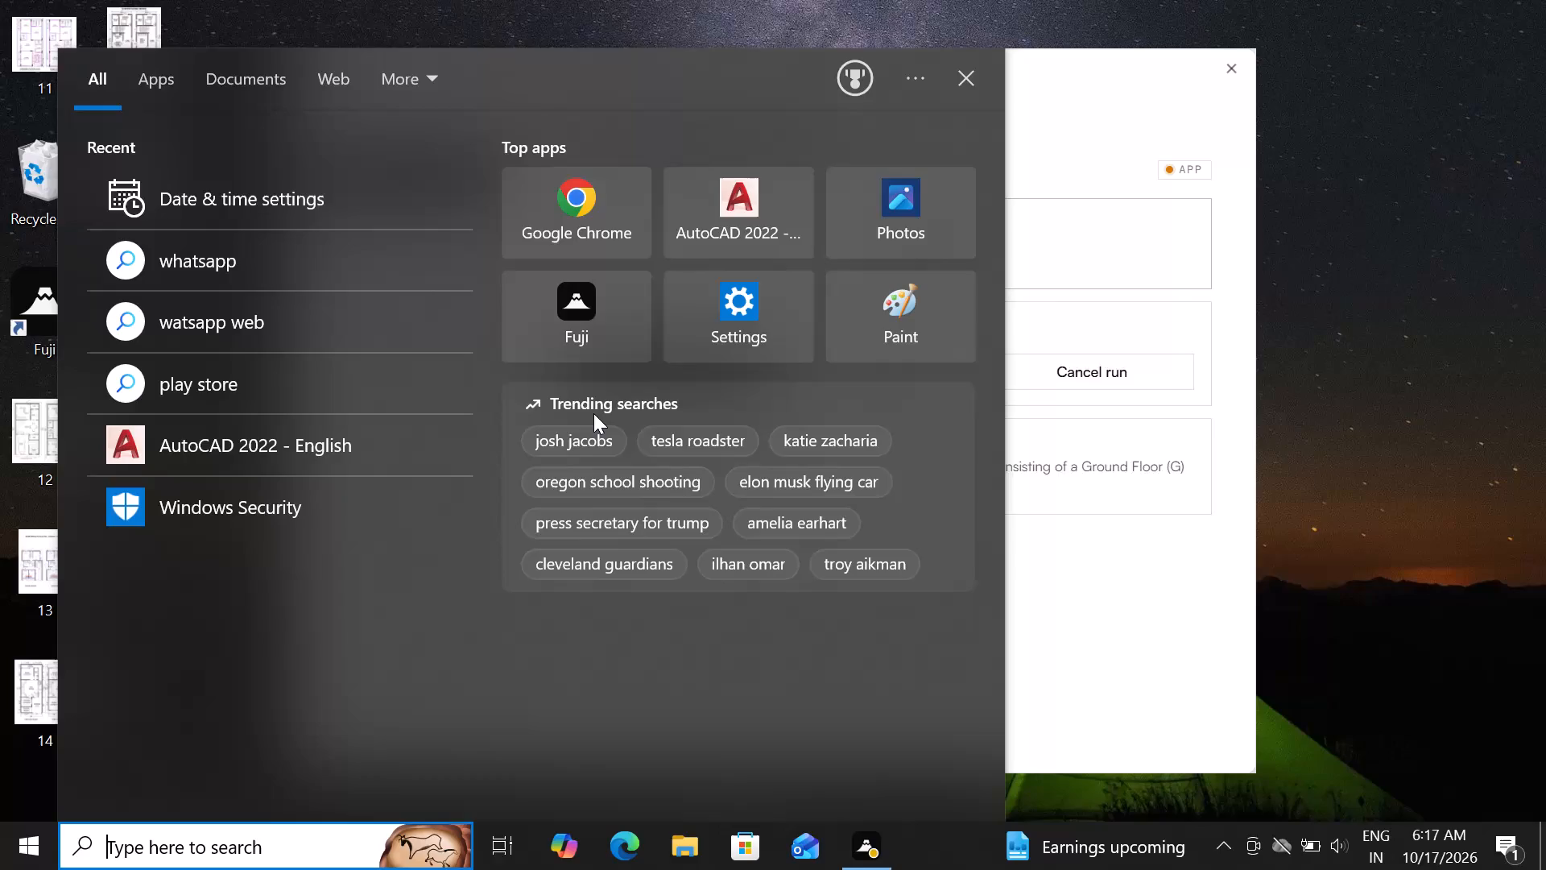
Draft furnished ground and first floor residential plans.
Launch AutoCAD 2022 from the suggested top apps.
left_click(752, 197)
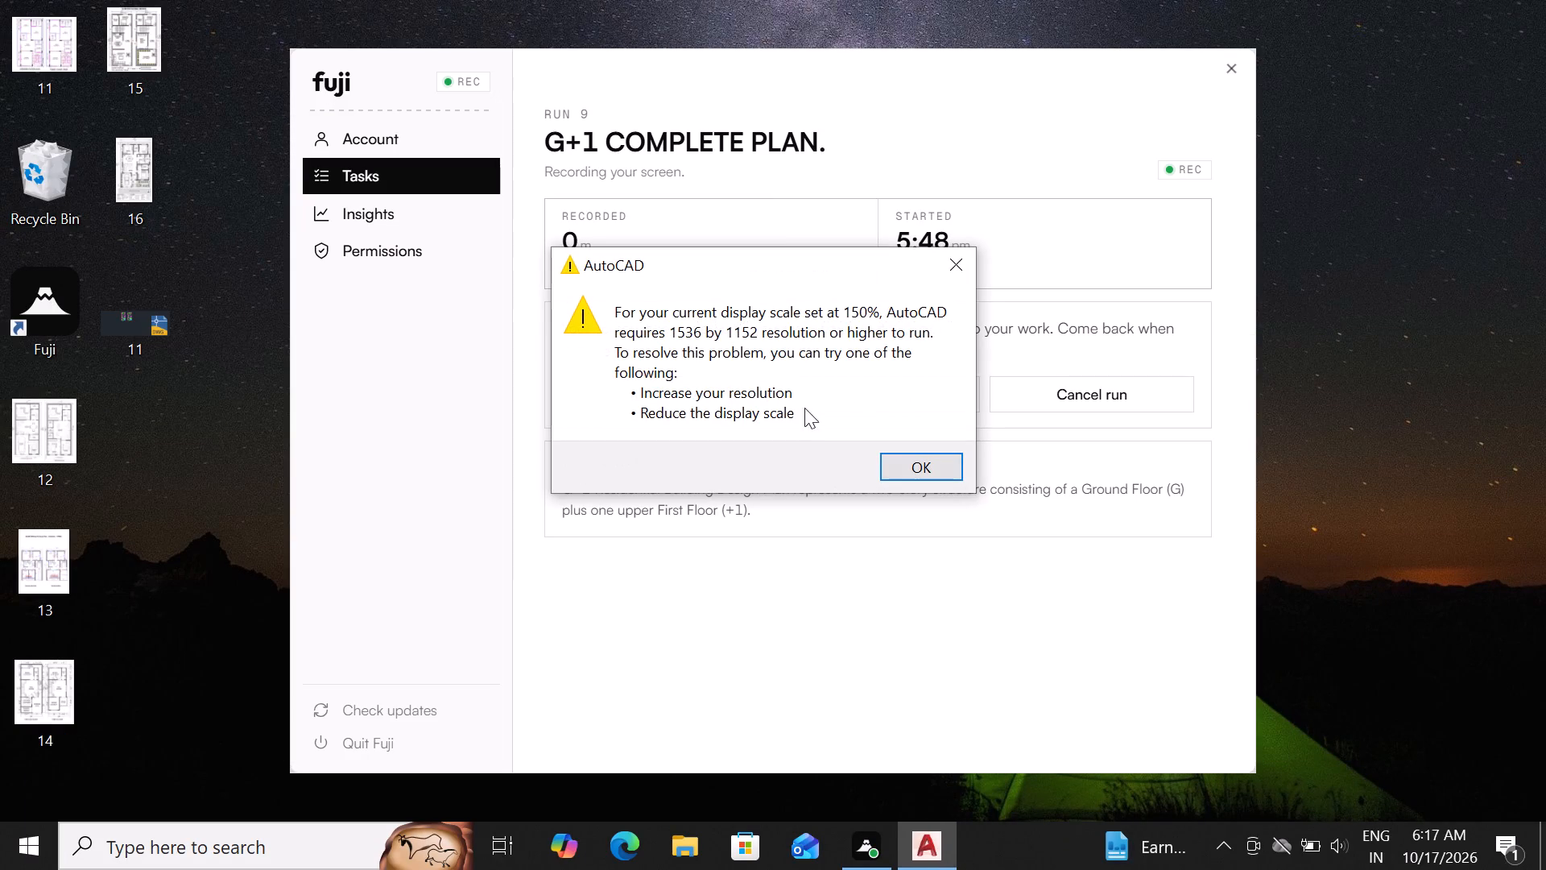
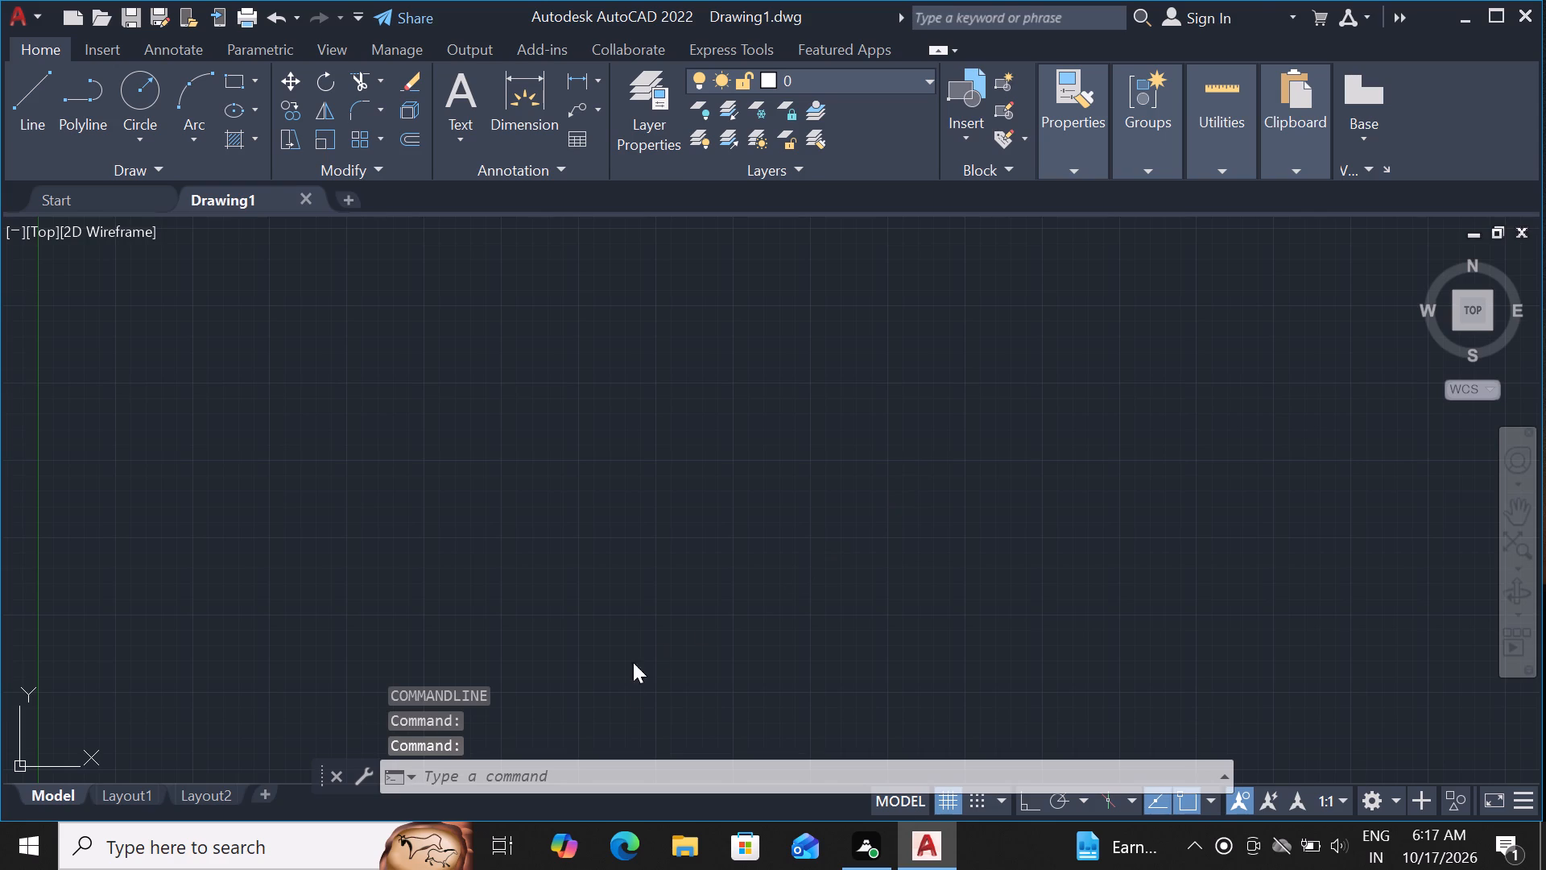
Set the drawing's length units to Architectural with a precision of 0'-0".
left_click(490, 769)
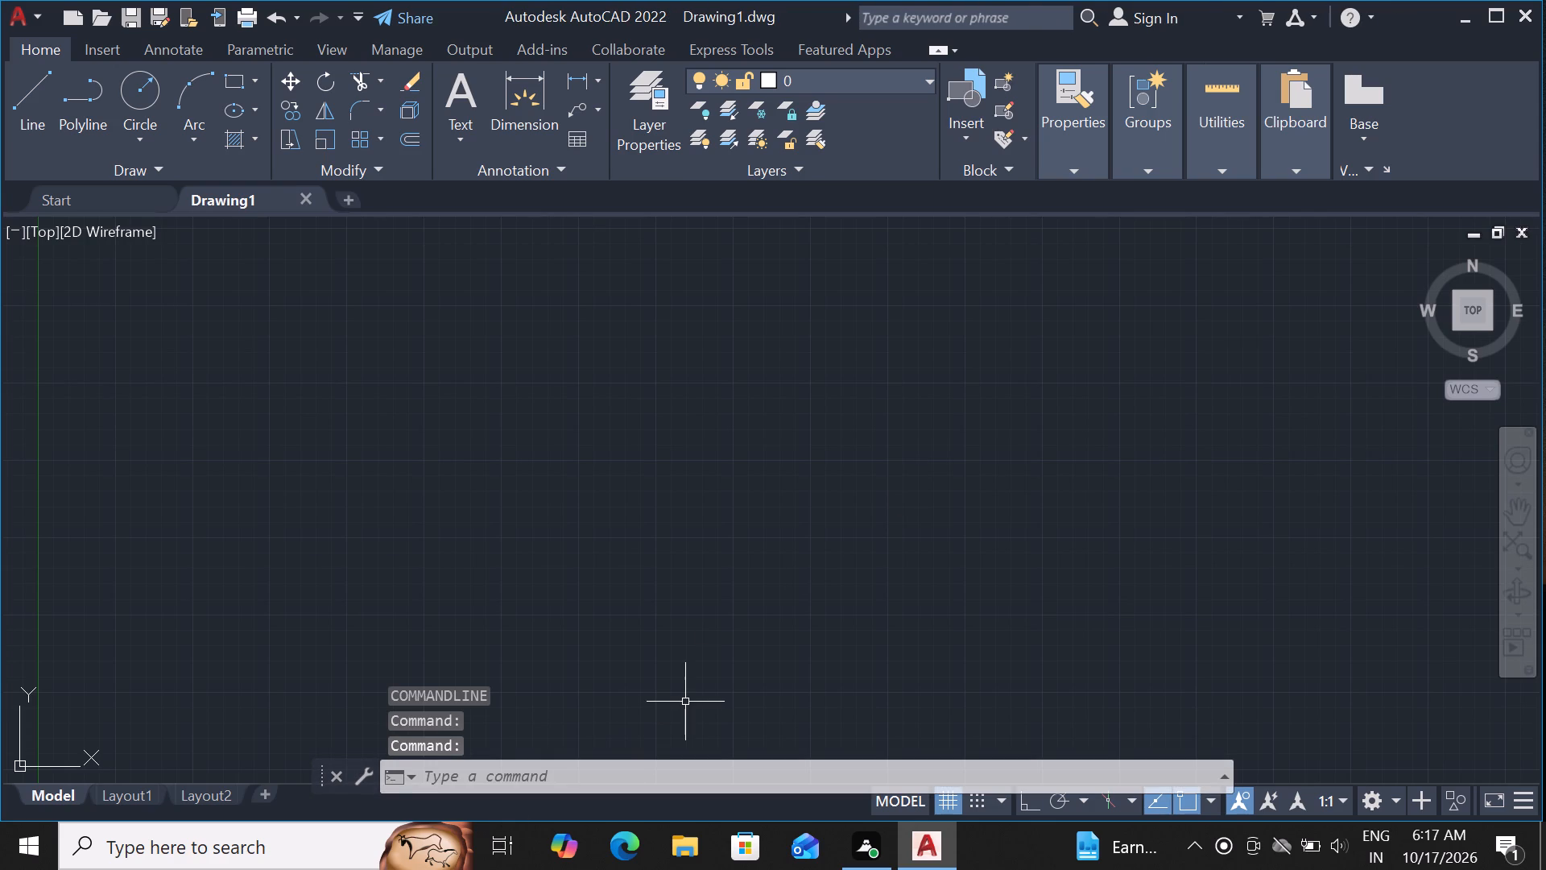
type("UN")
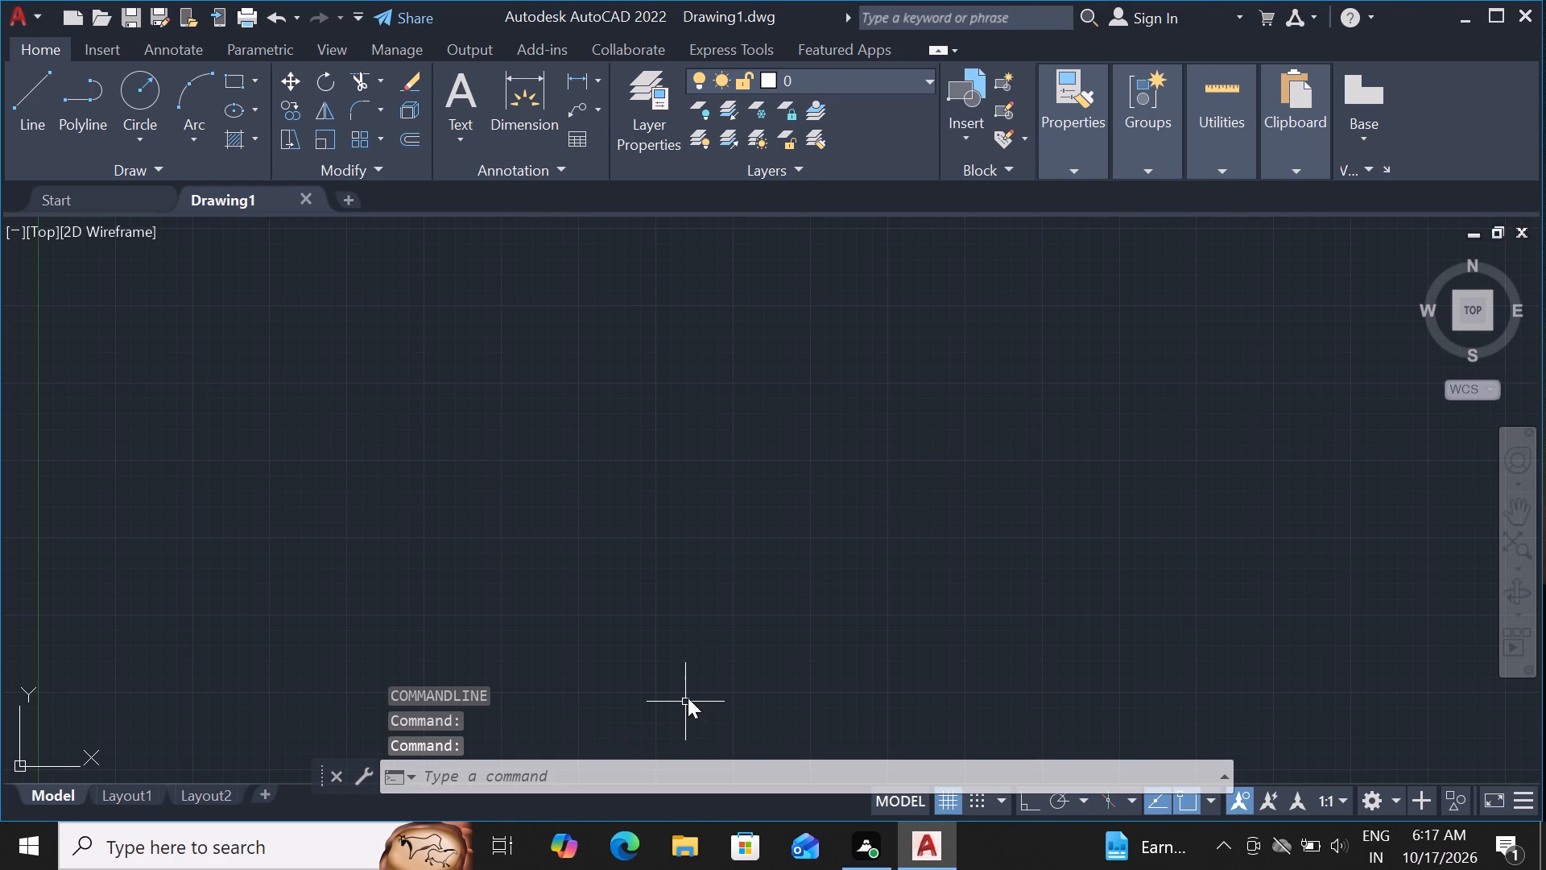
key("space")
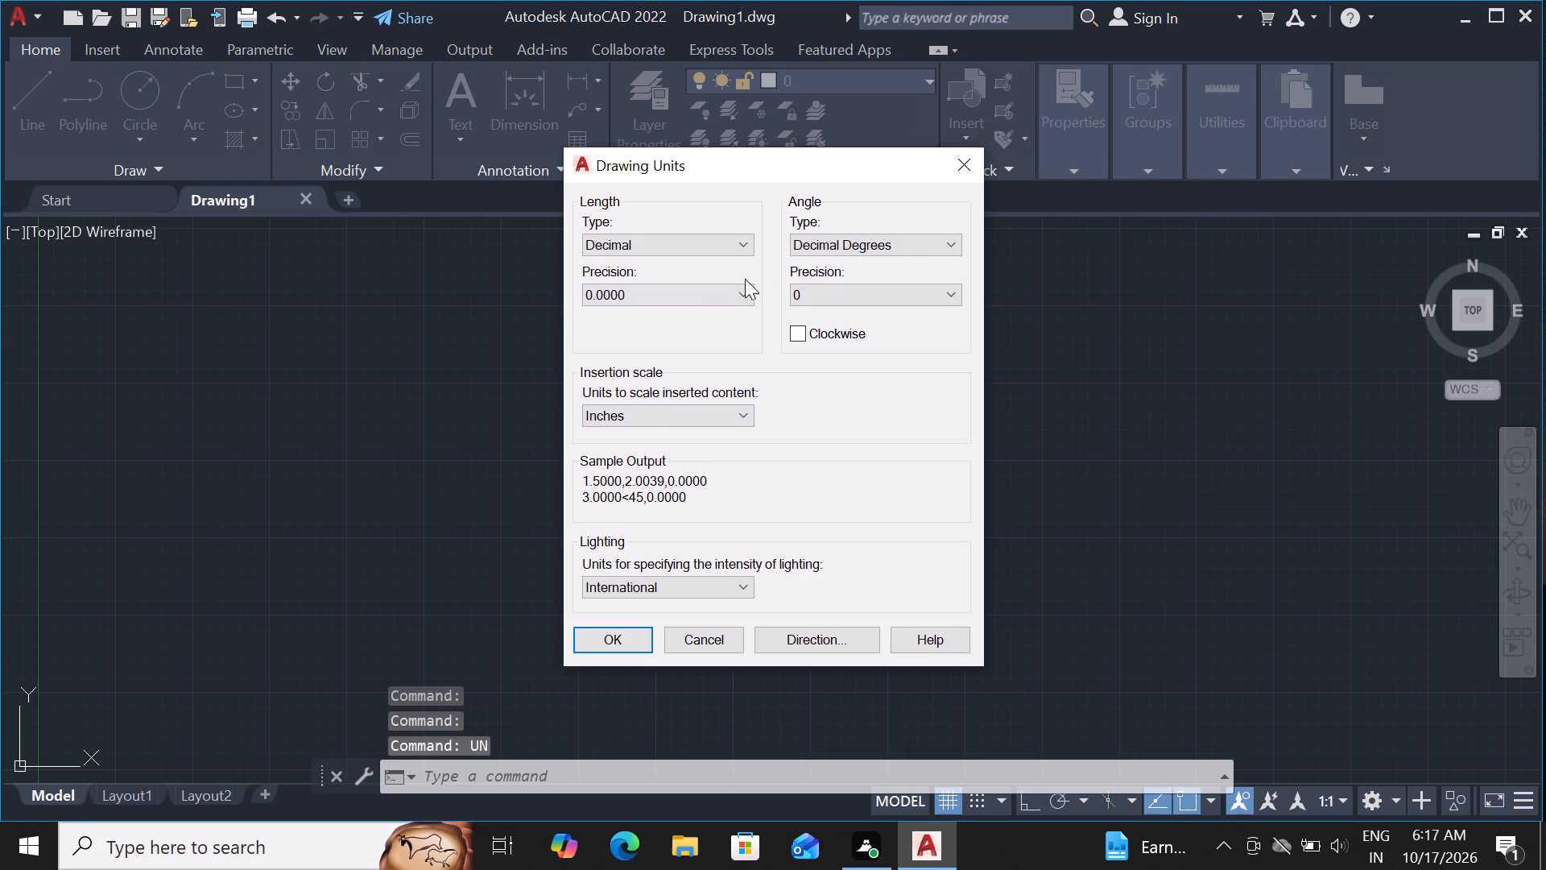
left_click(740, 251)
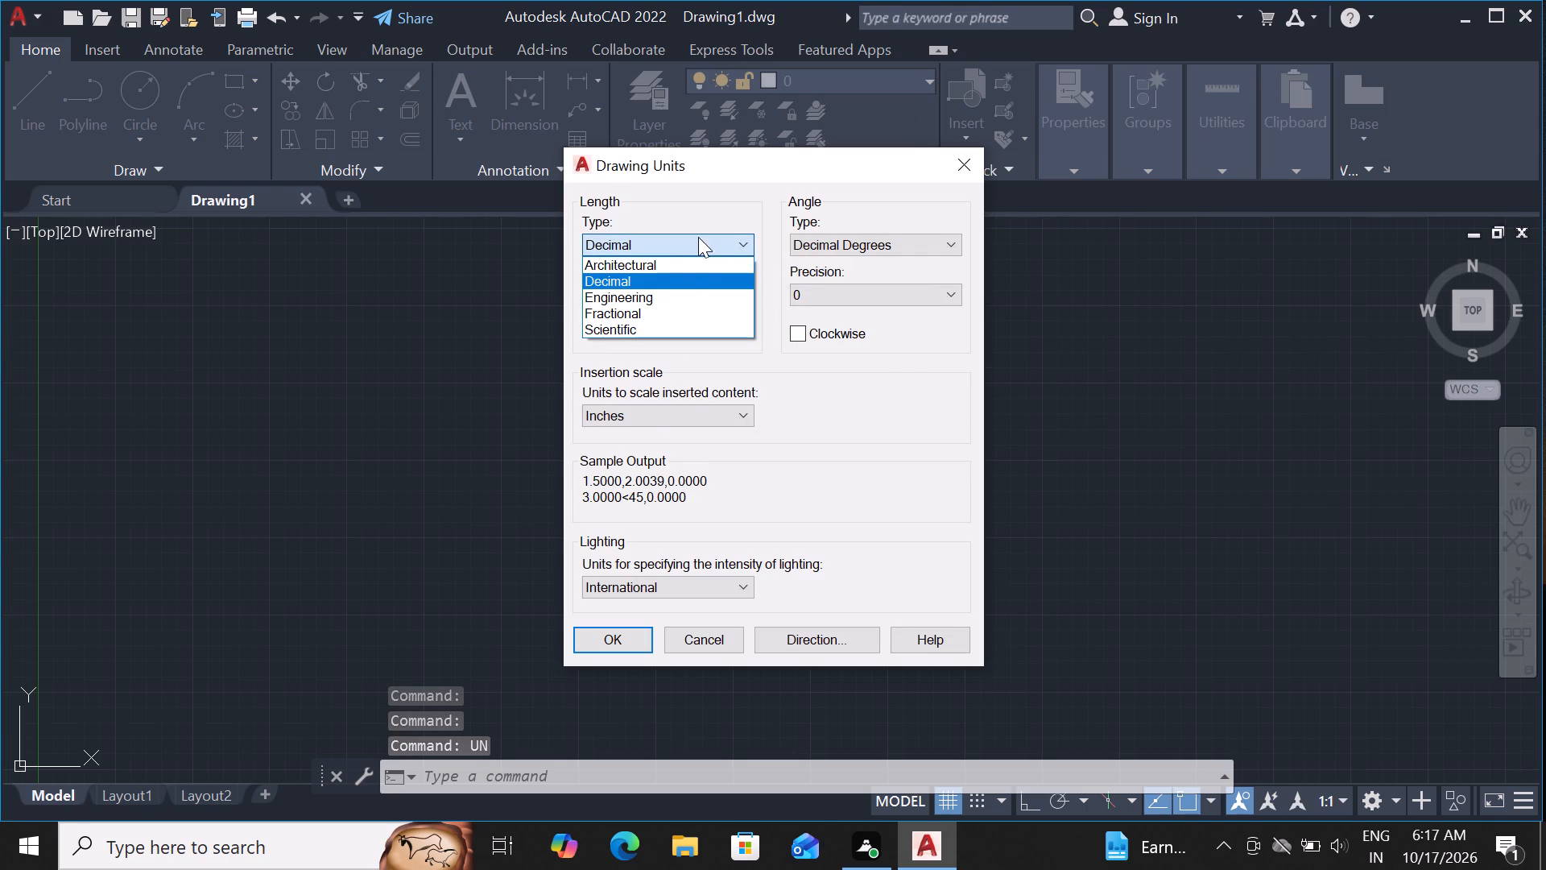
left_click(659, 263)
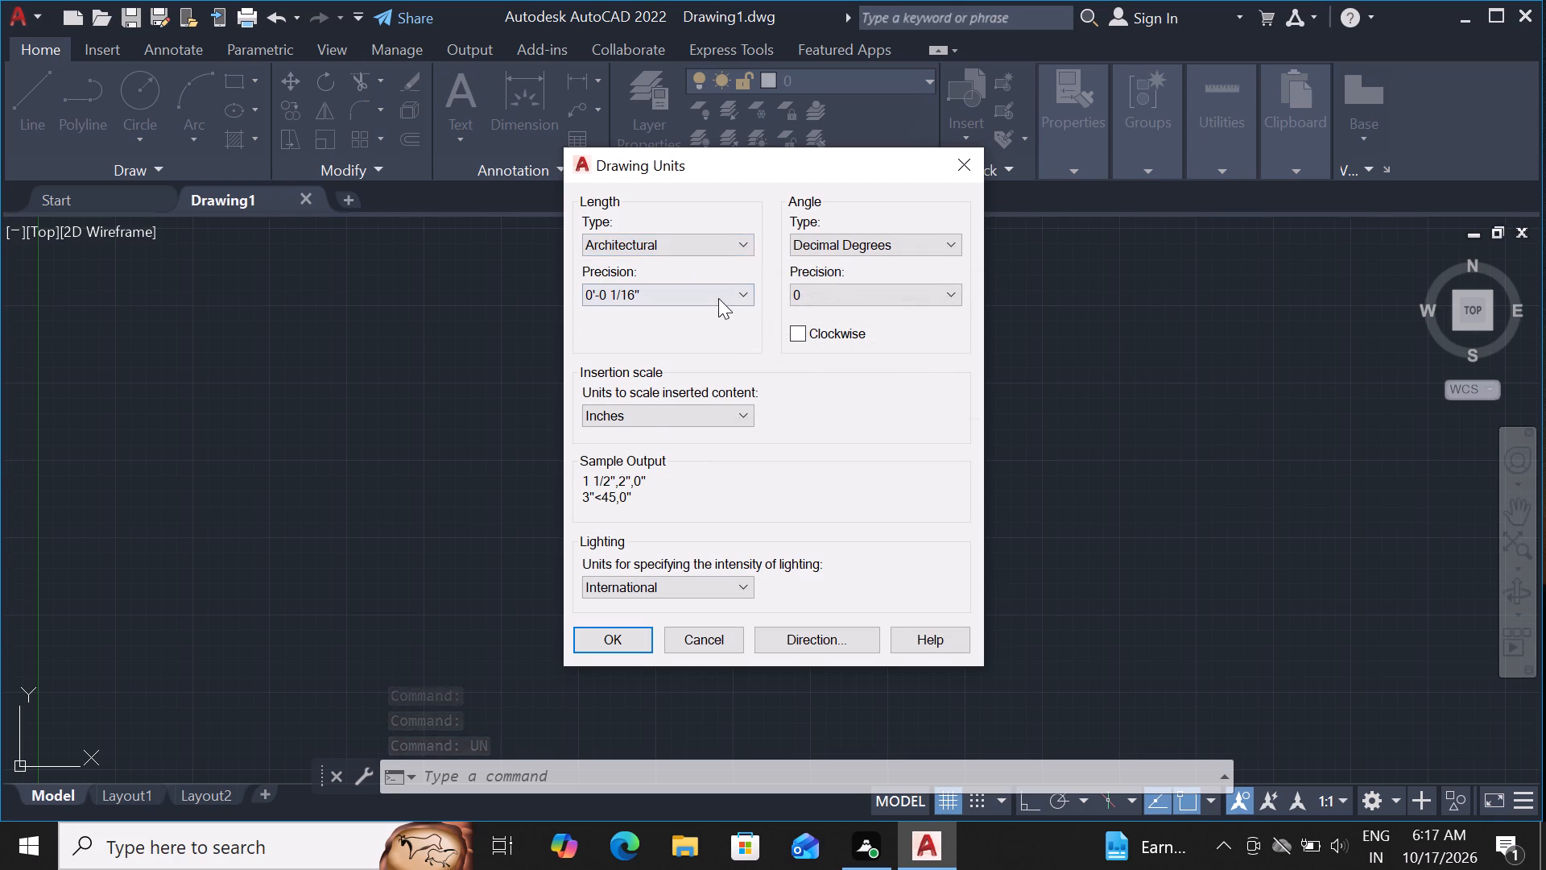
left_click(723, 297)
left_click(702, 313)
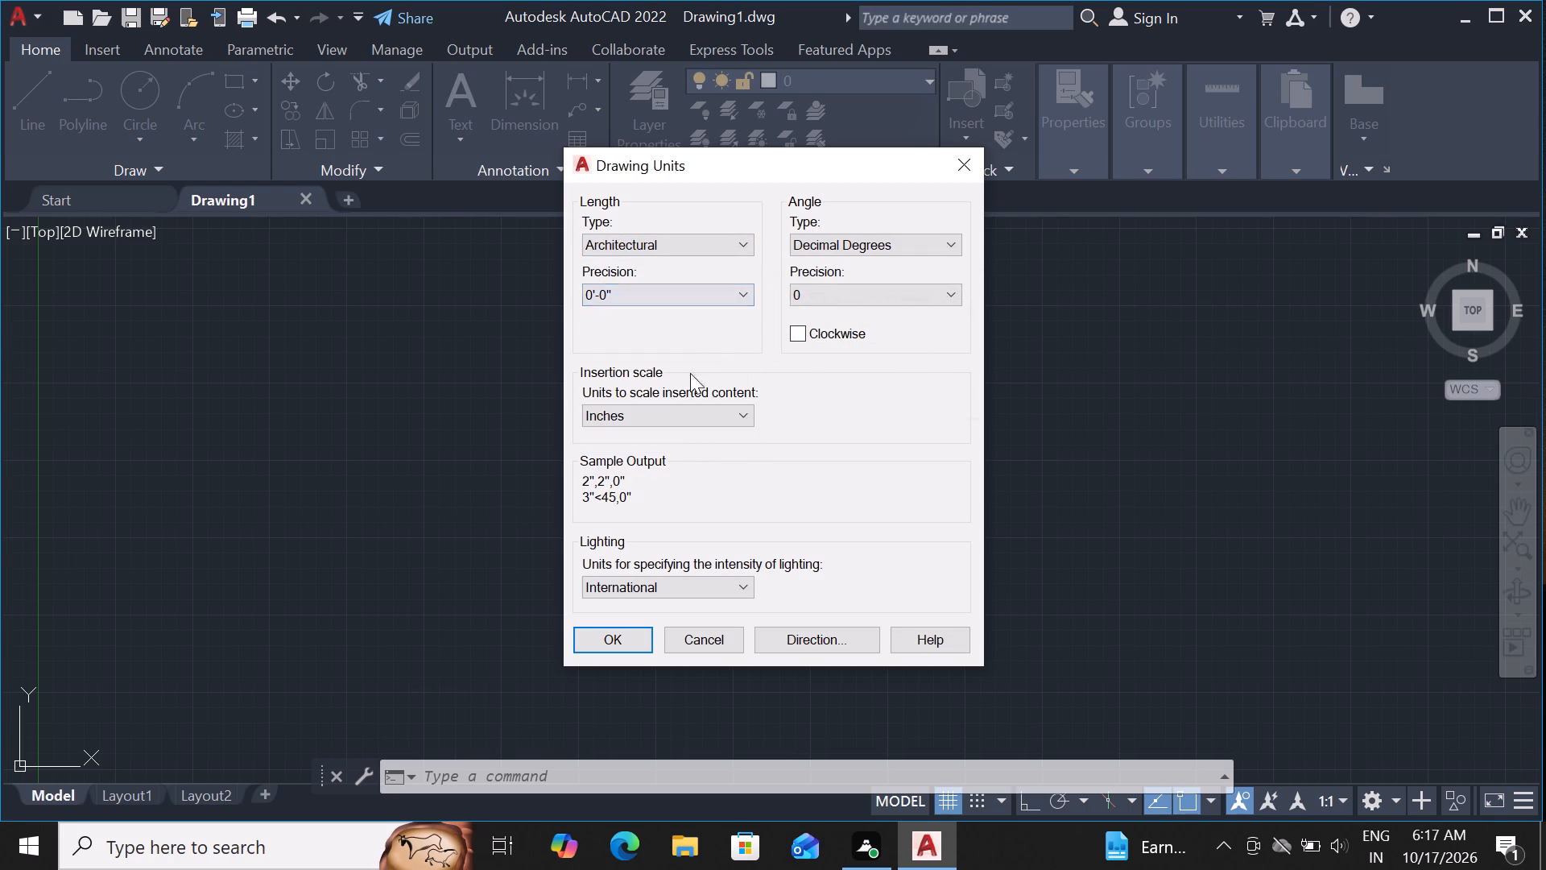
left_click(591, 641)
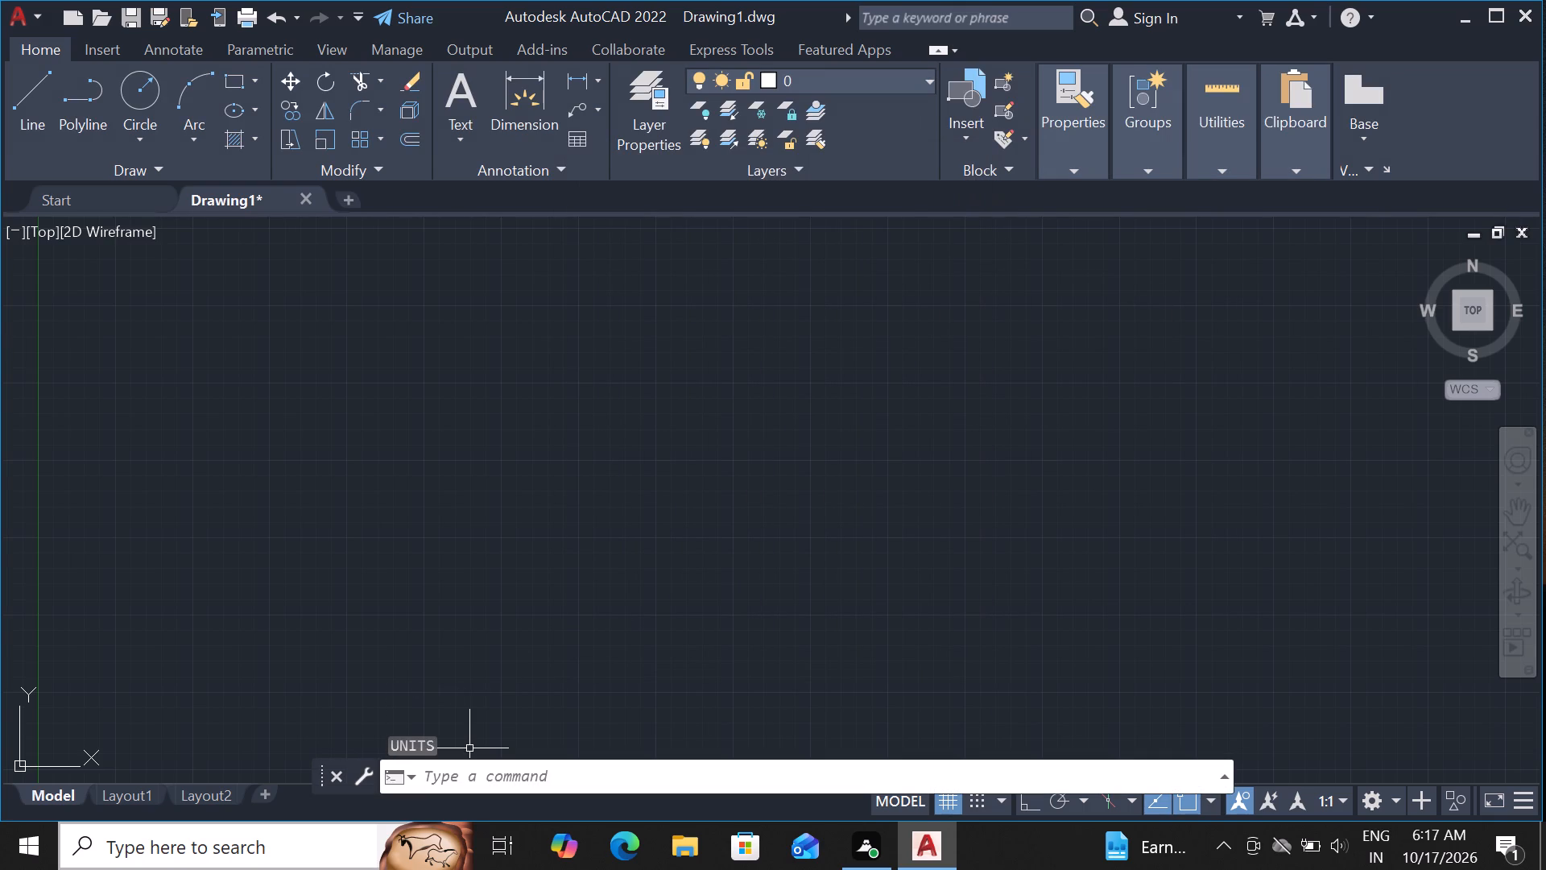
Modify the Standard dimension style's primary units to Architectural format with 0'-0" precision.
left_click(437, 765)
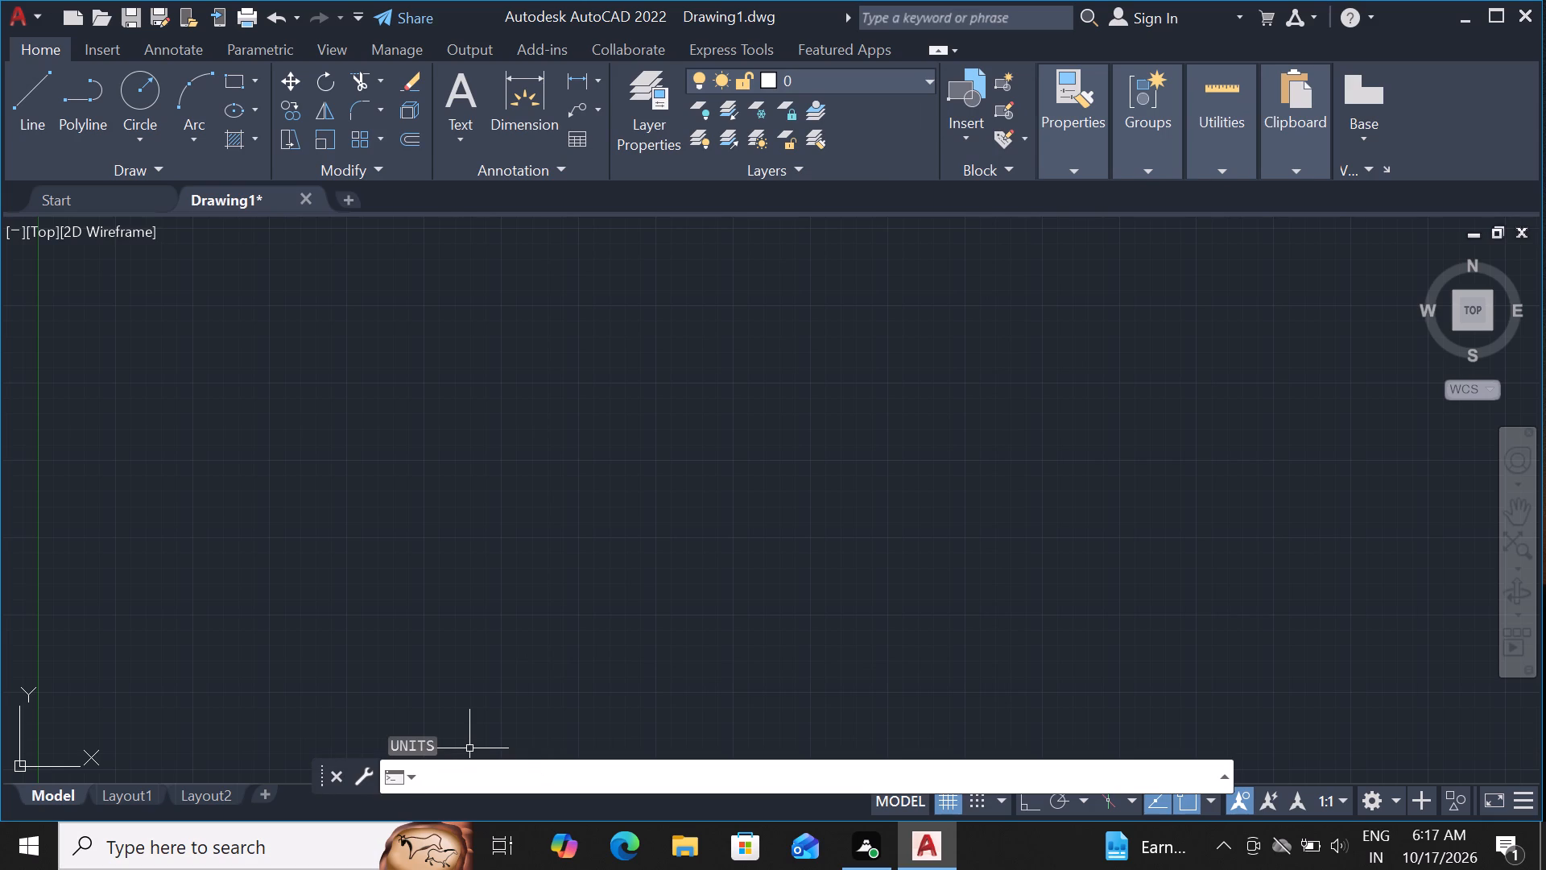
key("d")
key("space")
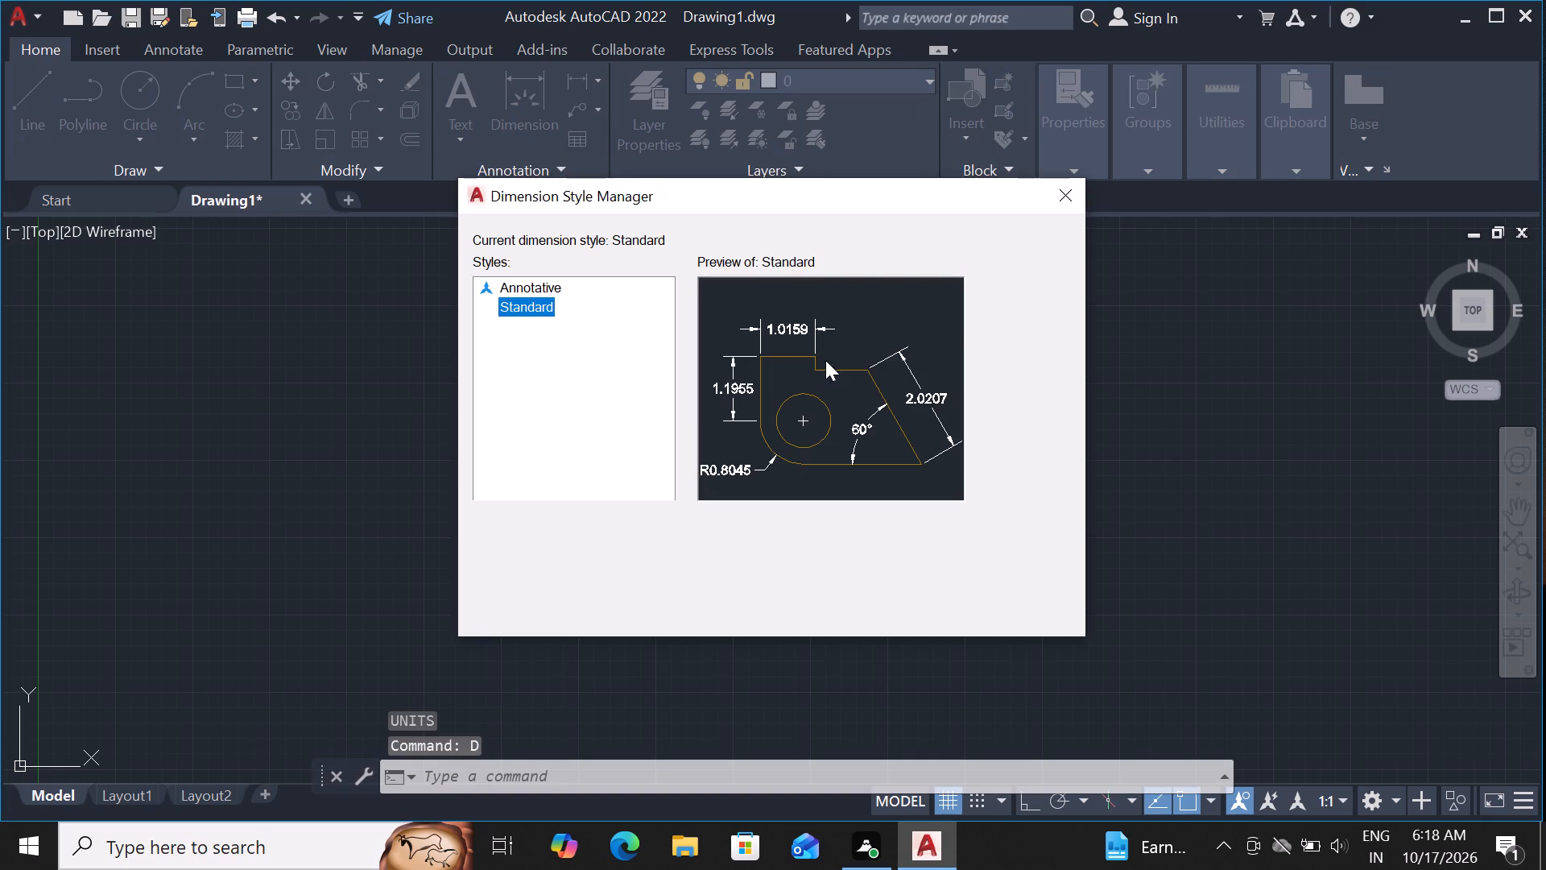
left_click(1008, 363)
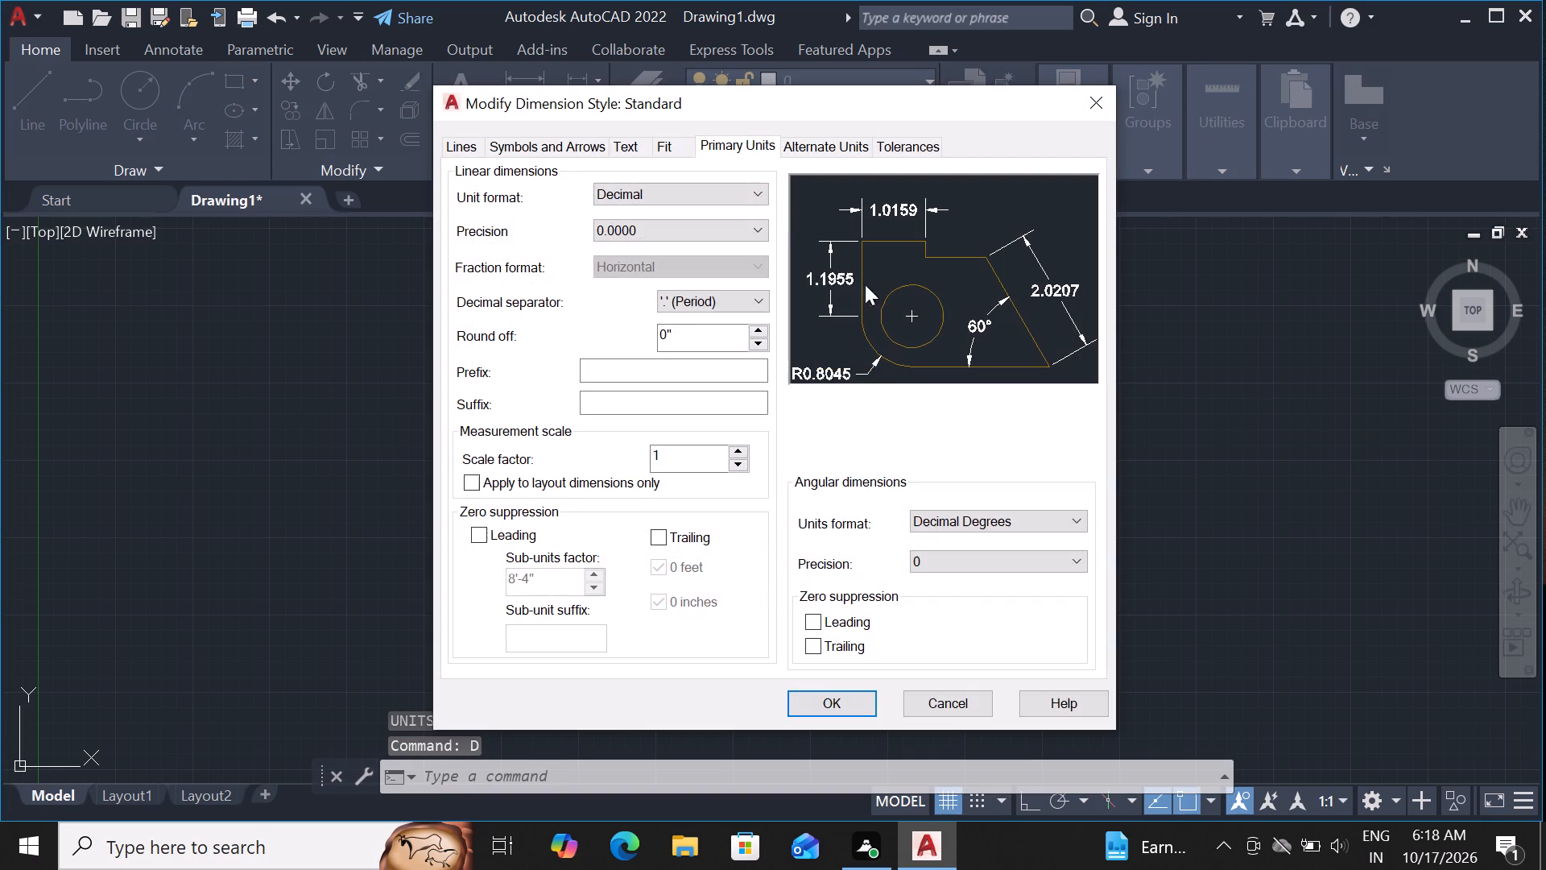
left_click(741, 192)
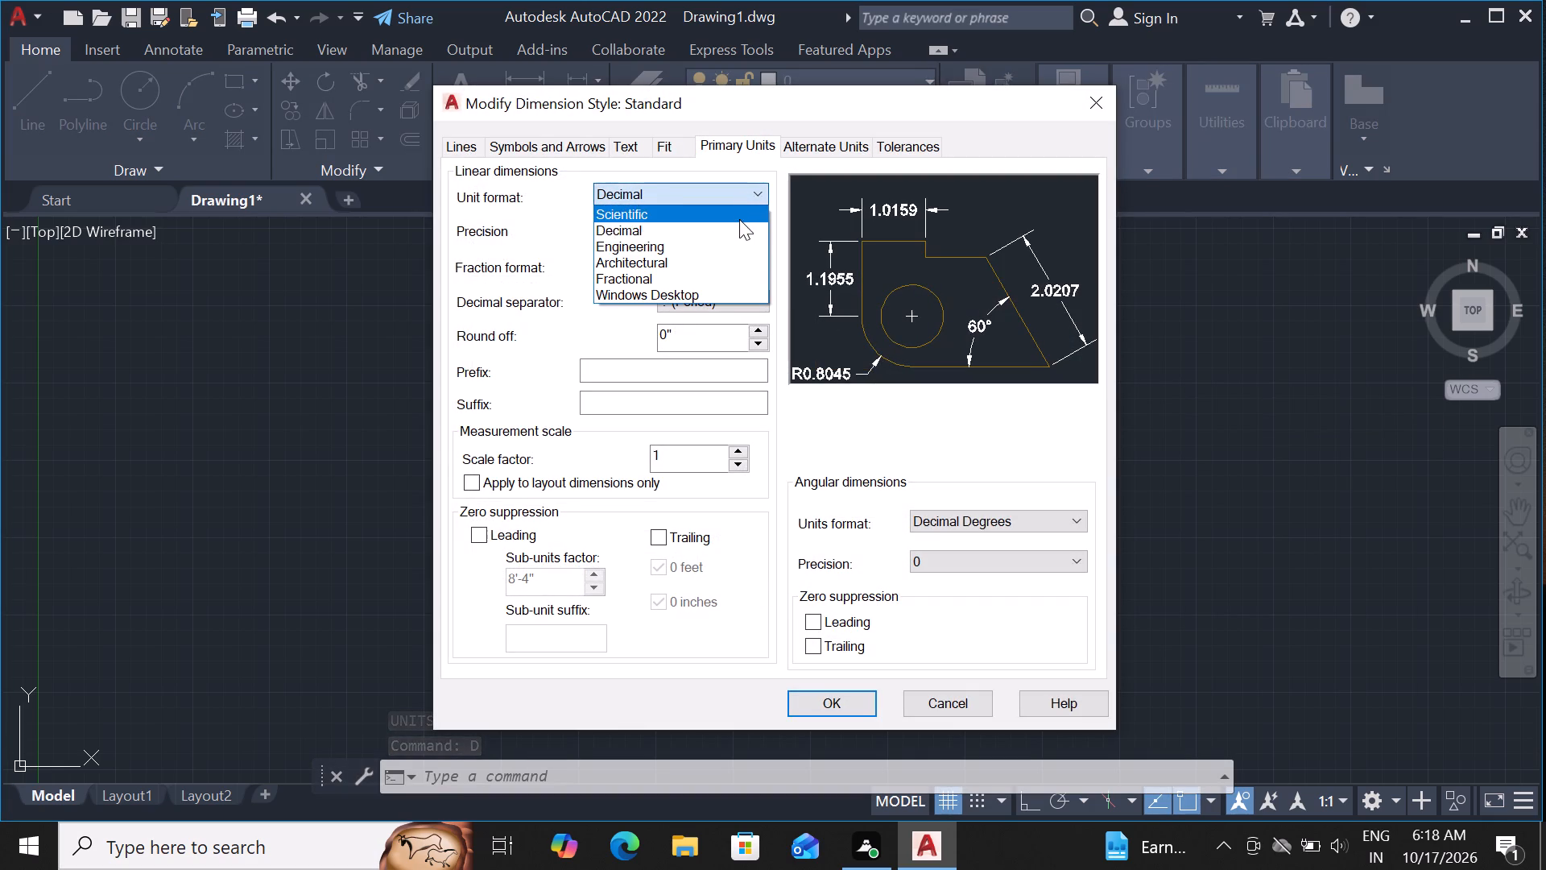
left_click(732, 258)
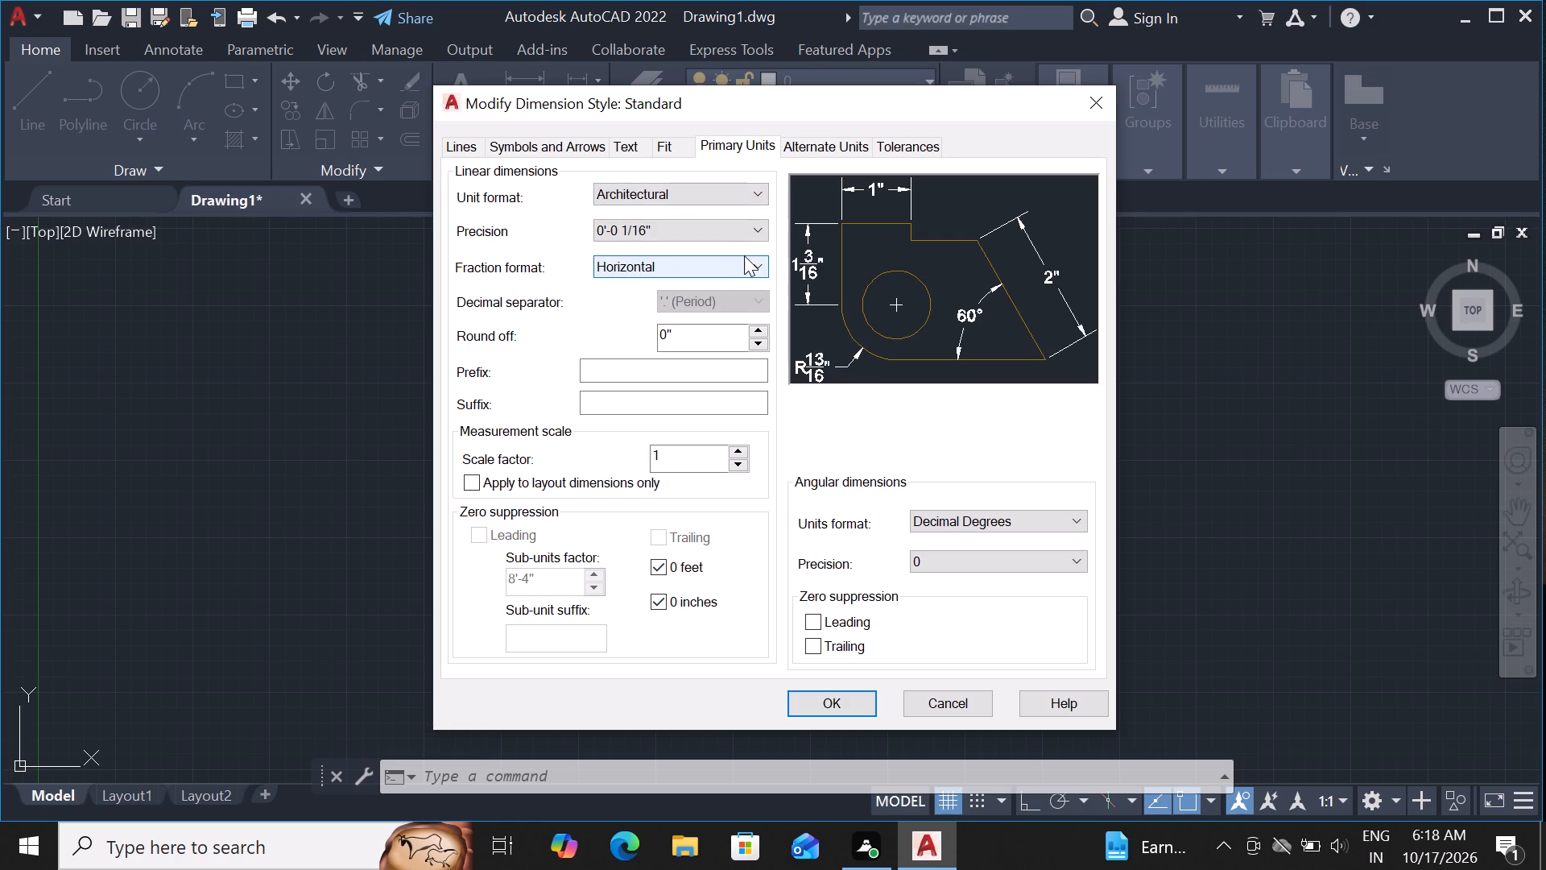
left_click(752, 237)
left_click(752, 251)
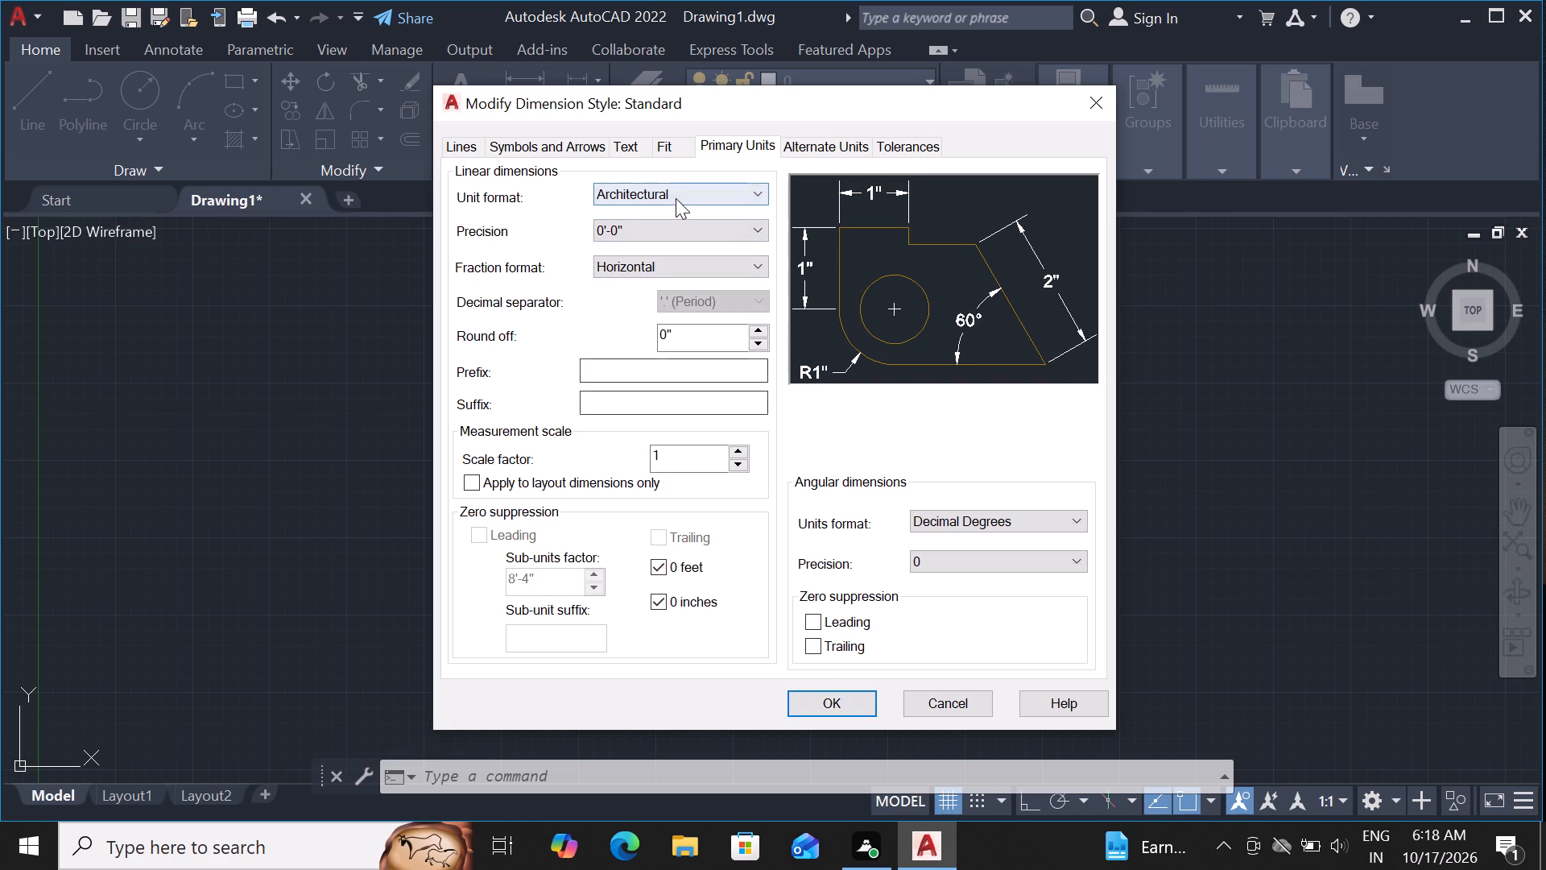
Set the Standard dimension style's text height to 1' and accept the style changes.
left_click(629, 147)
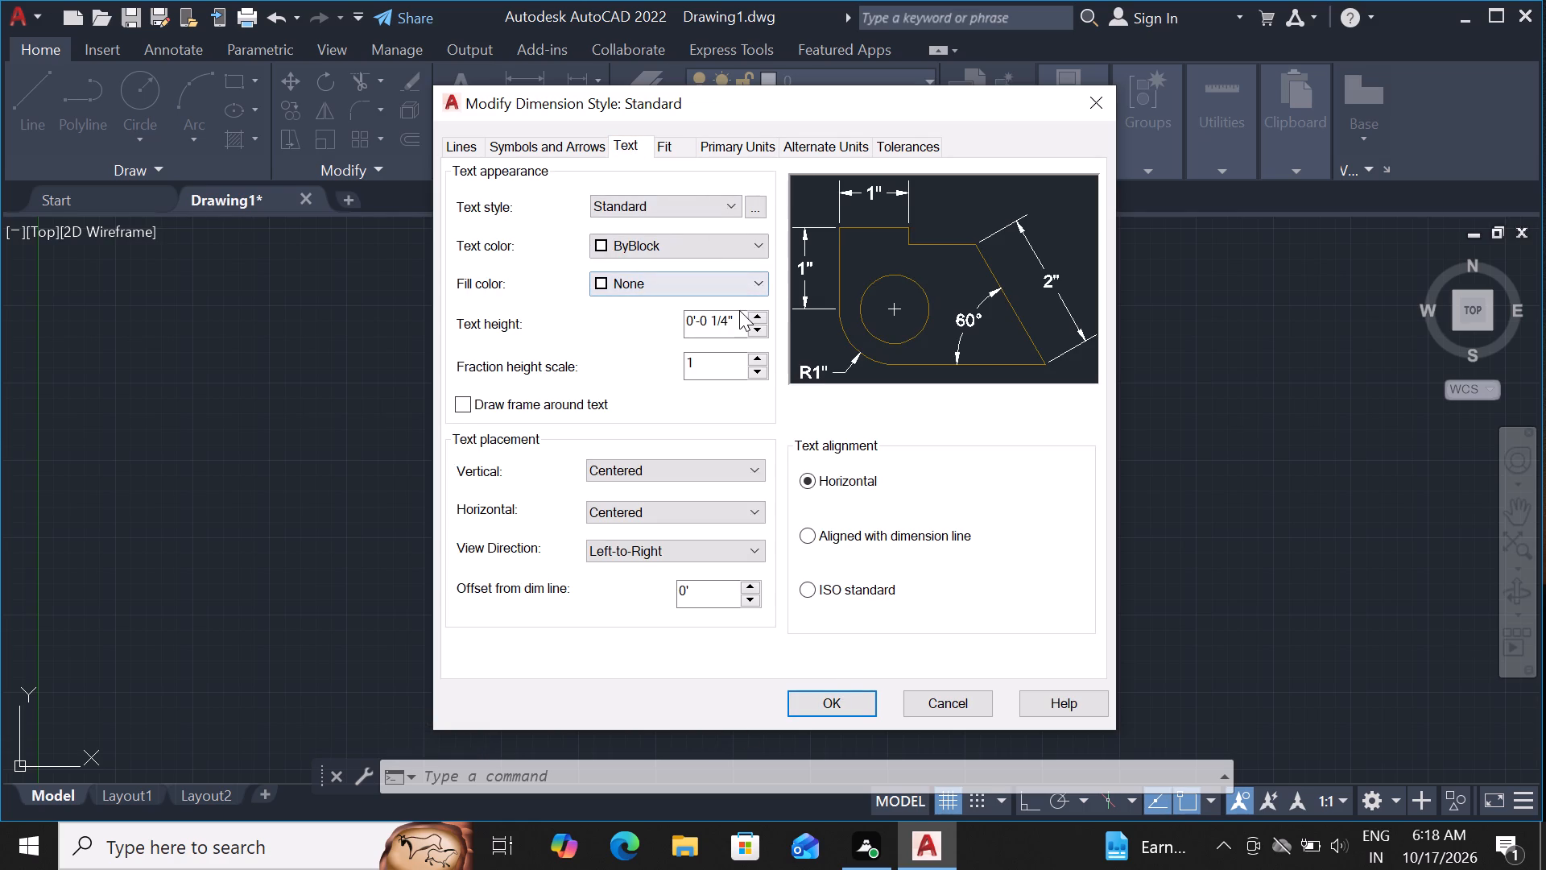
left_click_drag(739, 310, 658, 324)
left_click_drag(680, 316, 773, 321)
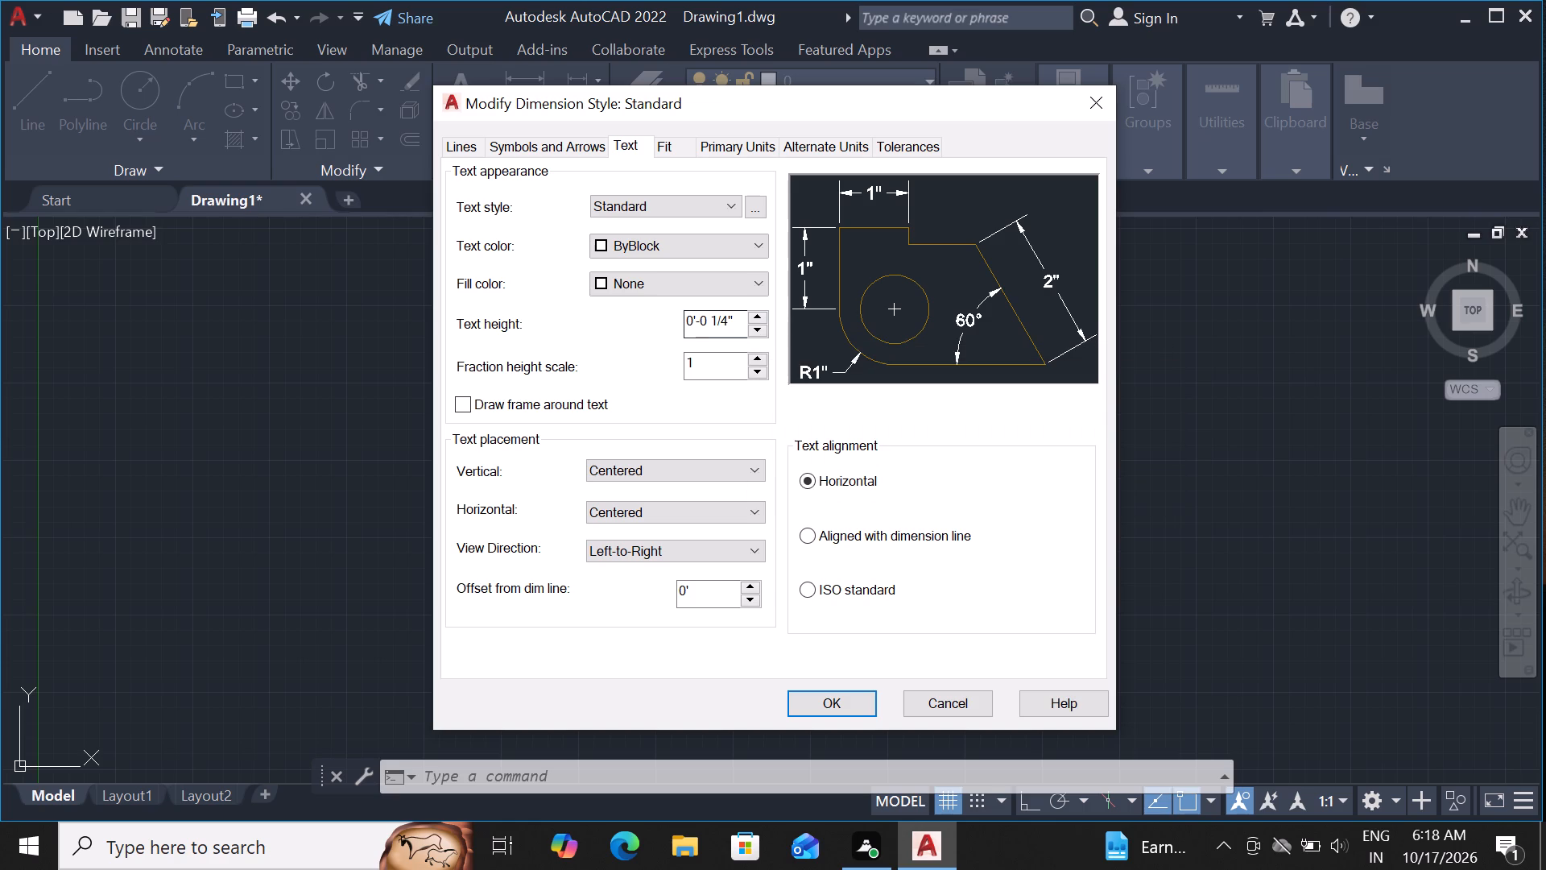
left_click(736, 317)
left_click_drag(730, 319, 638, 328)
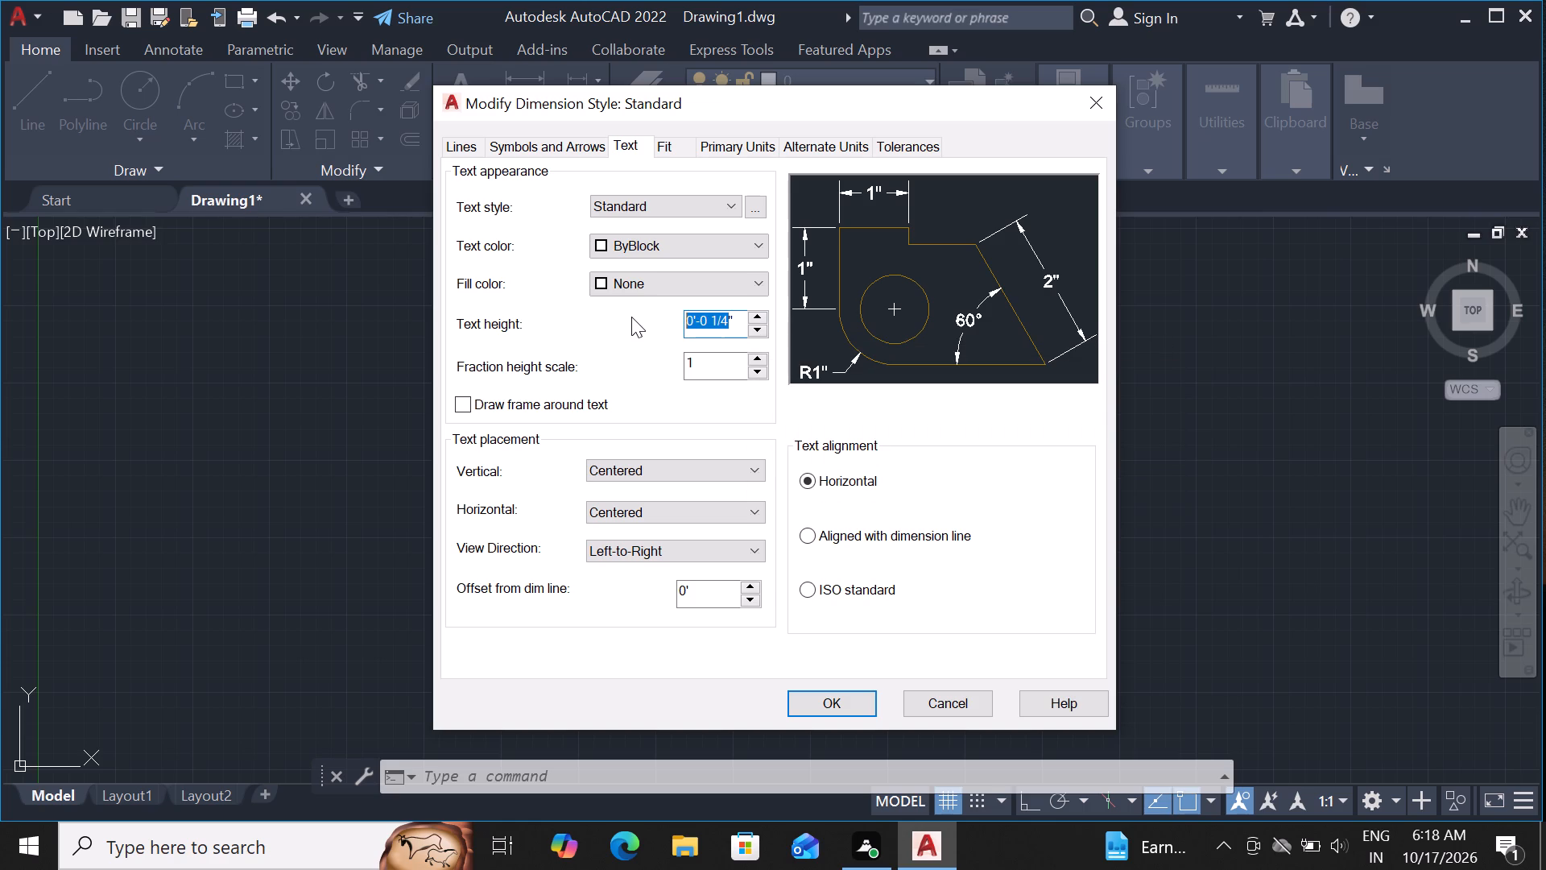
key("BackSpace")
key("1")
key("apostrophe")
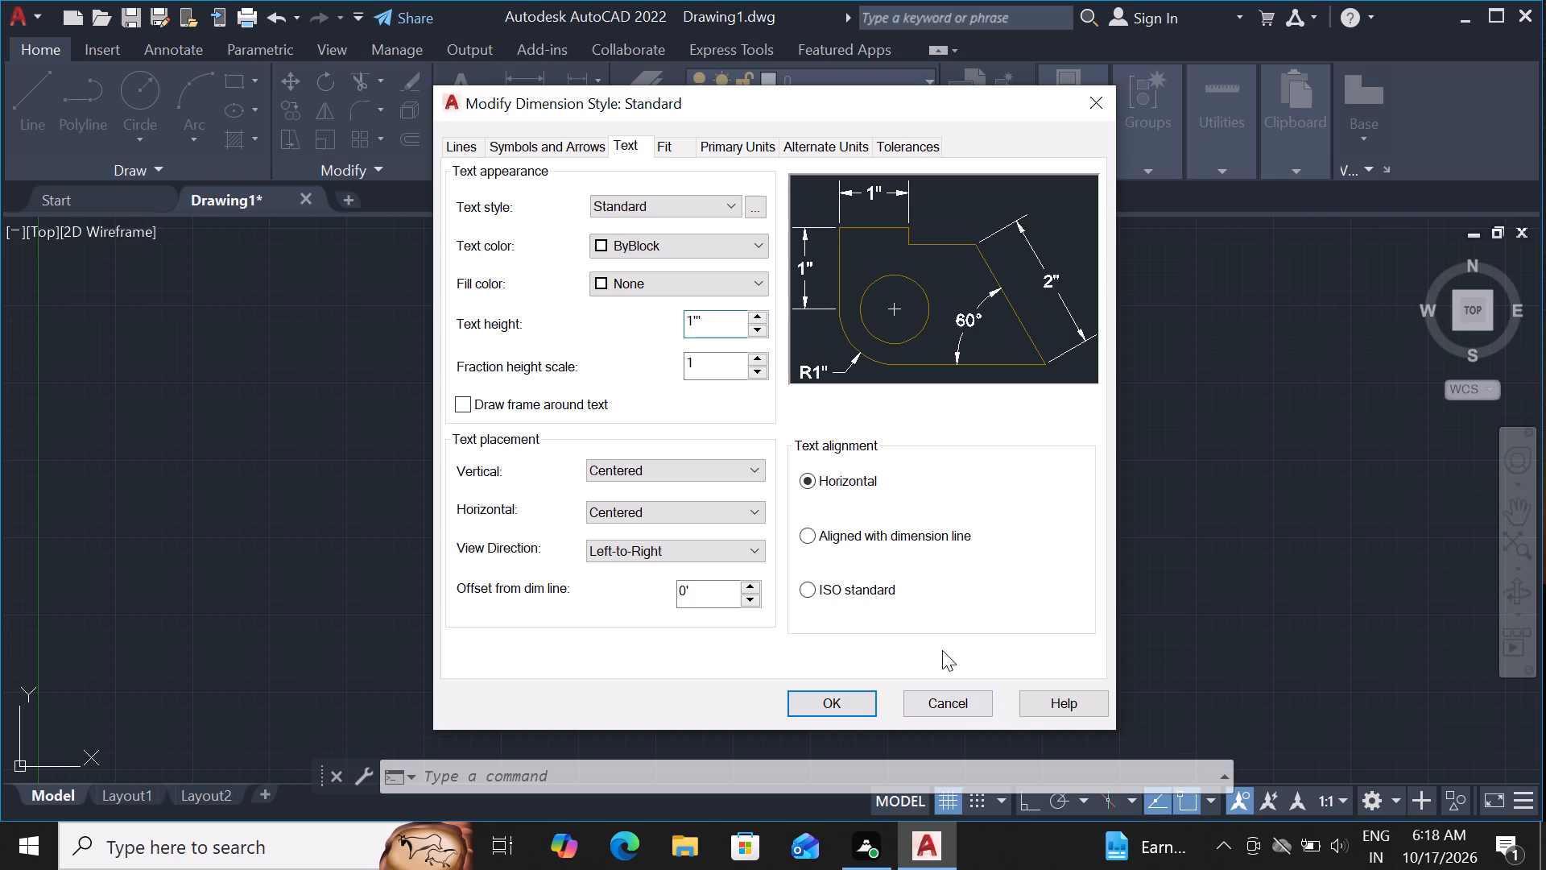
key("BackSpace")
key("apostrophe")
key("BackSpace")
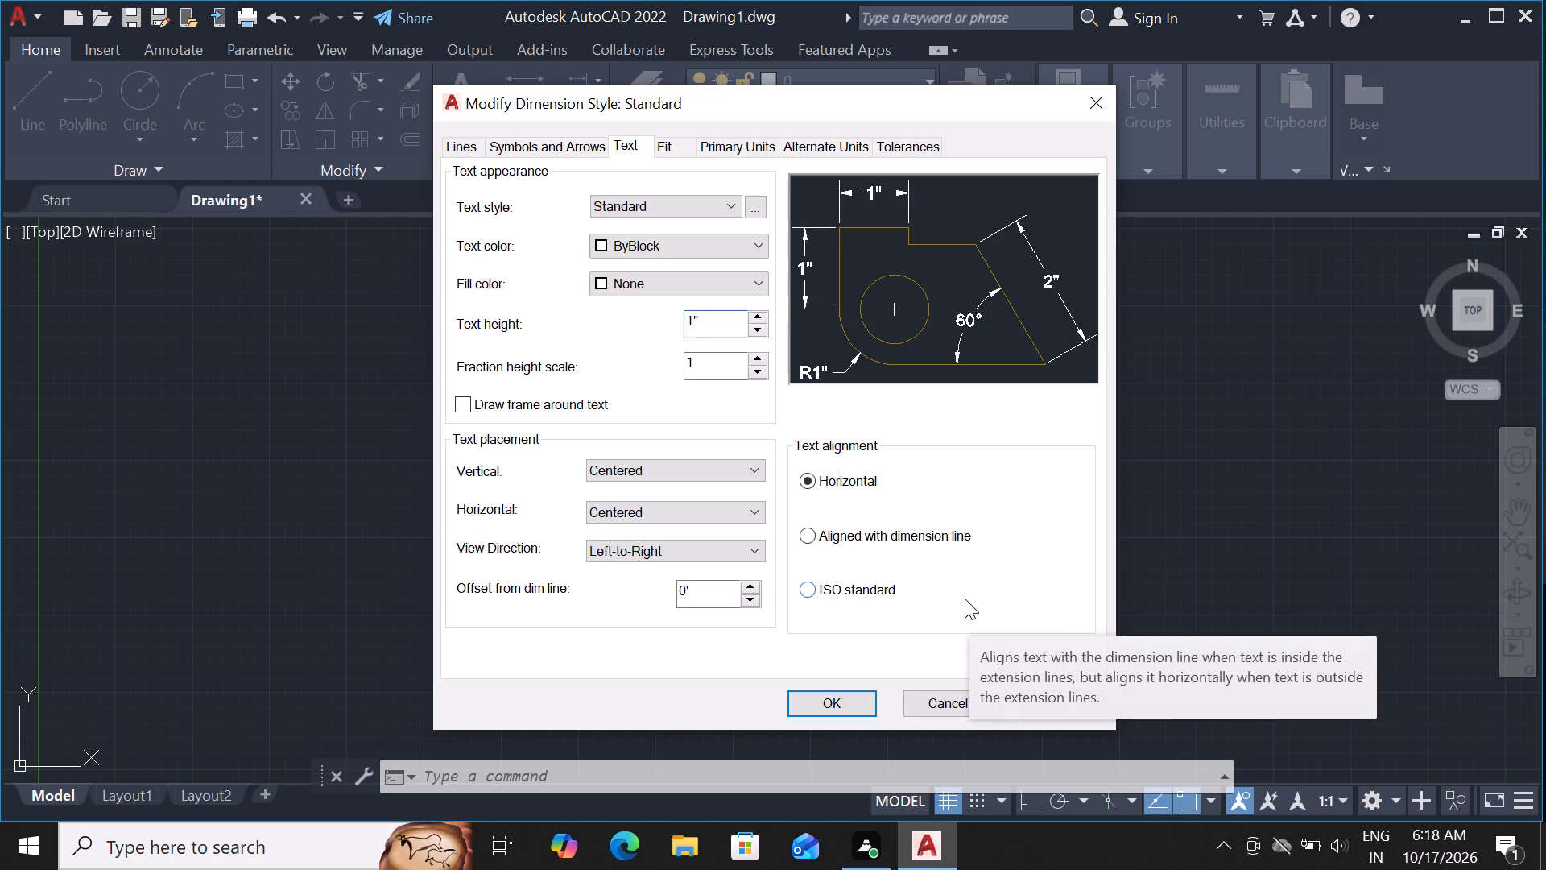
left_click_drag(717, 313, 710, 325)
key("BackSpace")
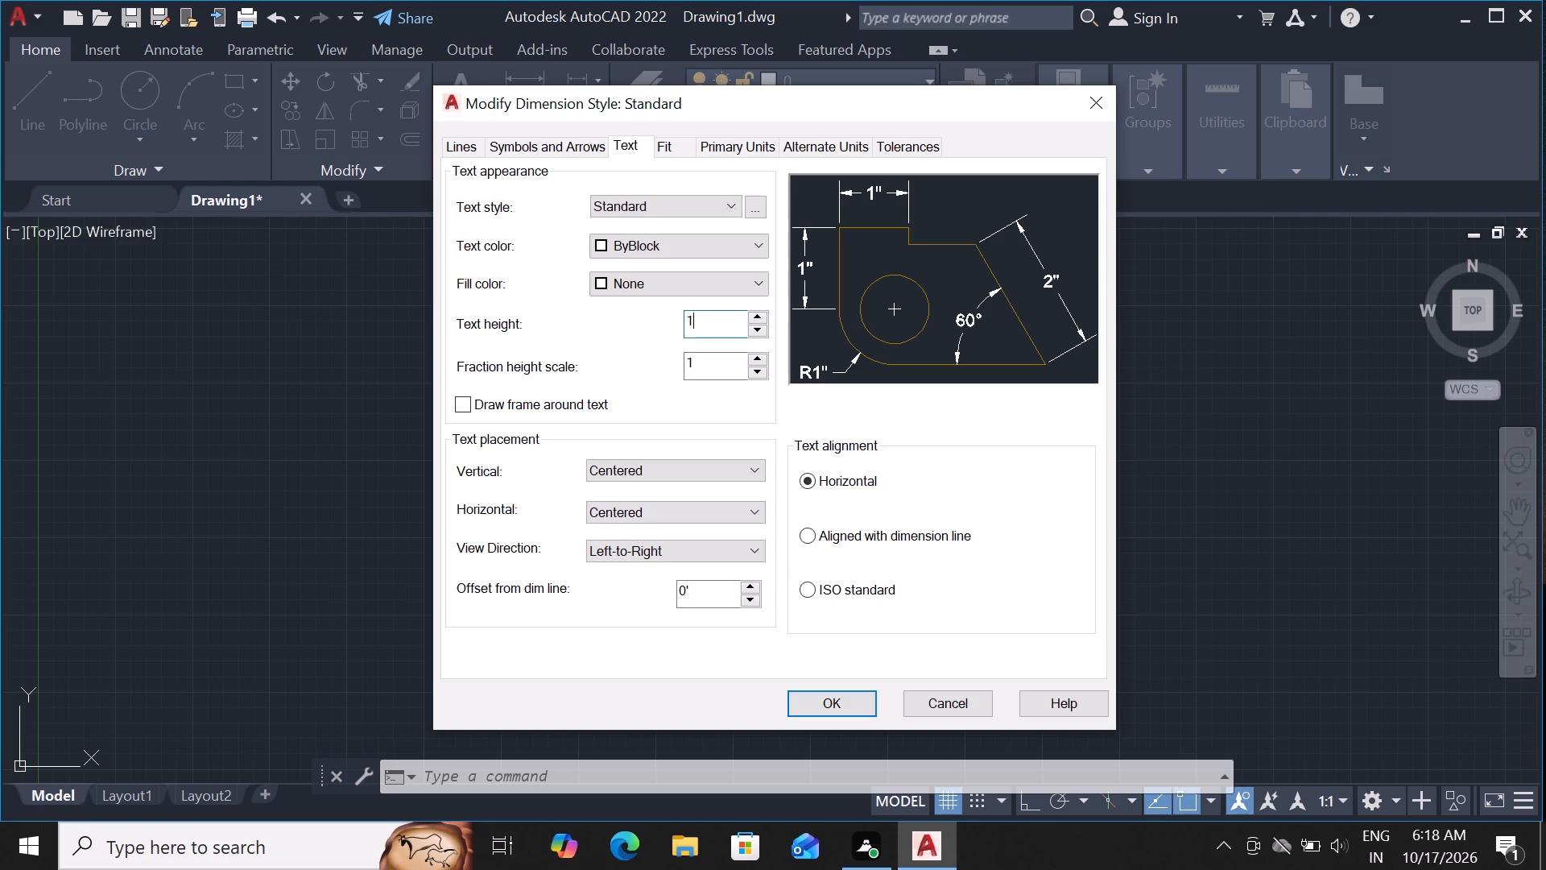
key("apostrophe")
left_click(848, 711)
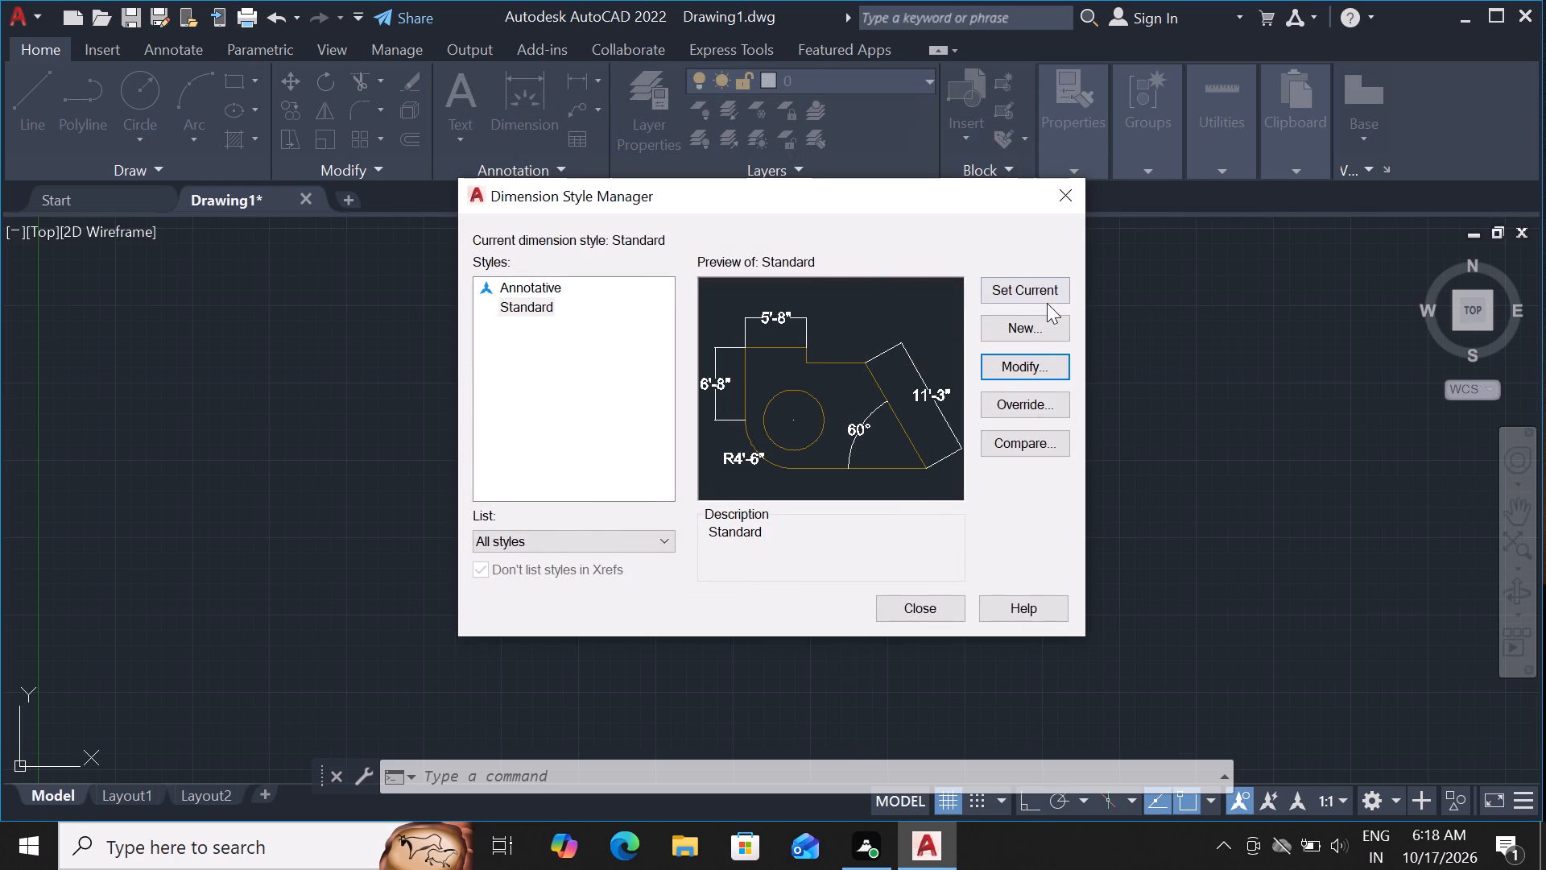
Make the Standard dimension style current and close the Dimension Style Manager.
left_click(1017, 292)
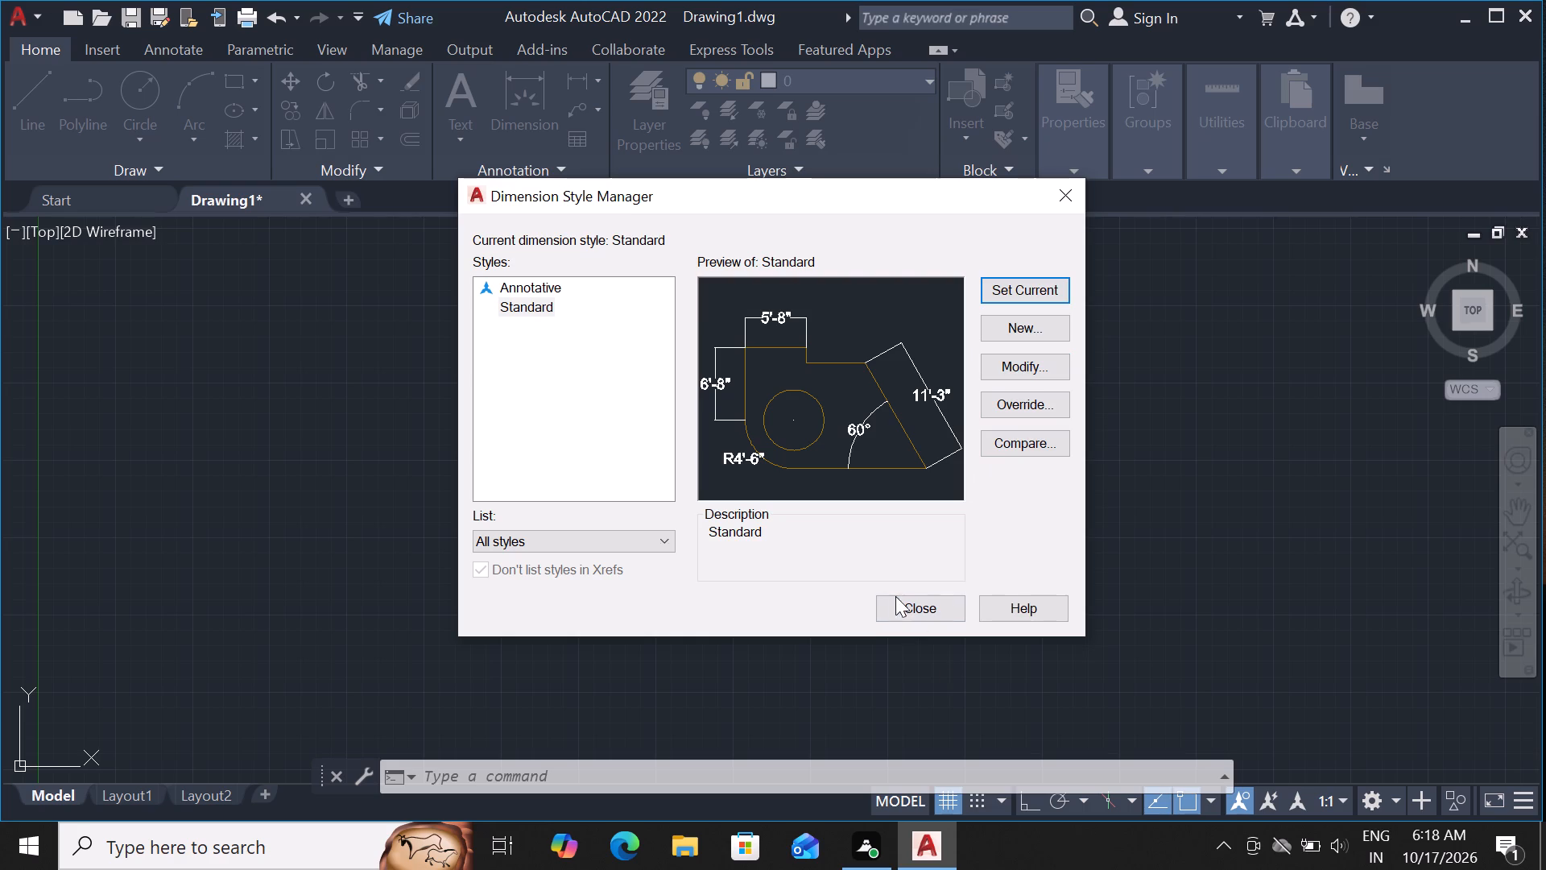
left_click(899, 619)
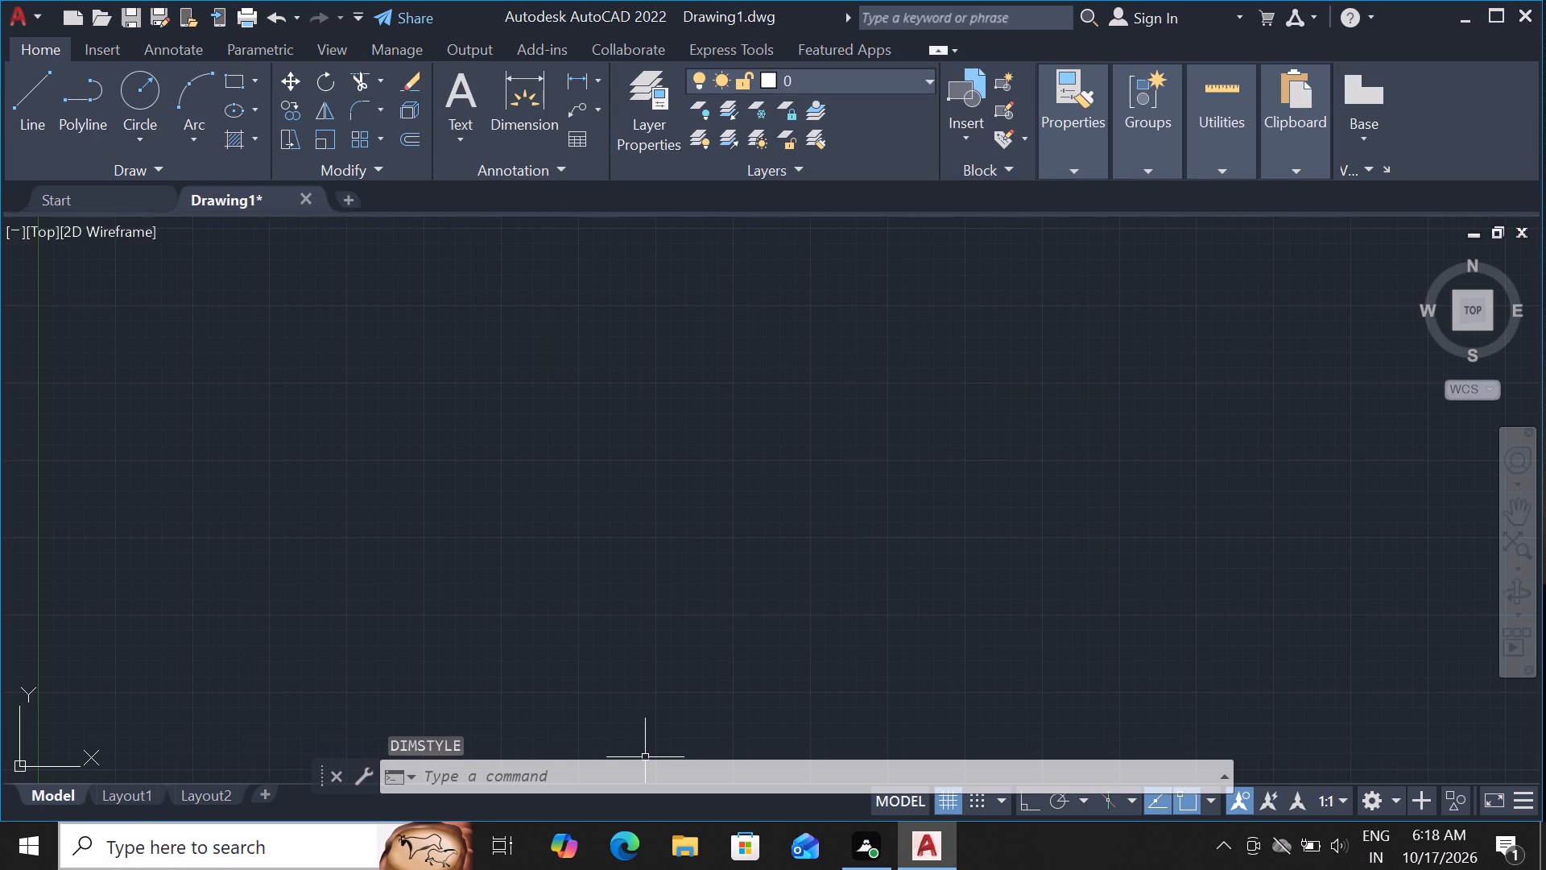
Create a new layer named 1 in the layer properties and set its color to red.
left_click(543, 781)
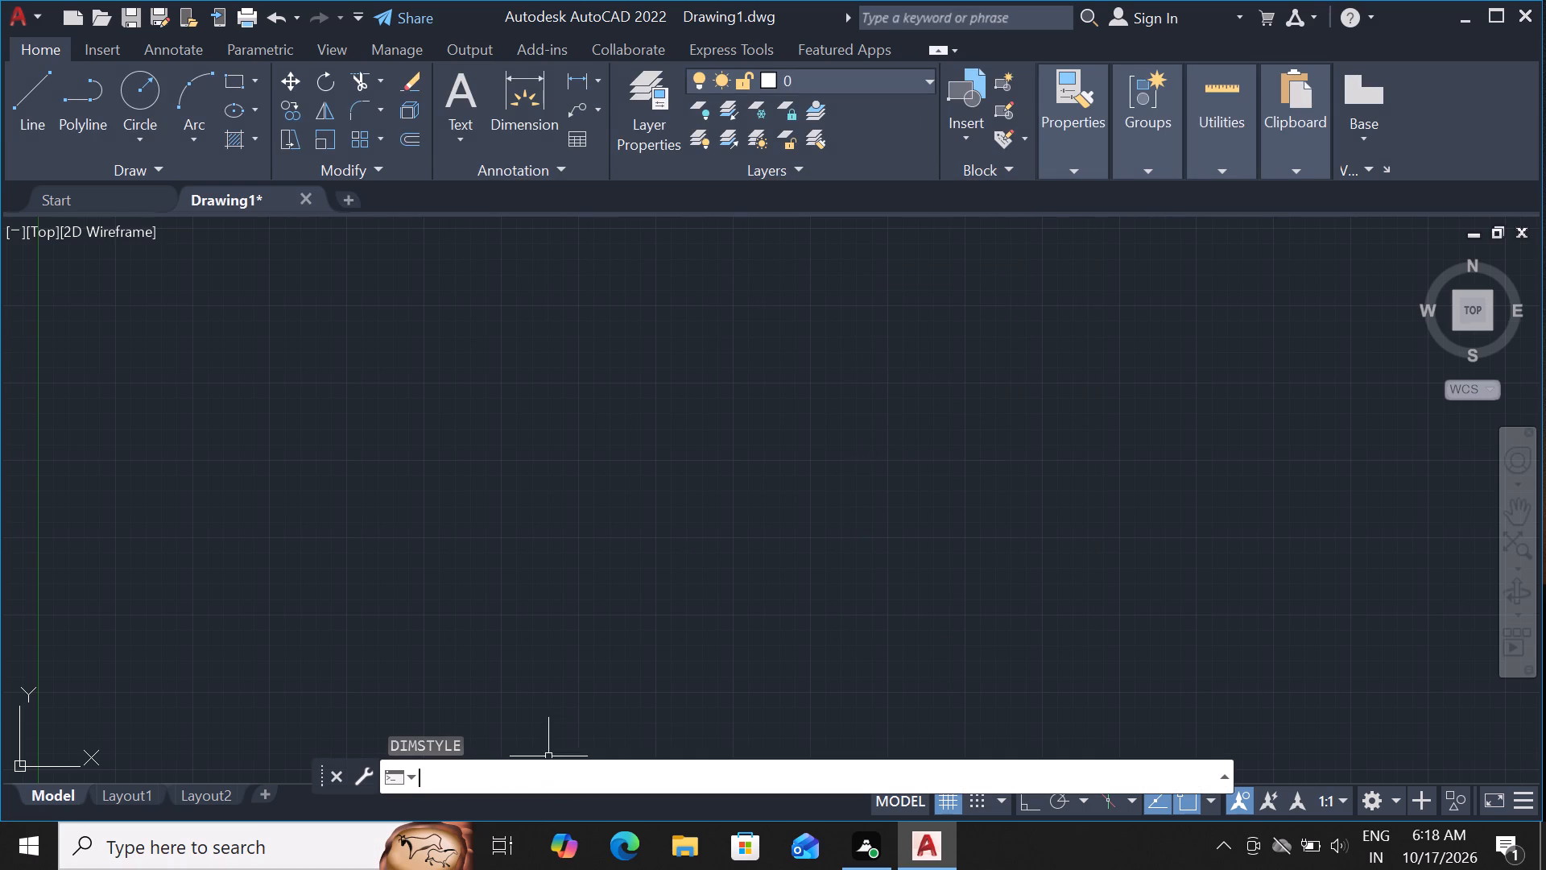
key("l")
key("a")
key("space")
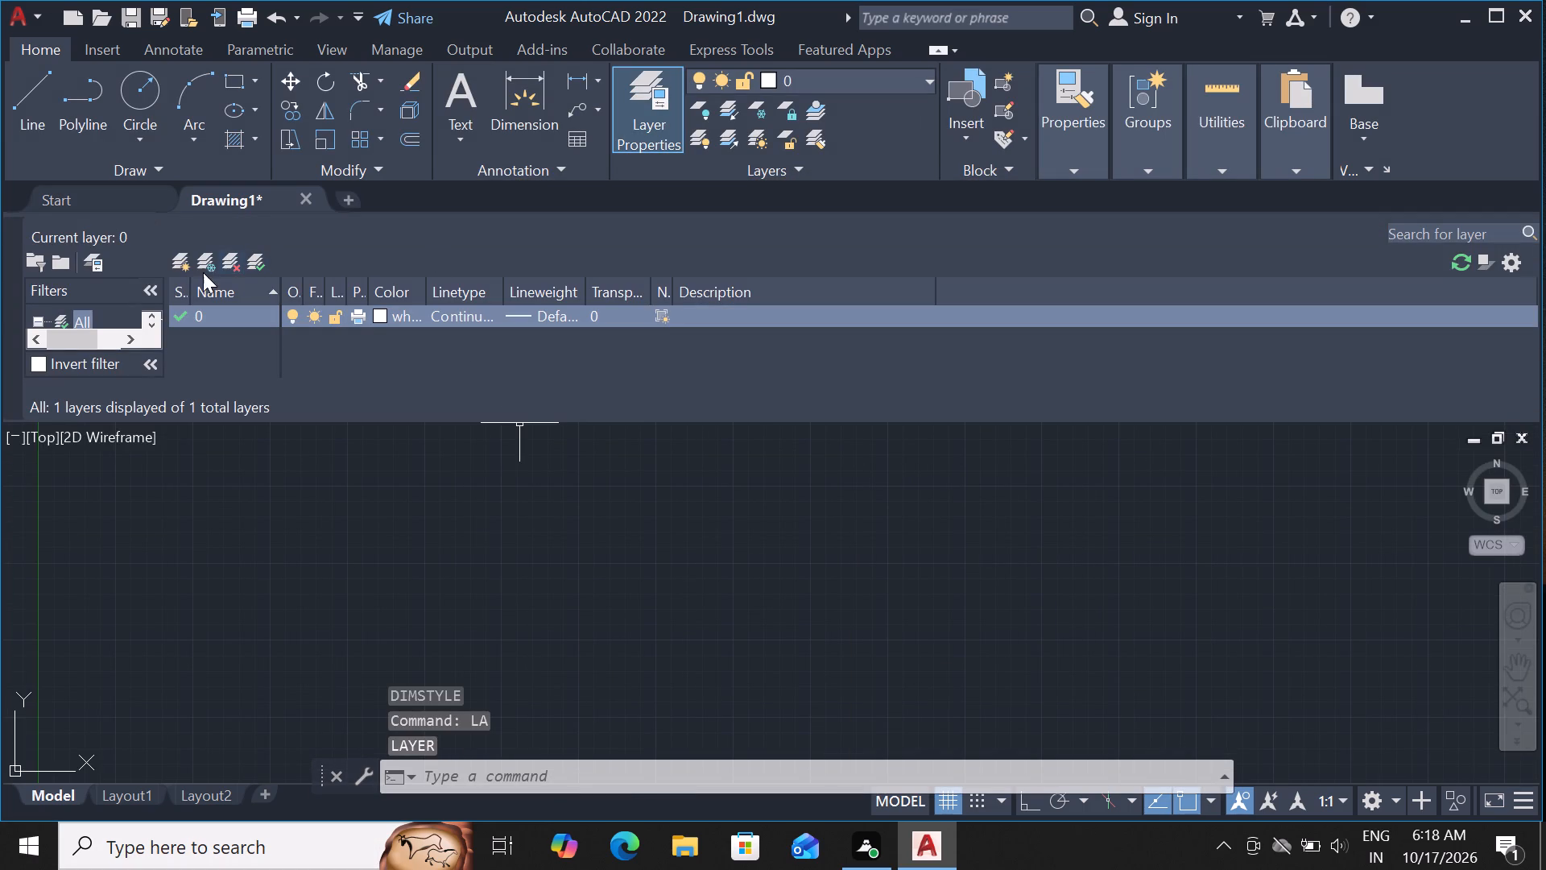
left_click(181, 265)
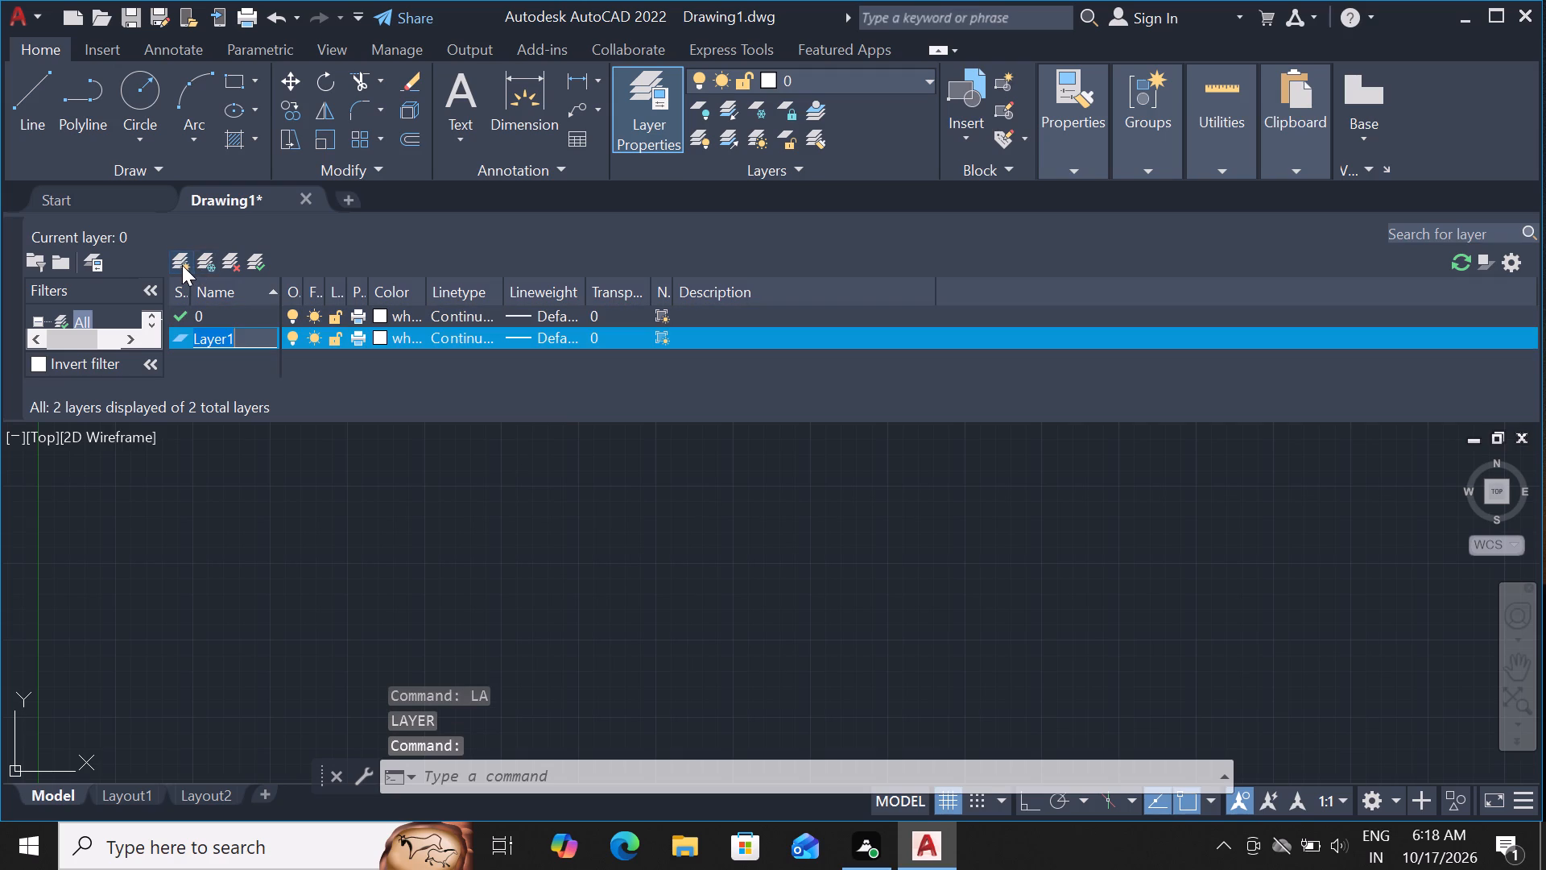
key("BackSpace")
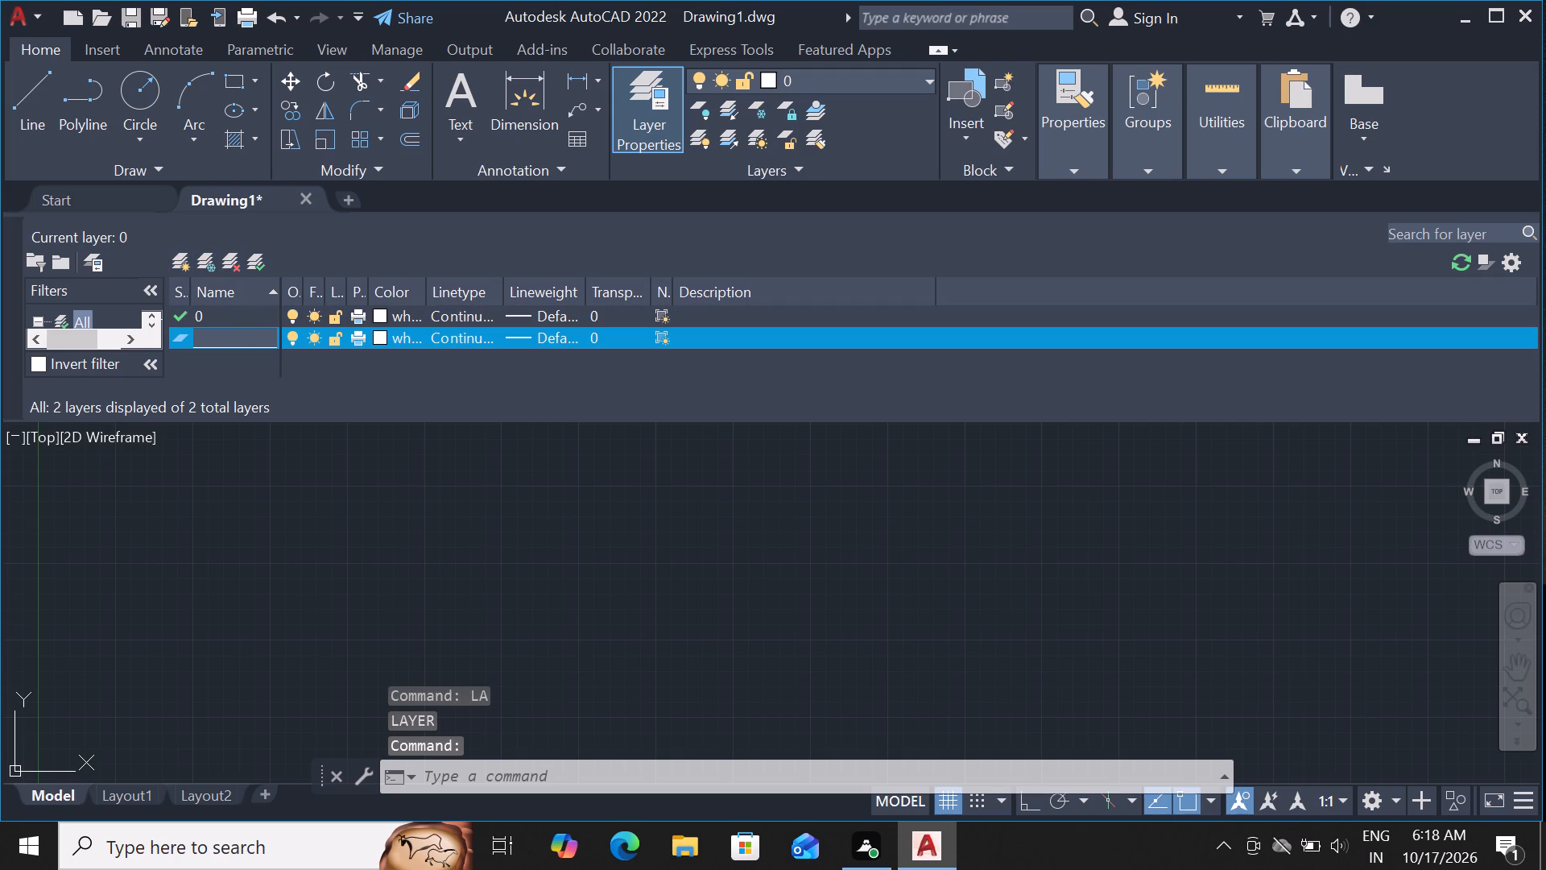
key("1")
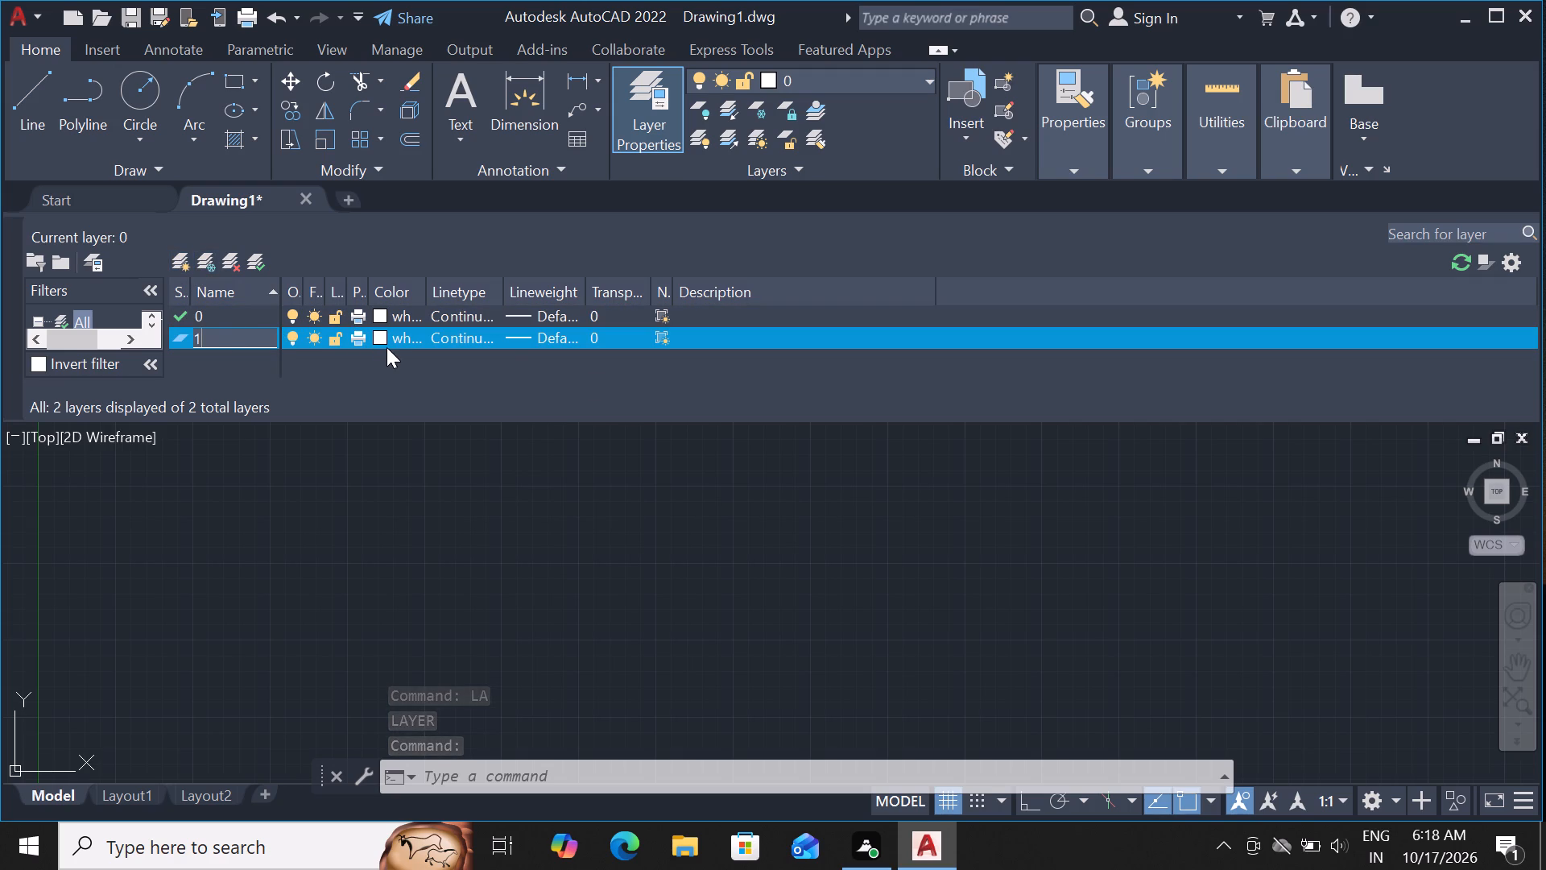
left_click(380, 334)
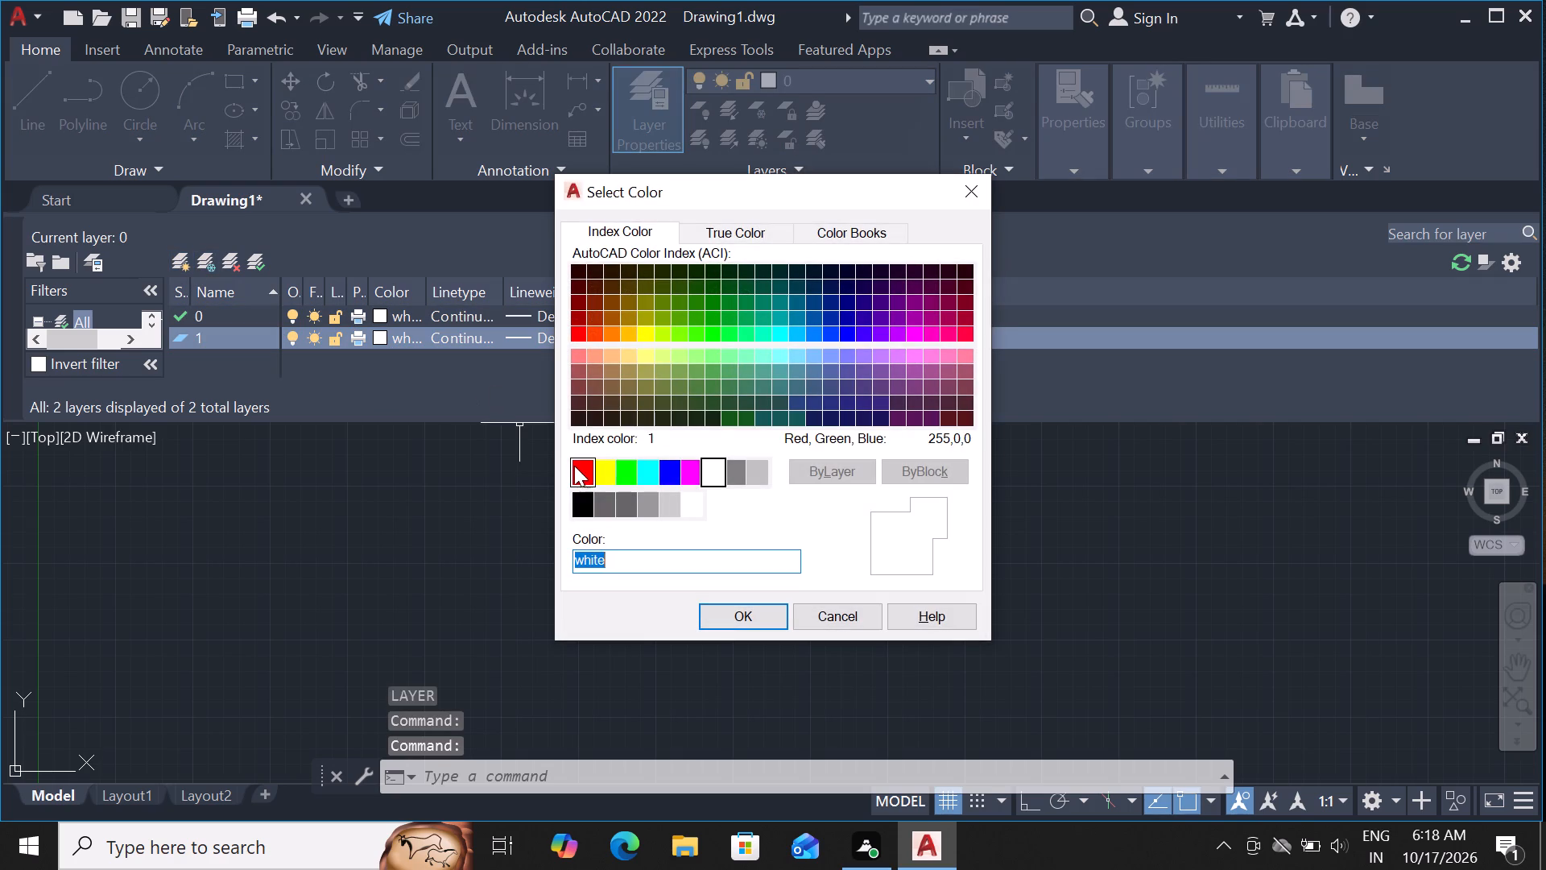
left_click(576, 468)
left_click(738, 613)
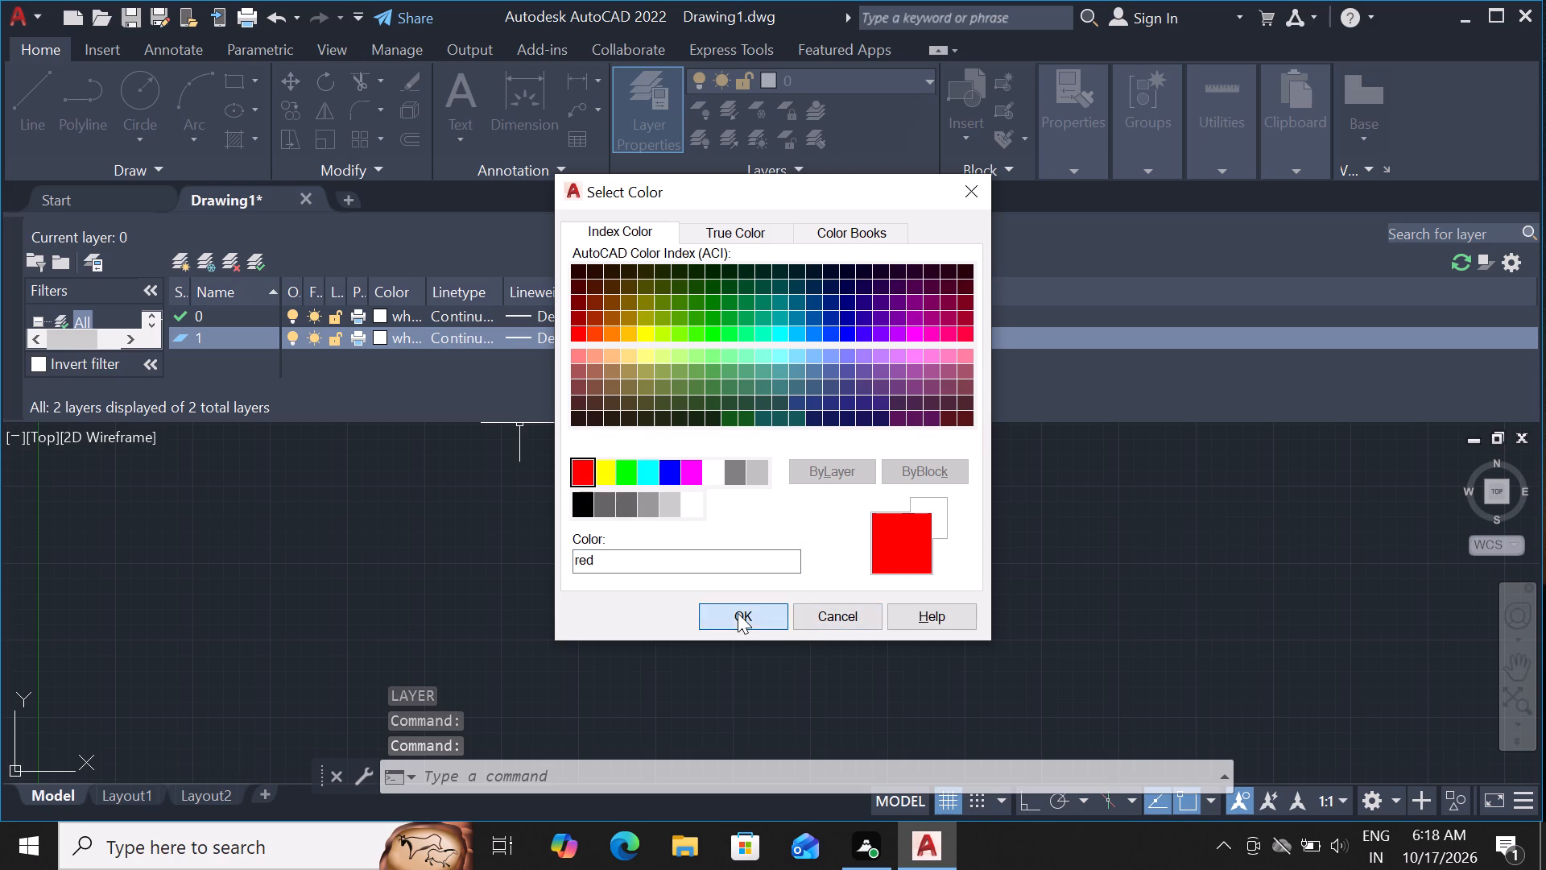
Create a new layer named 2 and set its color to cyan.
left_click(190, 260)
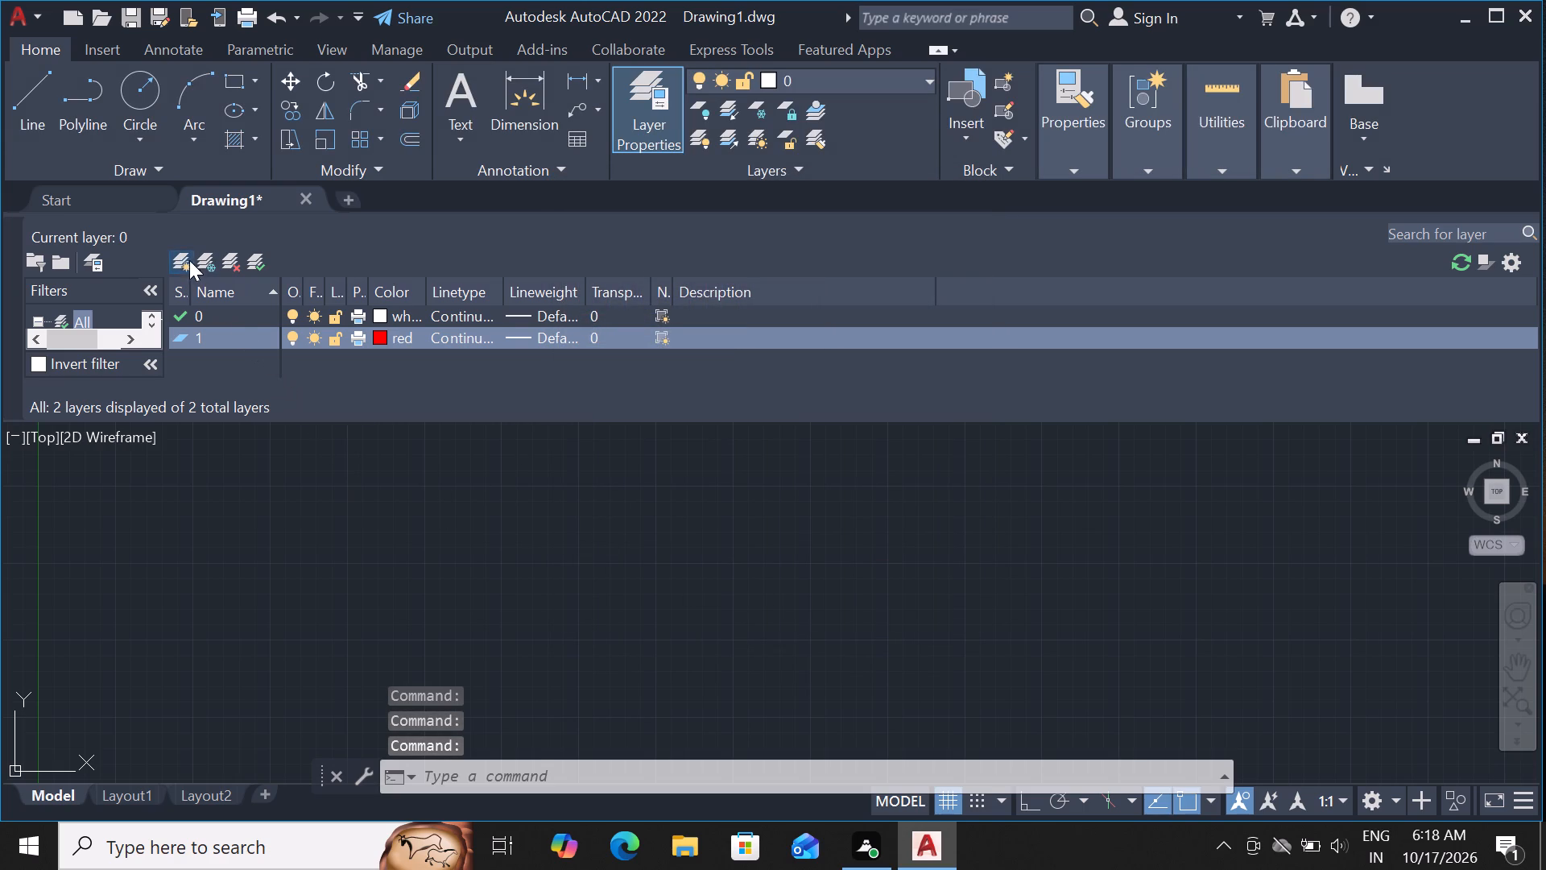
key("BackSpace")
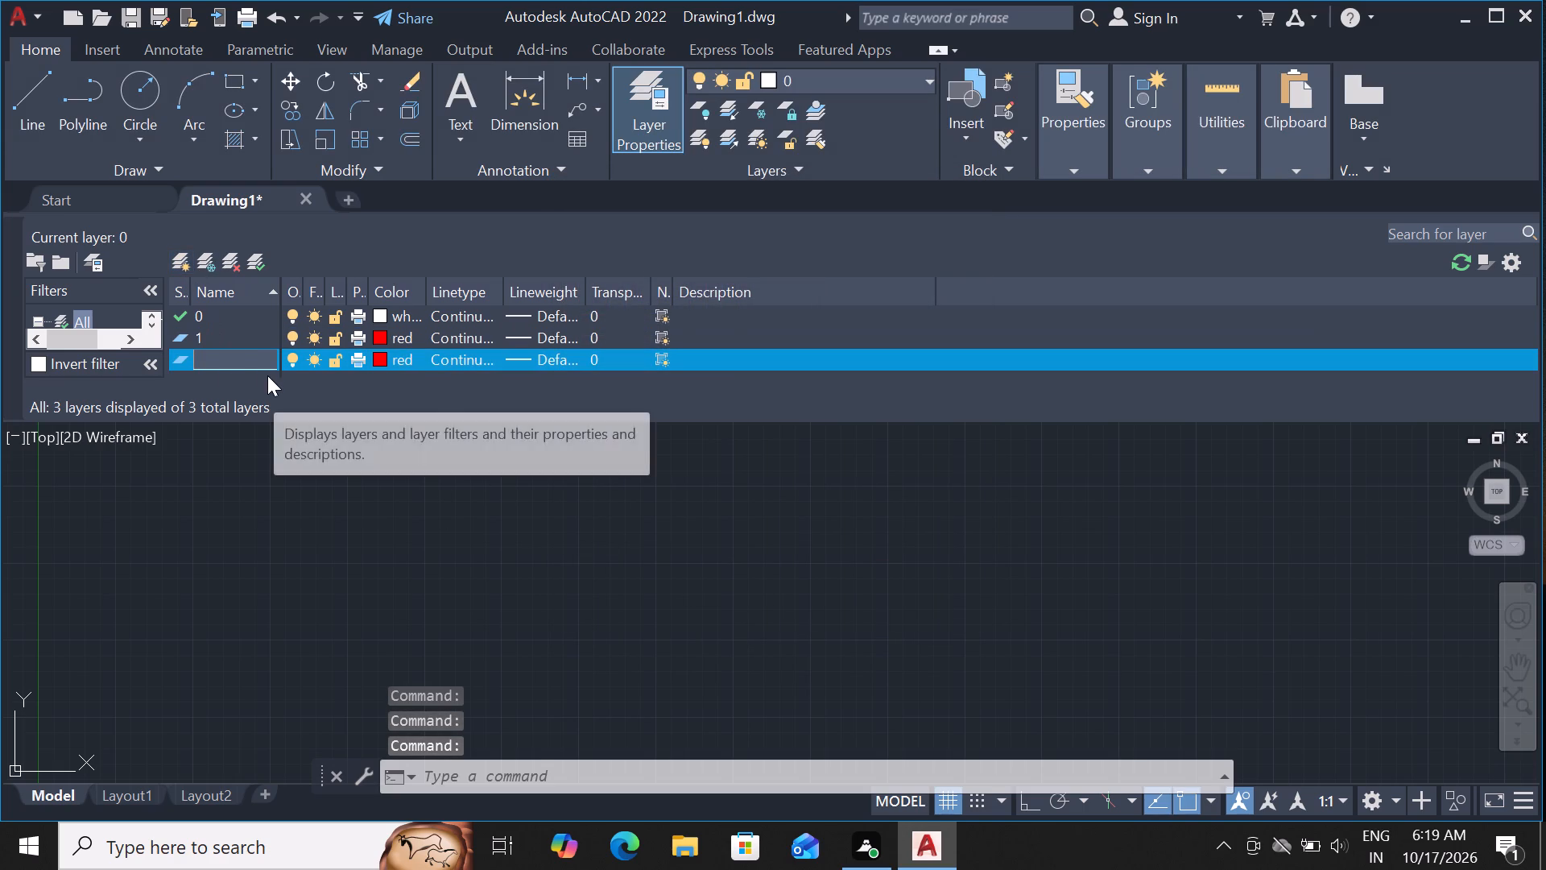
scroll(267, 375, "down", 3, "ctrl")
key("2")
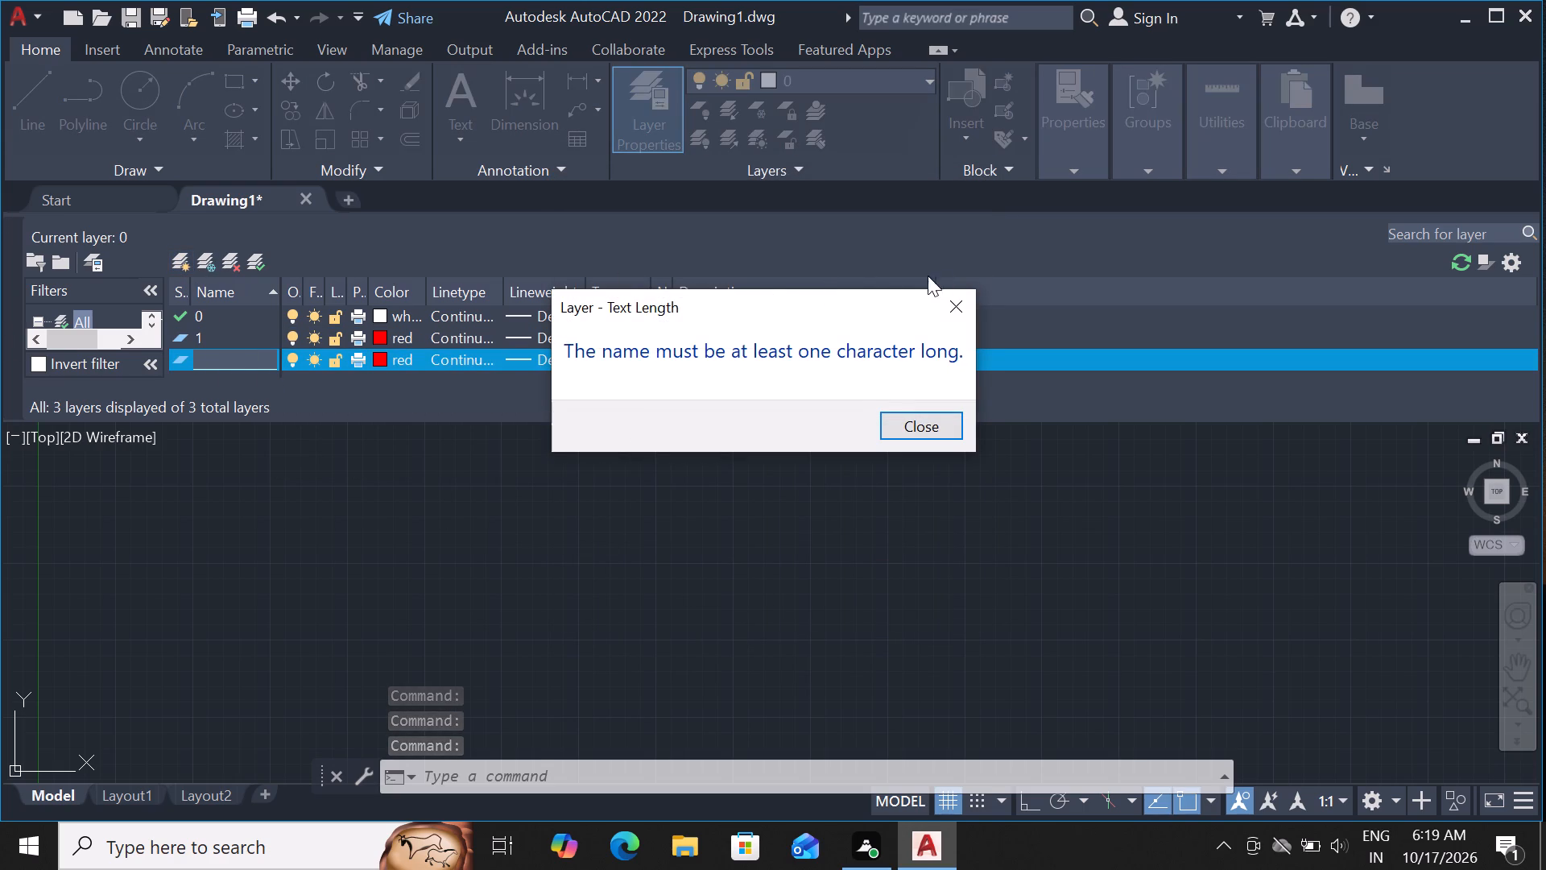
left_click(957, 313)
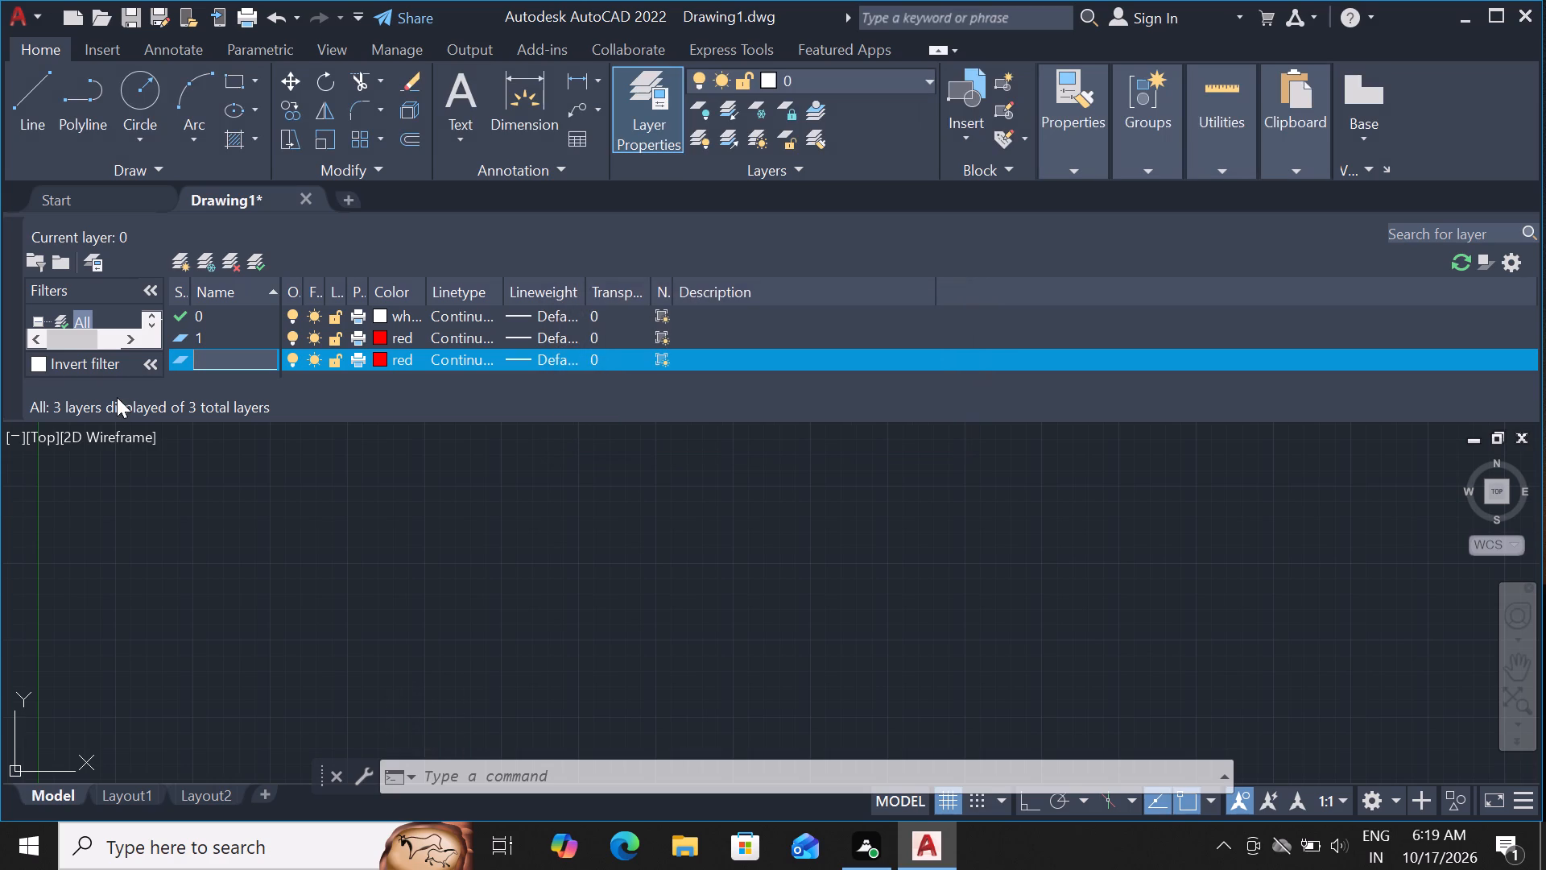
left_click(232, 362)
key("2")
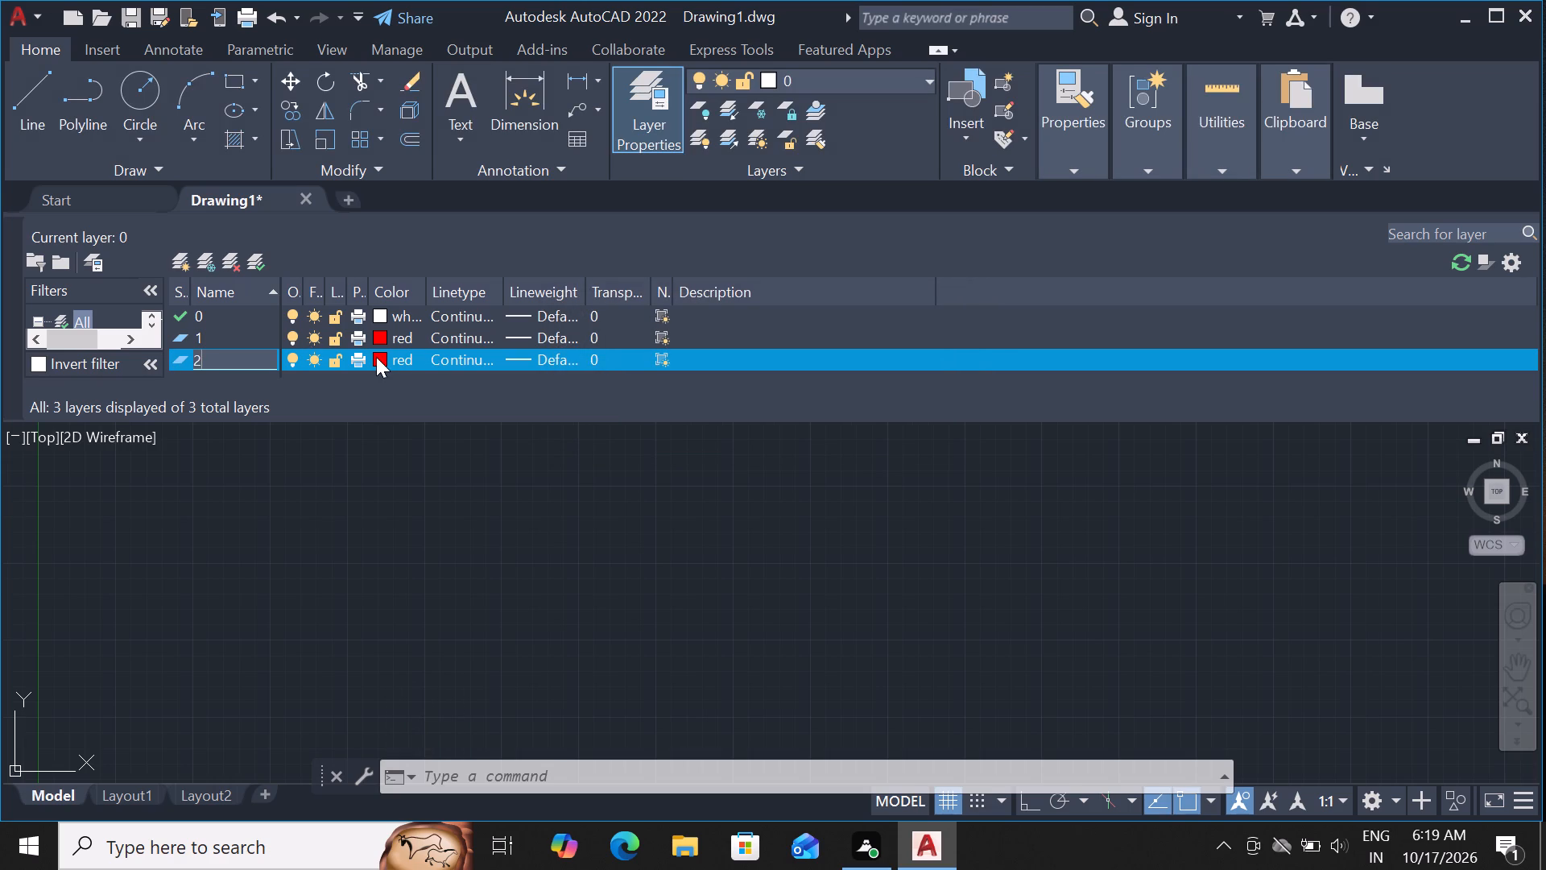
left_click(376, 357)
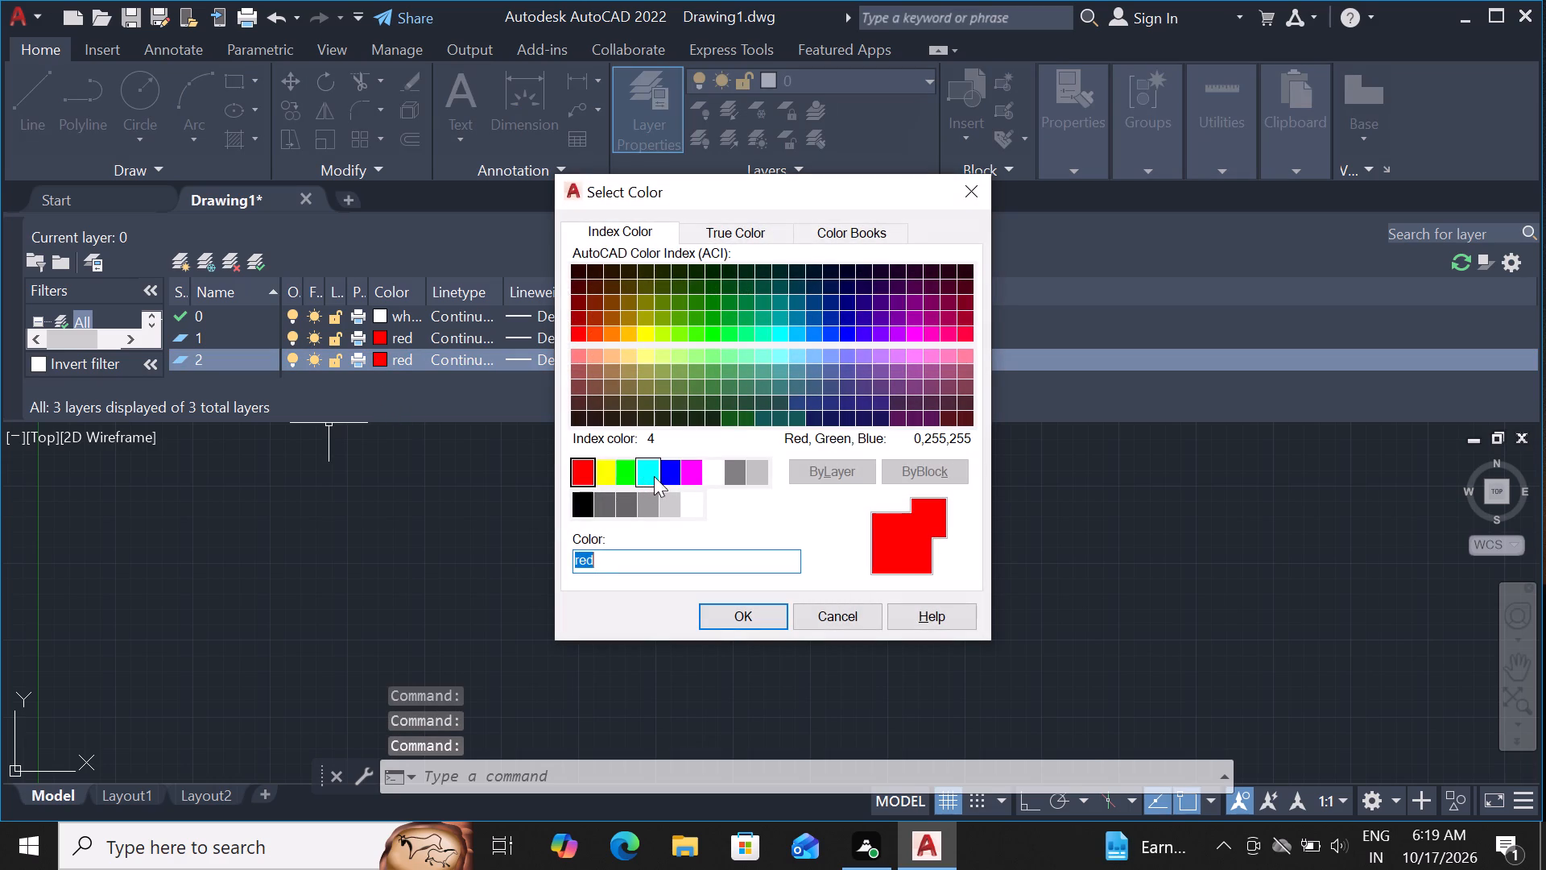
left_click(654, 476)
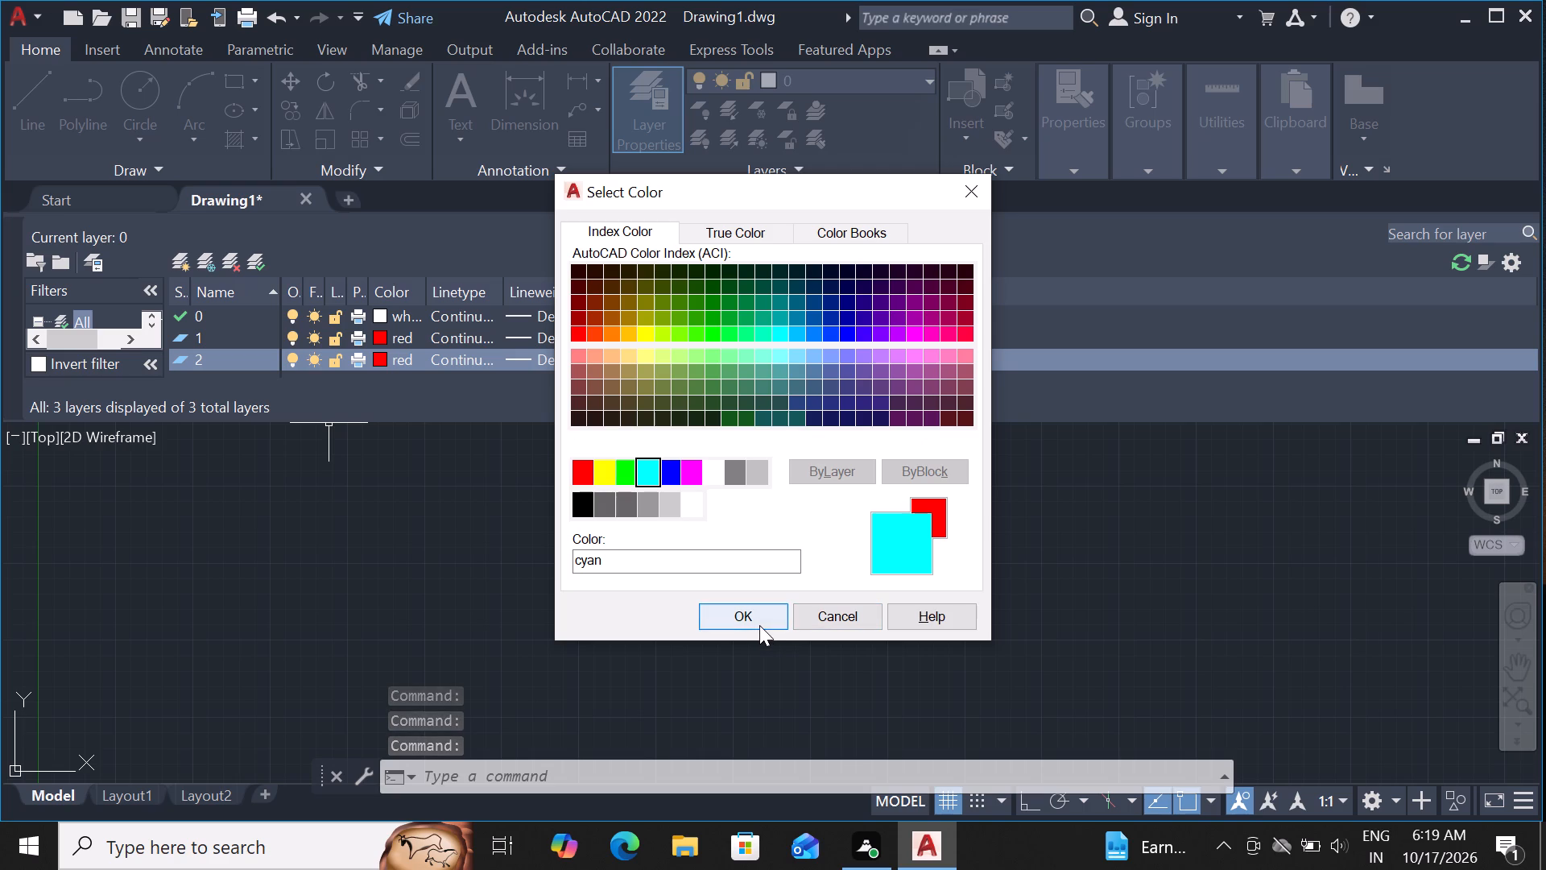
left_click(759, 625)
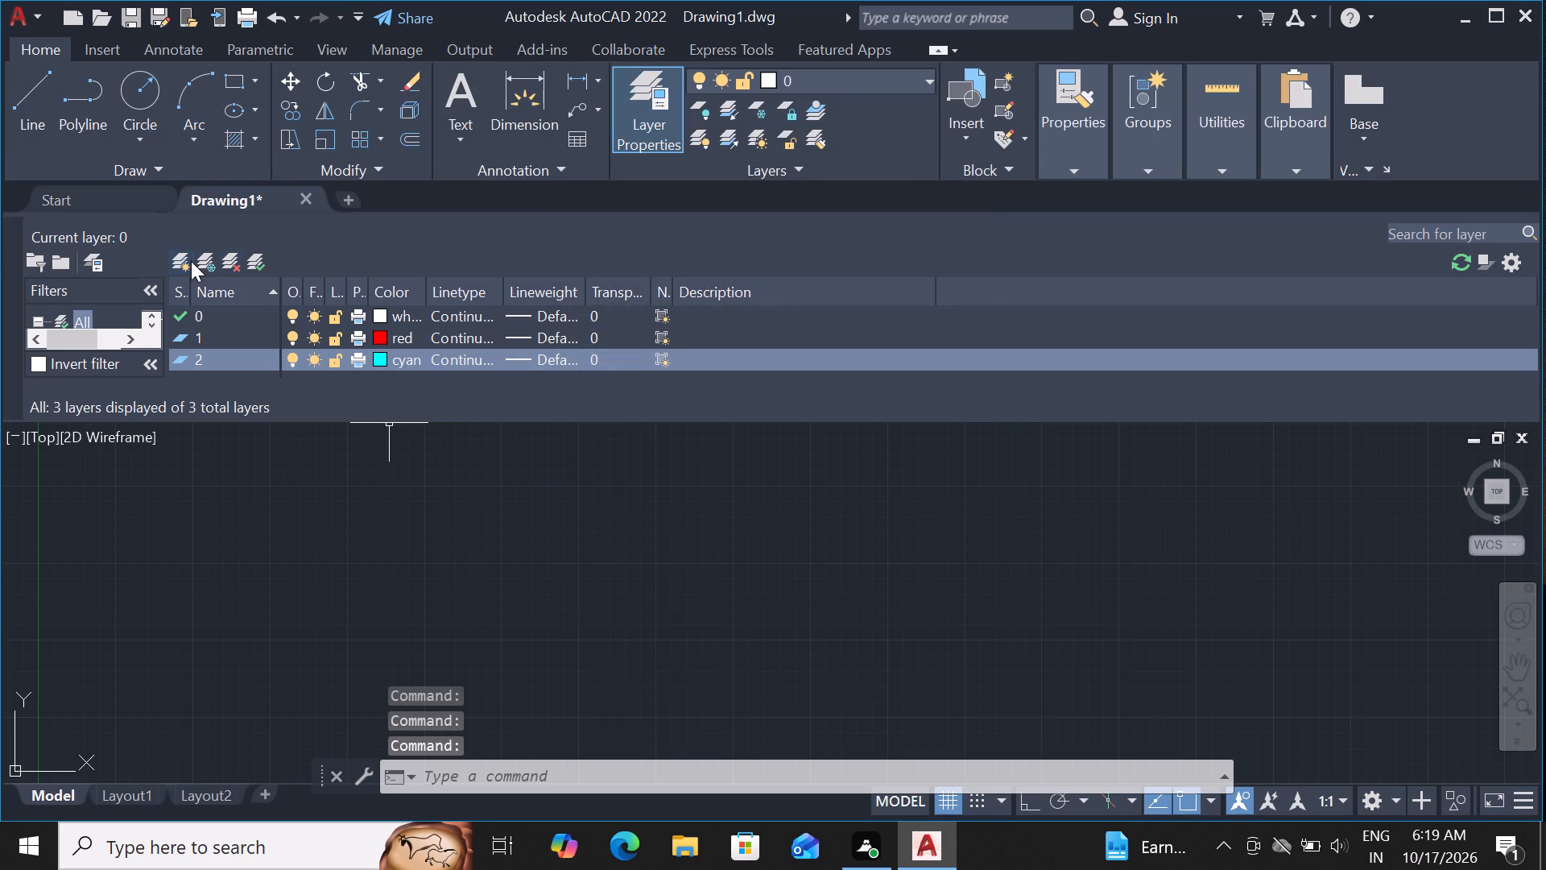
Create a new layer named 3 and set its color to green.
left_click(191, 261)
key("BackSpace")
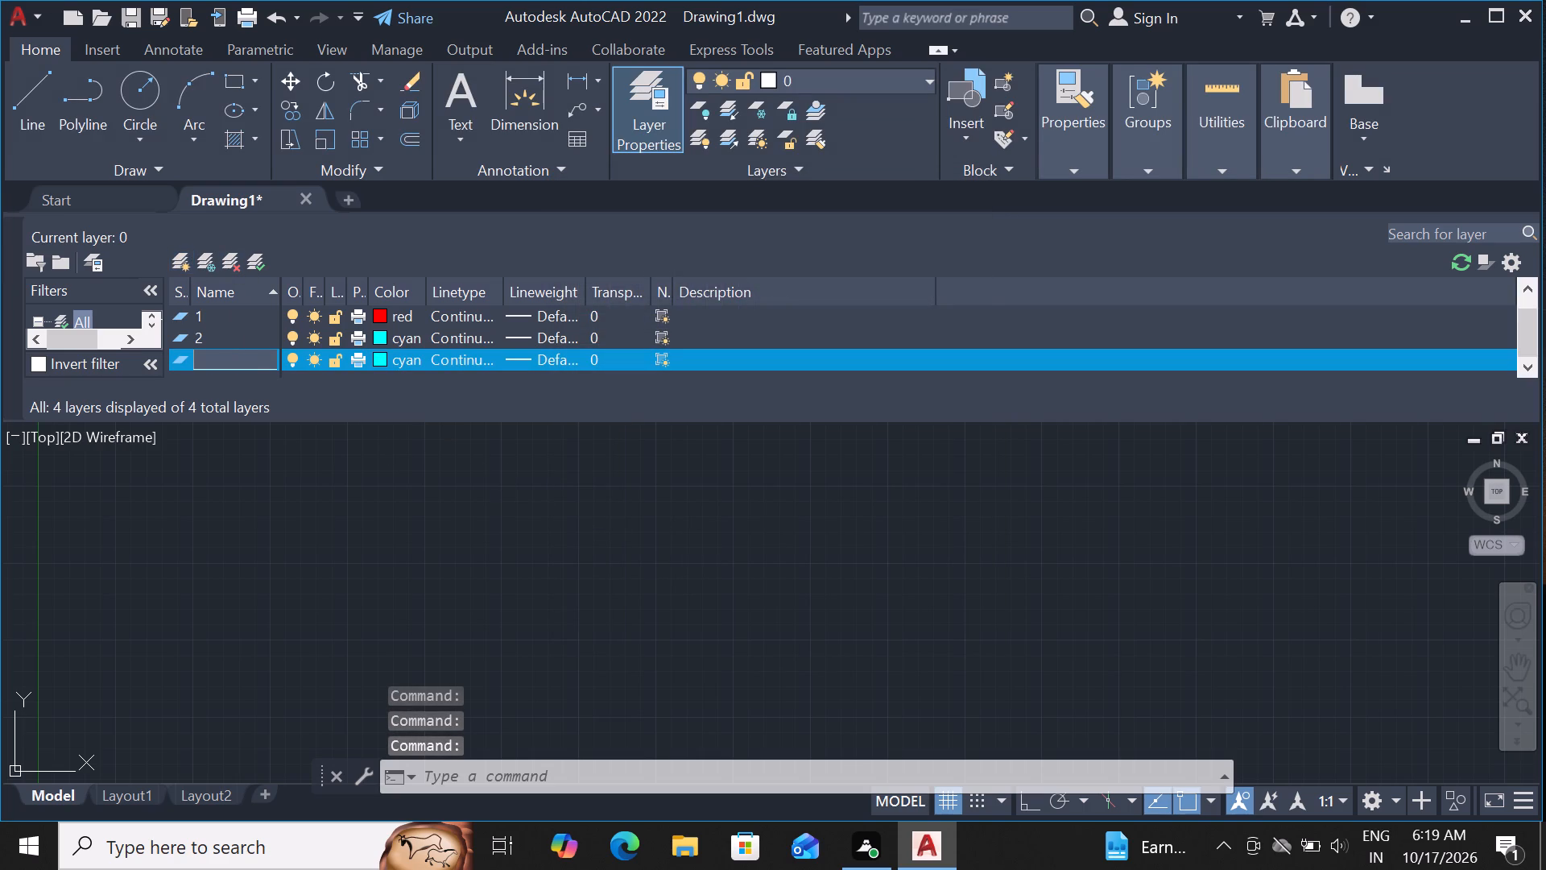
key("3")
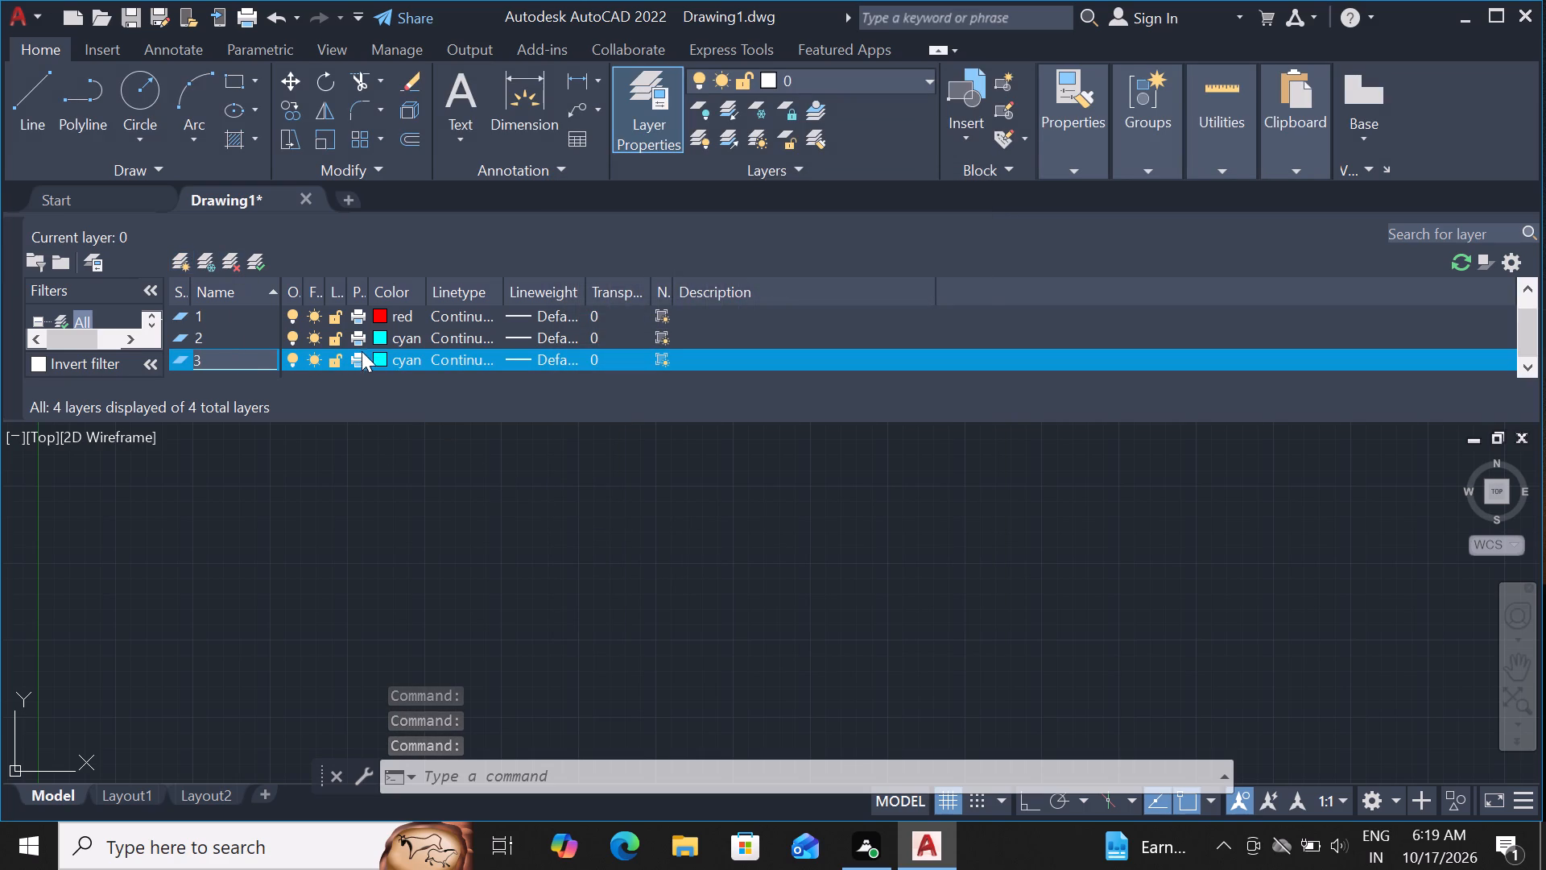
left_click(375, 354)
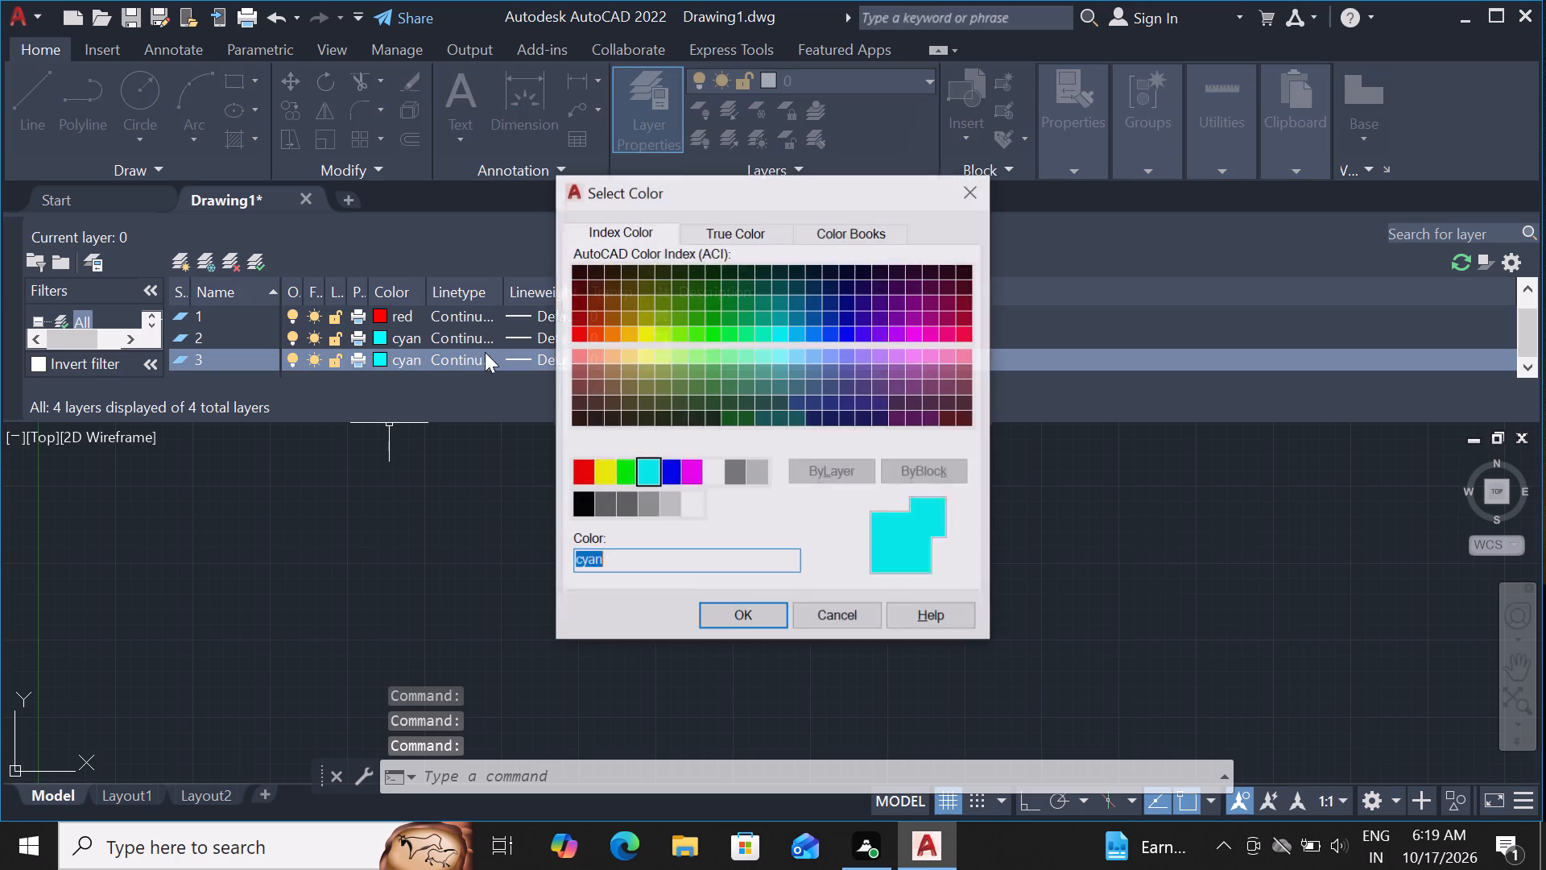
left_click(626, 482)
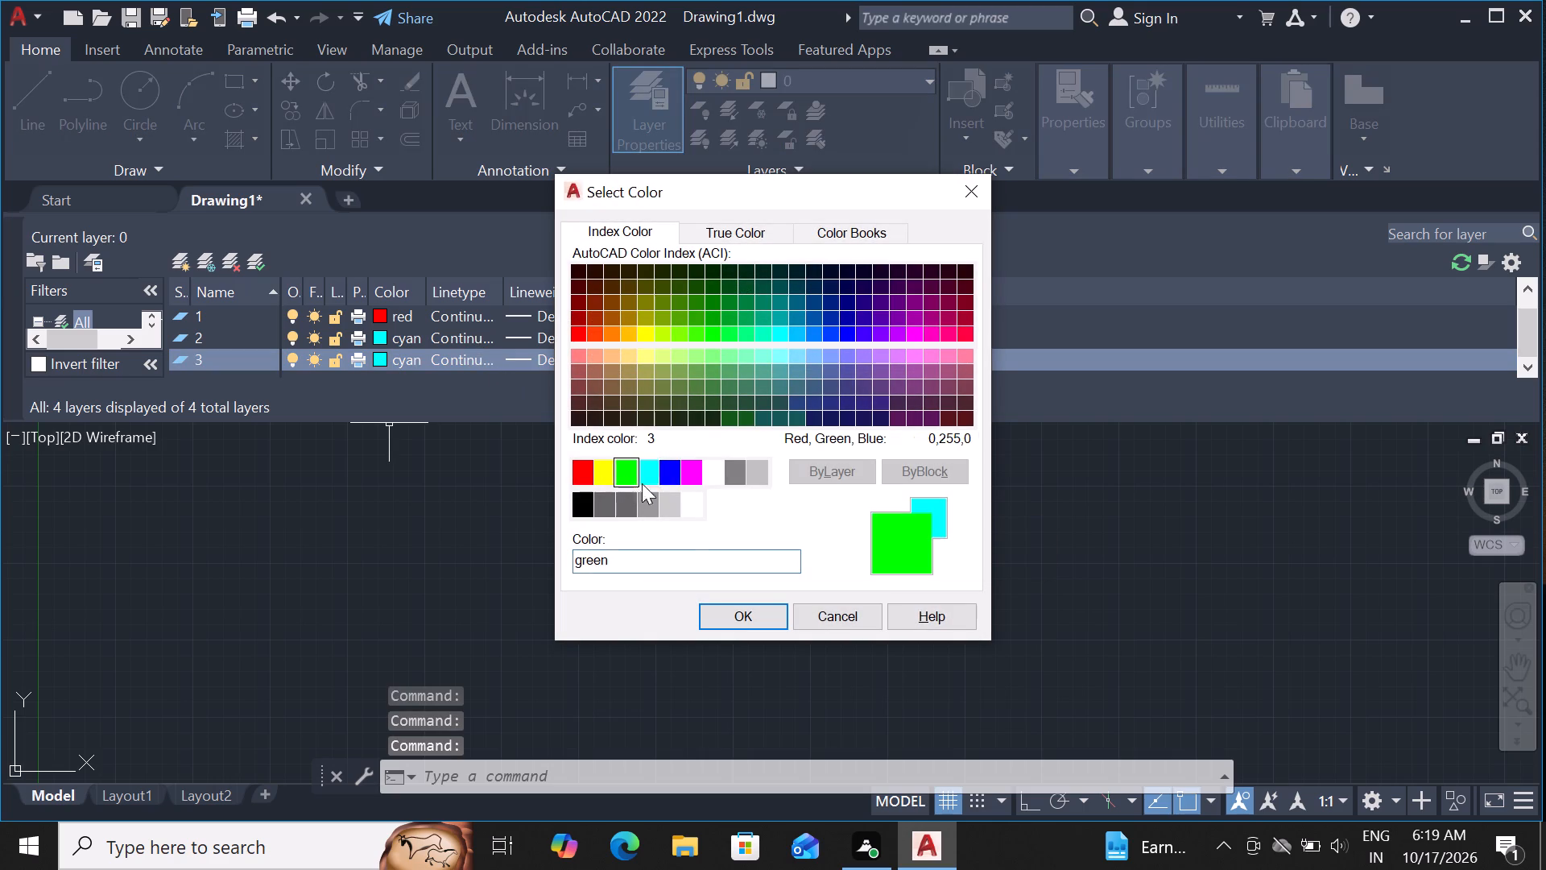
left_click(719, 622)
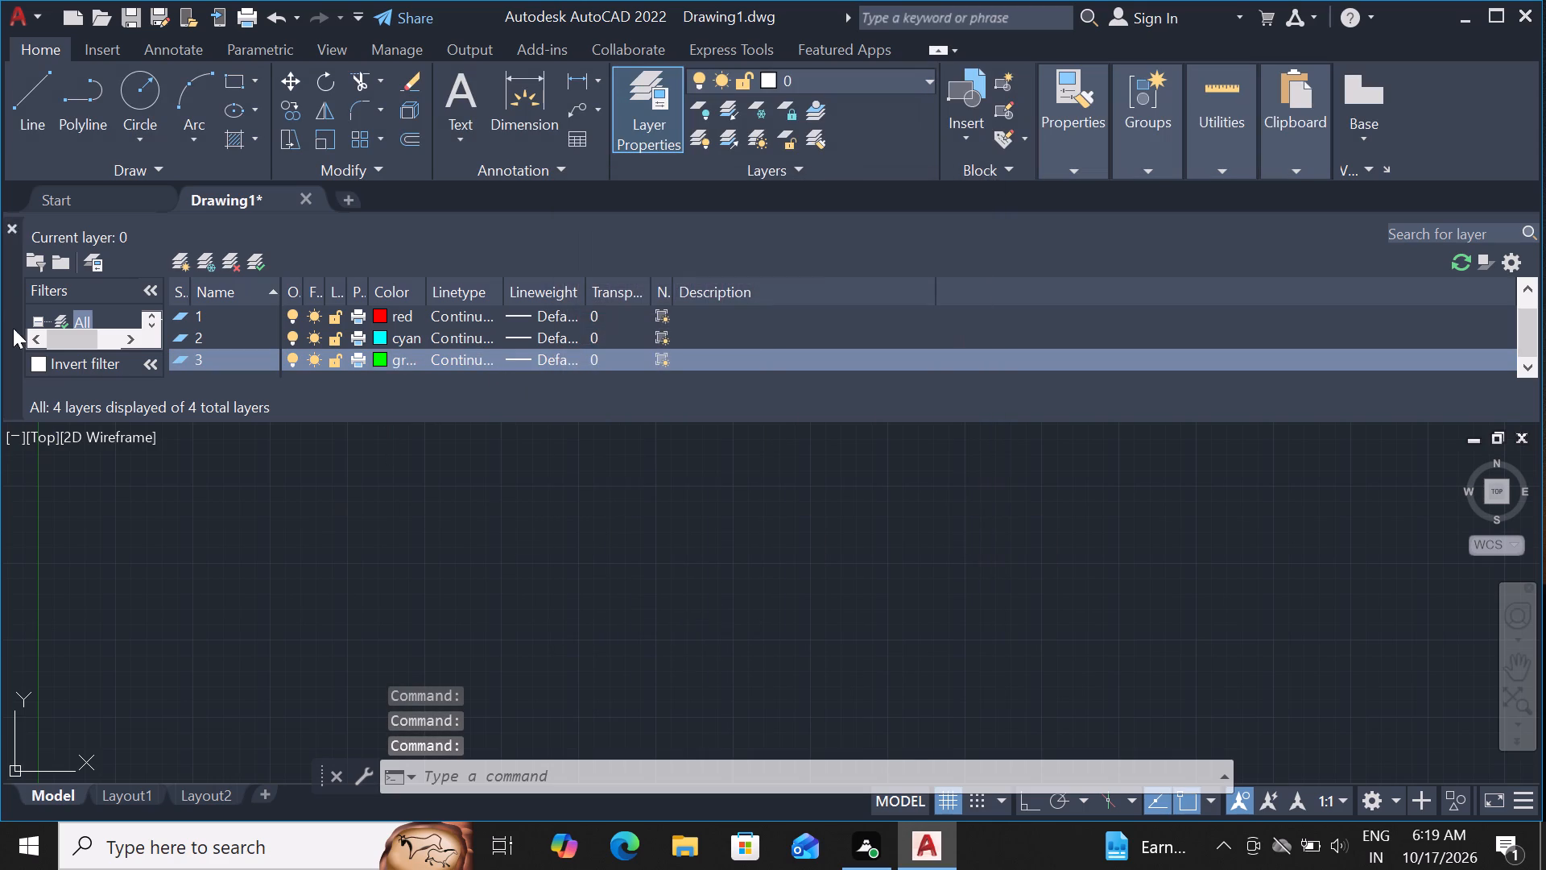
Create a new layer named 4 and set its color to yellow.
left_click(180, 260)
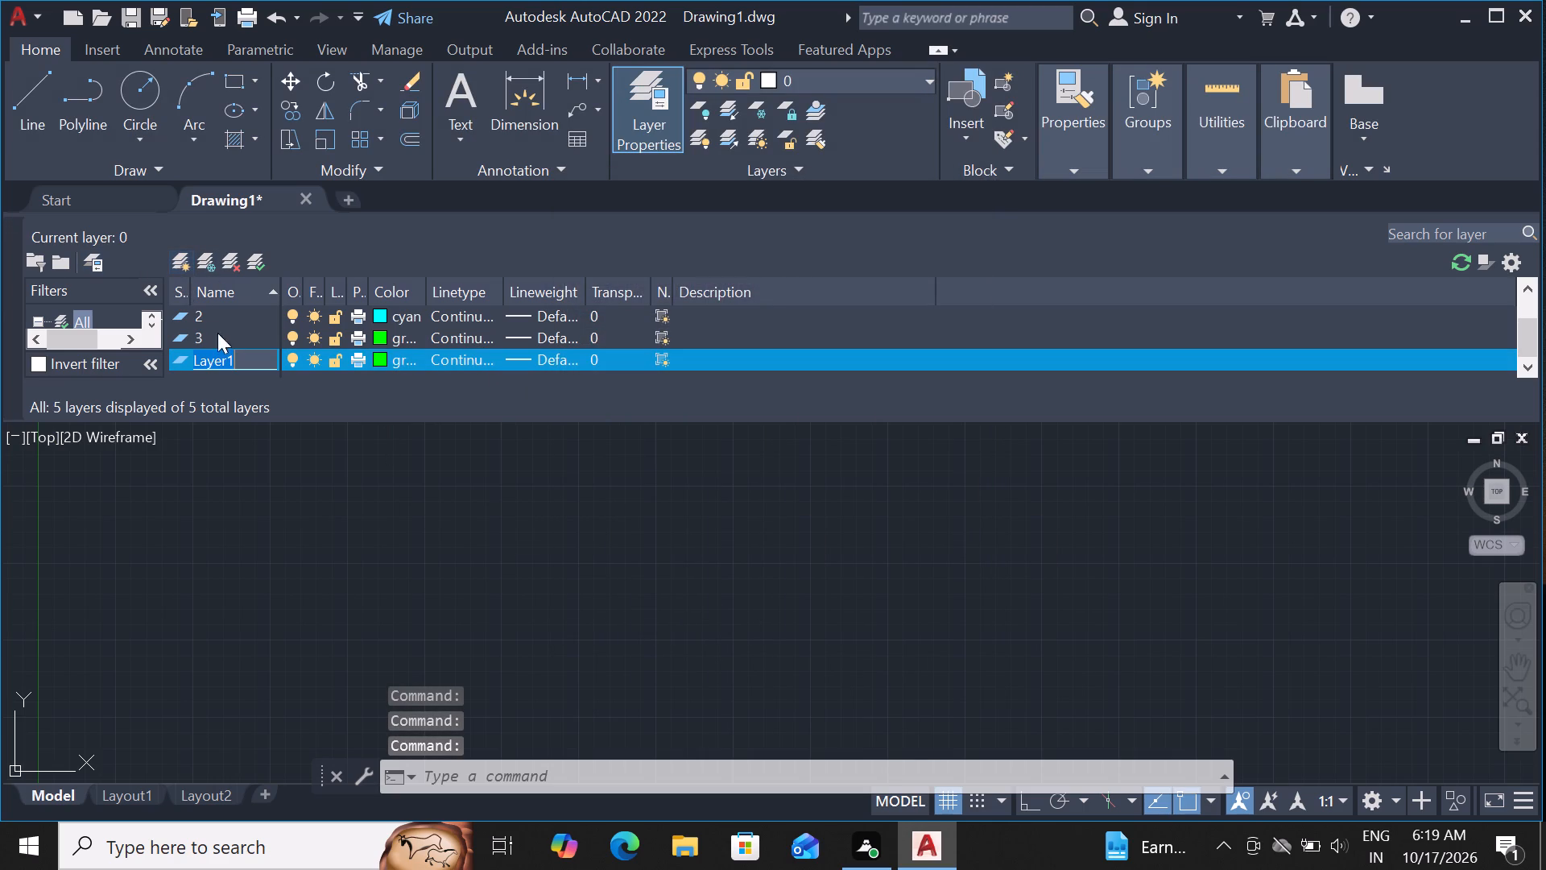
key("BackSpace")
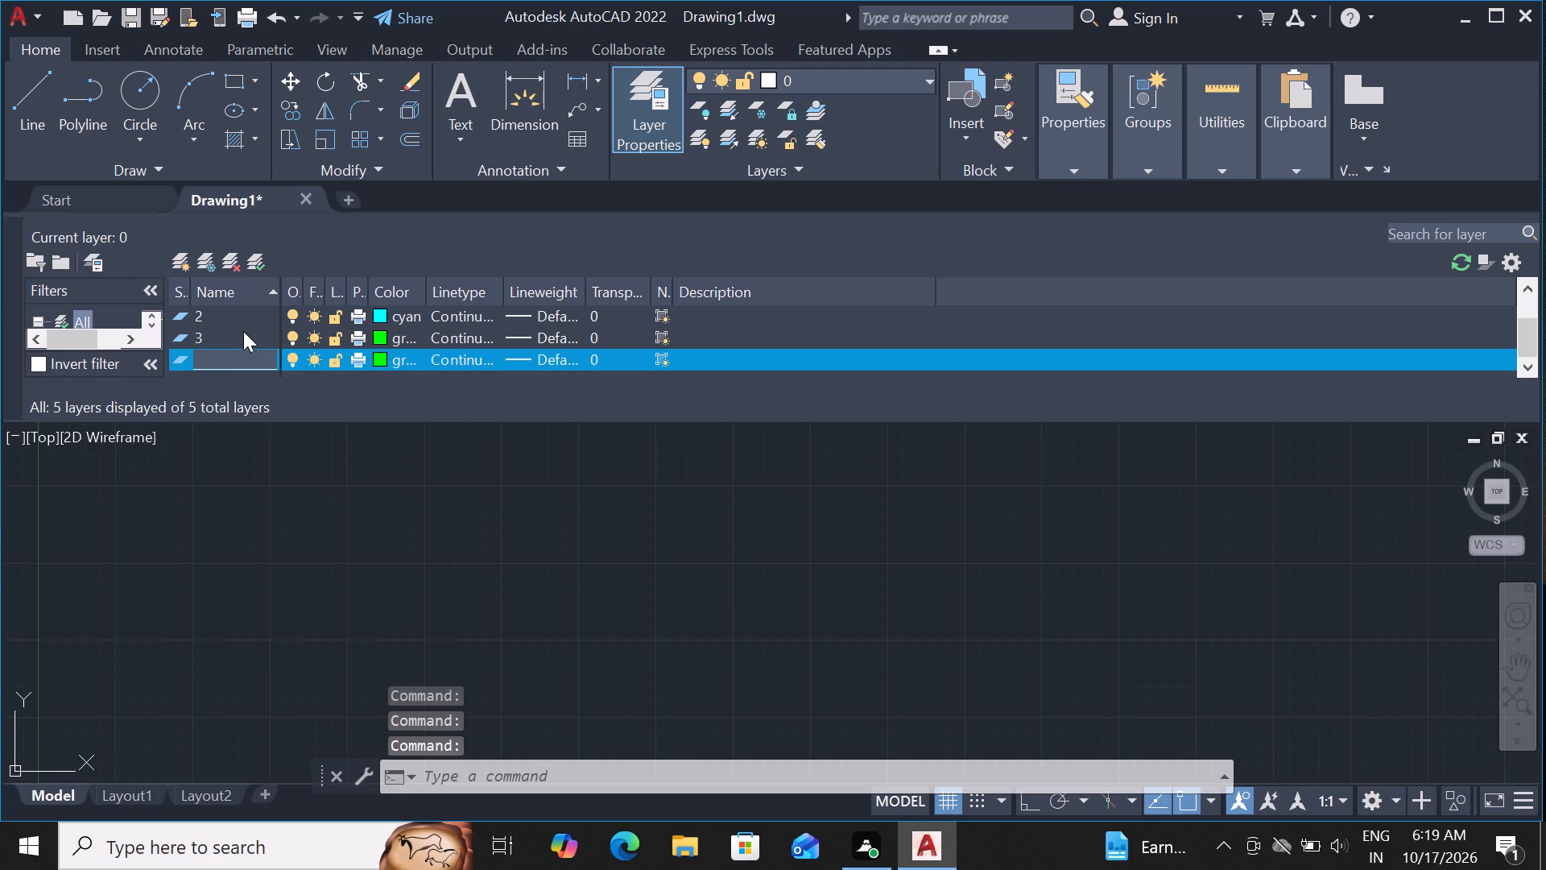
key("4")
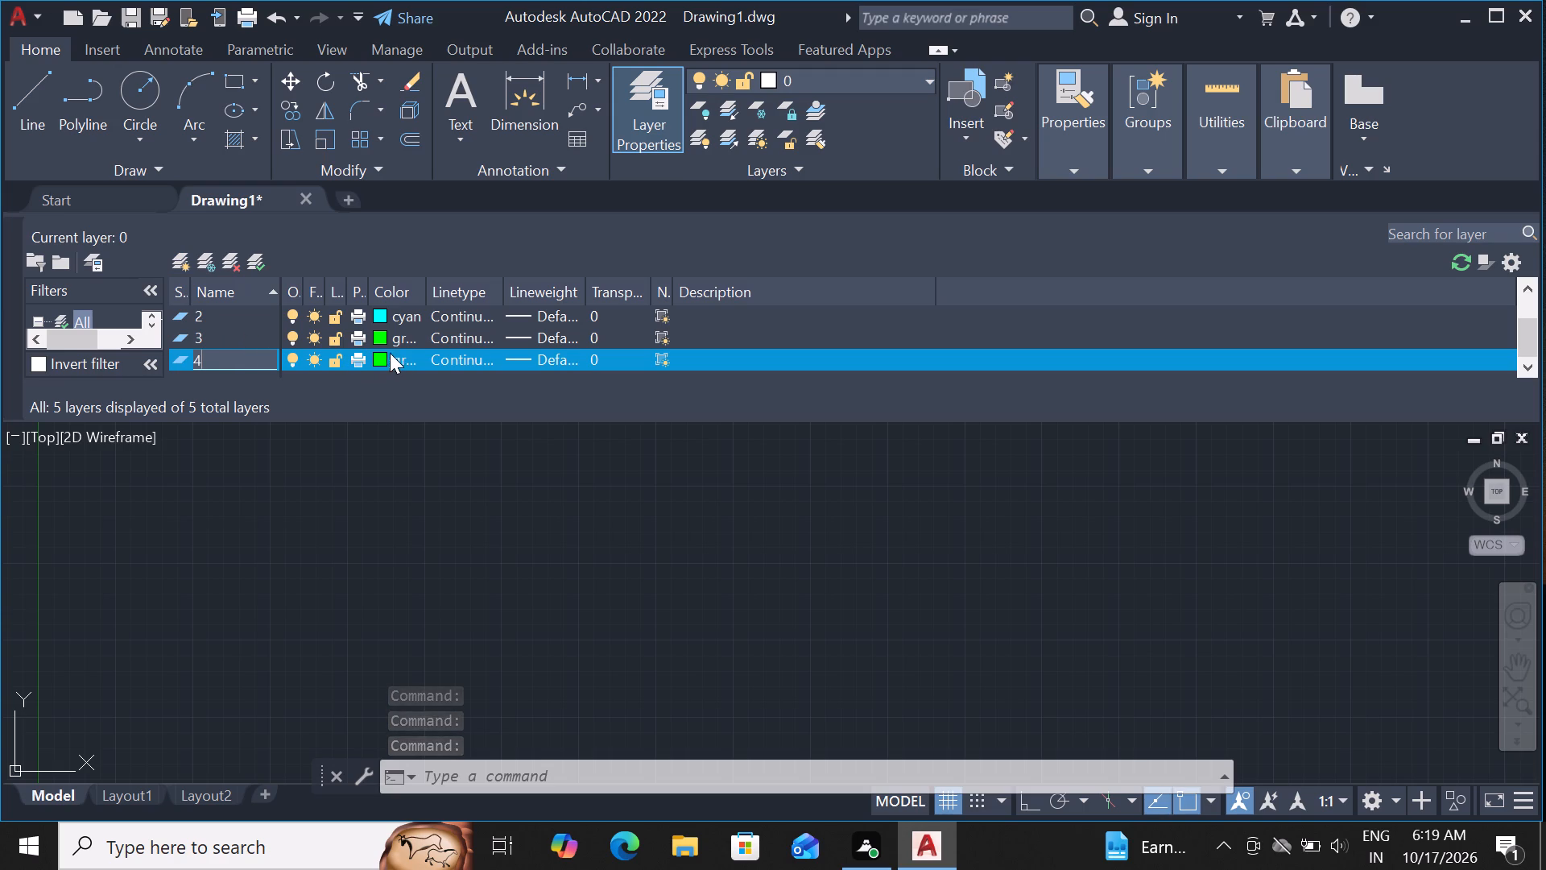
left_click(381, 354)
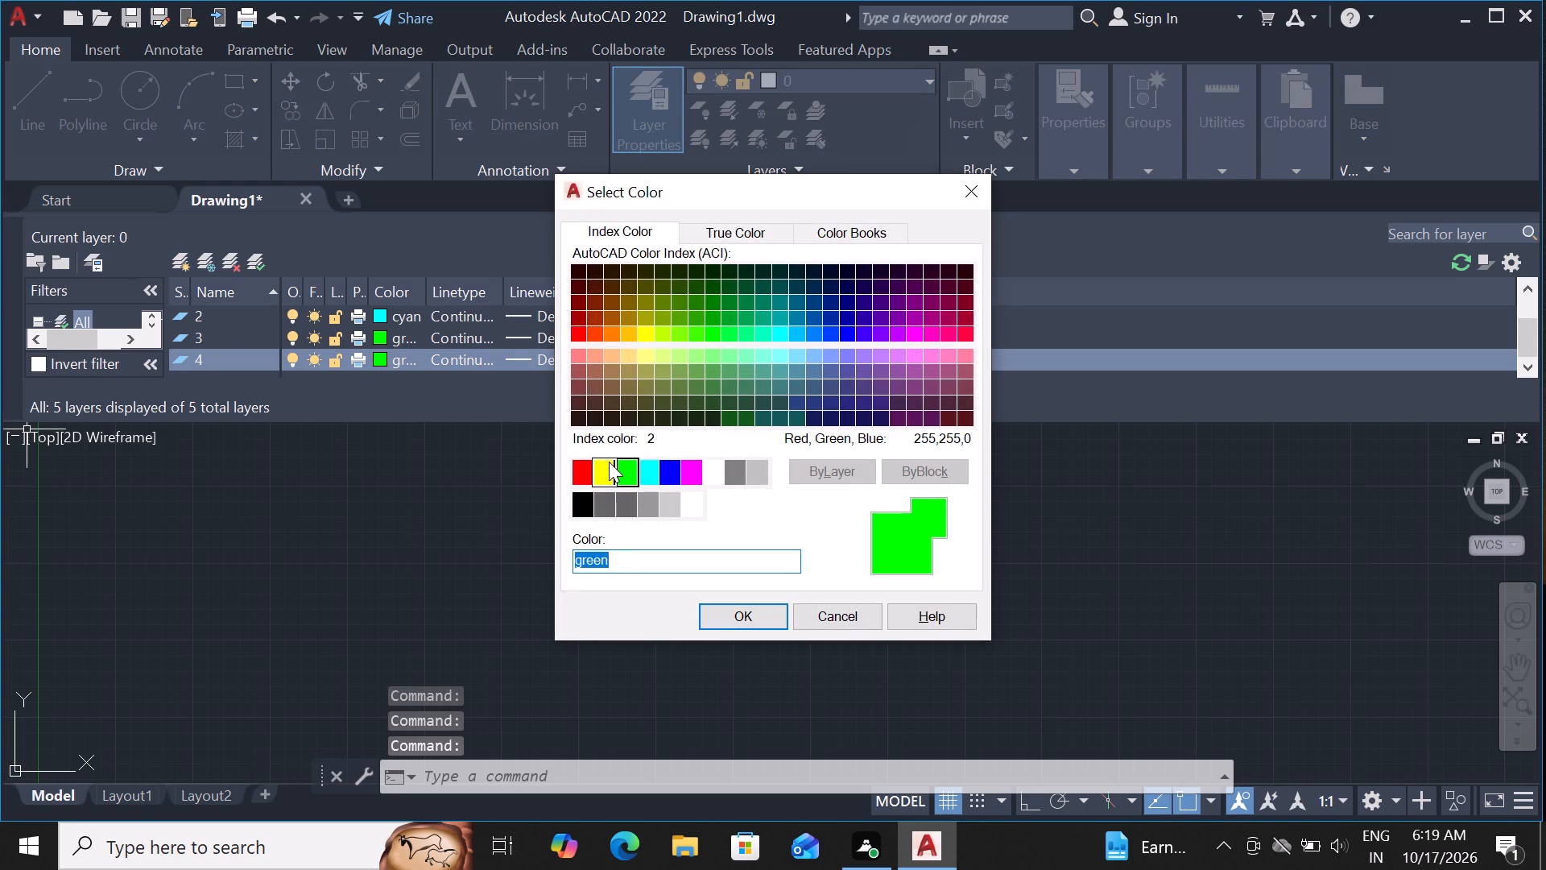
left_click(609, 466)
left_click(724, 619)
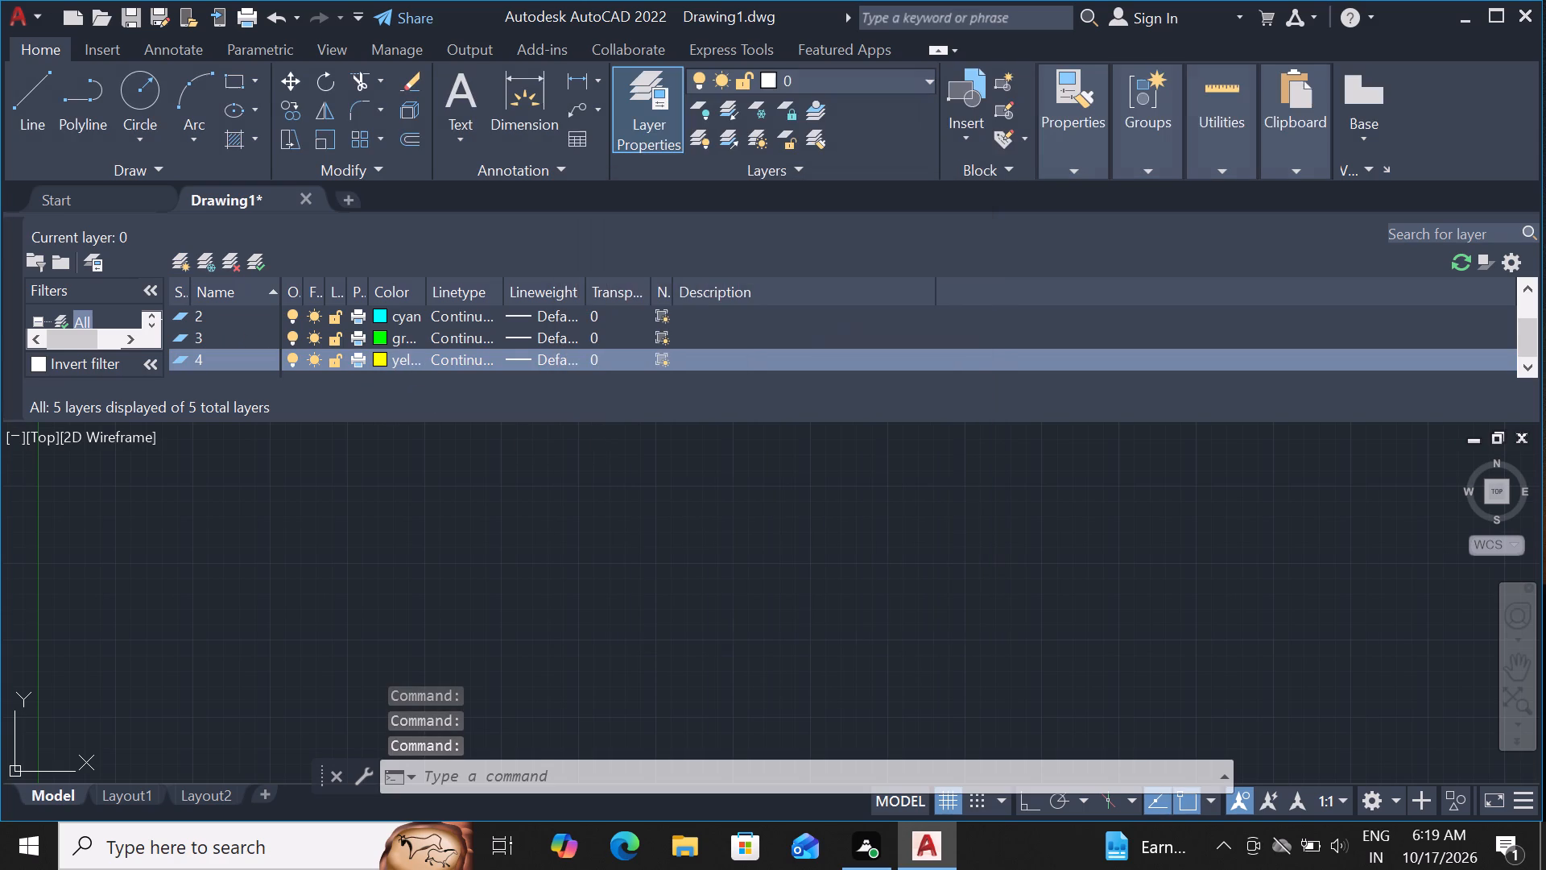
Create a new layer named 5 and set its color to blue.
left_click(176, 259)
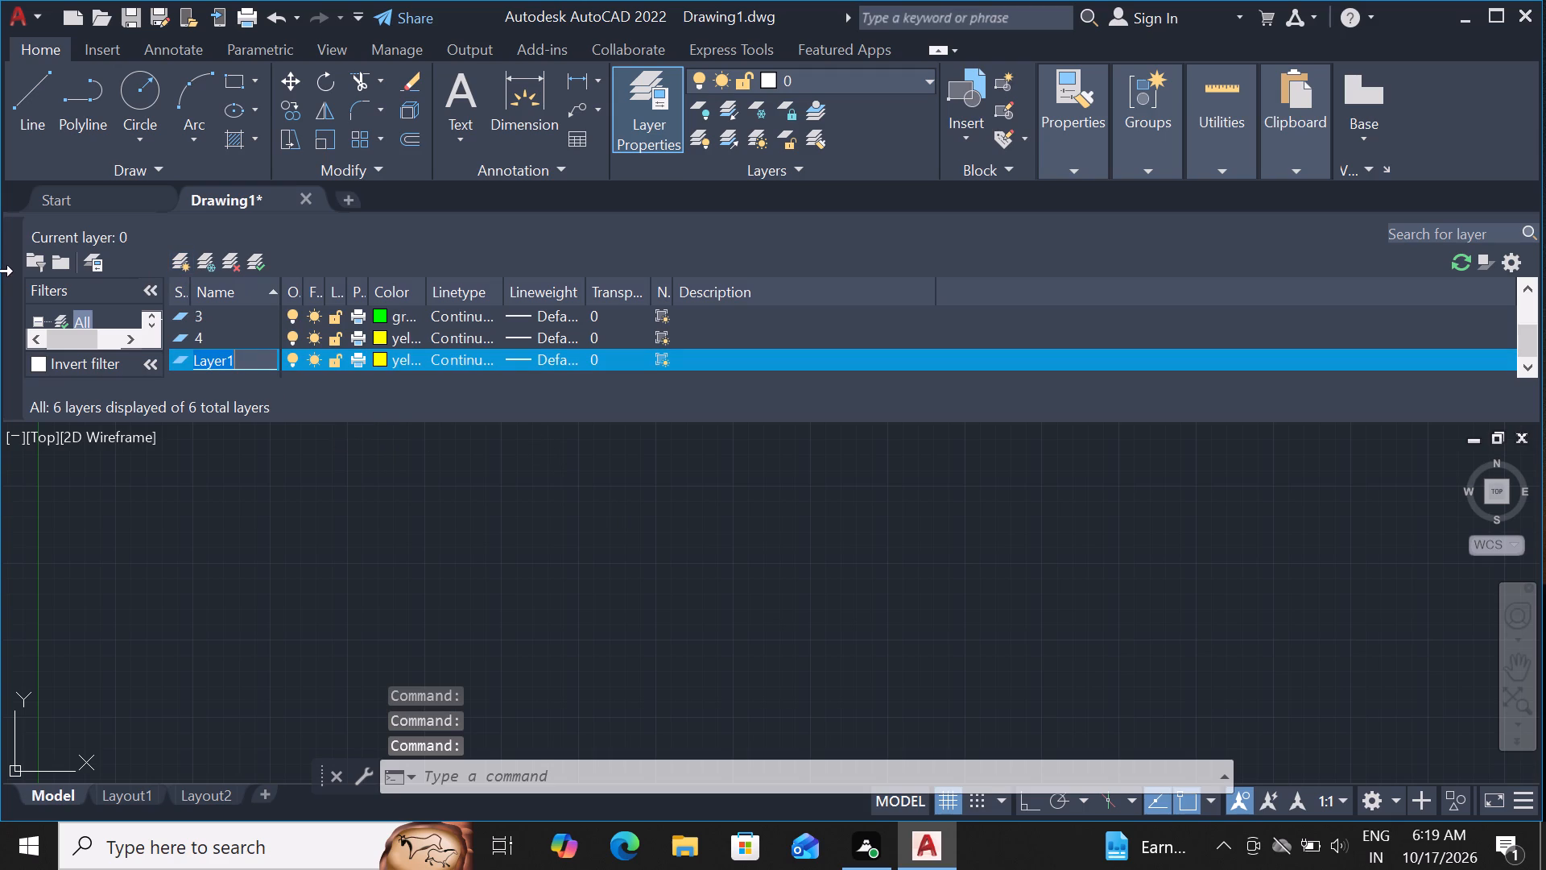
key("BackSpace")
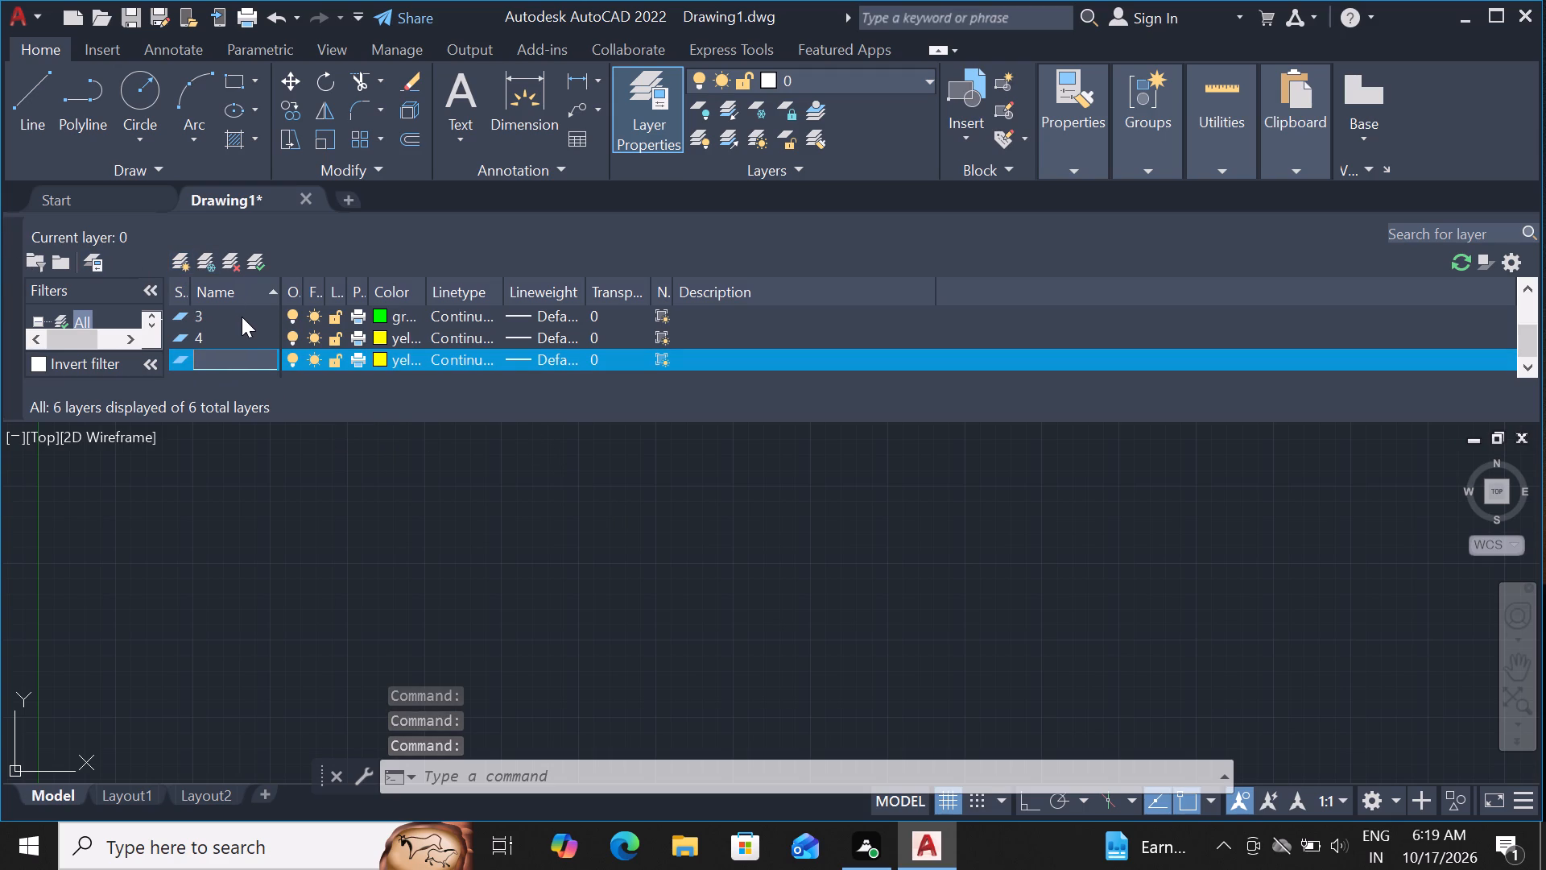
key("5")
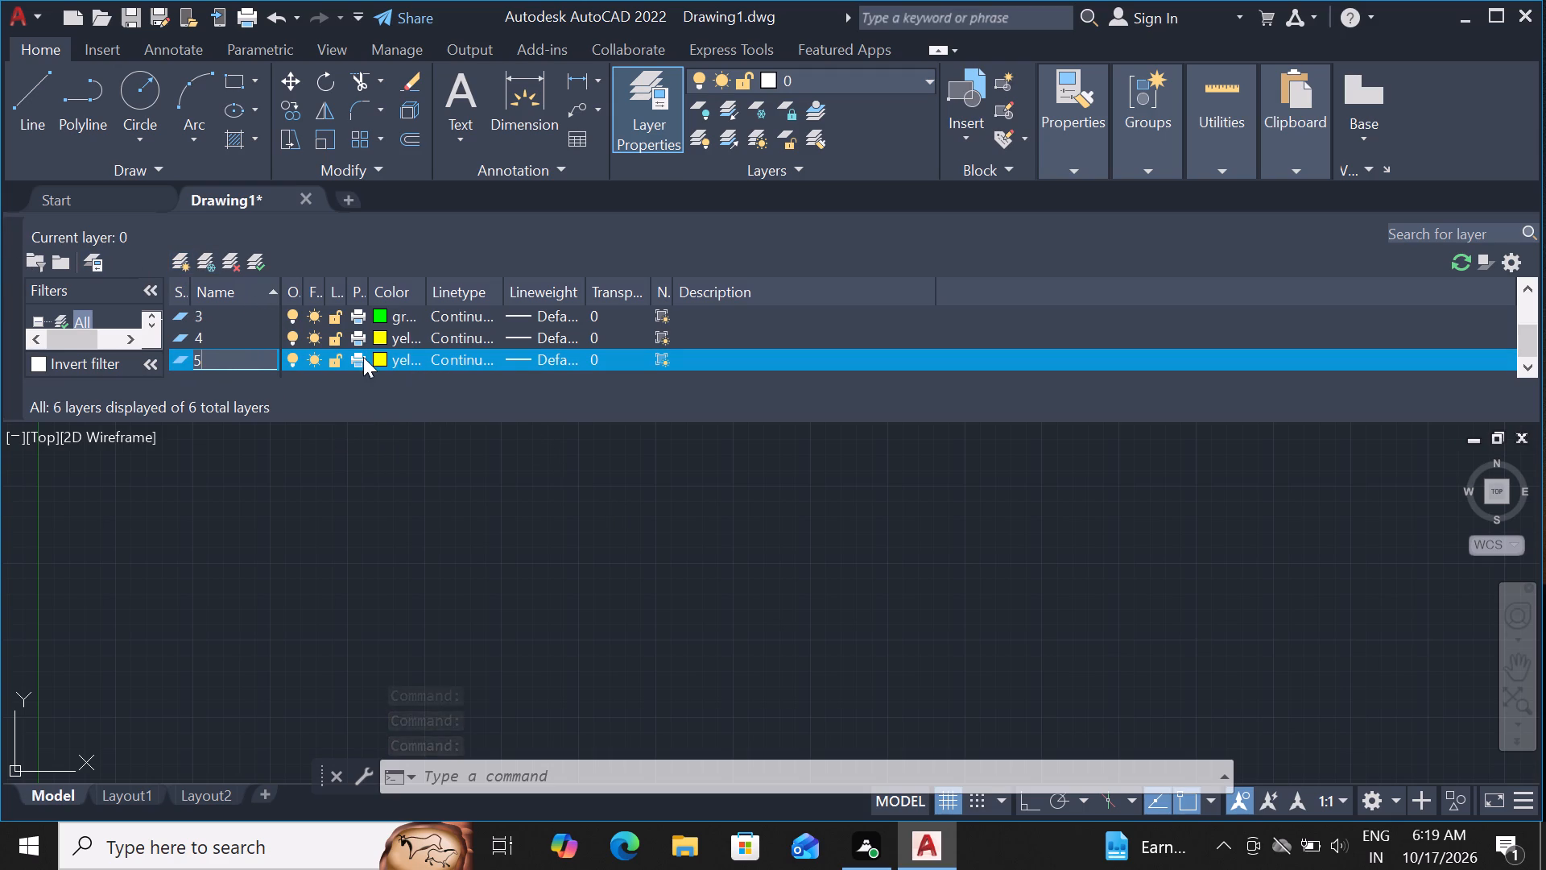
left_click(384, 352)
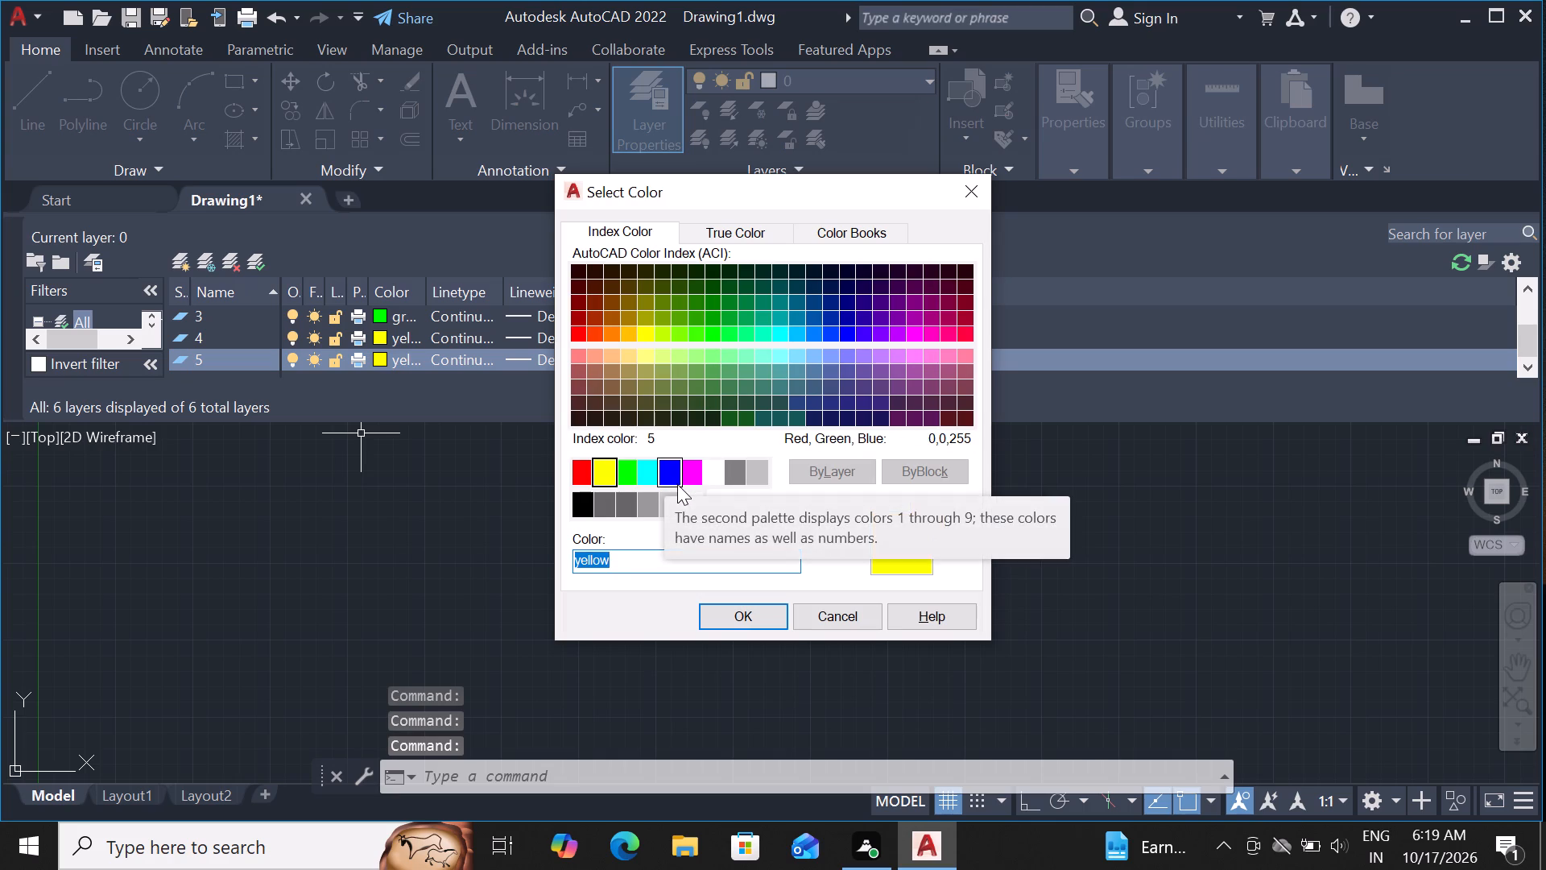
left_click(677, 483)
left_click(764, 615)
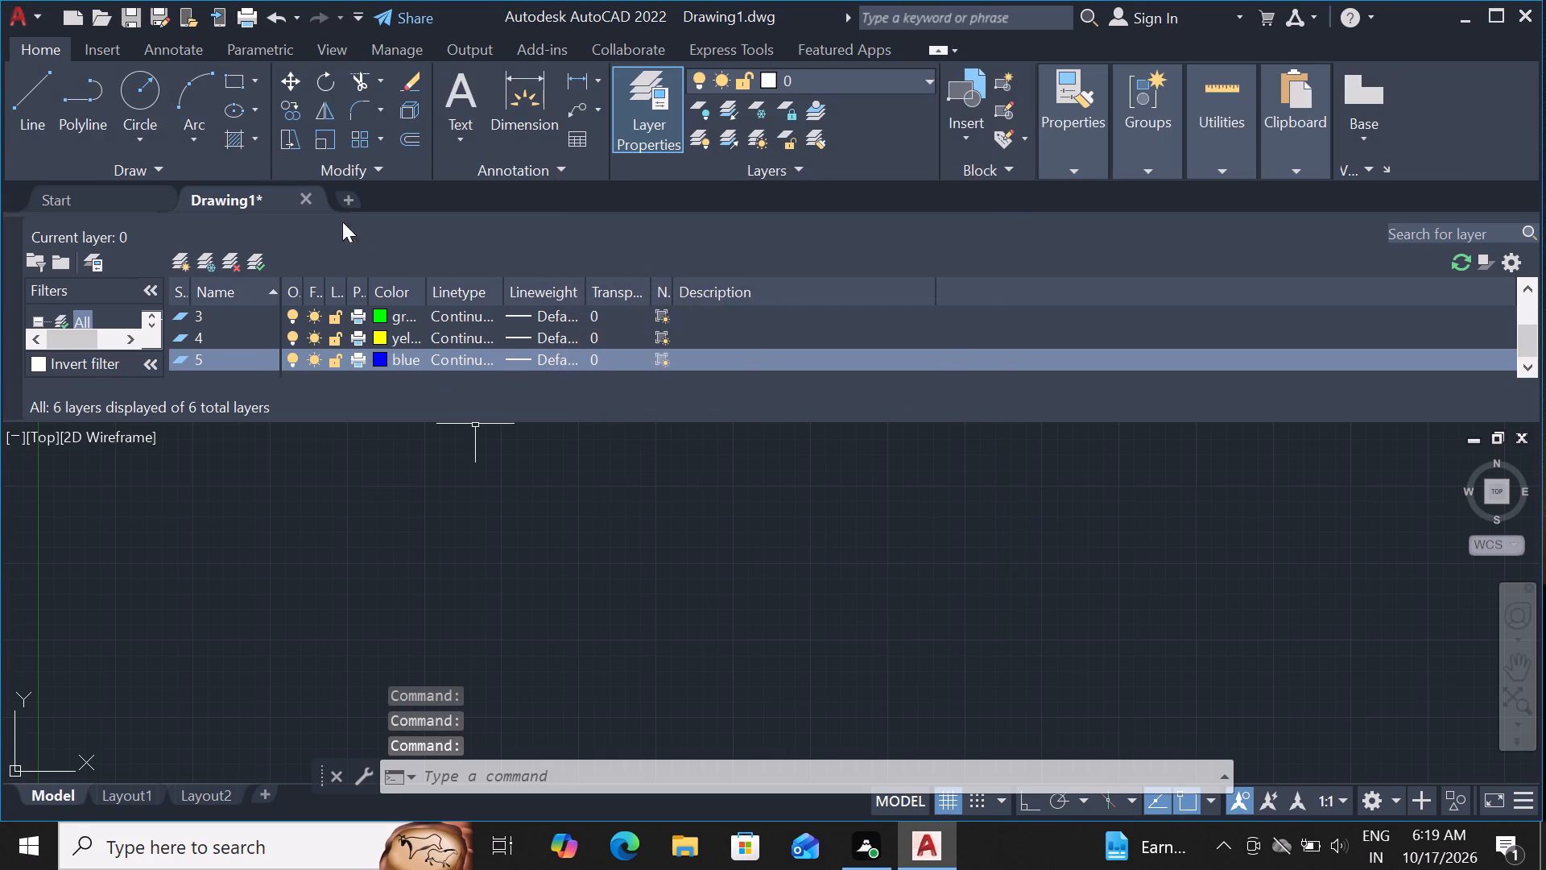
Create a new layer named 6 and set its color to magenta.
left_click(177, 268)
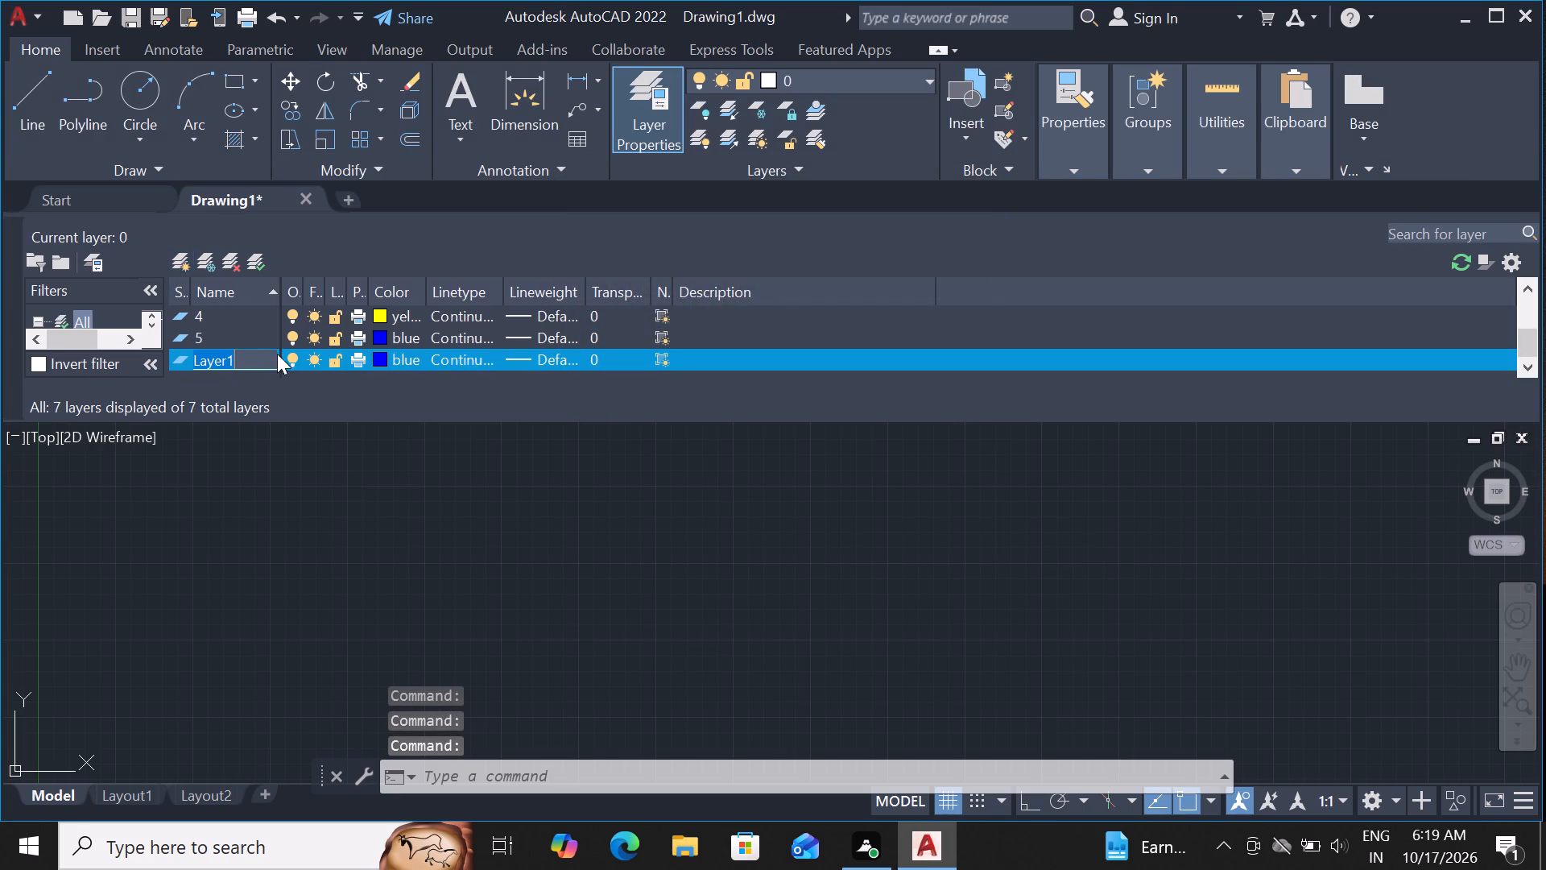
left_click(183, 263)
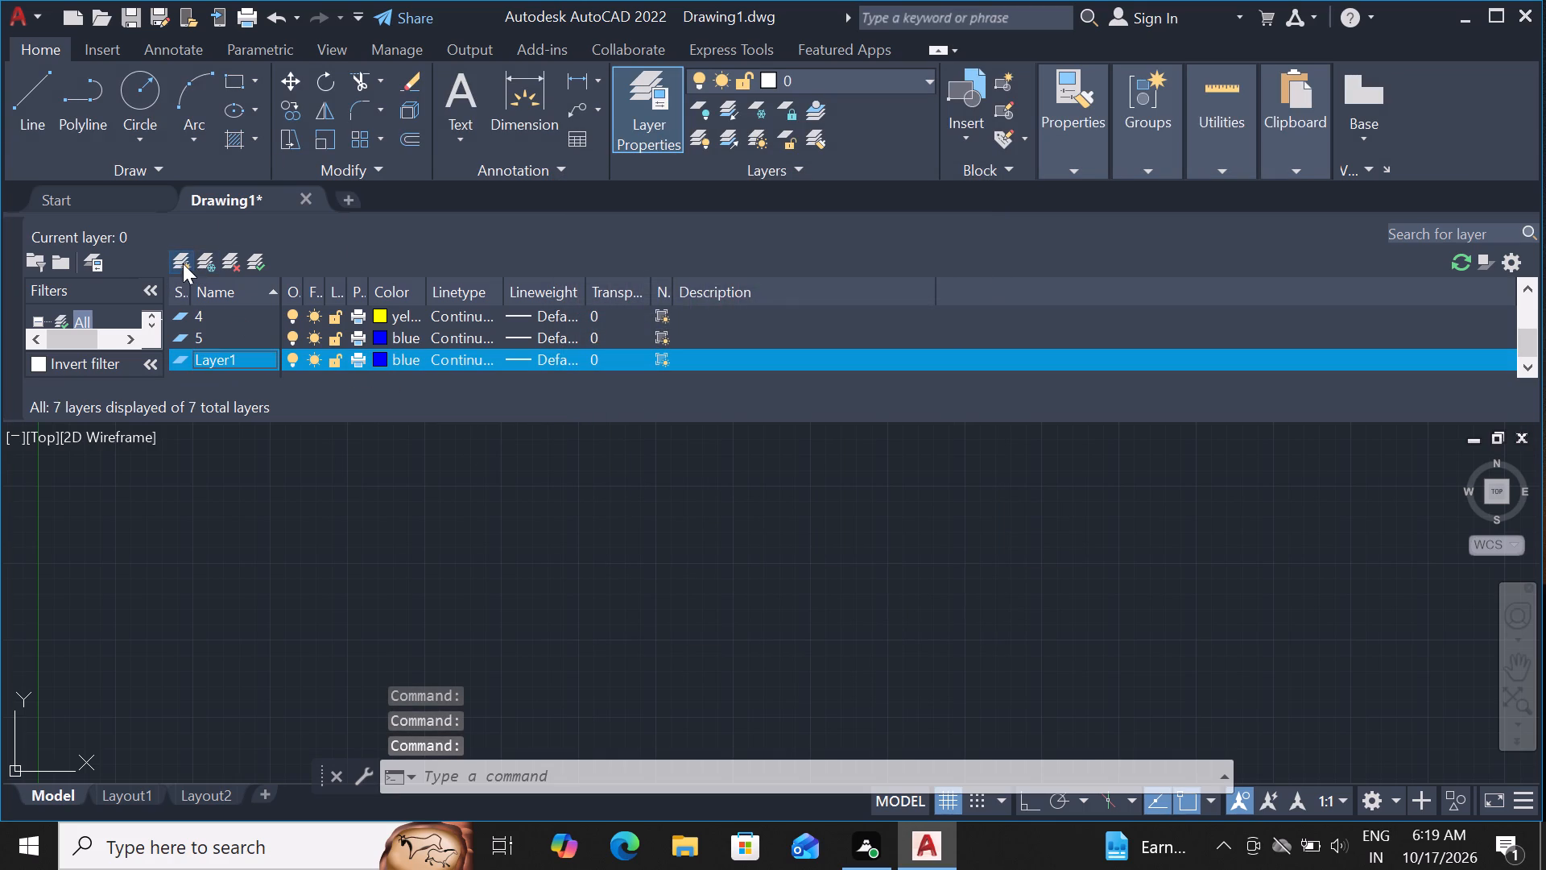
key("BackSpace")
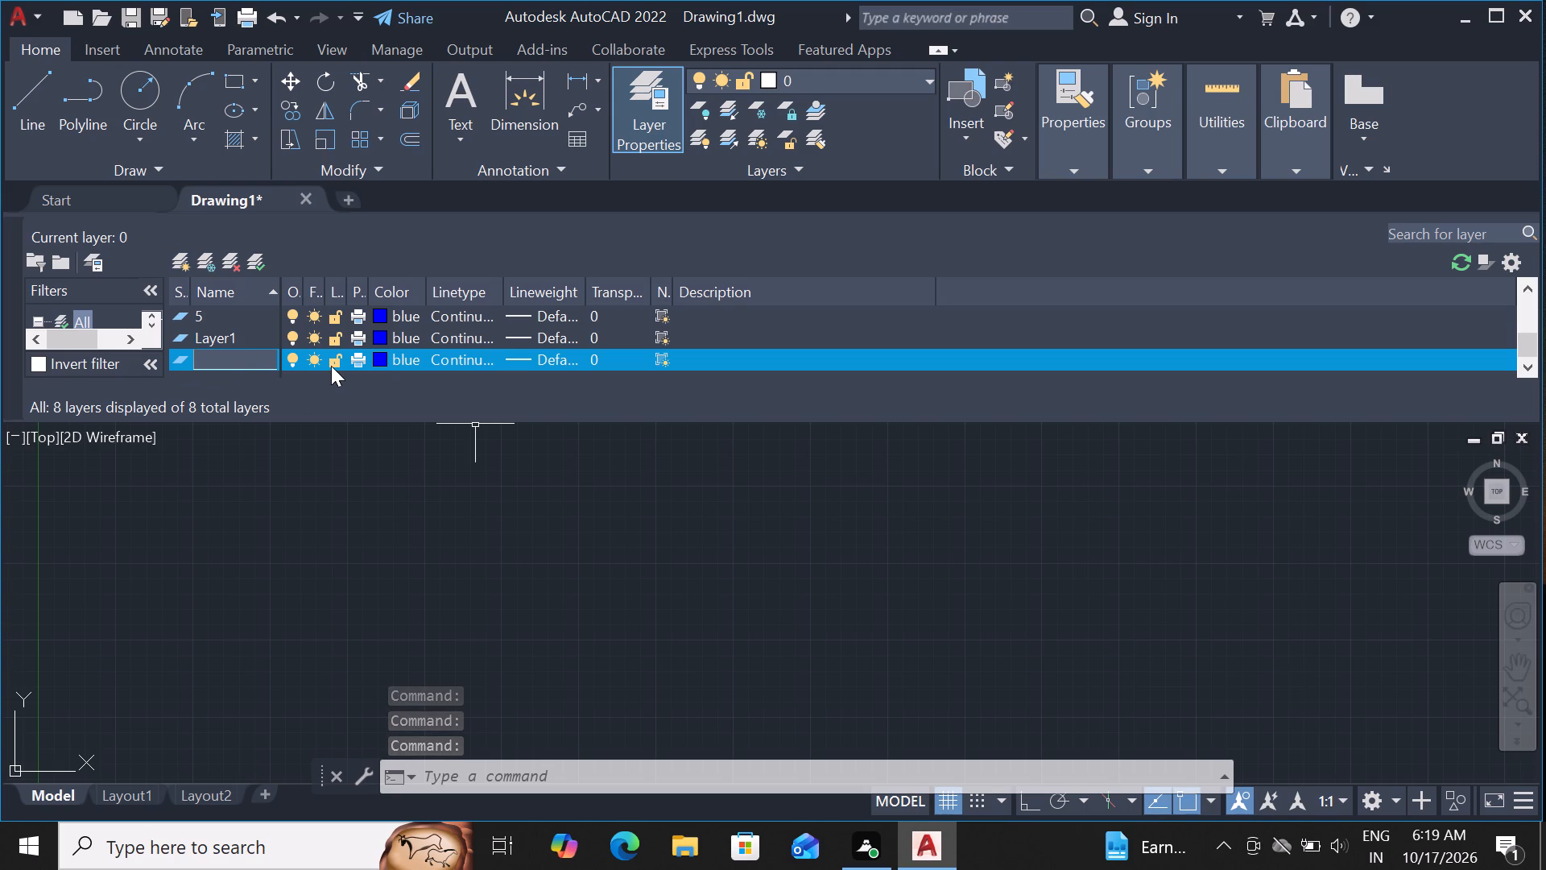
key("6")
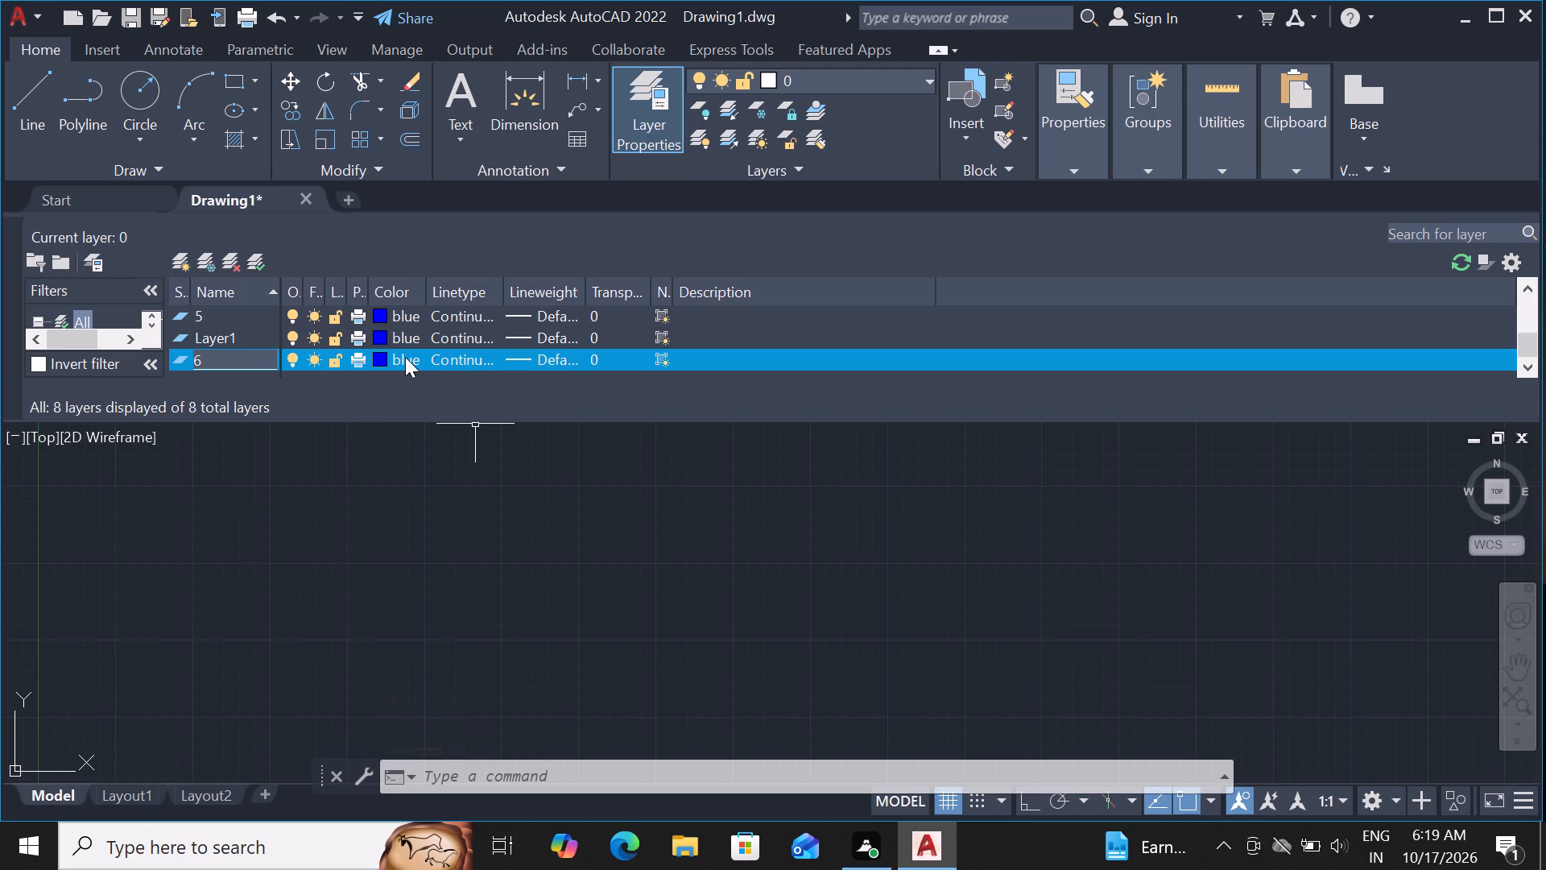
left_click(376, 359)
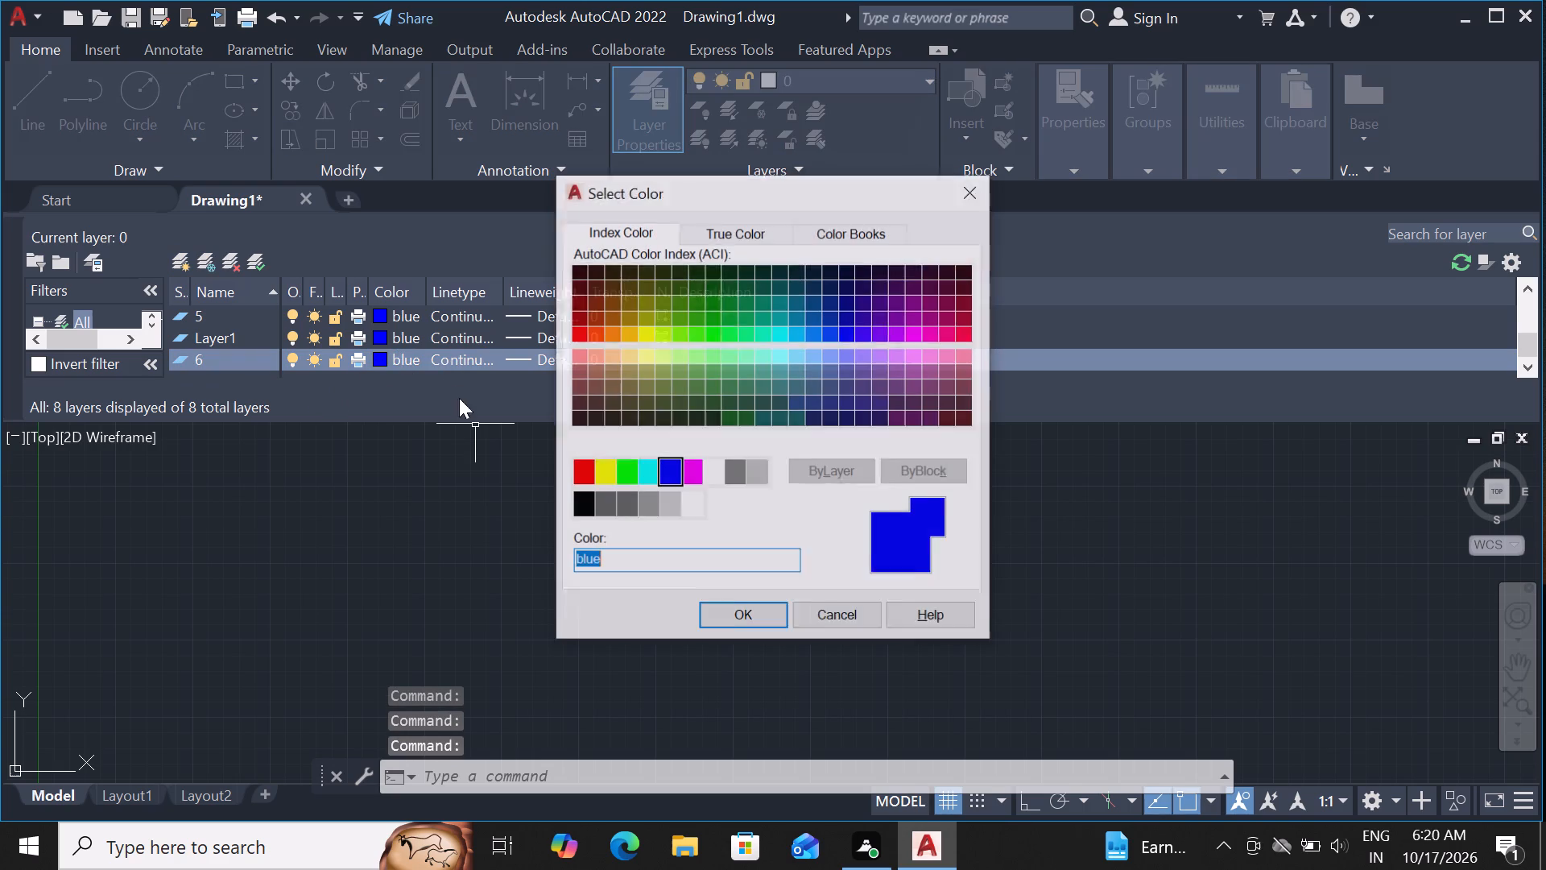
left_click(688, 478)
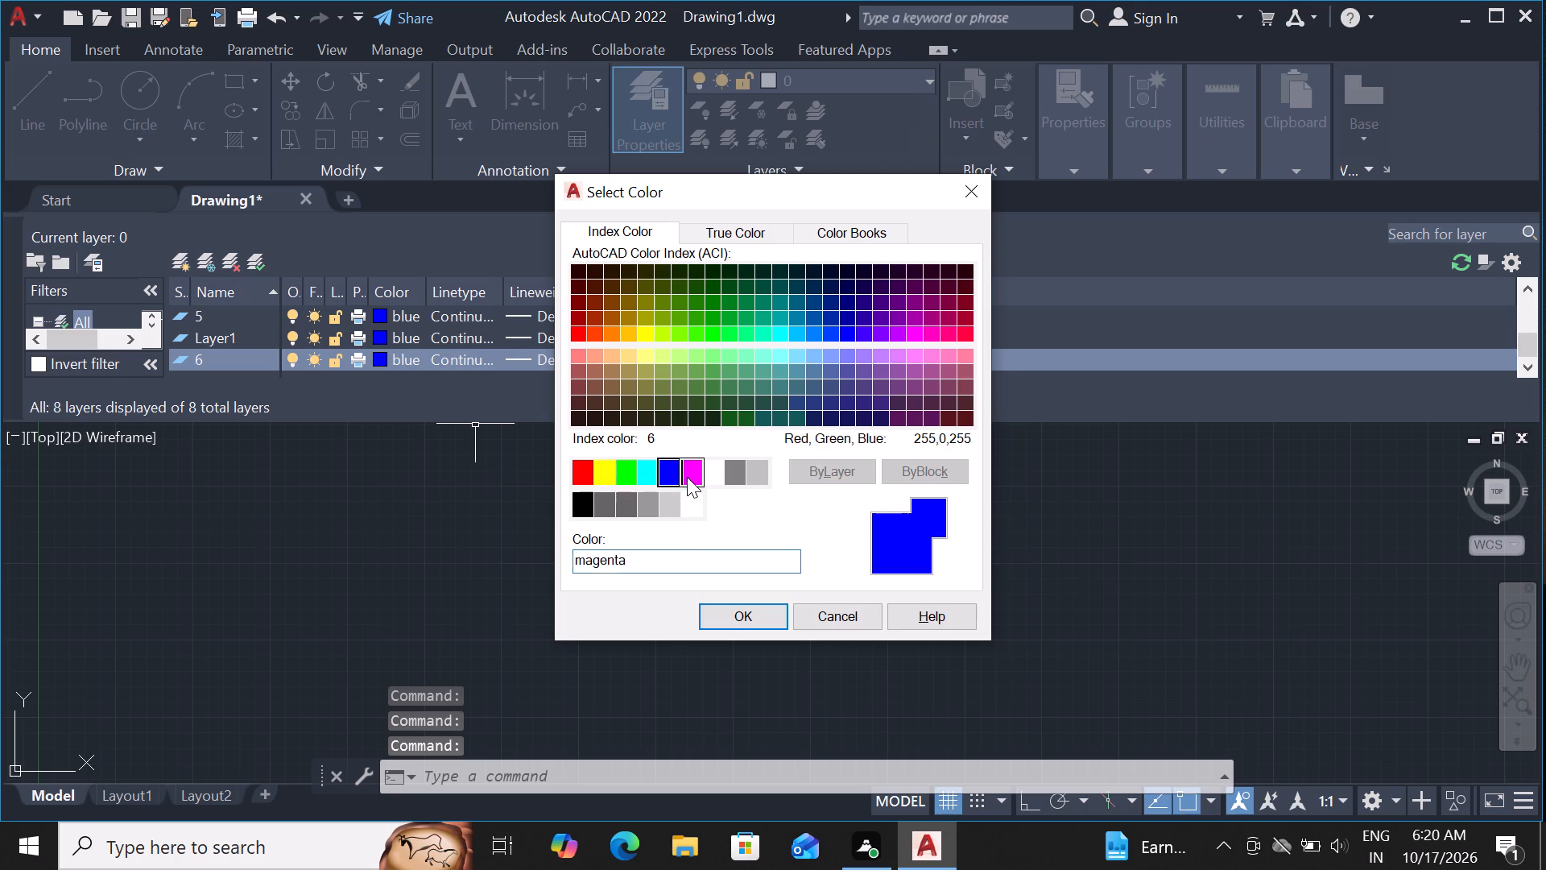
left_click(755, 619)
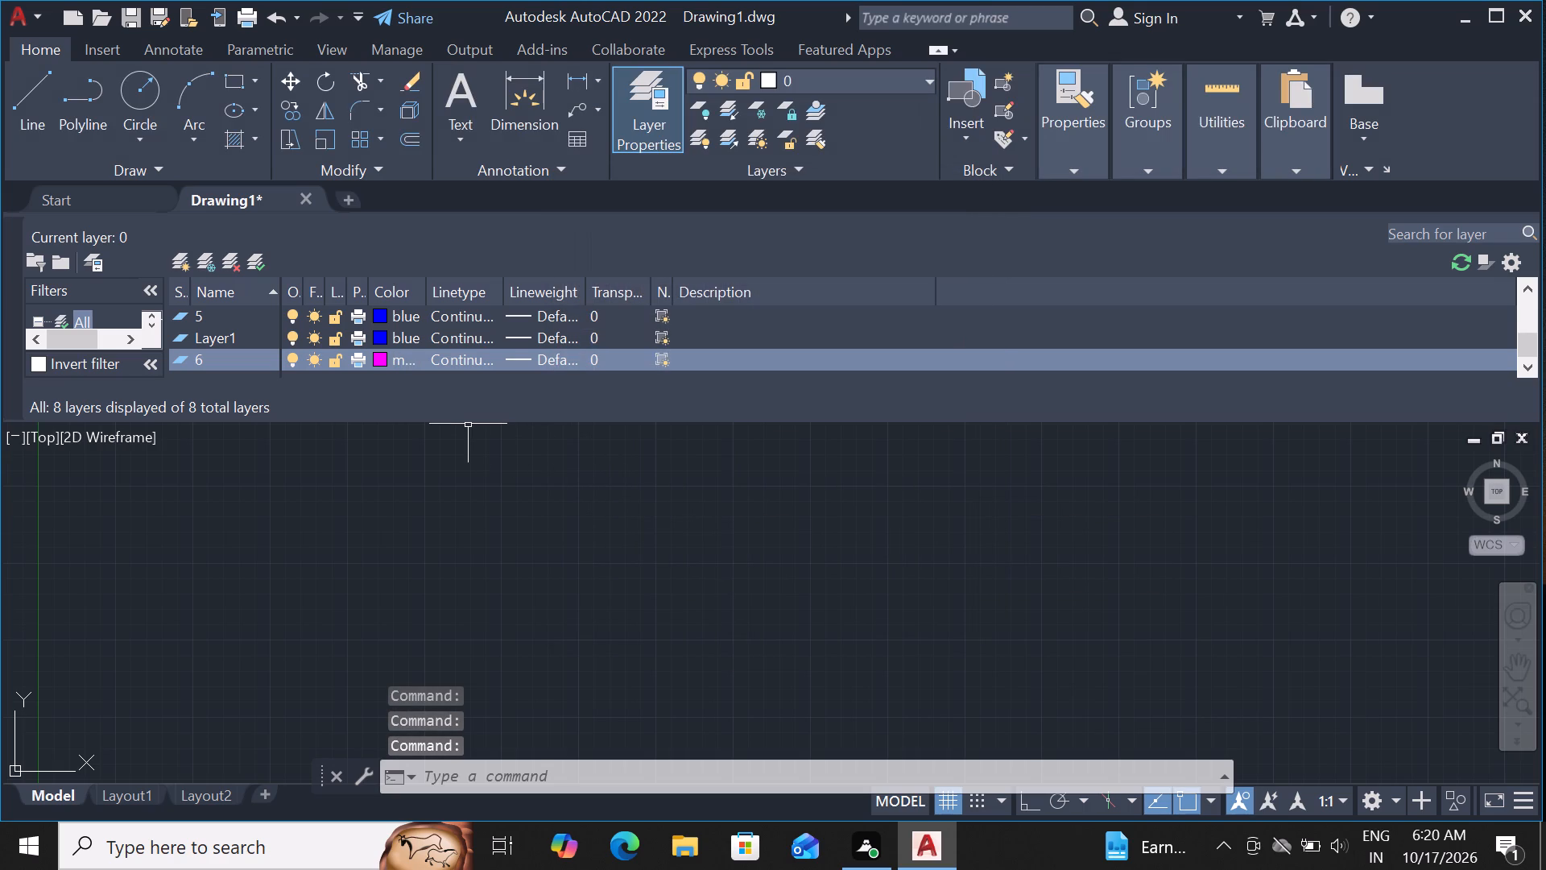
Make layer 6 the current layer and close the layer properties.
scroll(428, 411, "up", 2)
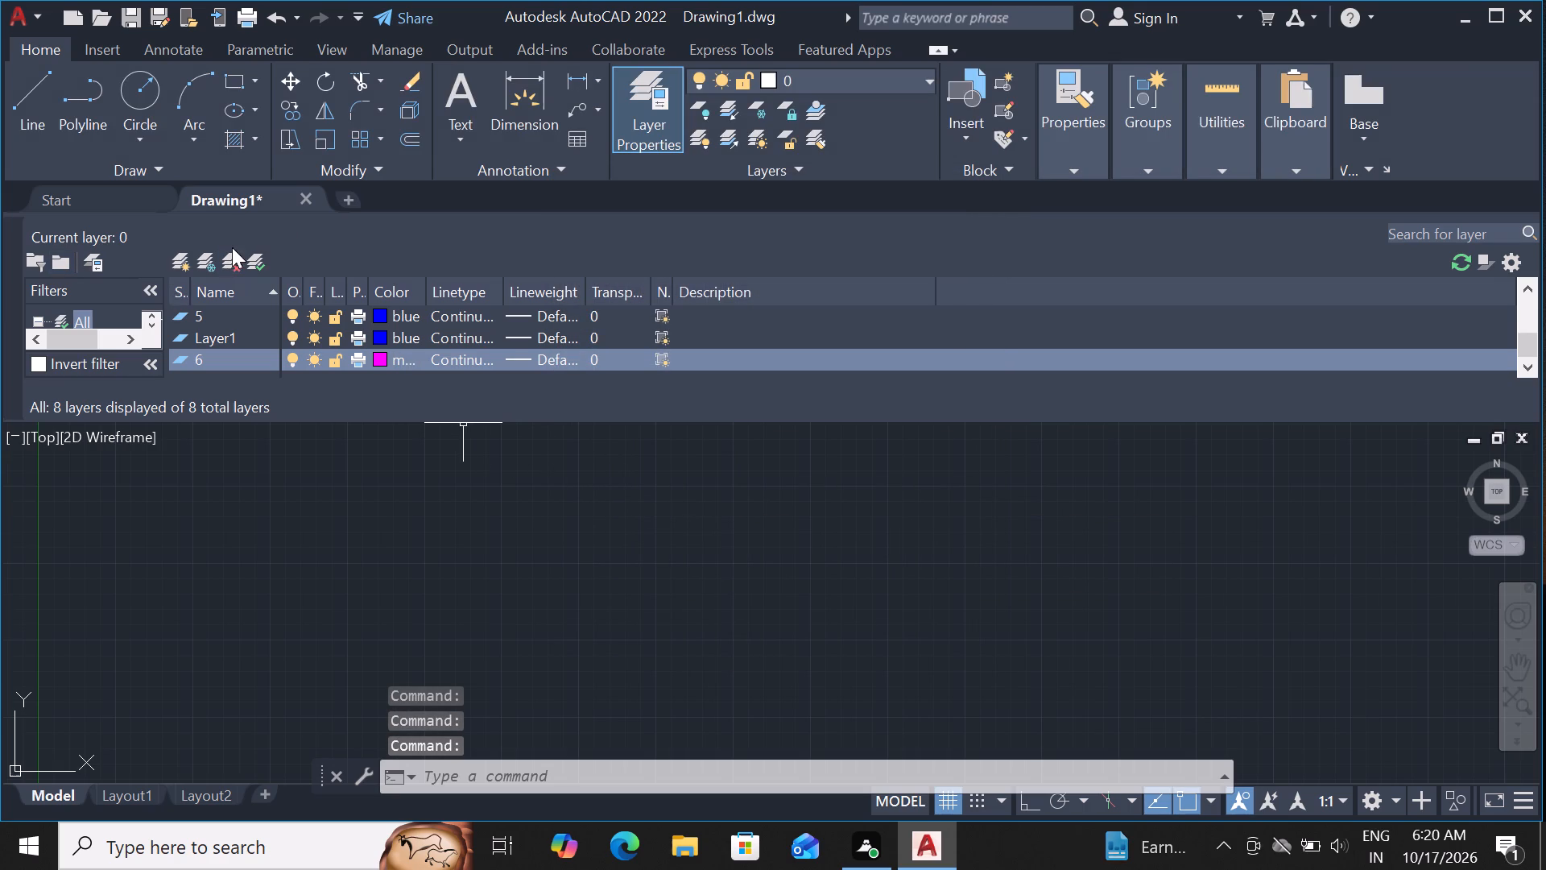
left_click(254, 255)
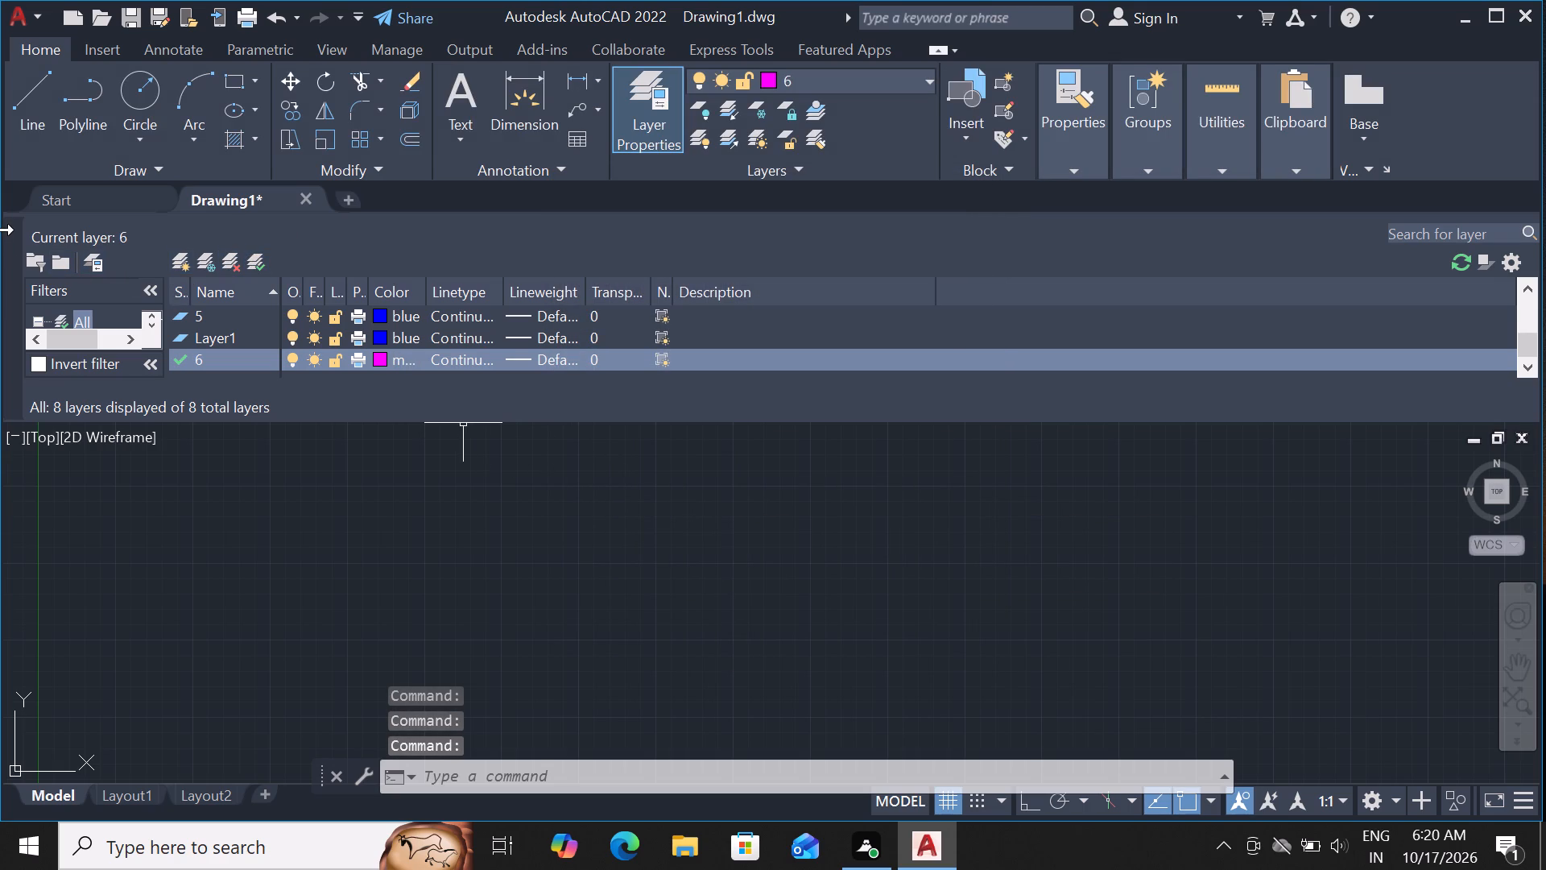
left_click(11, 231)
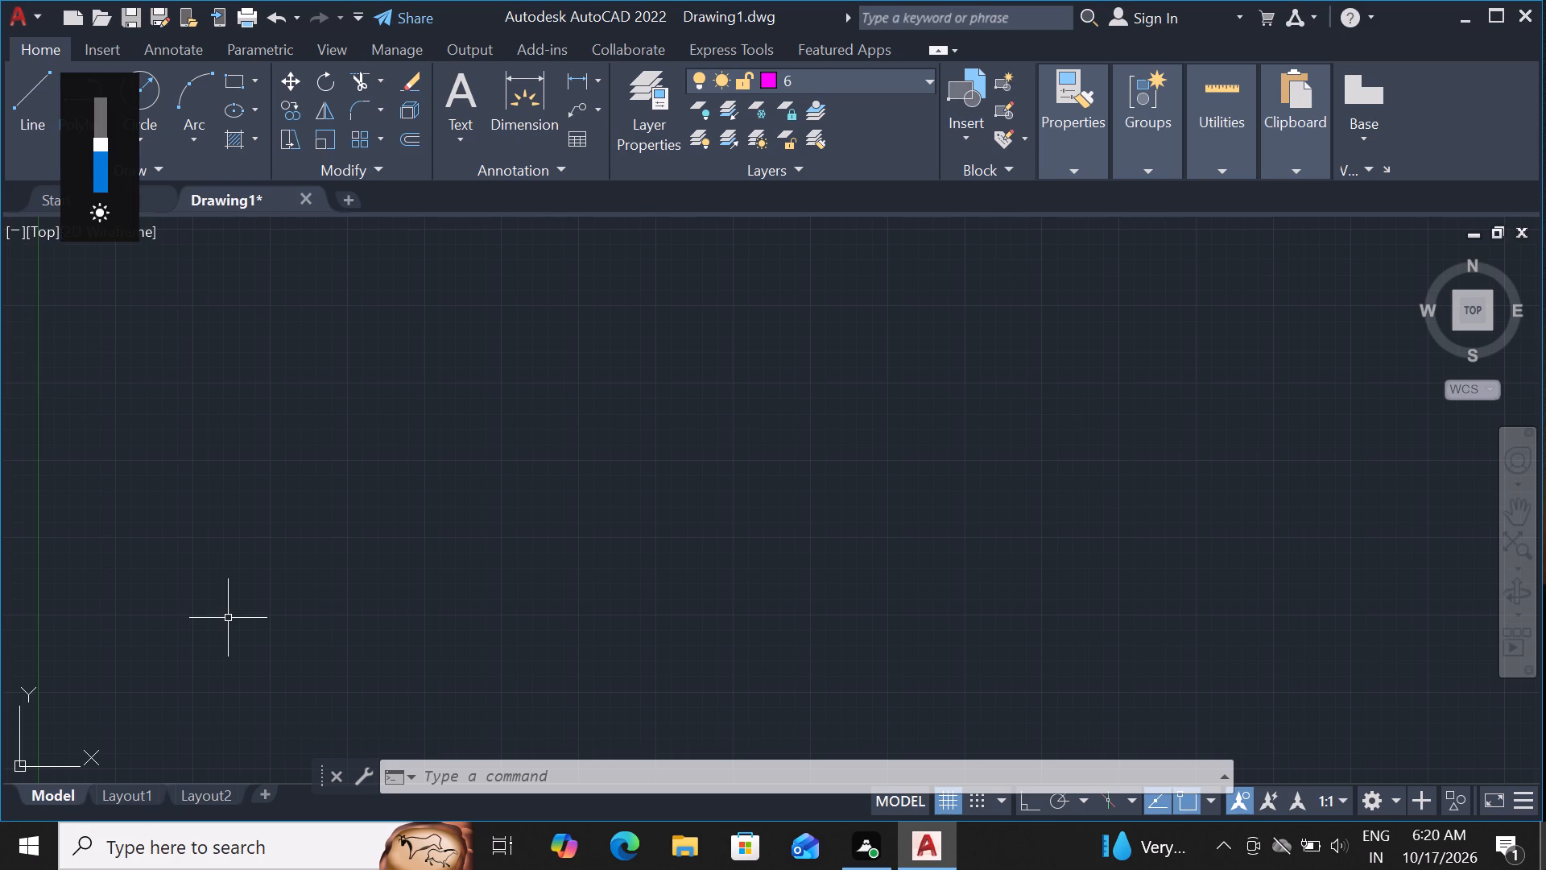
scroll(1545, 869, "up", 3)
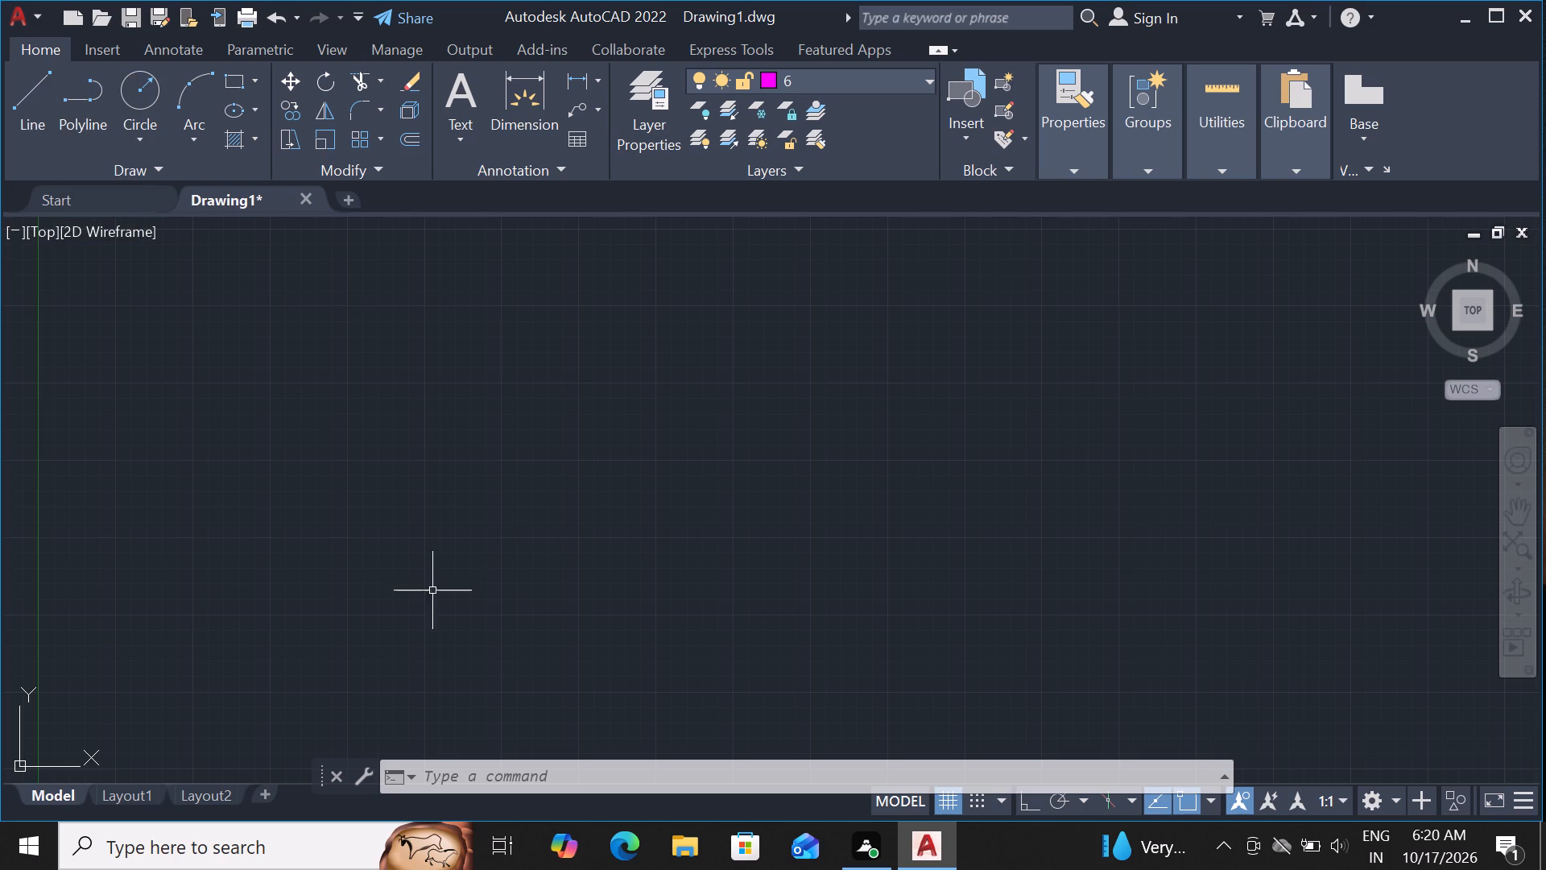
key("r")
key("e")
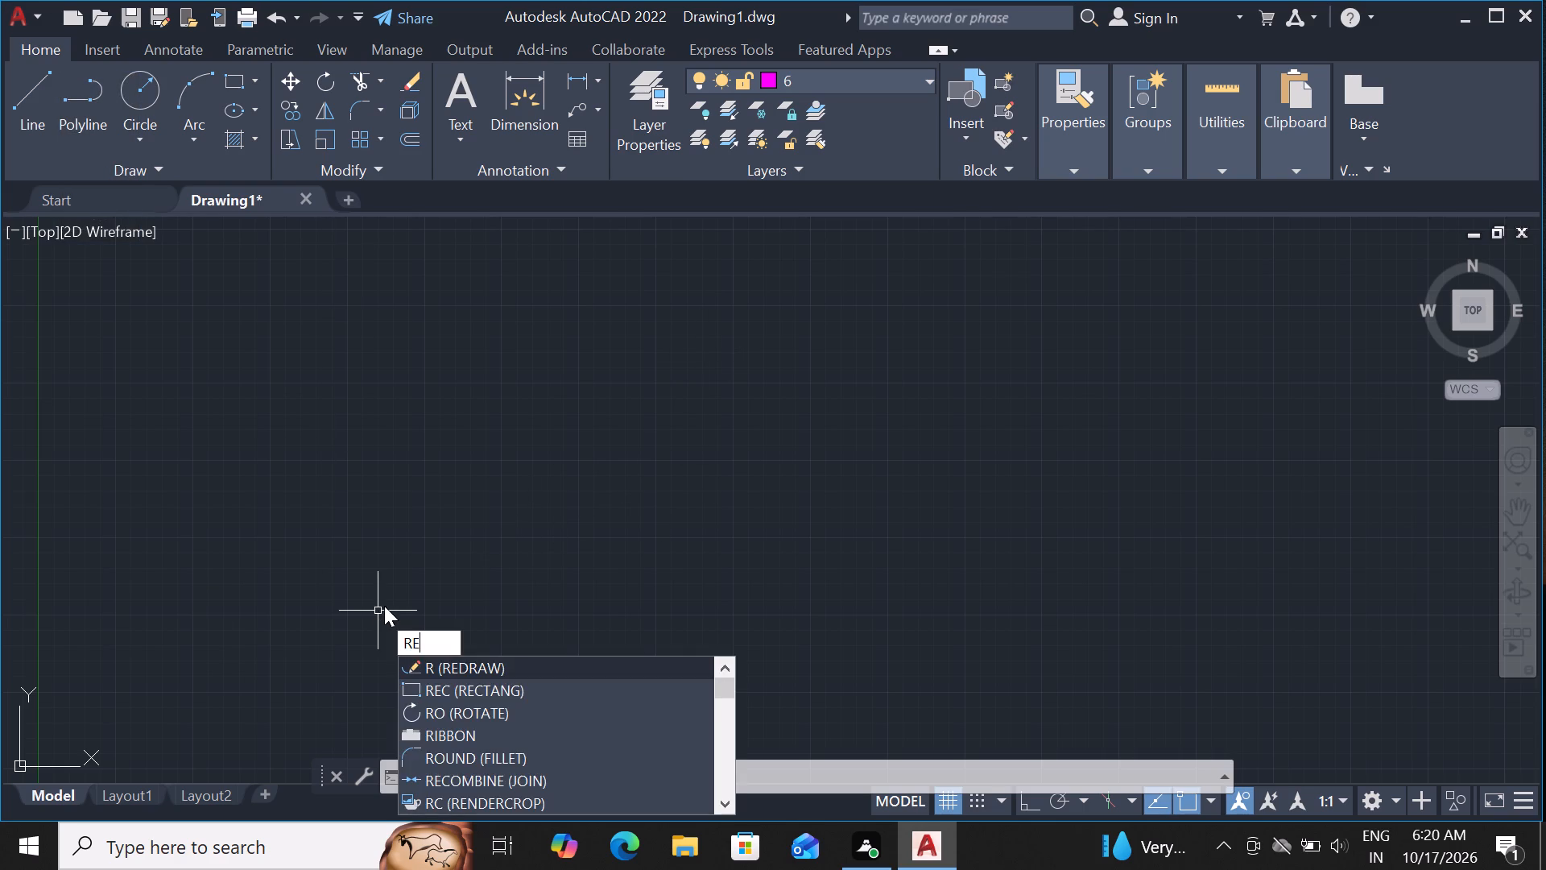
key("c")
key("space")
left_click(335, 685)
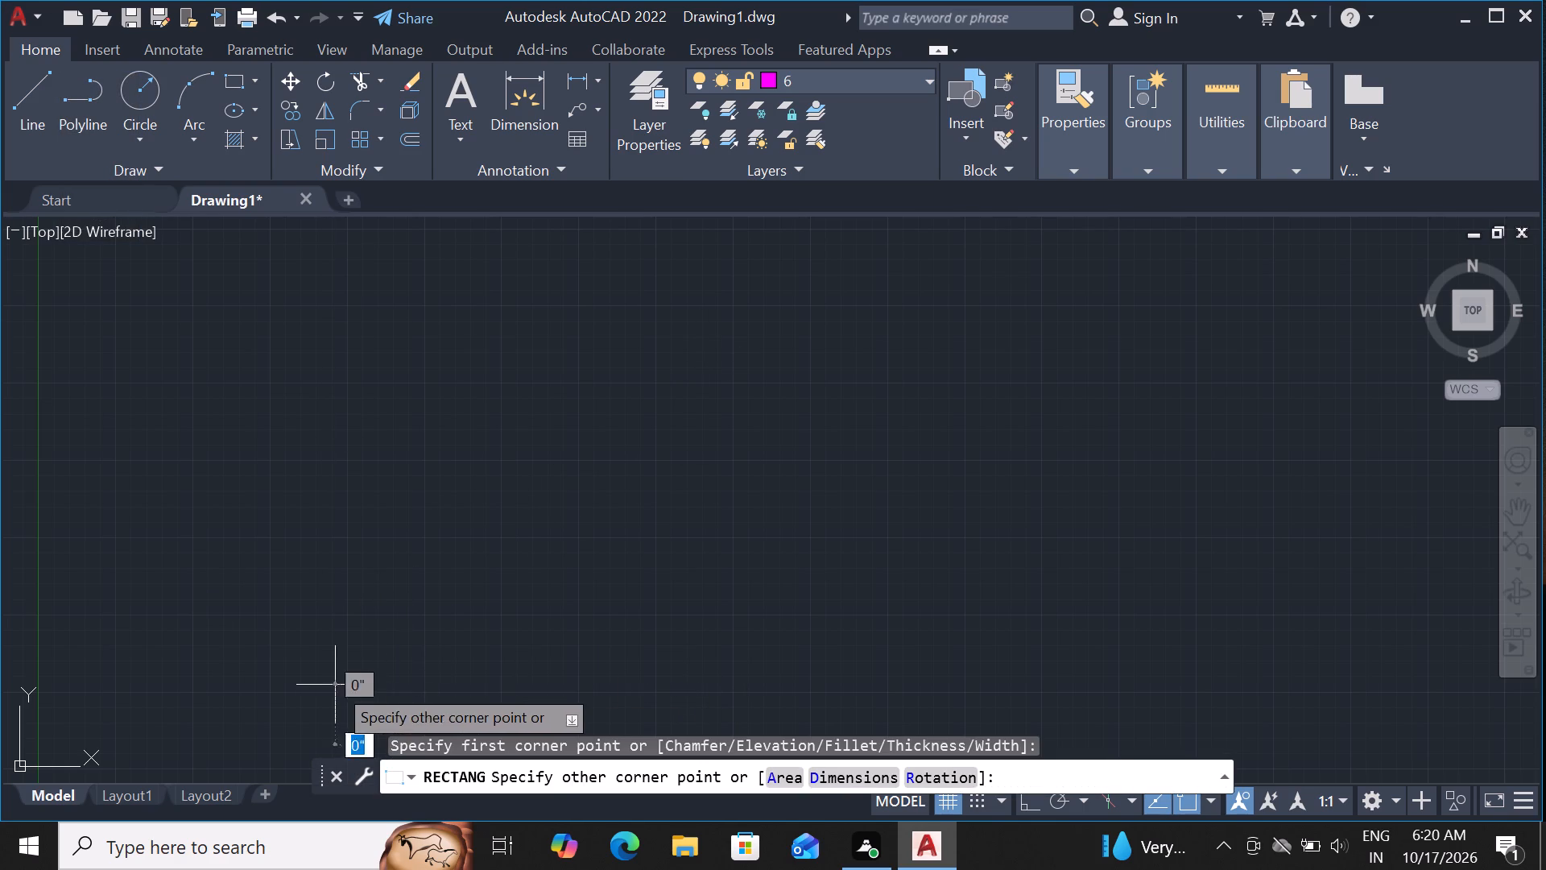
Turn on Ortho mode and abandon the started rectangle.
key("F8")
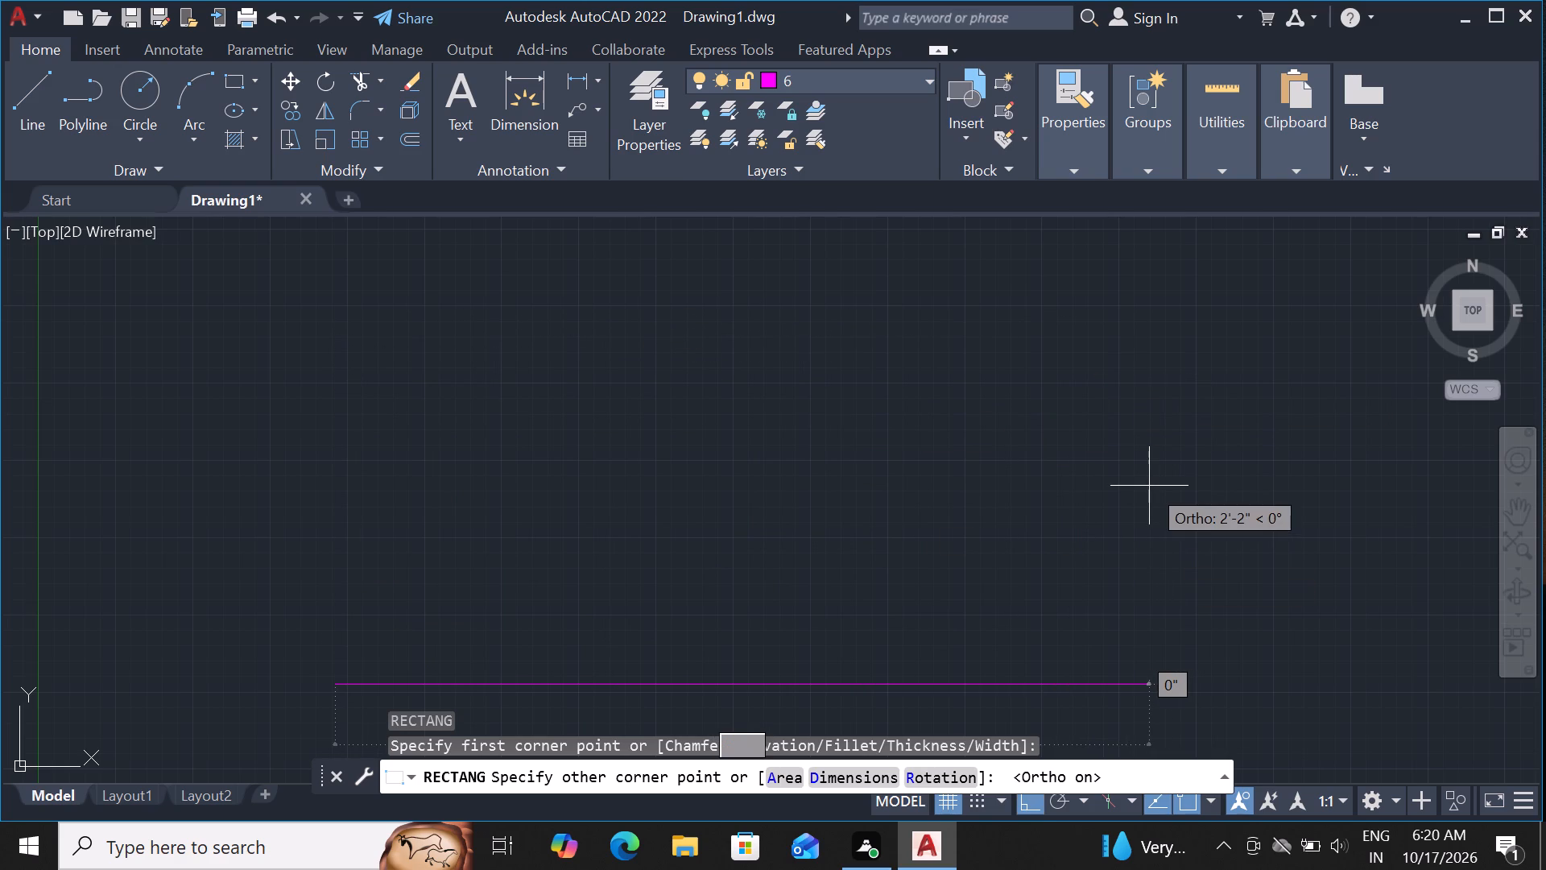
key("Escape")
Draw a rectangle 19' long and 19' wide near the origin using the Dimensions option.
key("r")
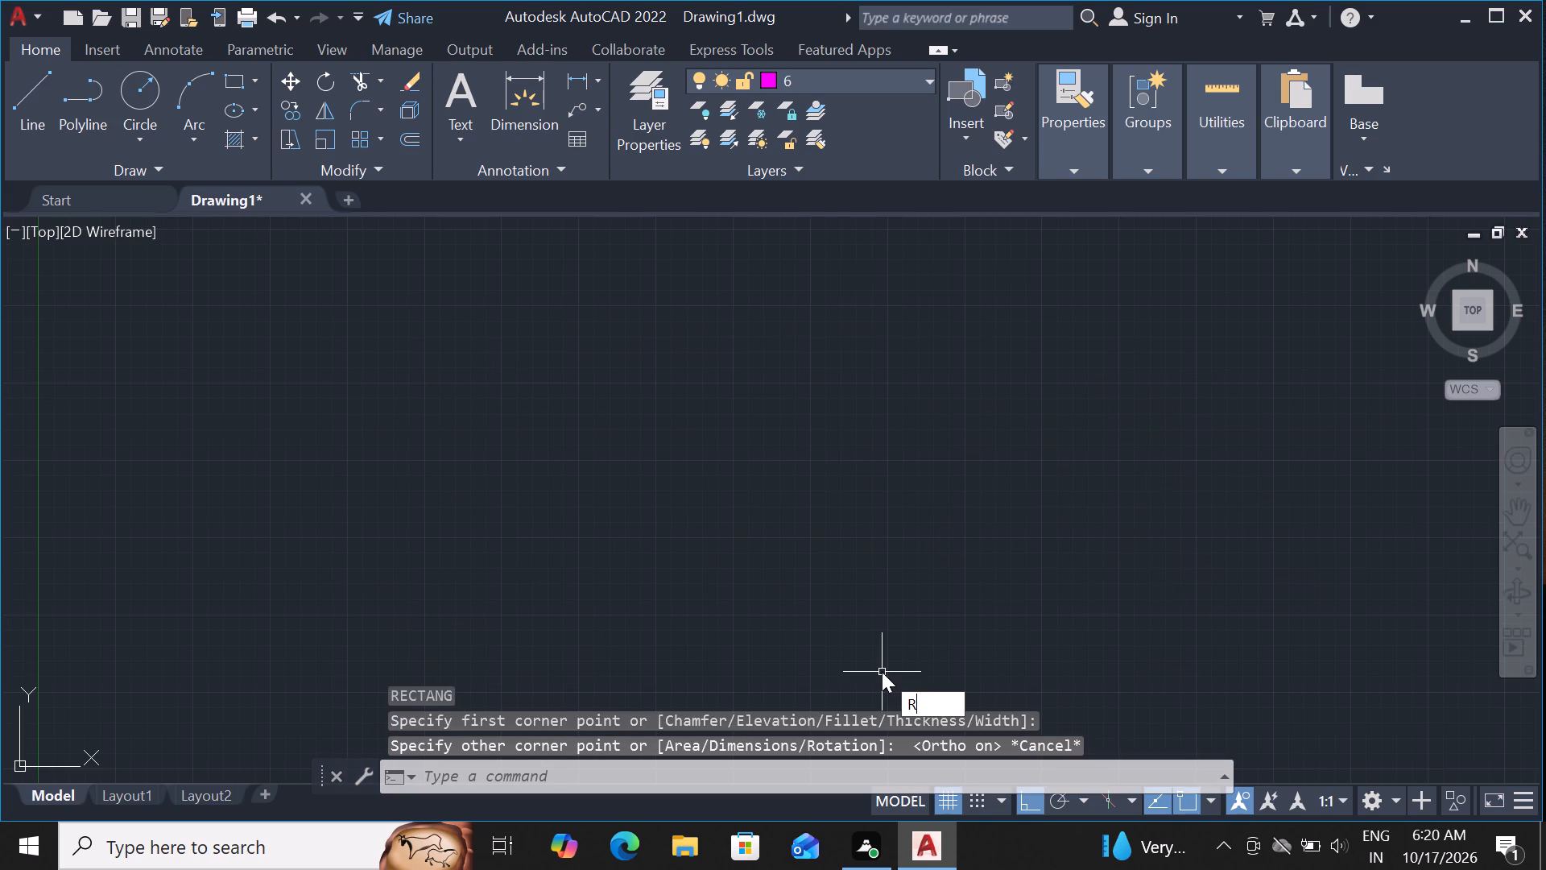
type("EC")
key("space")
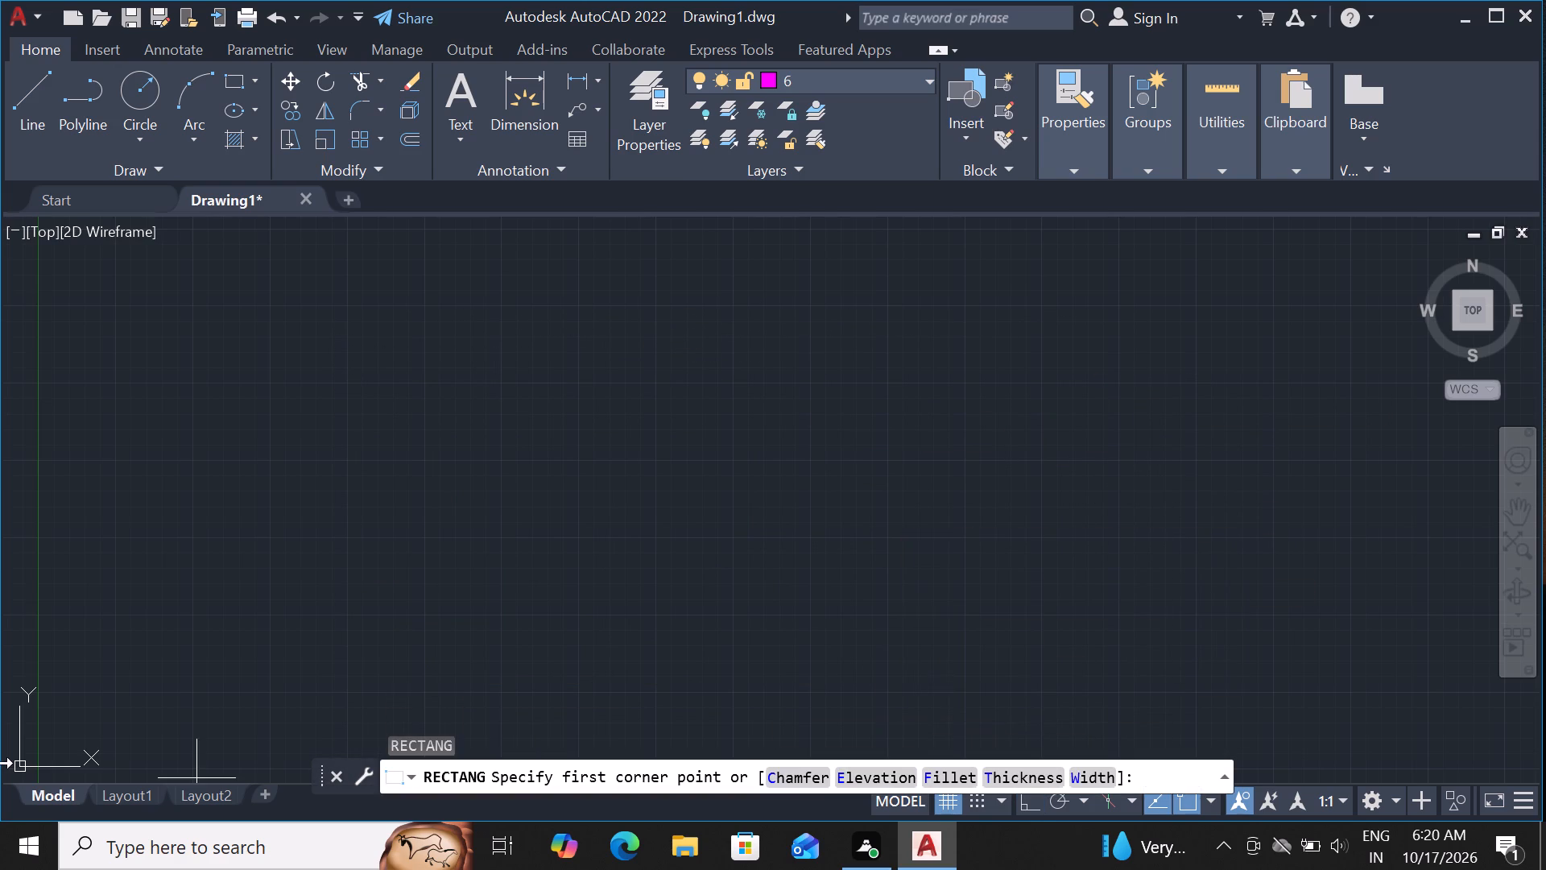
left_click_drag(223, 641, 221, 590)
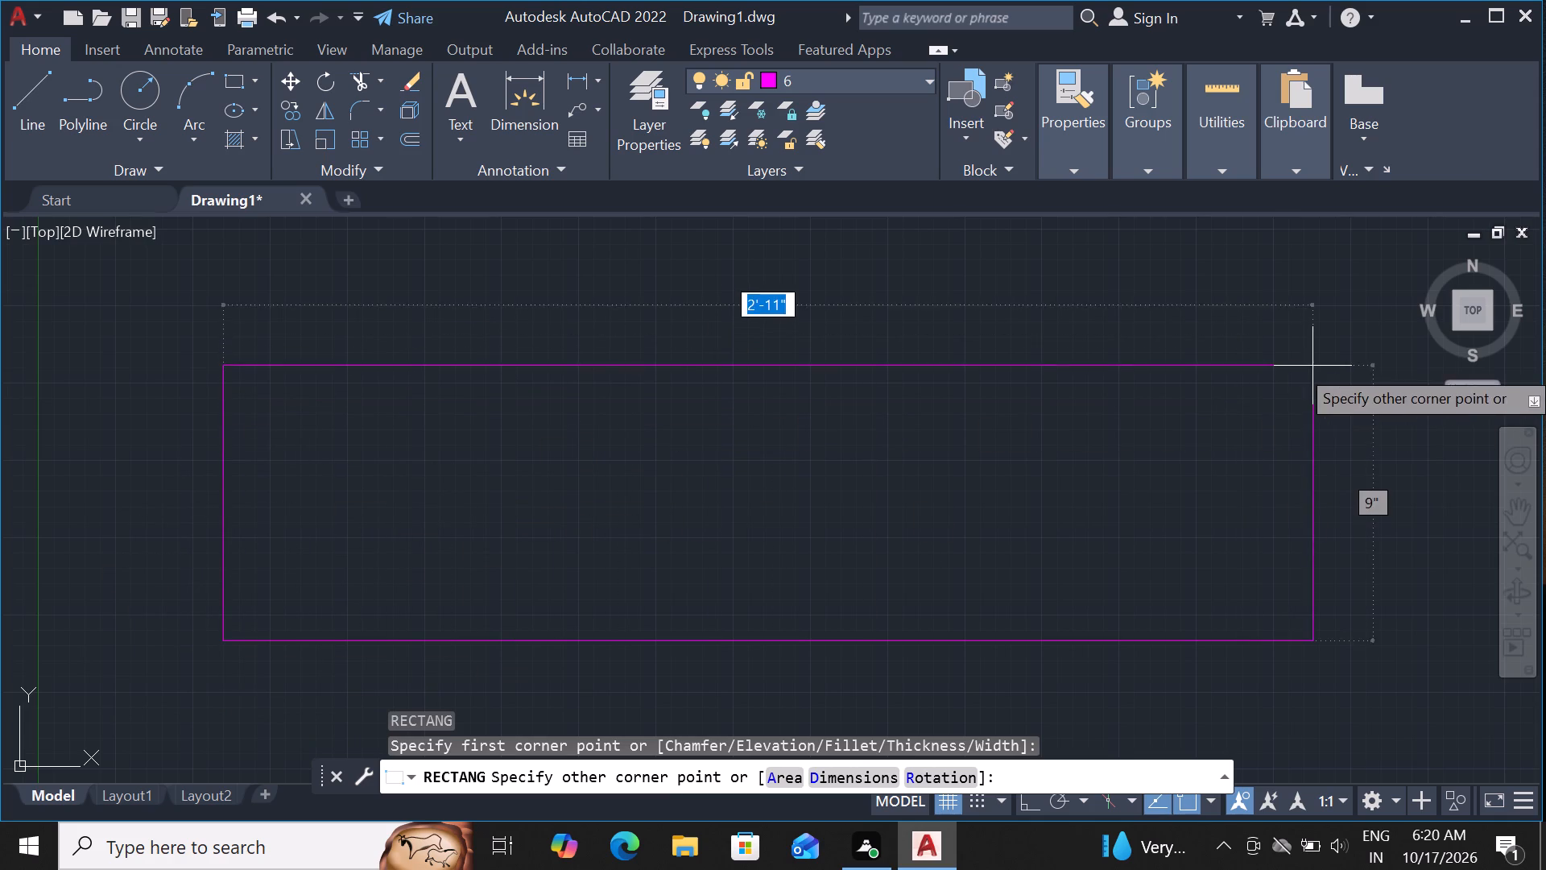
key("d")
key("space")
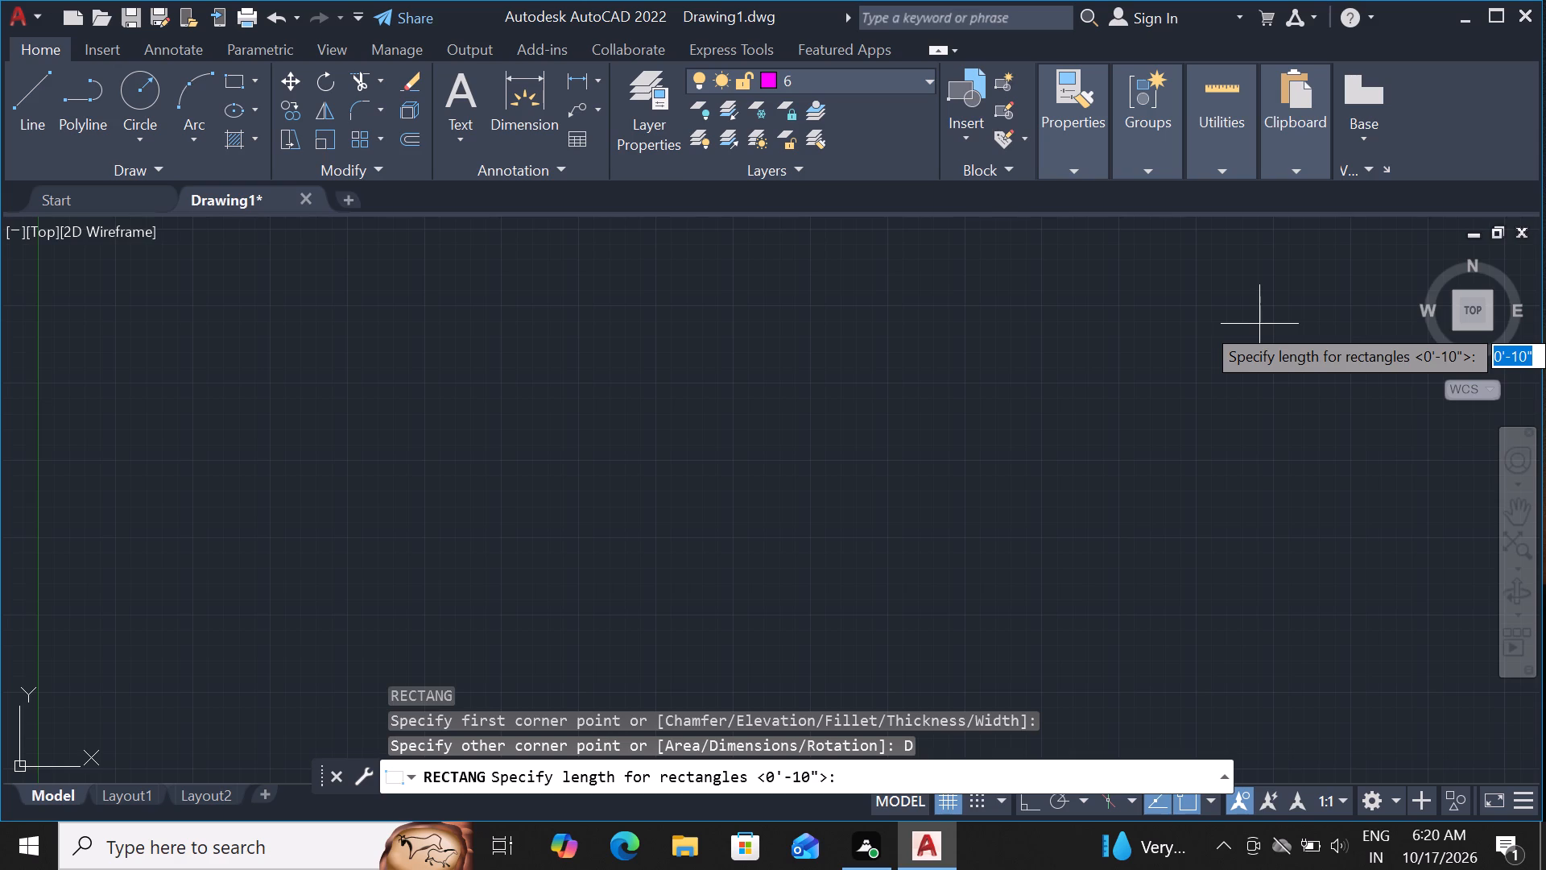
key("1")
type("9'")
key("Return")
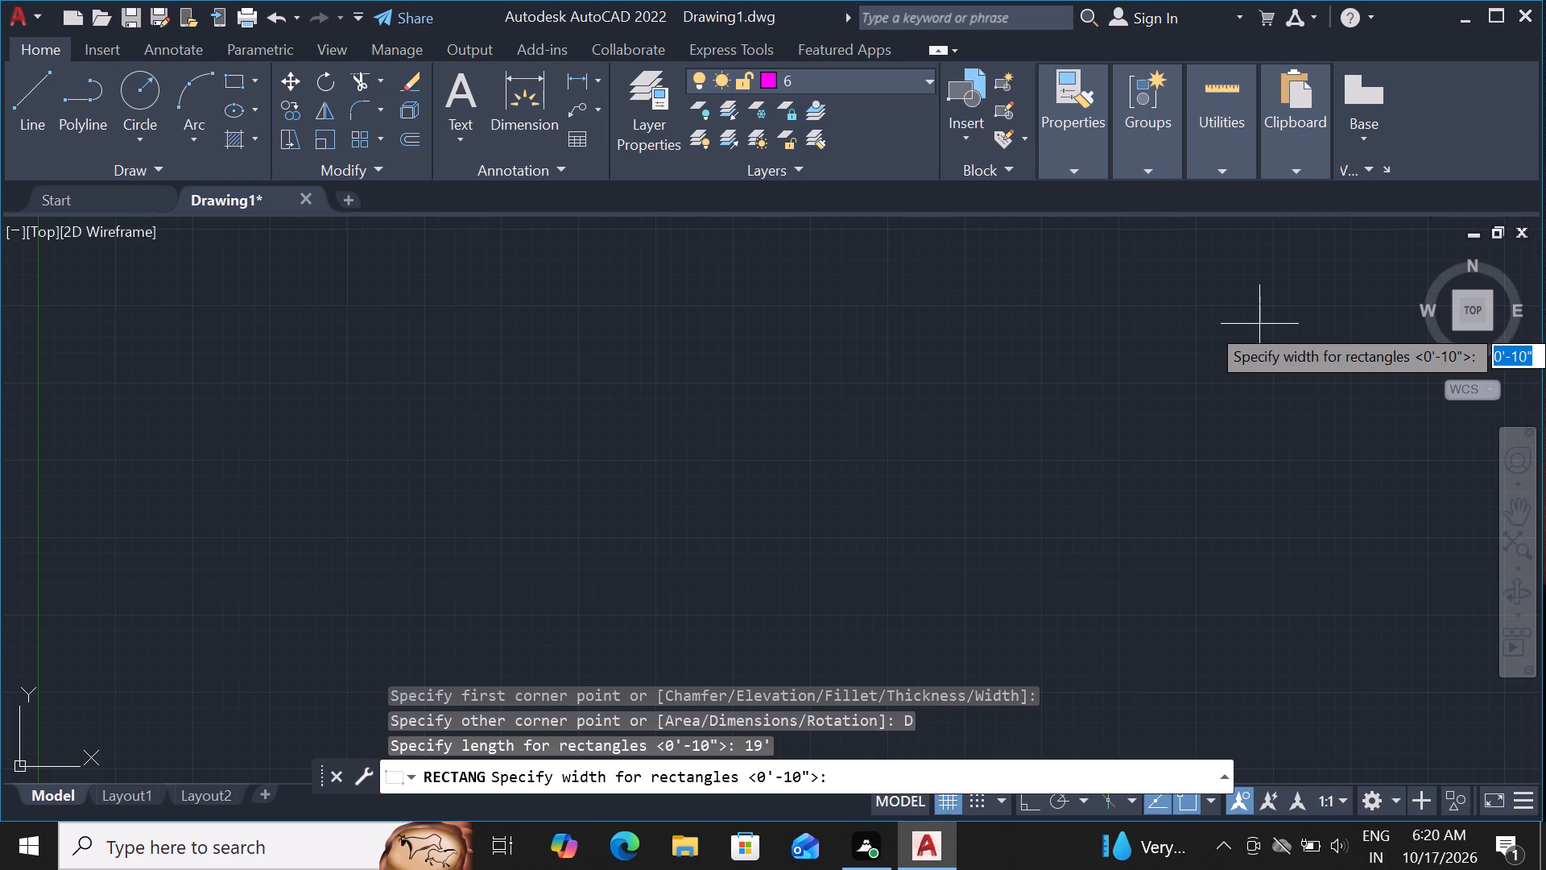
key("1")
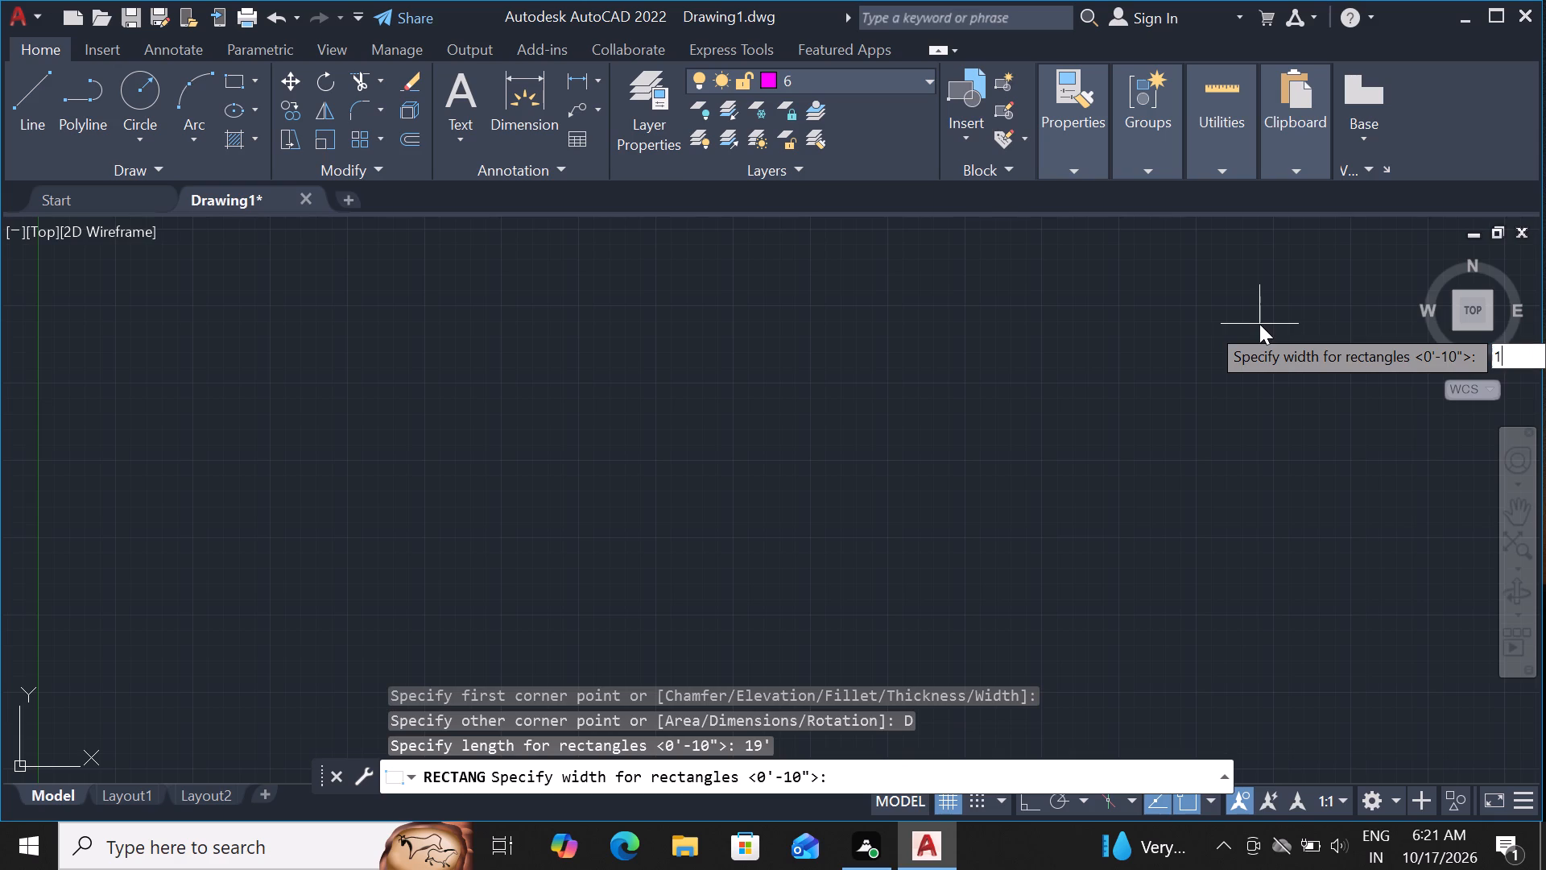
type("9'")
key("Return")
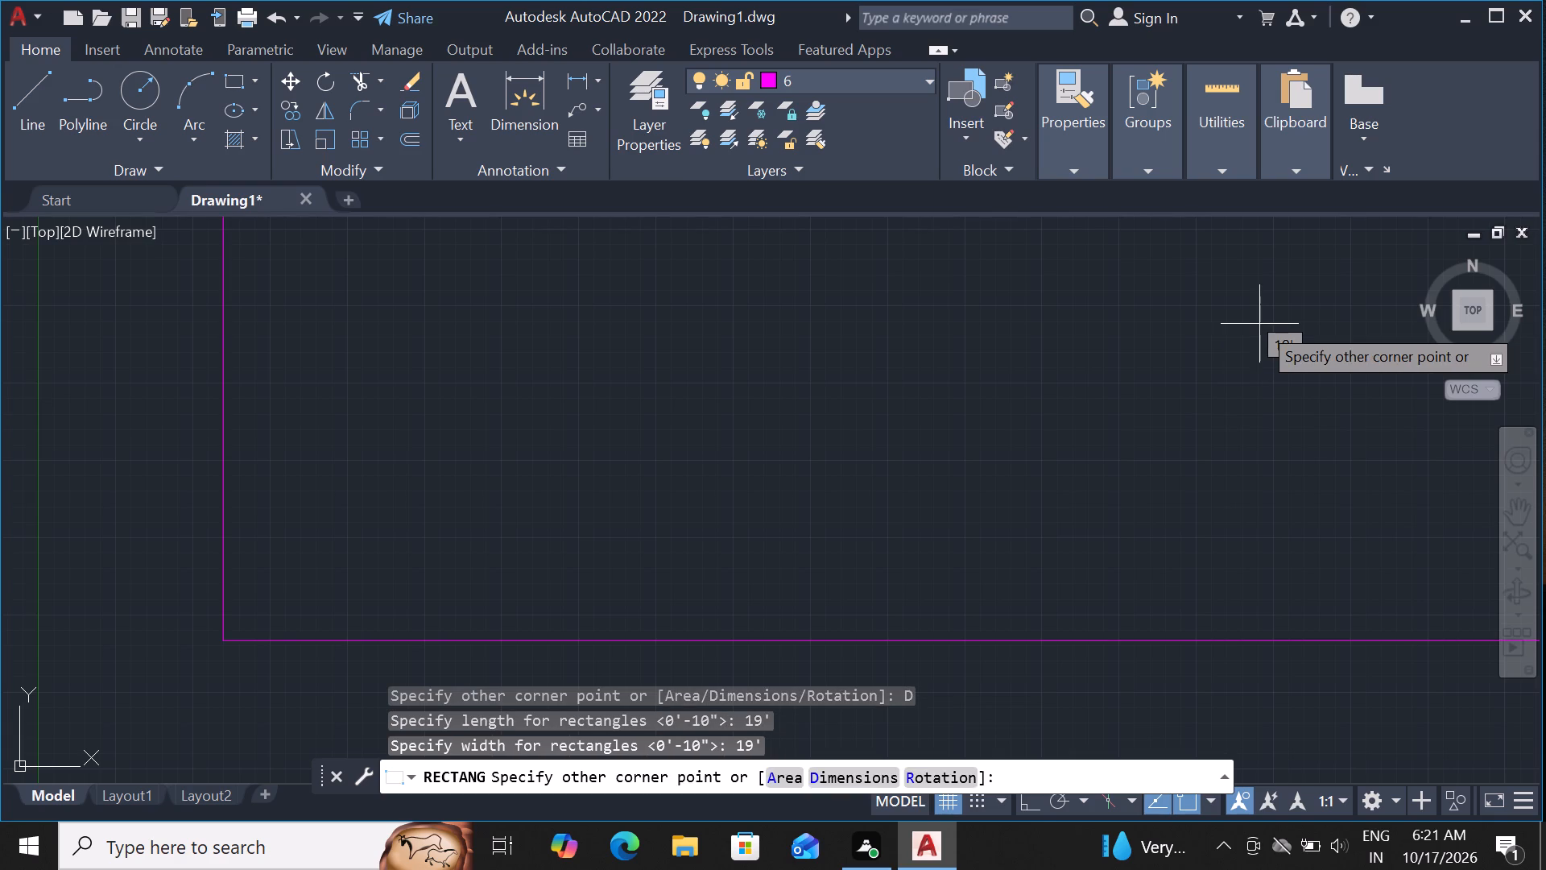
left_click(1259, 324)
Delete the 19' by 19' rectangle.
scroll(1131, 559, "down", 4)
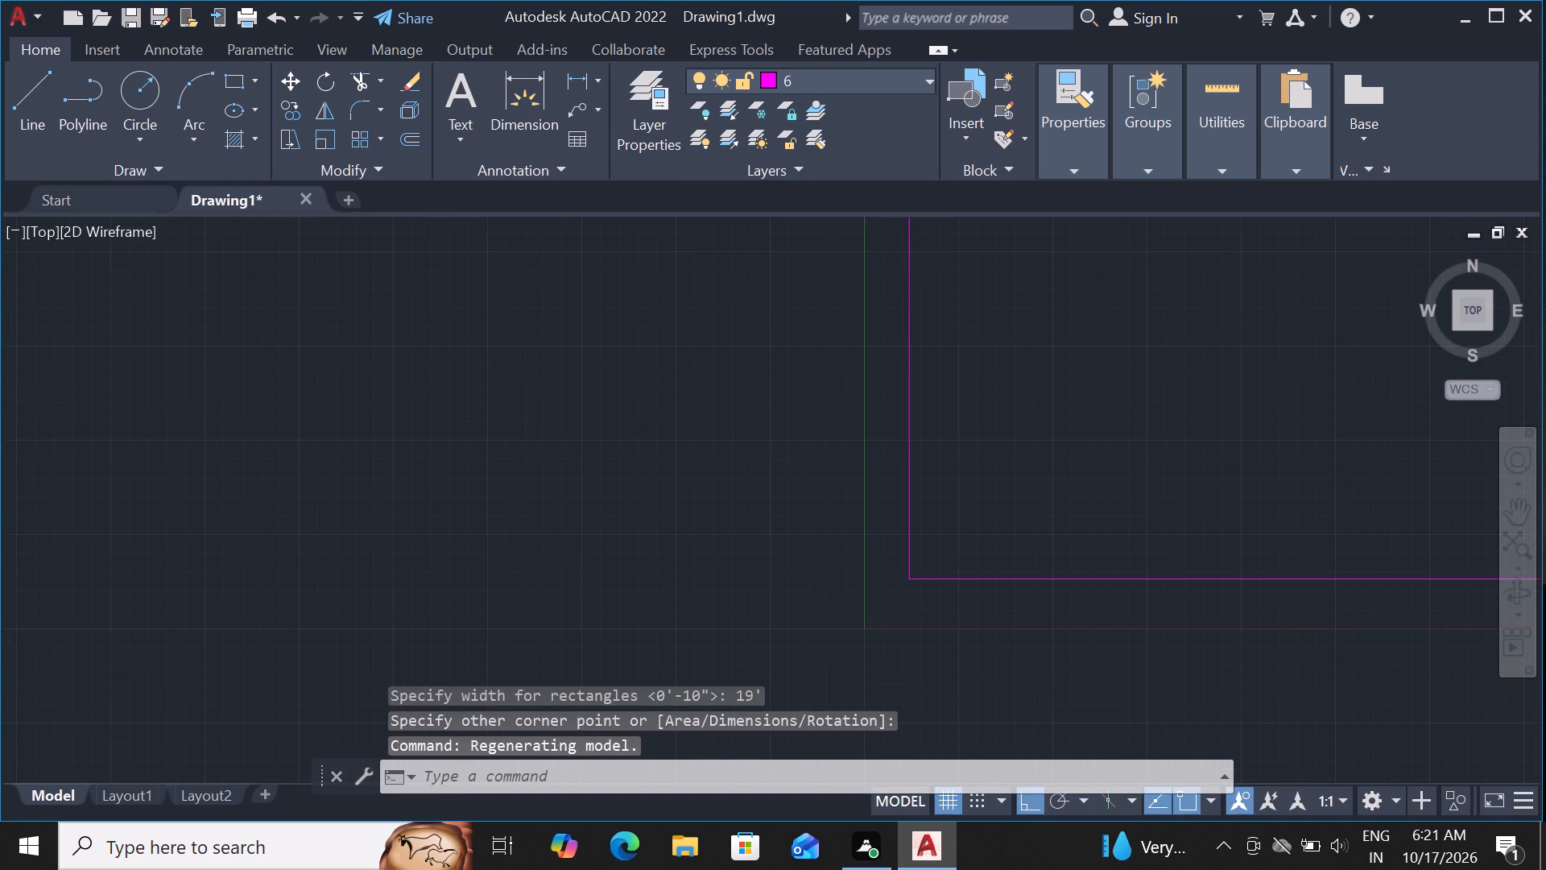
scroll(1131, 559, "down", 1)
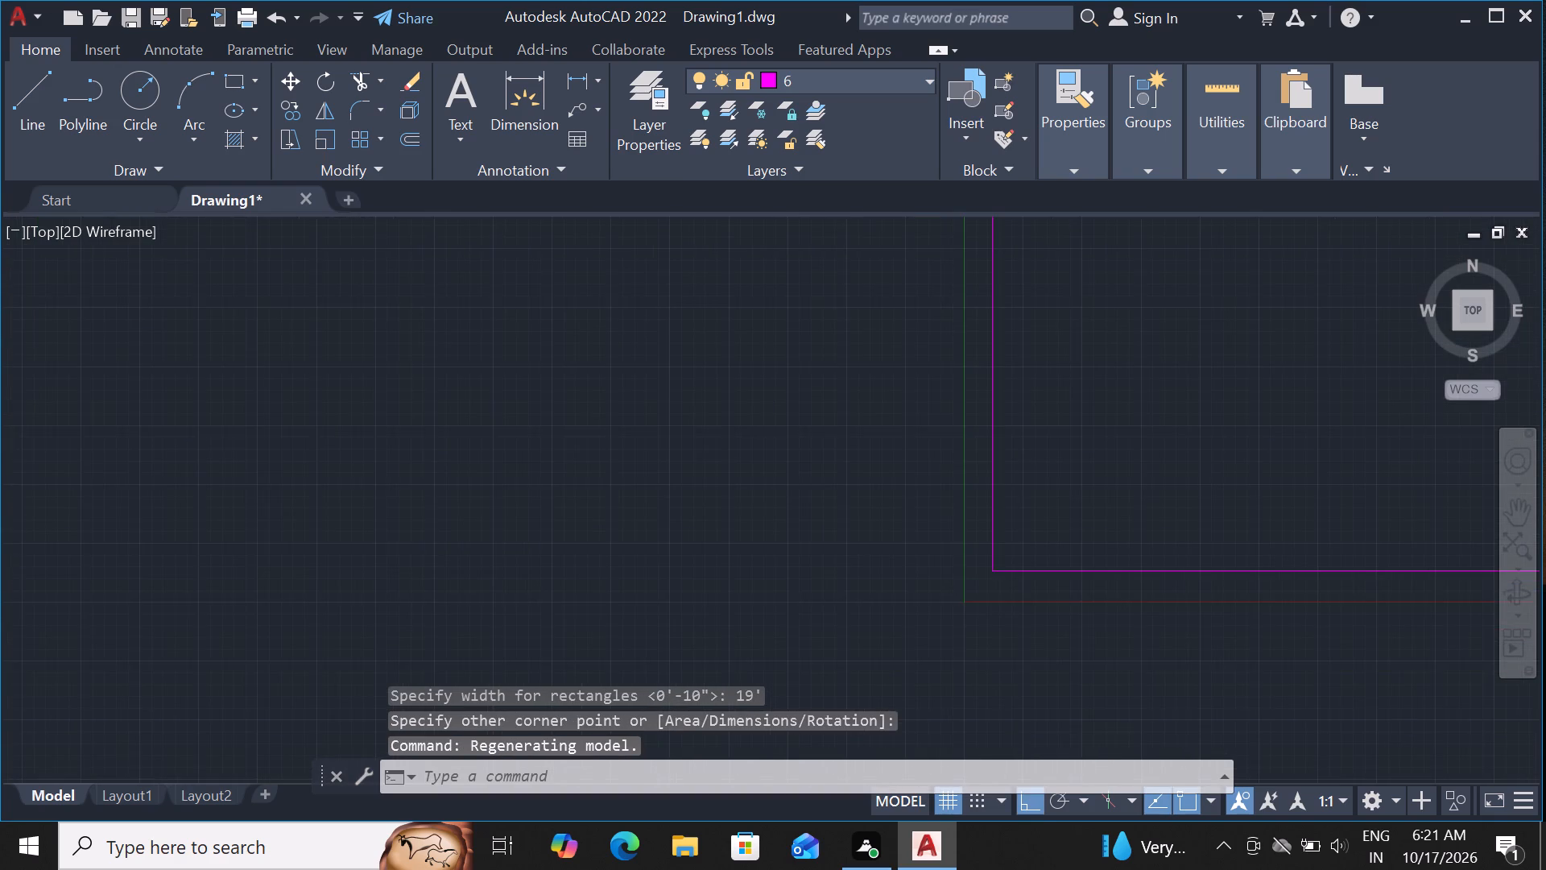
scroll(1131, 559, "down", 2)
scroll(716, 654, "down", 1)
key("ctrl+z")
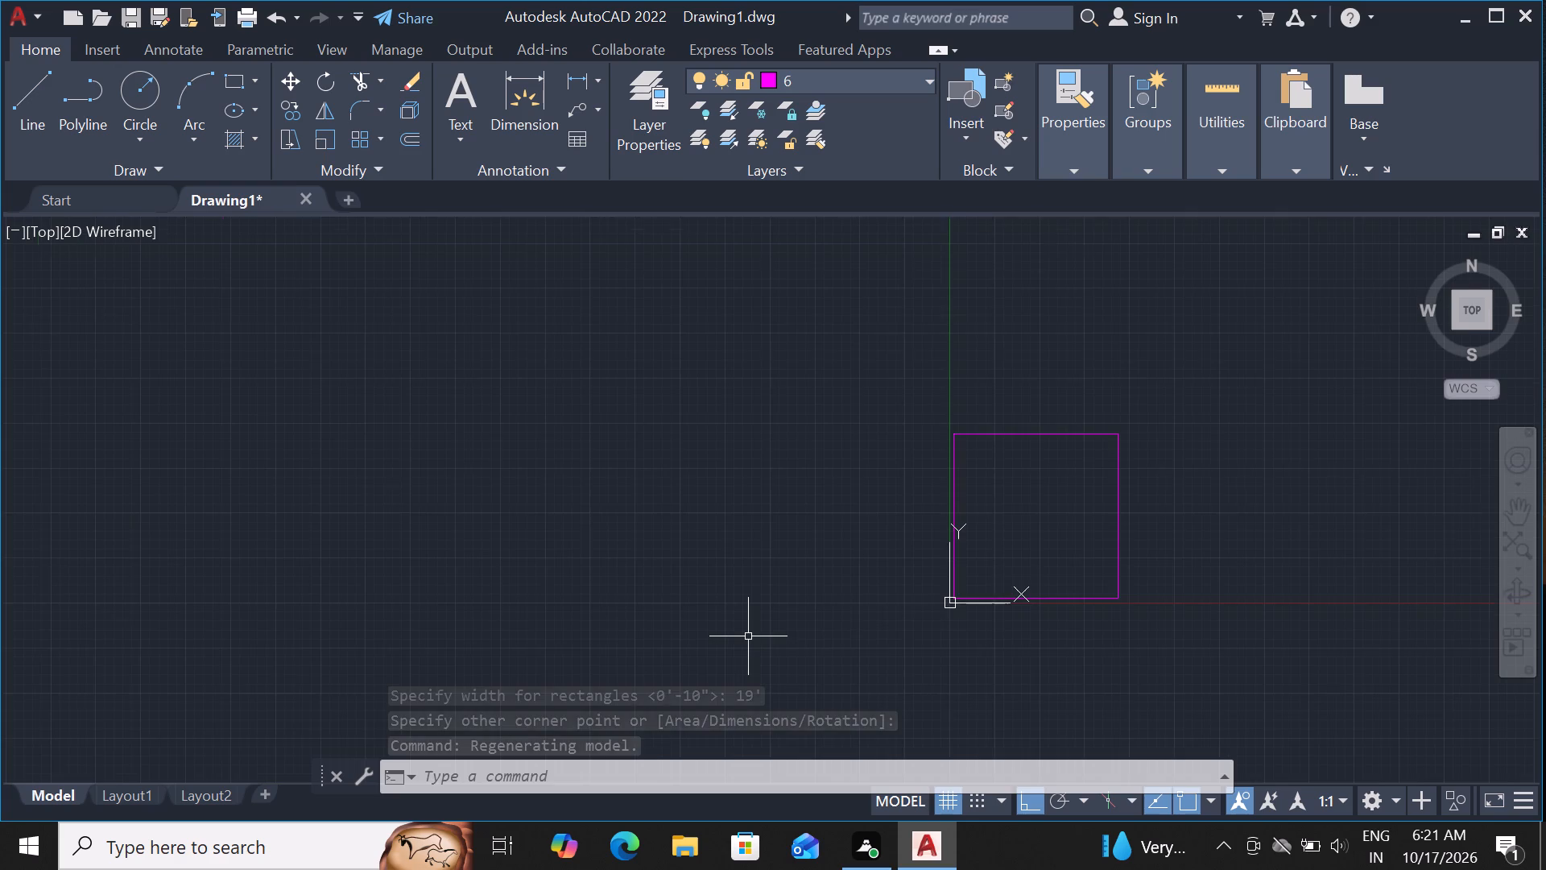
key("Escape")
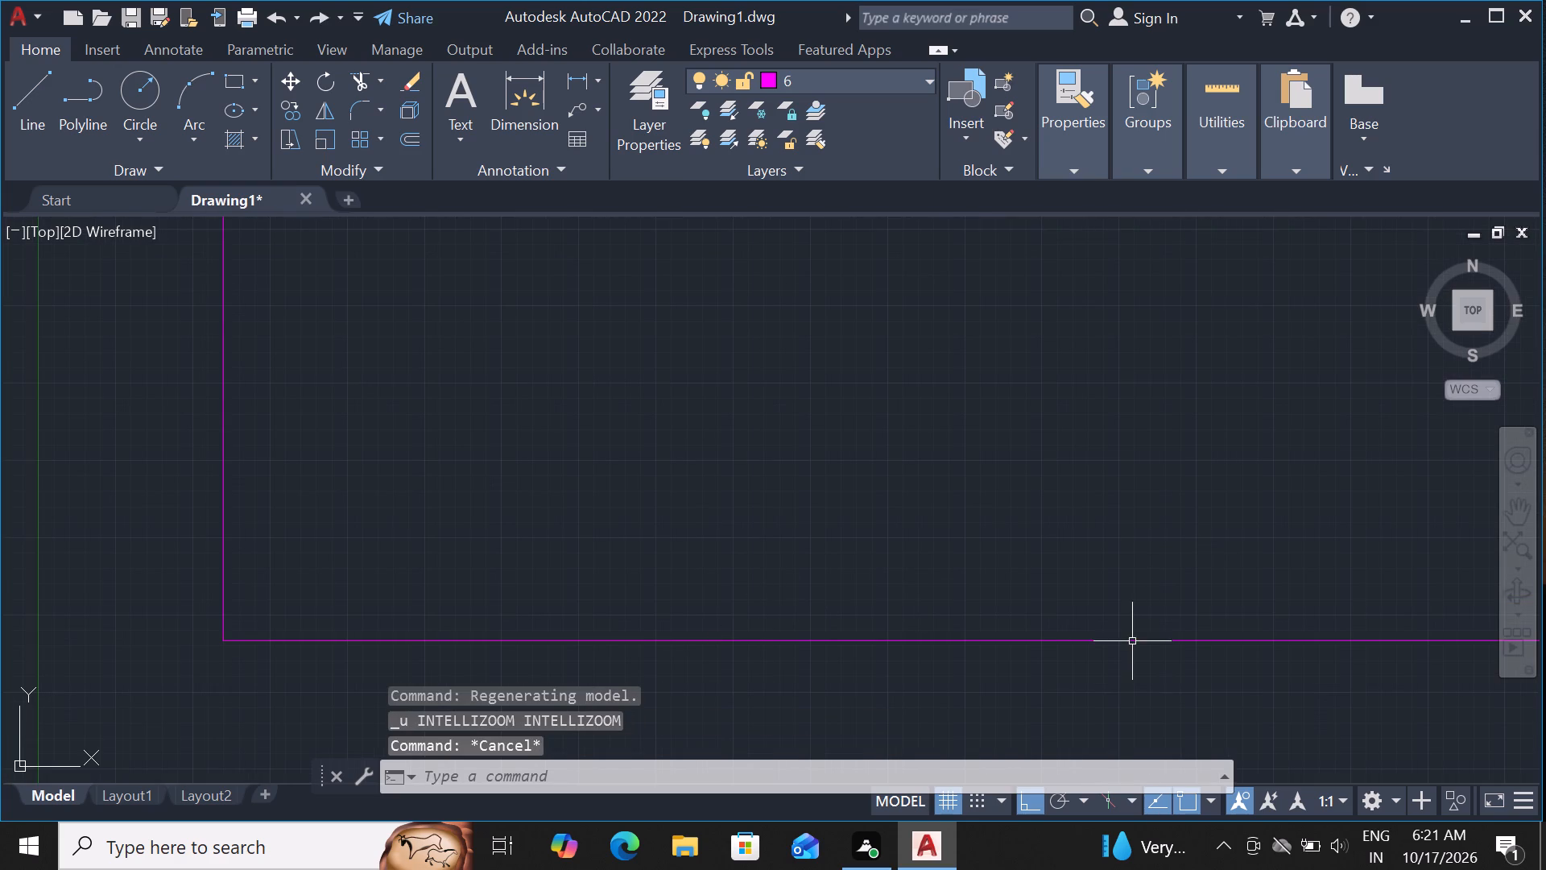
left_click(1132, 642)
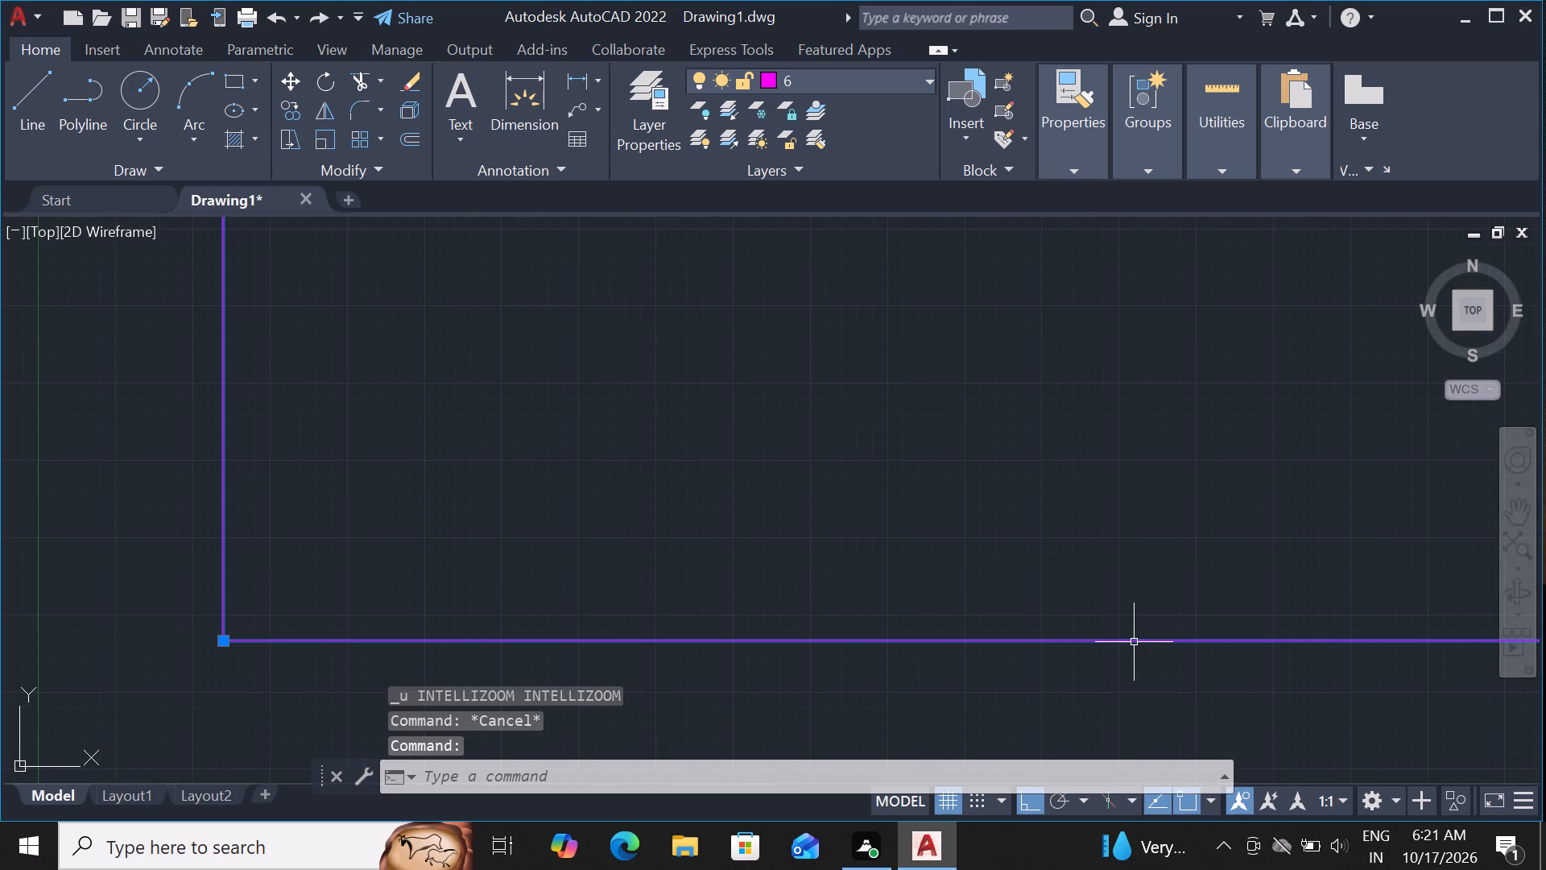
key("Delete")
Draw the outer wall outline as a rectangle 19' long and 40' wide near the origin, using the Dimensions option.
type("REC")
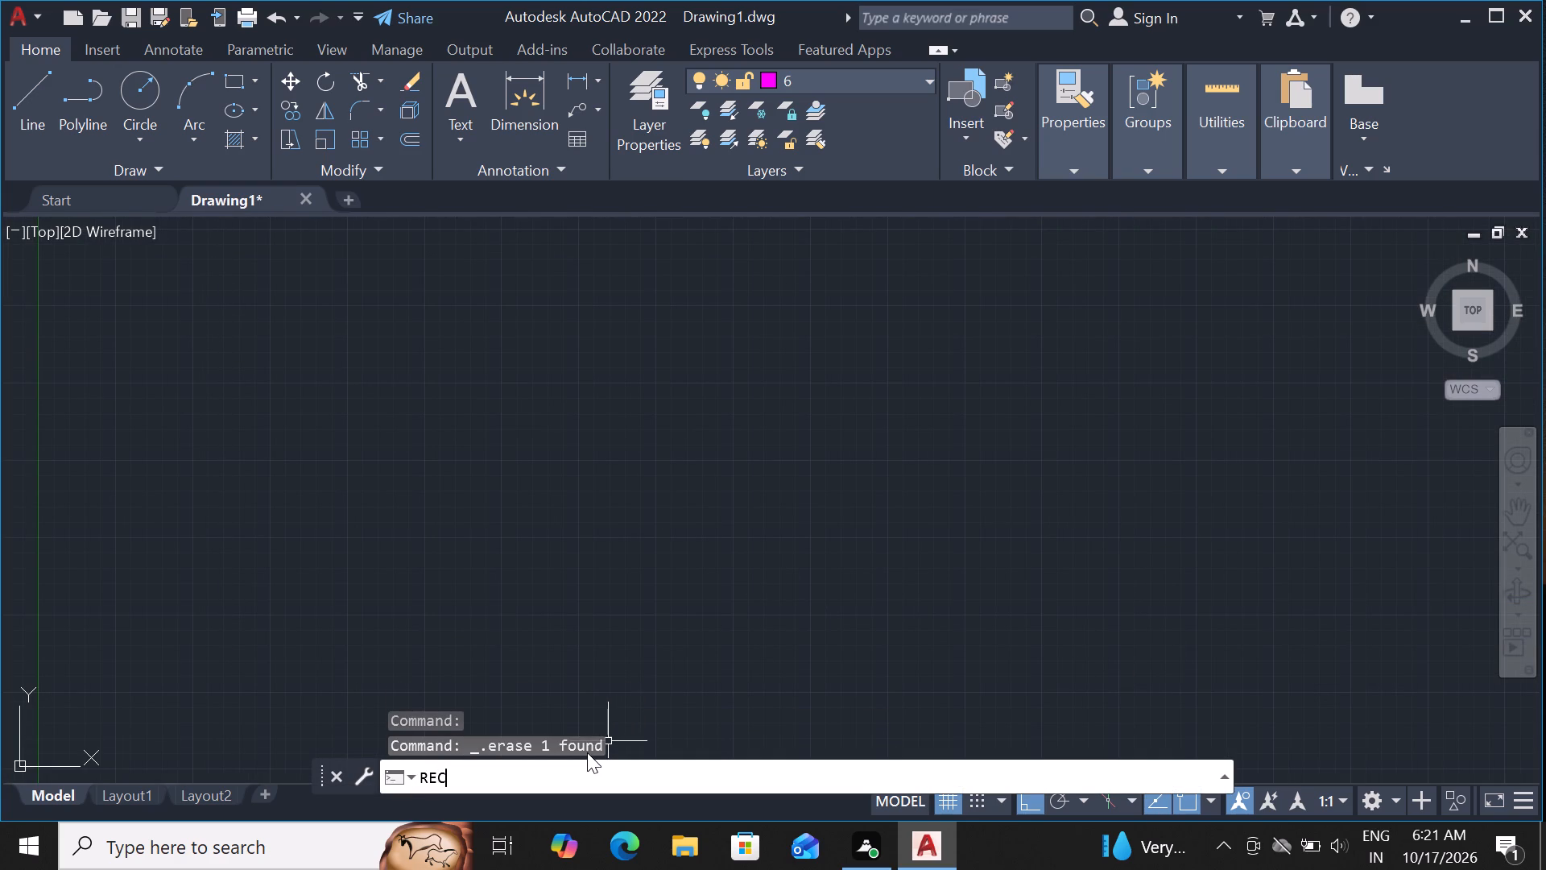
key("space")
left_click_drag(358, 630, 365, 626)
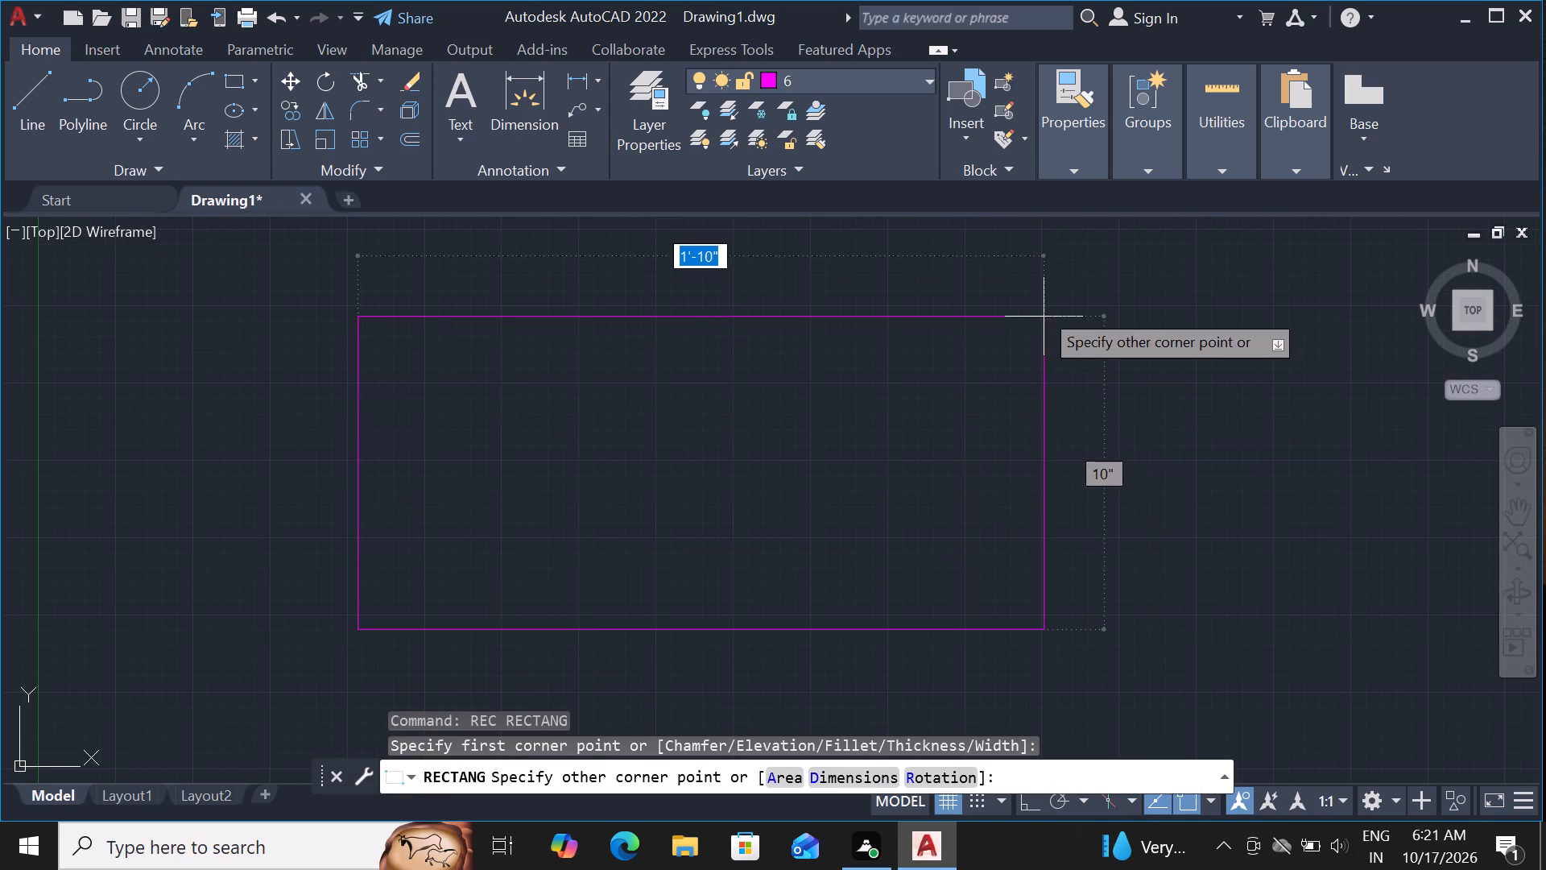
key("d")
key("space")
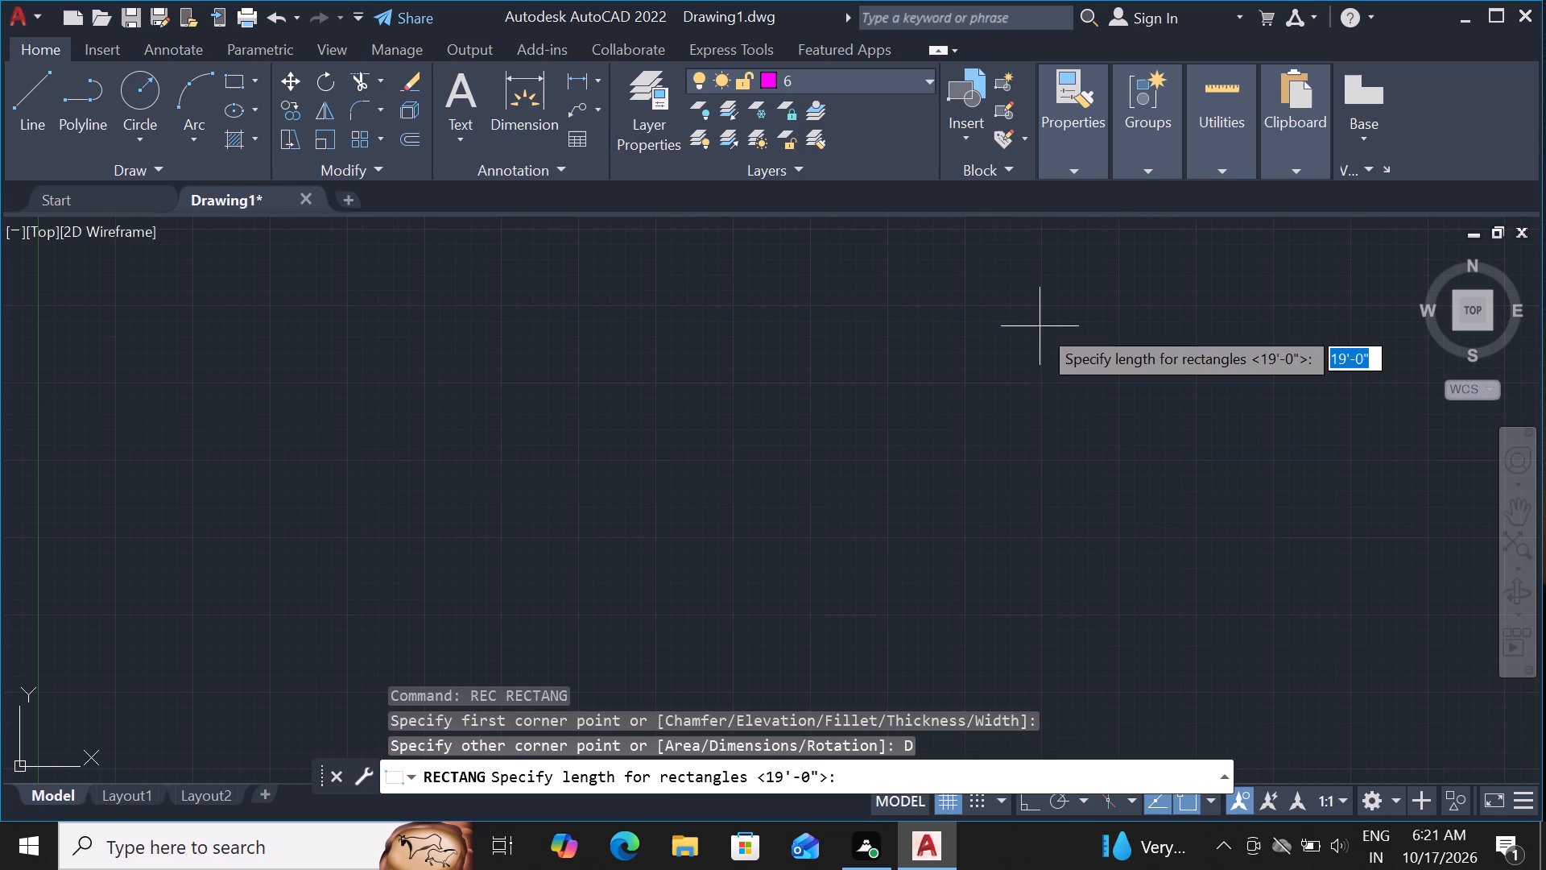
type("19'")
key("Return")
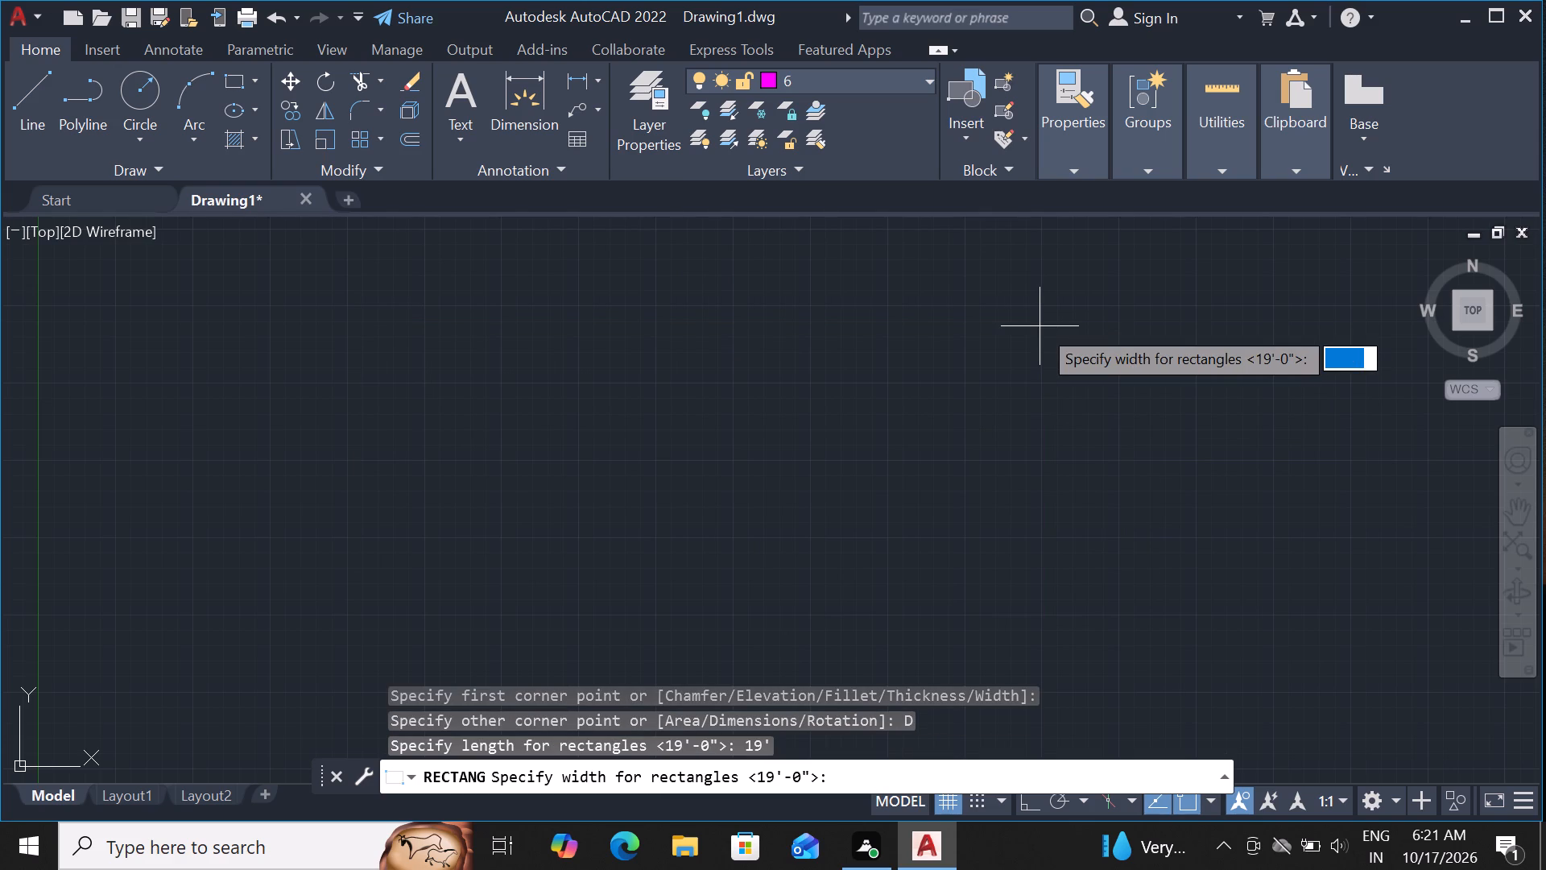
type("40'")
key("Return")
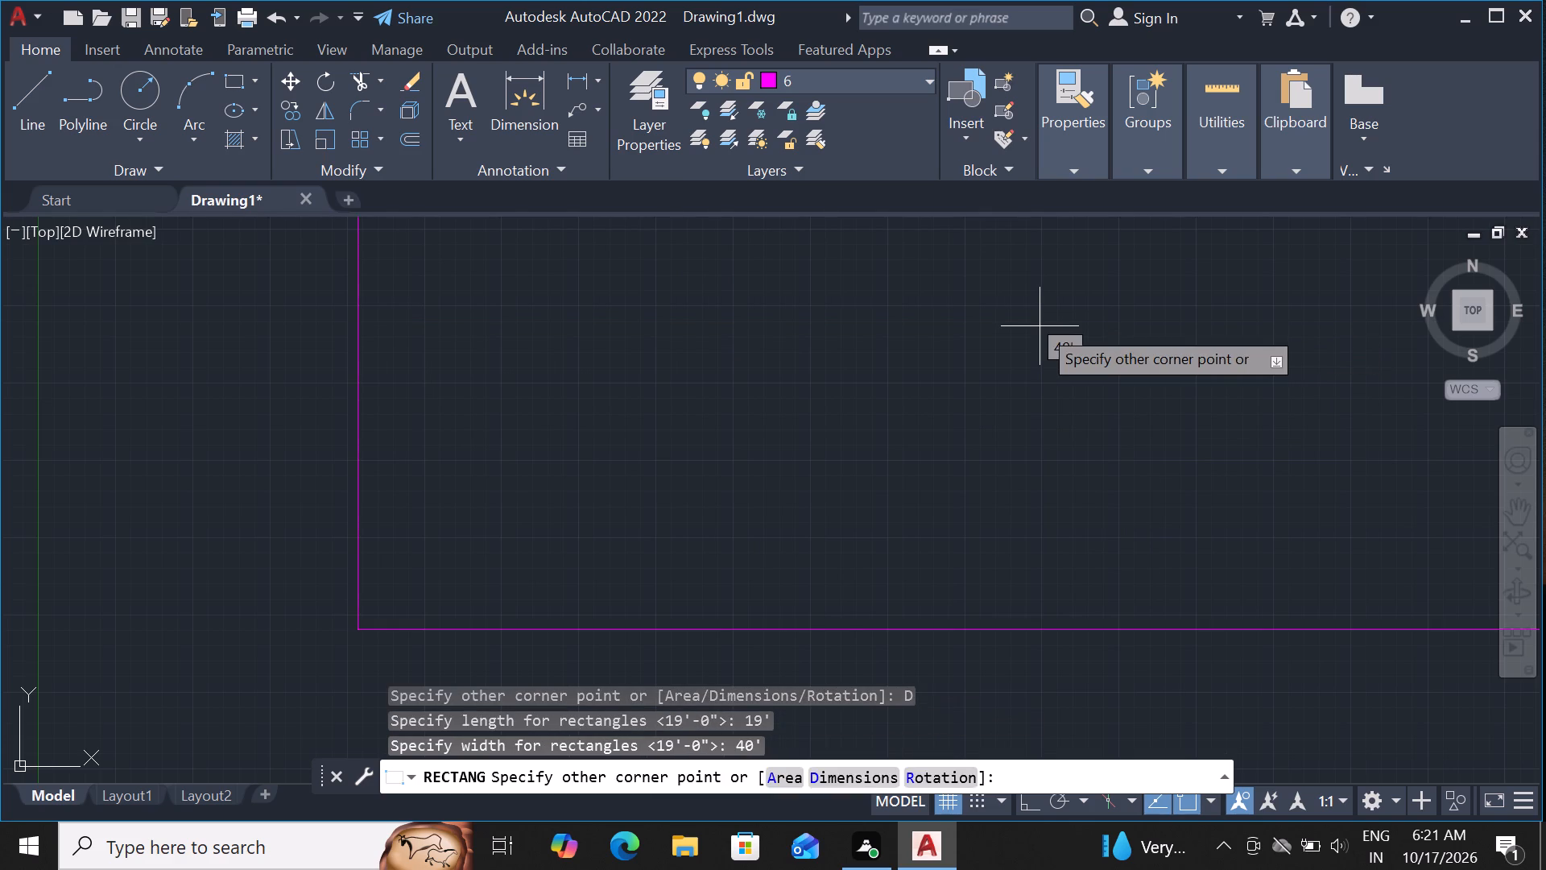
left_click_drag(1040, 326, 1040, 335)
Offset the outer wall rectangle 9" inward.
scroll(1000, 499, "down", 3)
scroll(841, 600, "down", 6)
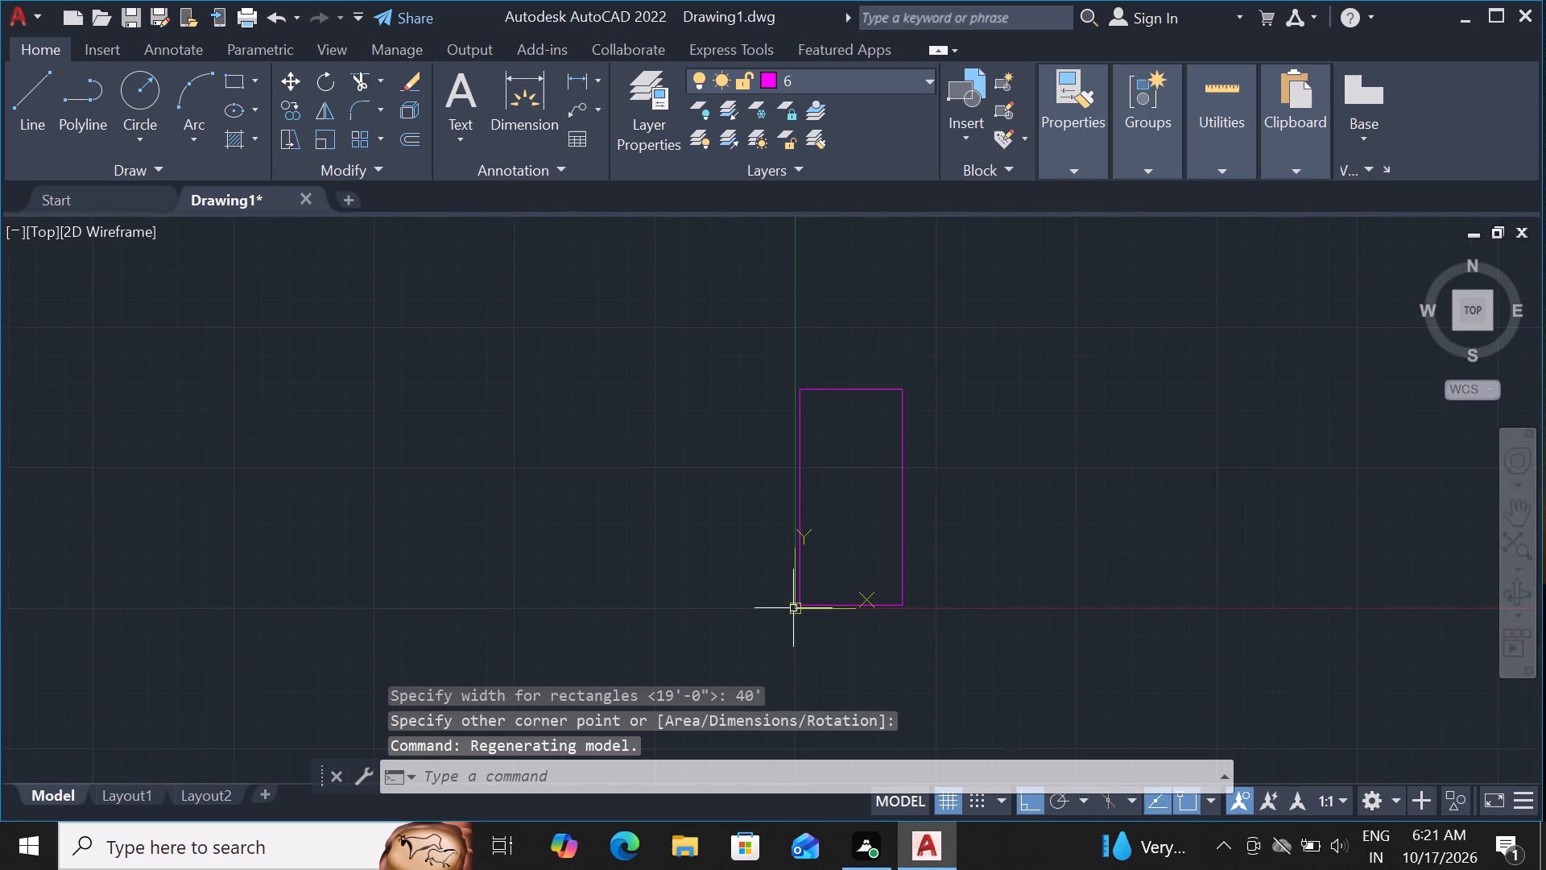
scroll(883, 379, "up", 2)
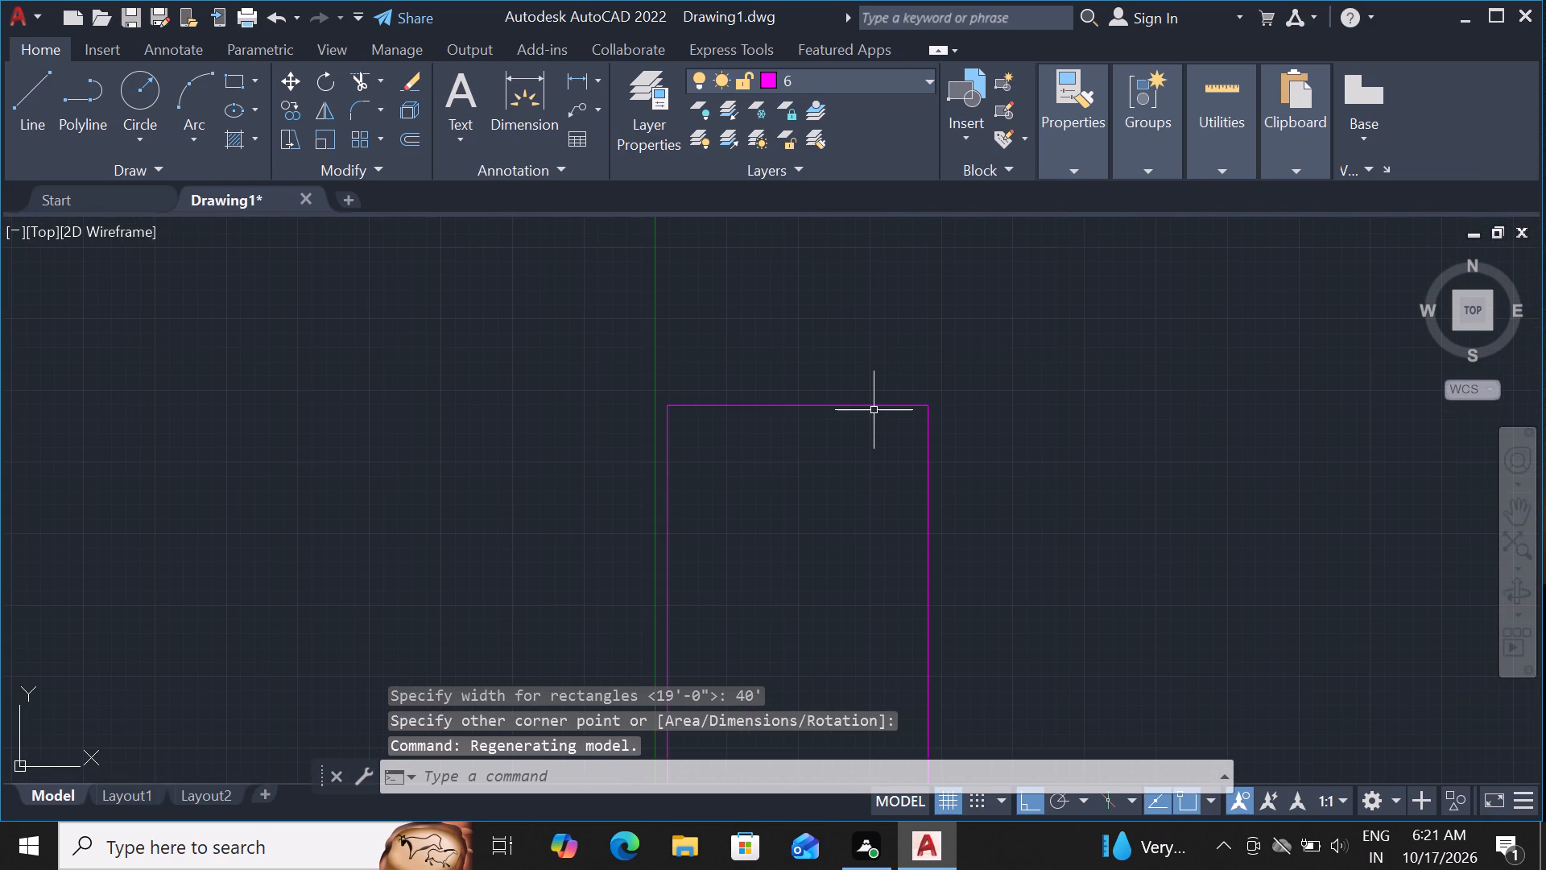
left_click(878, 406)
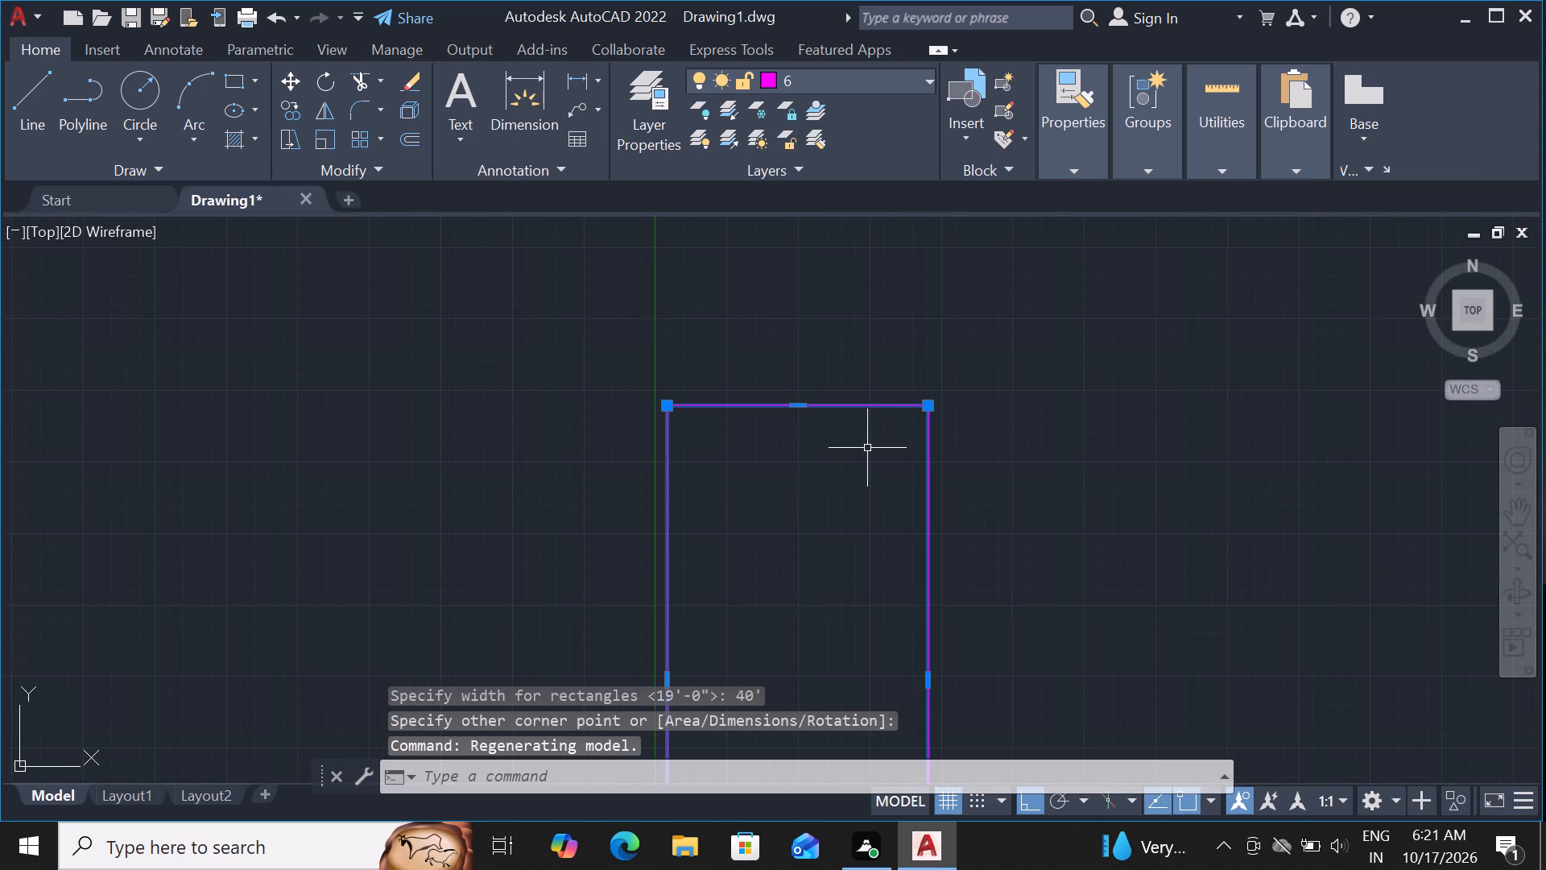
type("OF")
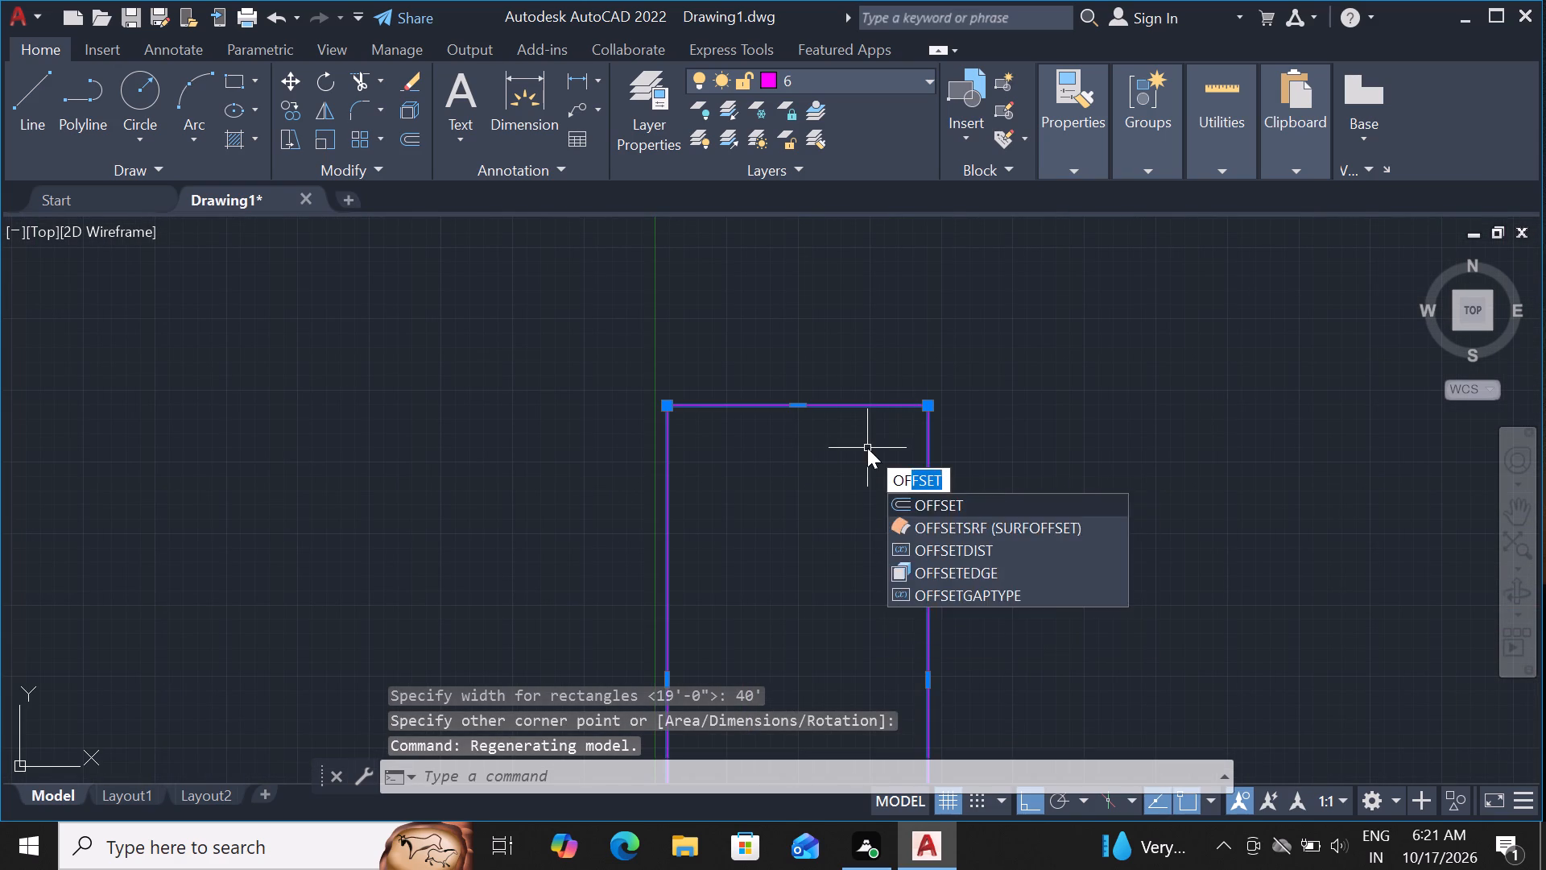
key("space")
type("9\"")
key("Return")
left_click(858, 541)
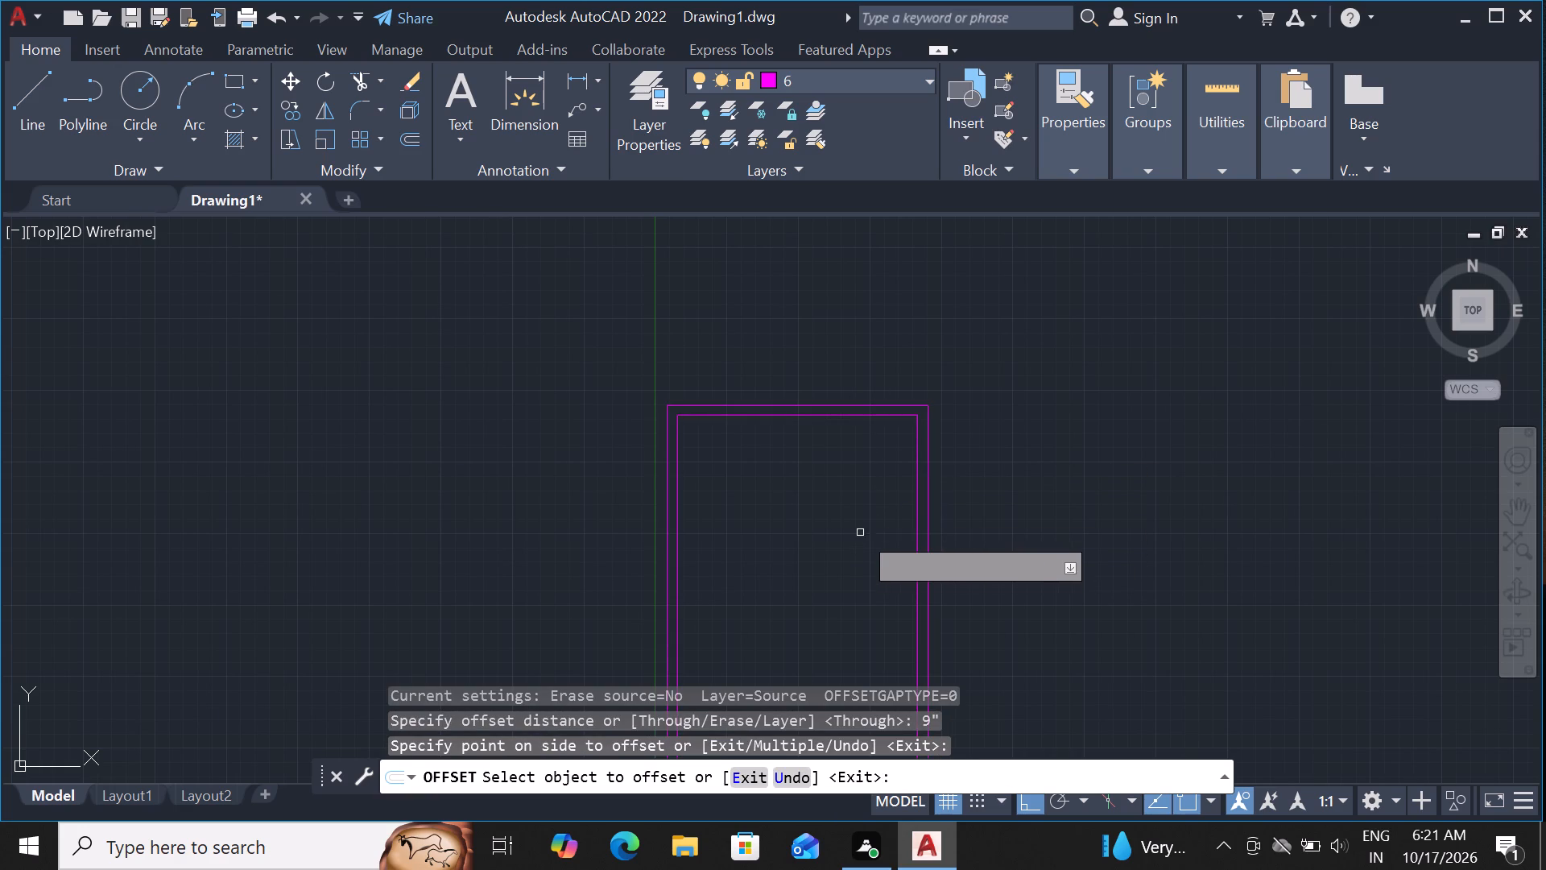
scroll(898, 483, "up", 3)
key("Escape")
Explode the inner wall rectangle into separate lines.
scroll(898, 483, "down", 2)
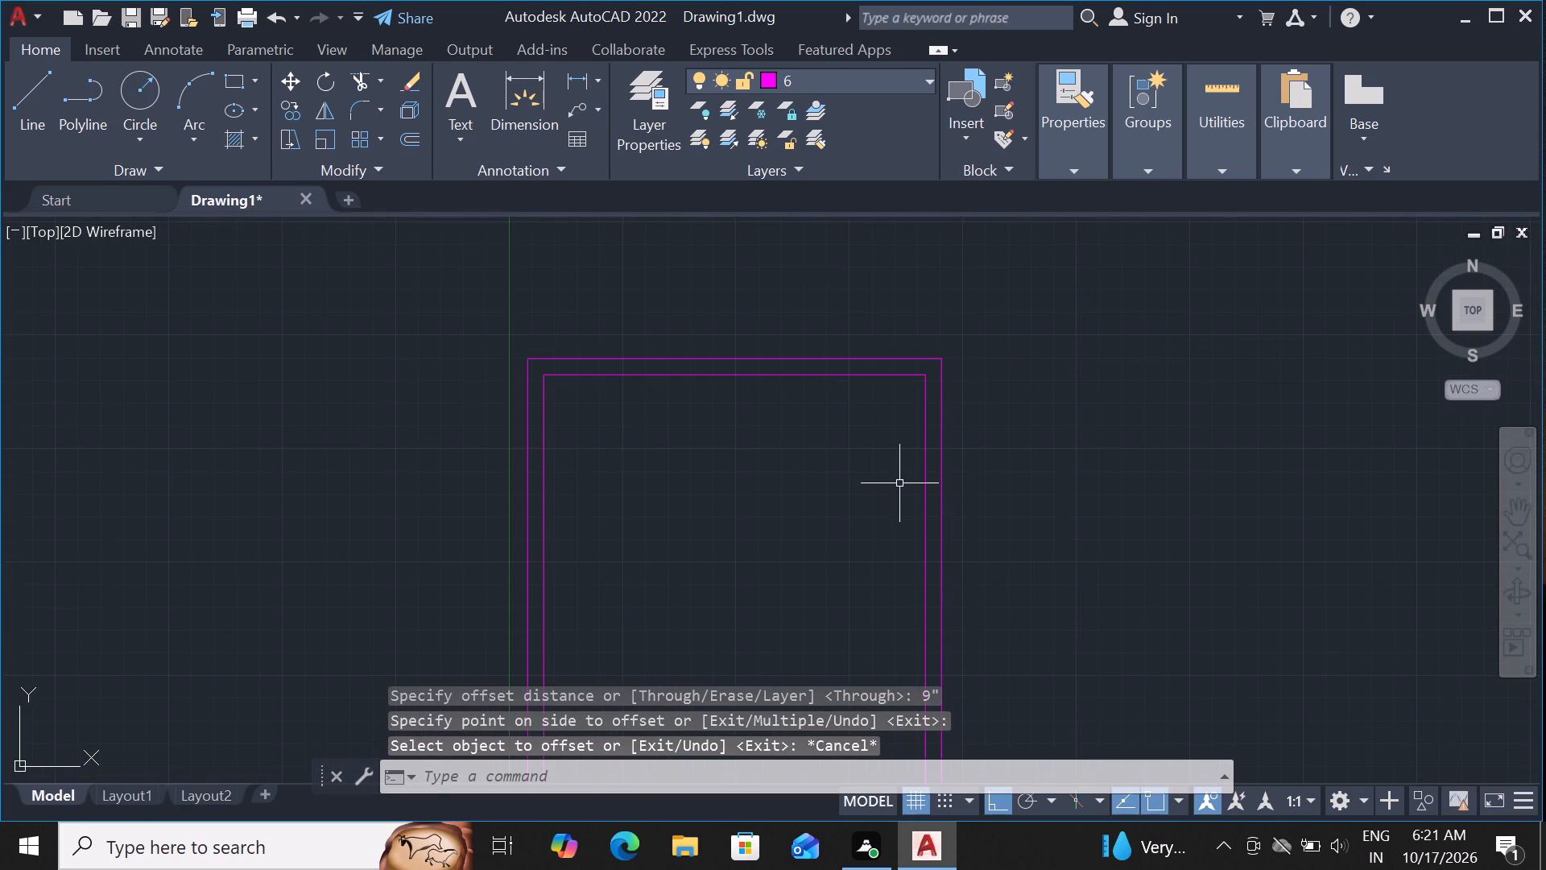
scroll(900, 483, "down", 3)
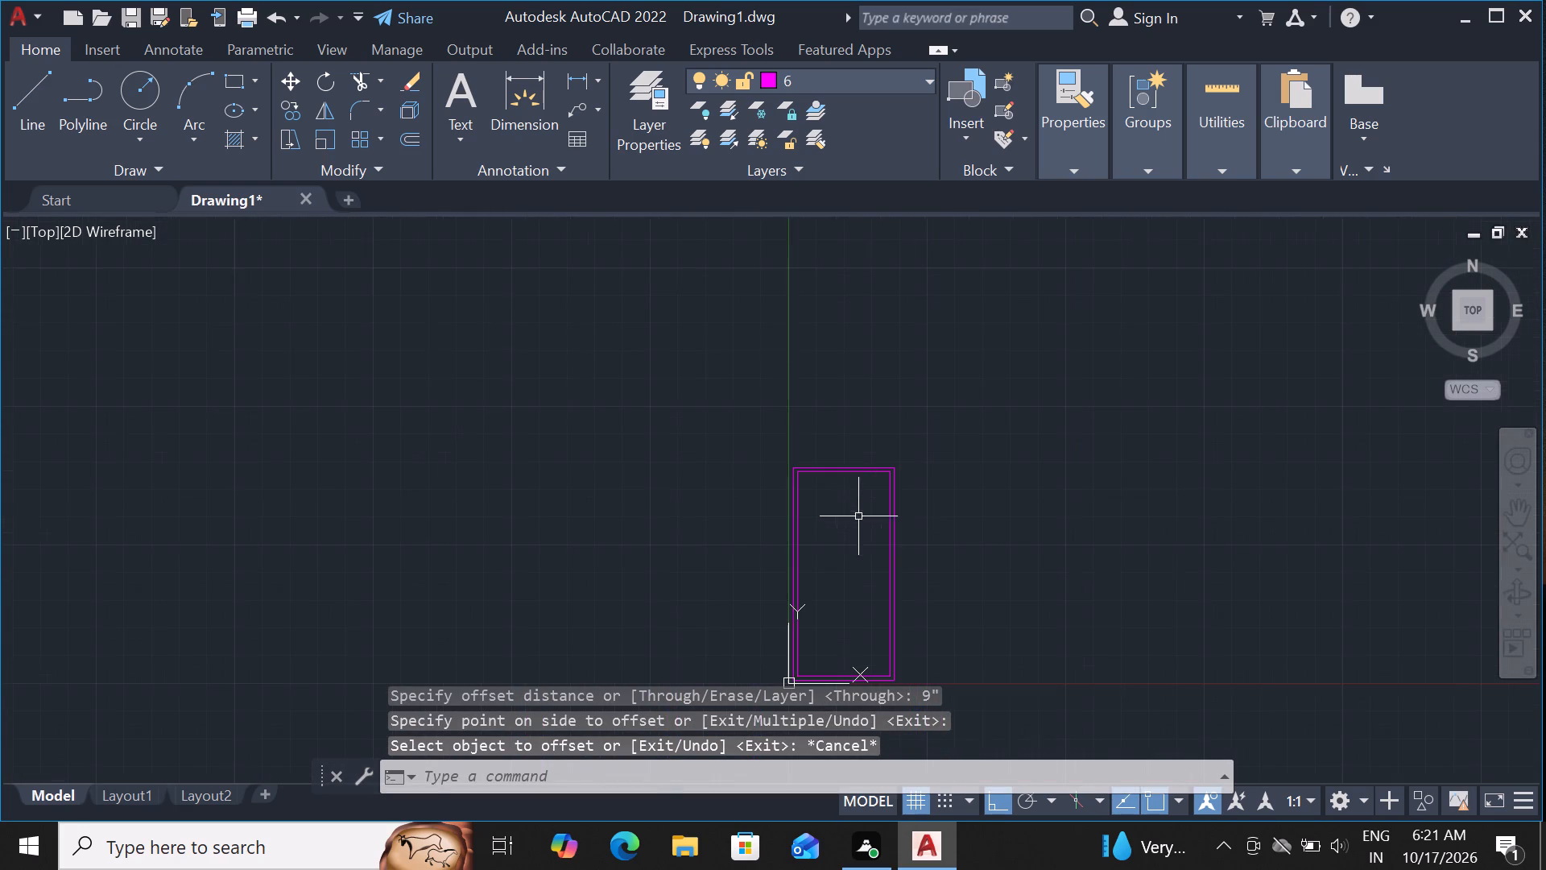
scroll(790, 577, "up", 2)
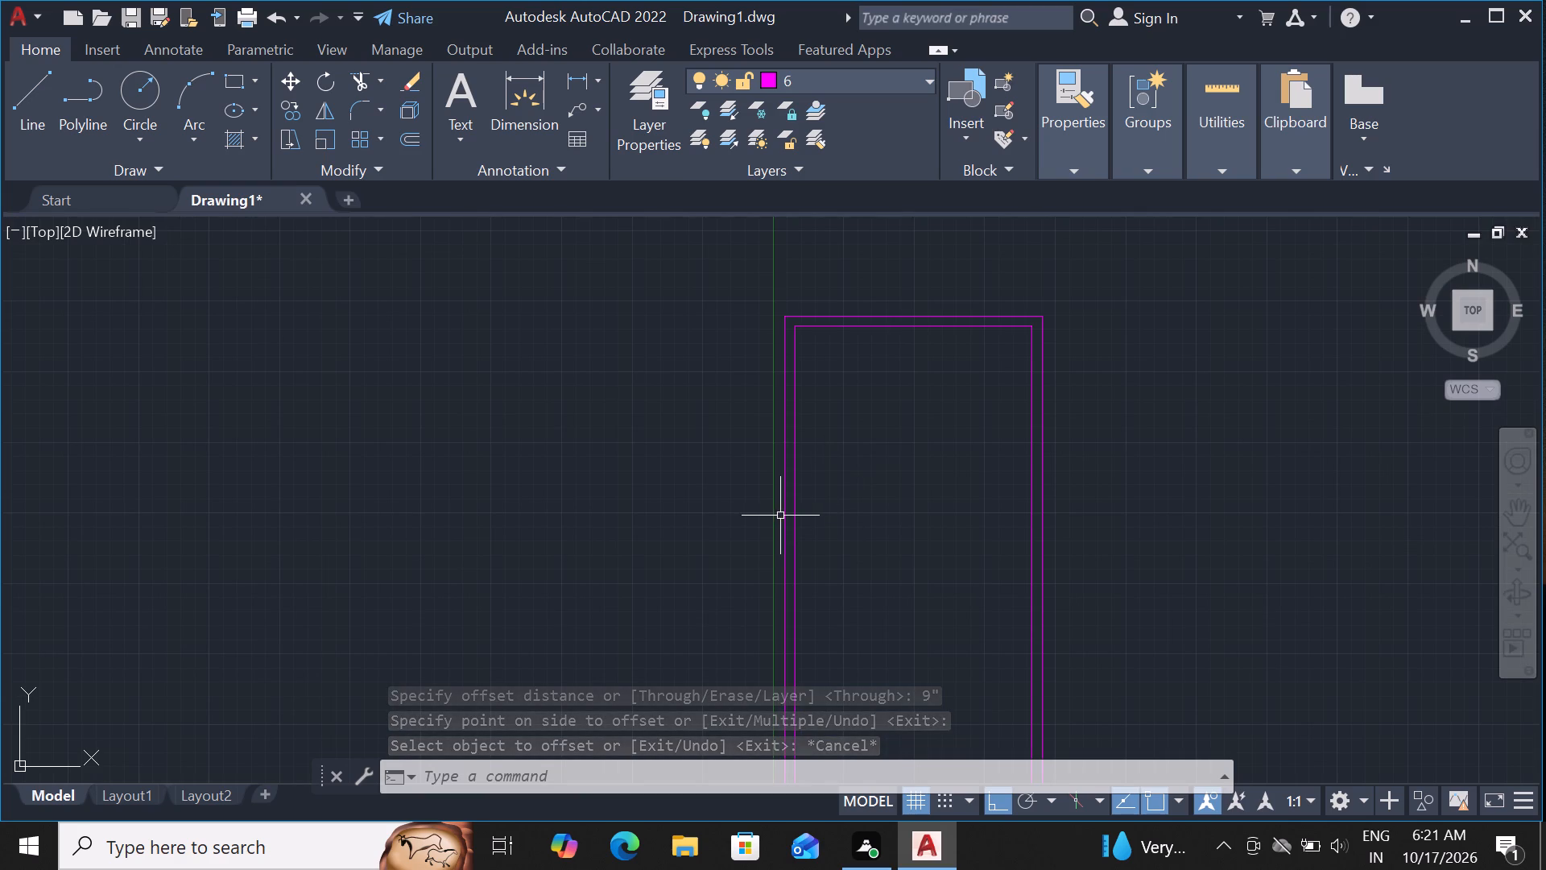
left_click(793, 501)
type("X")
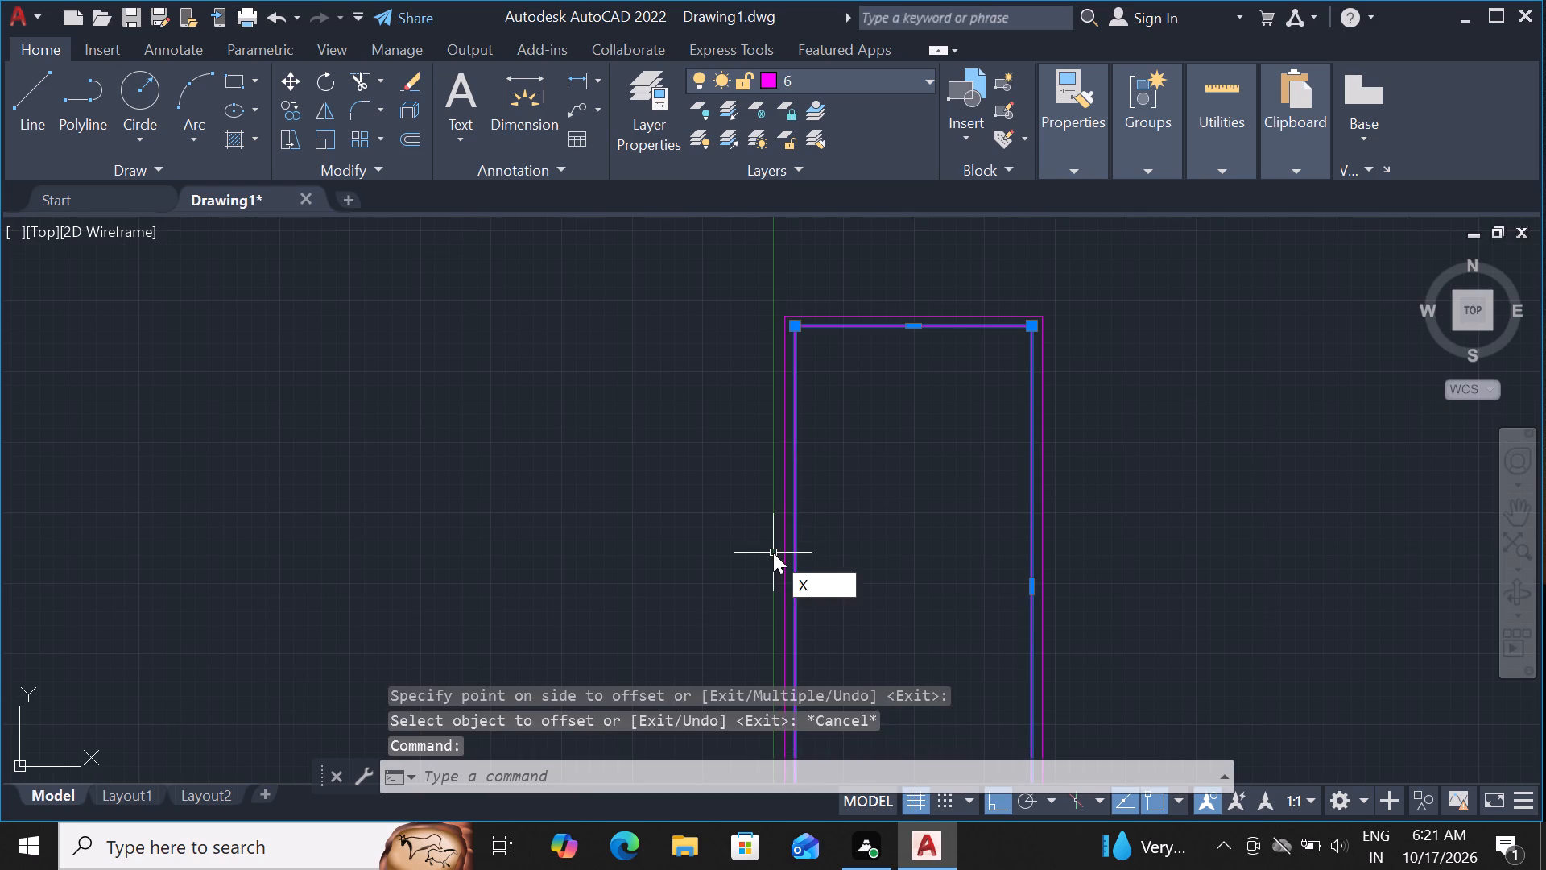
key("space")
key("space")
key("Escape")
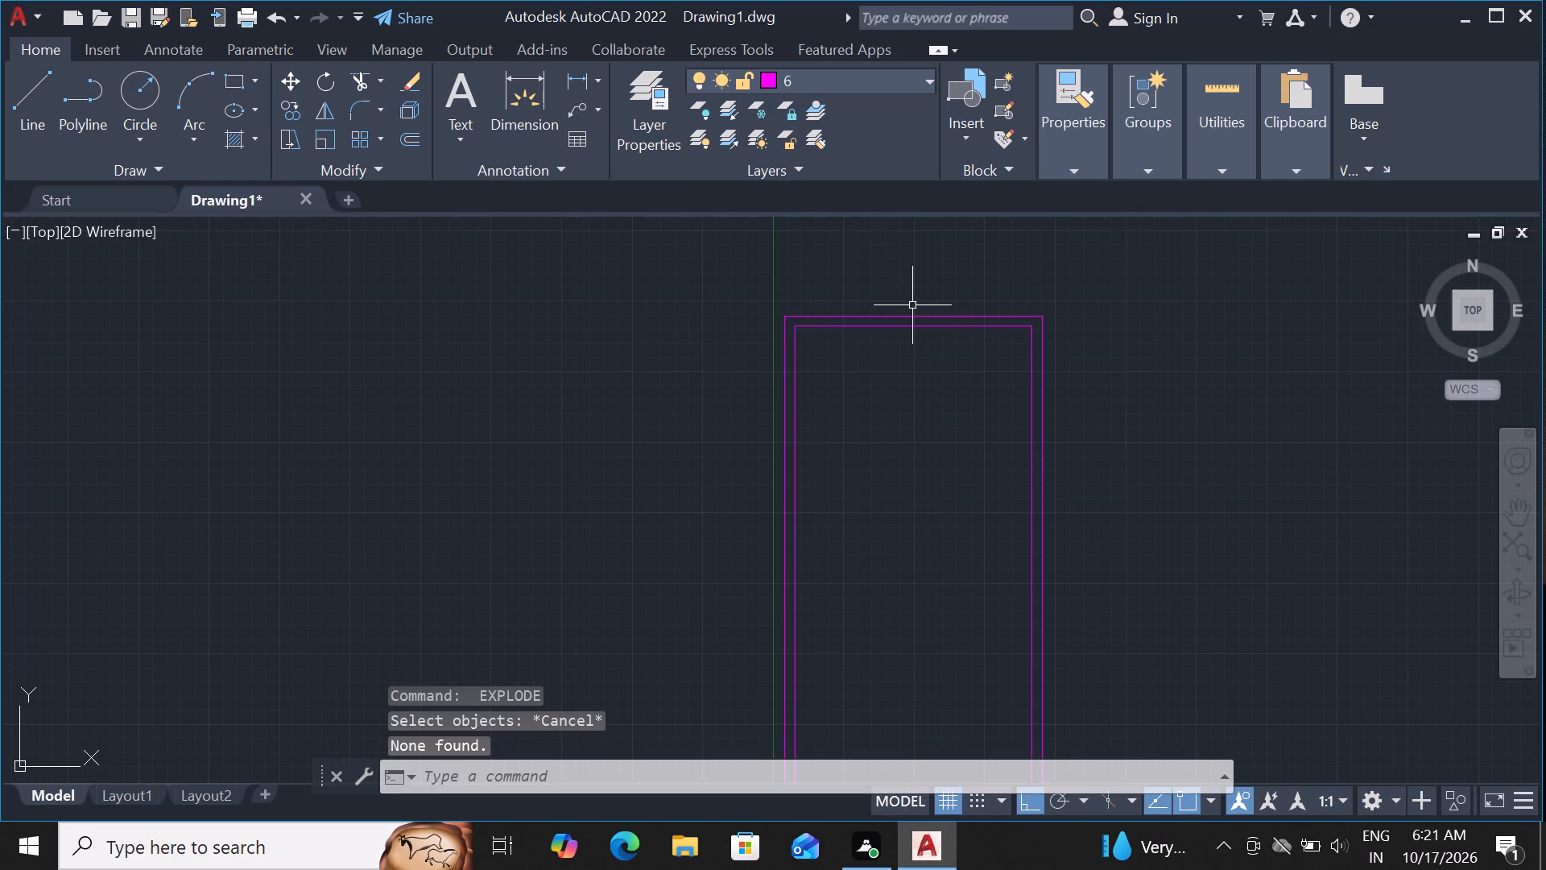
Offset the top inner wall line 12' downward into the plan.
left_click(903, 325)
type("OF")
key("space")
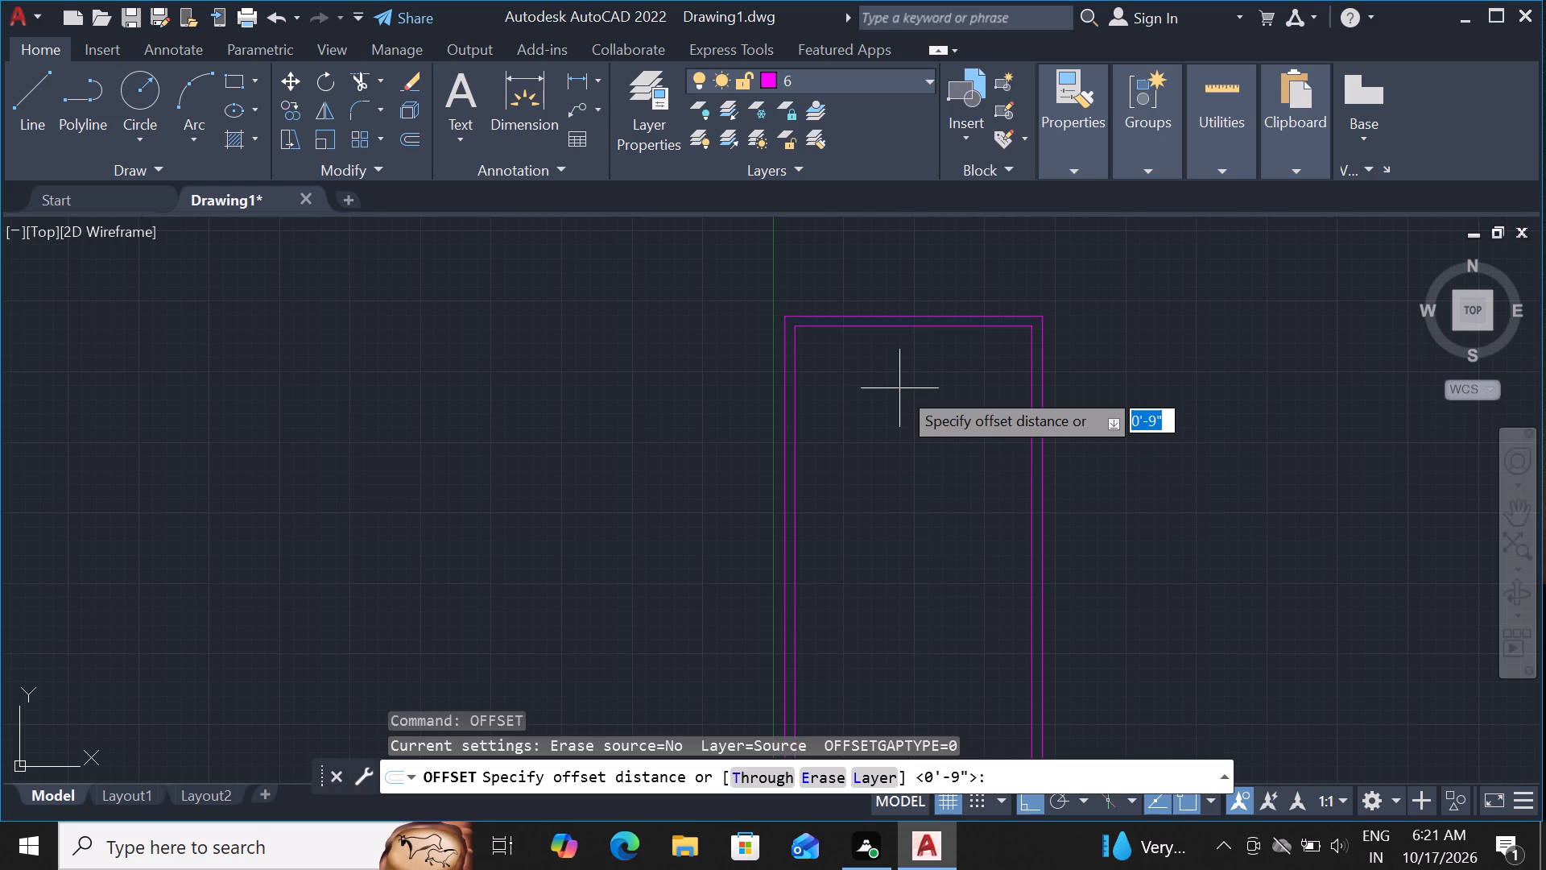
type("12")
key("apostrophe")
key("Return")
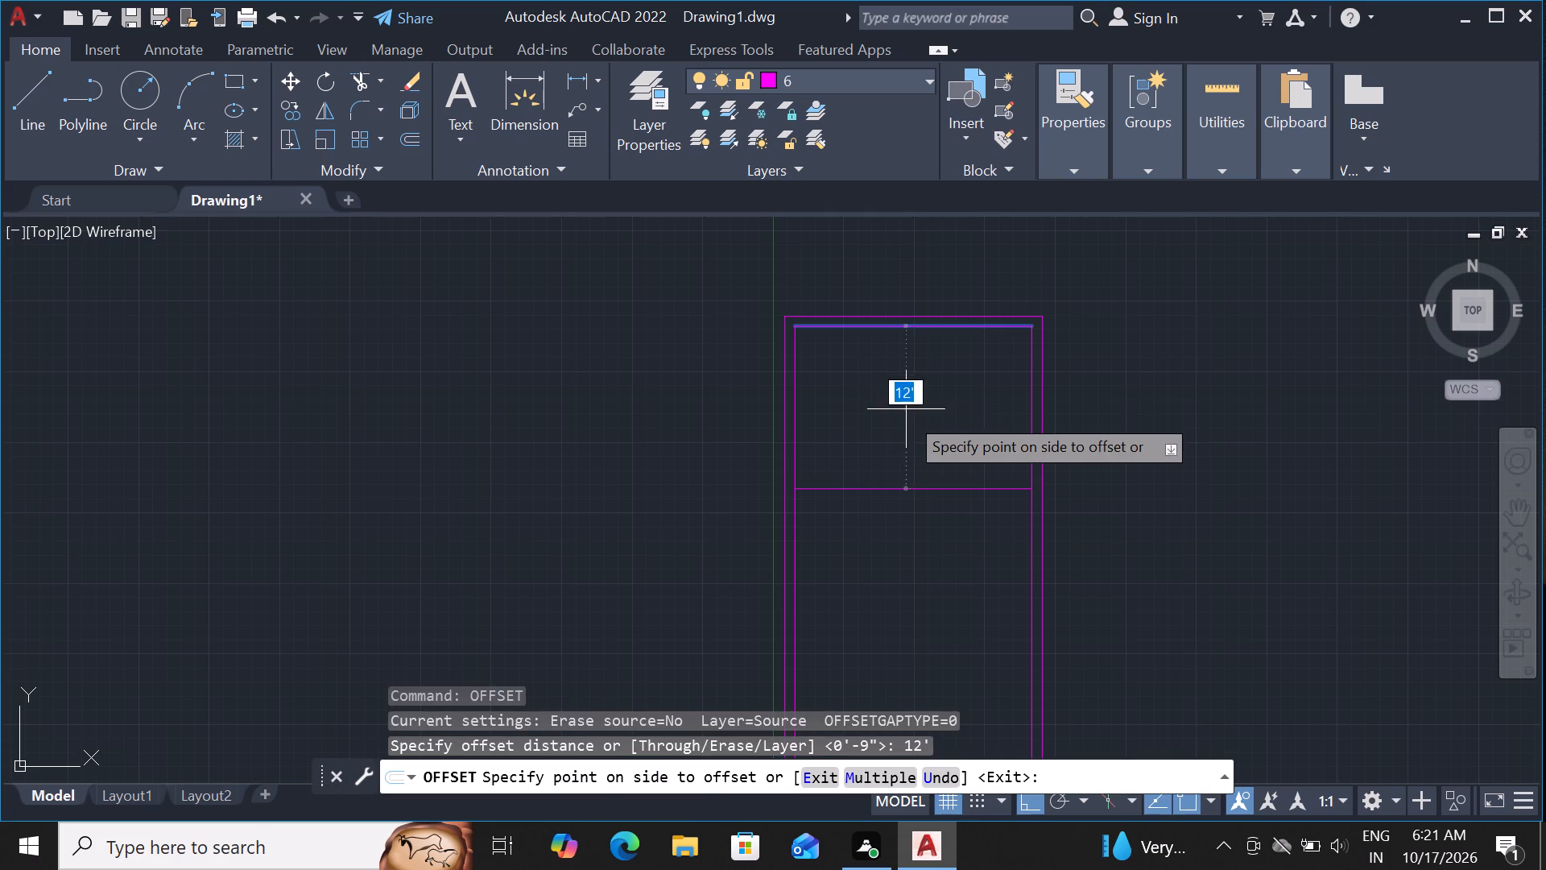
left_click(912, 456)
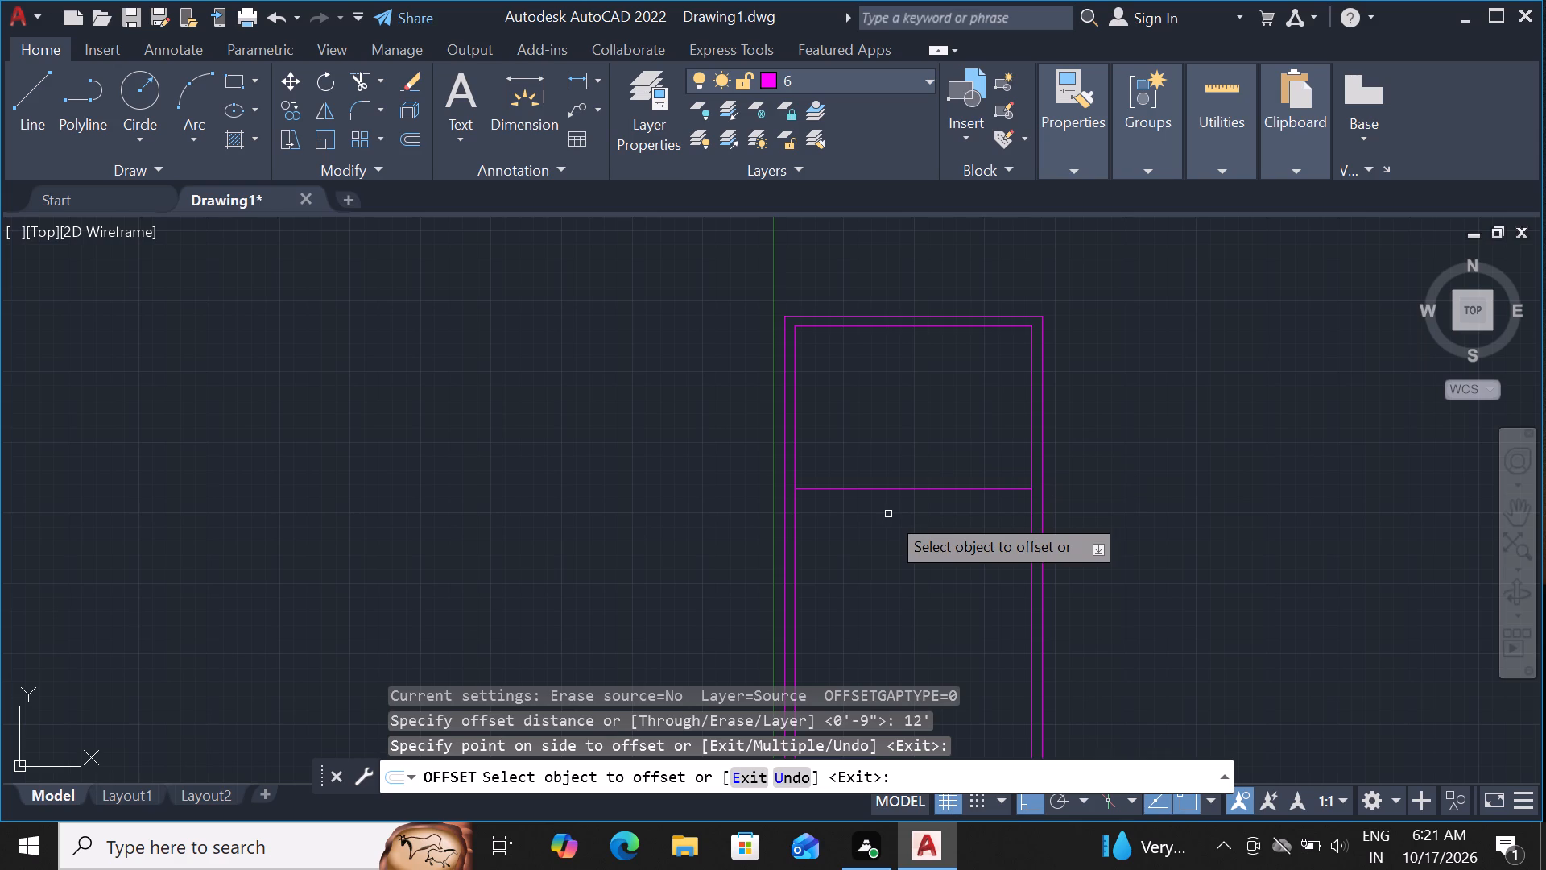
key("Escape")
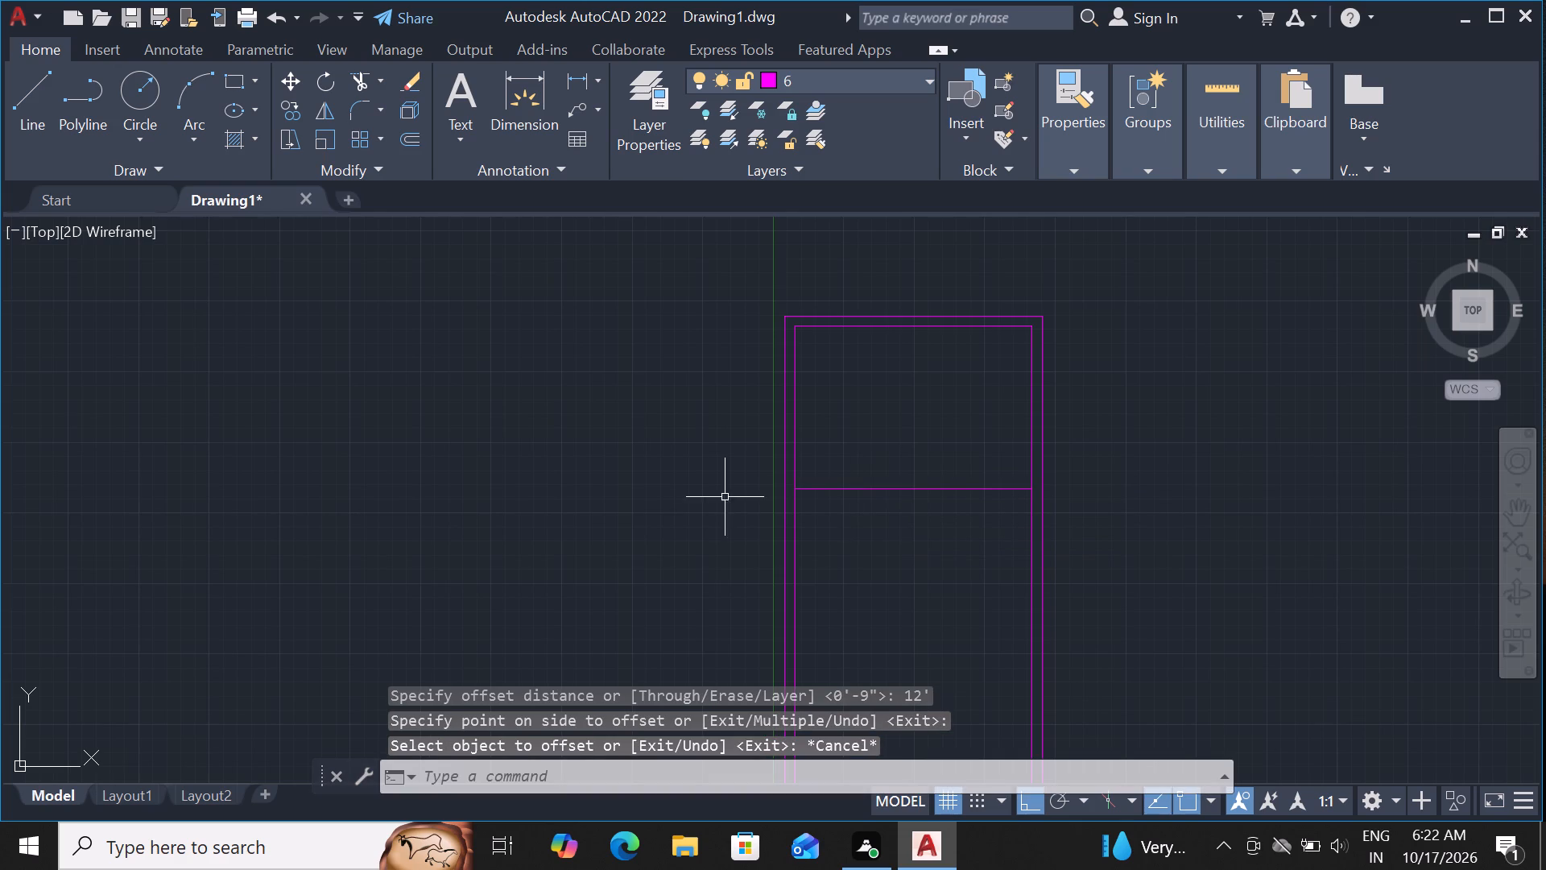
Offset the left inner wall line 11'1" to the right to start a vertical partition.
left_click(797, 444)
key("o")
key("f")
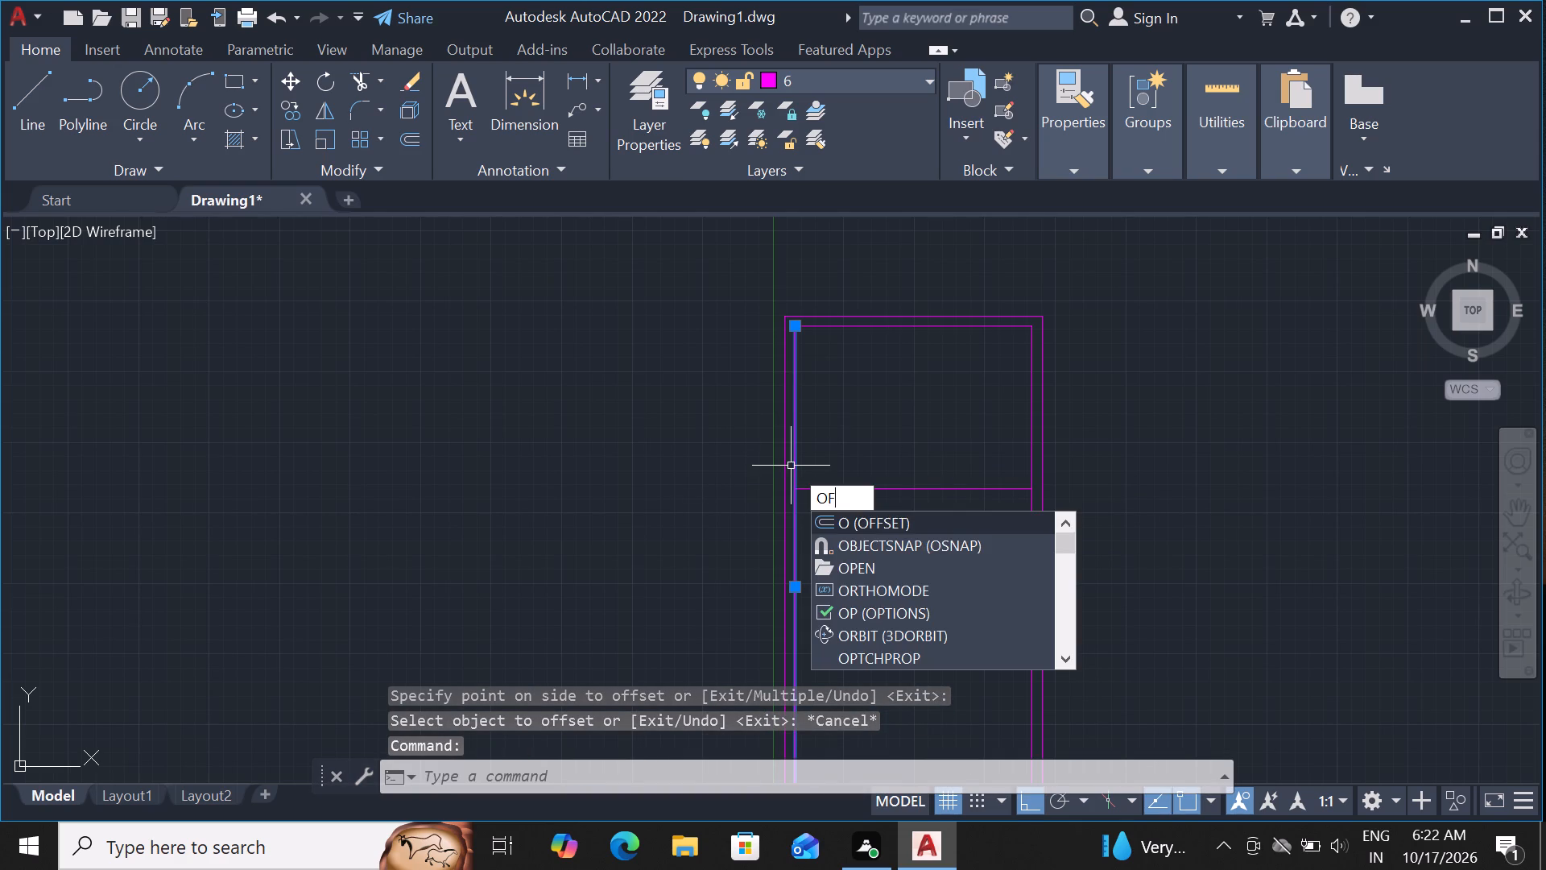
key("space")
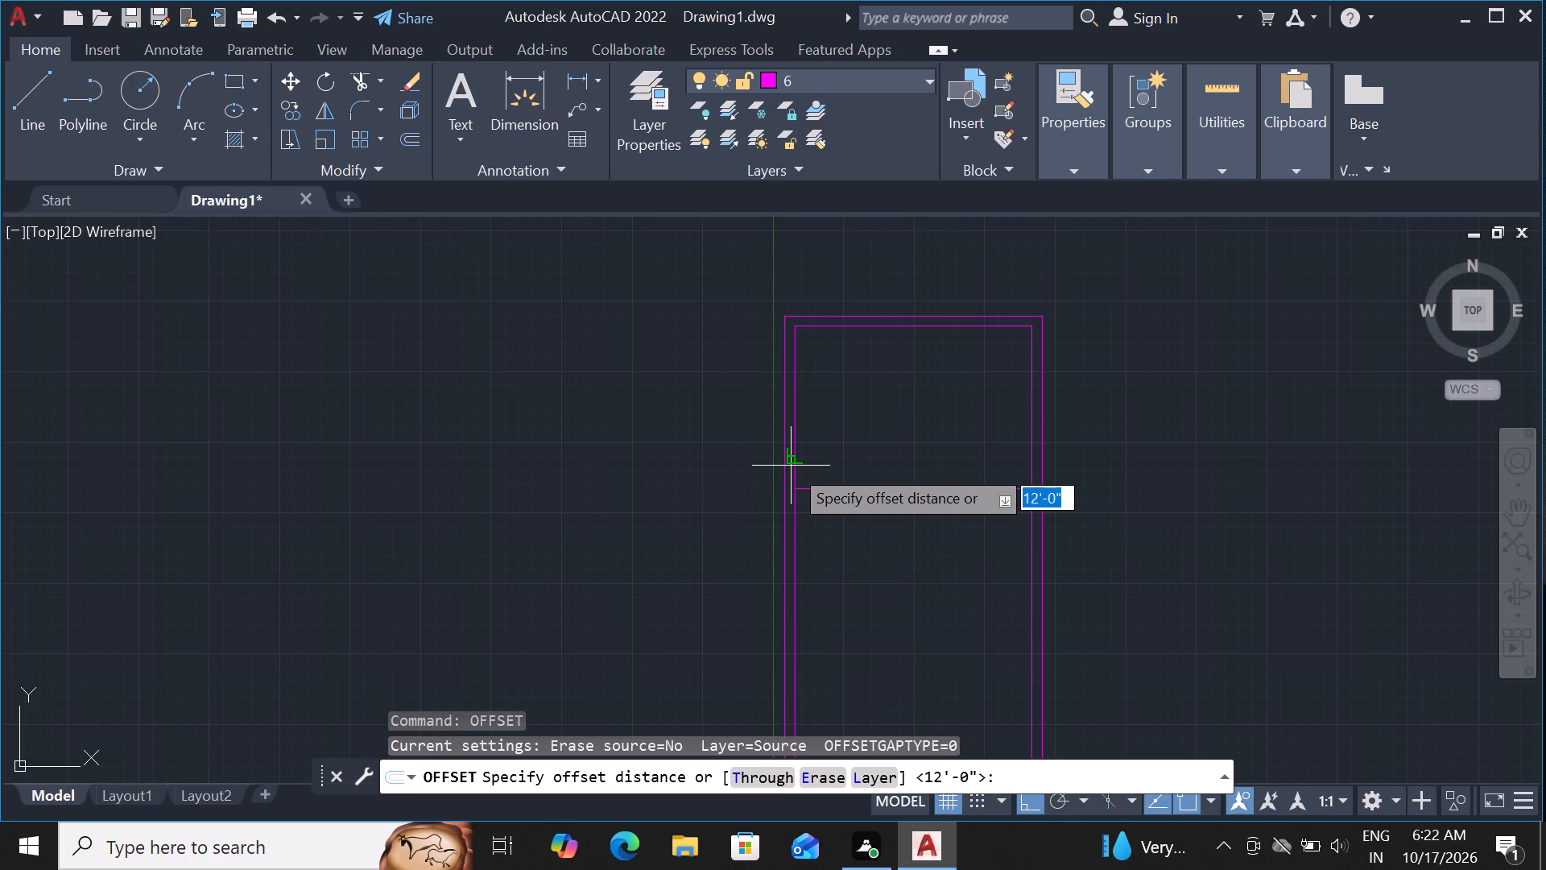
type("11'")
key("1")
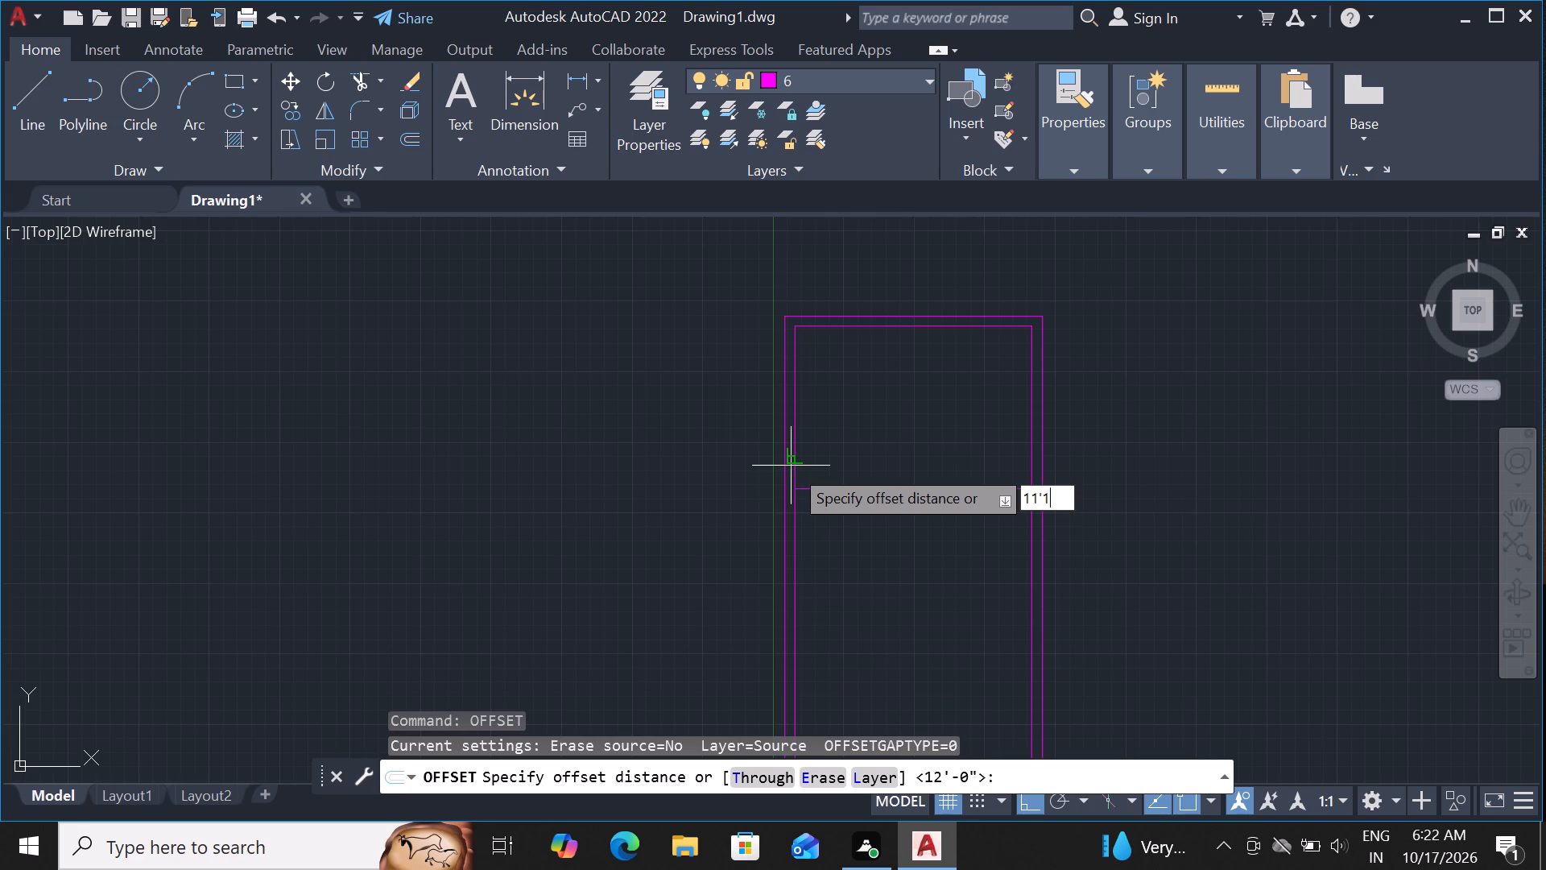
key("shift+quotedbl")
key("Return")
left_click(1346, 398)
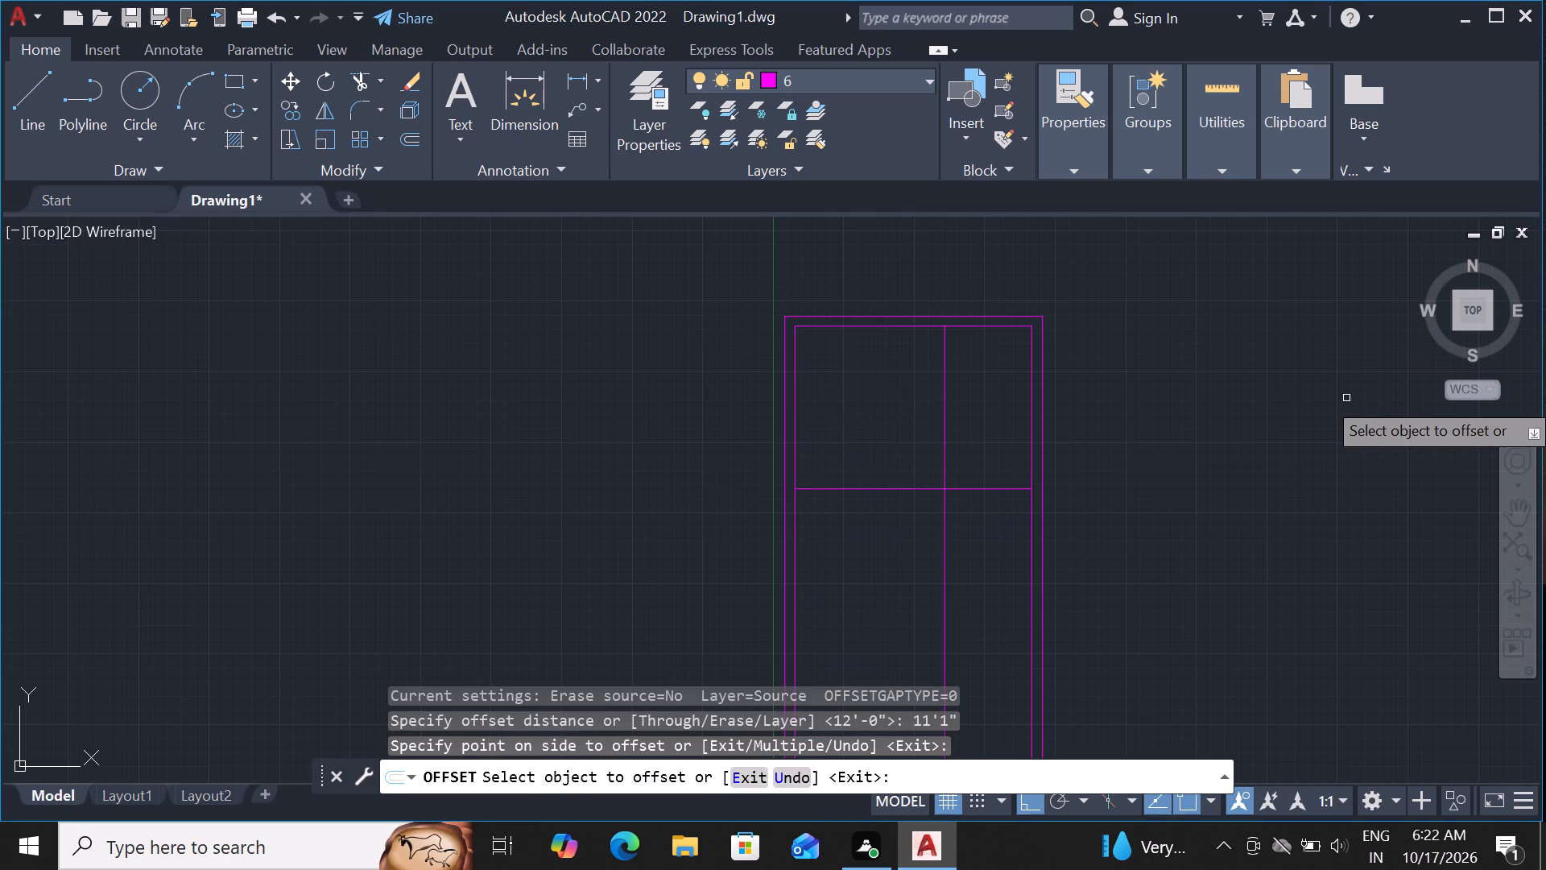
key("Escape")
Offset the horizontal partition line 6" downward and the vertical partition line 6" to the right.
scroll(892, 507, "up", 3)
left_click(968, 433)
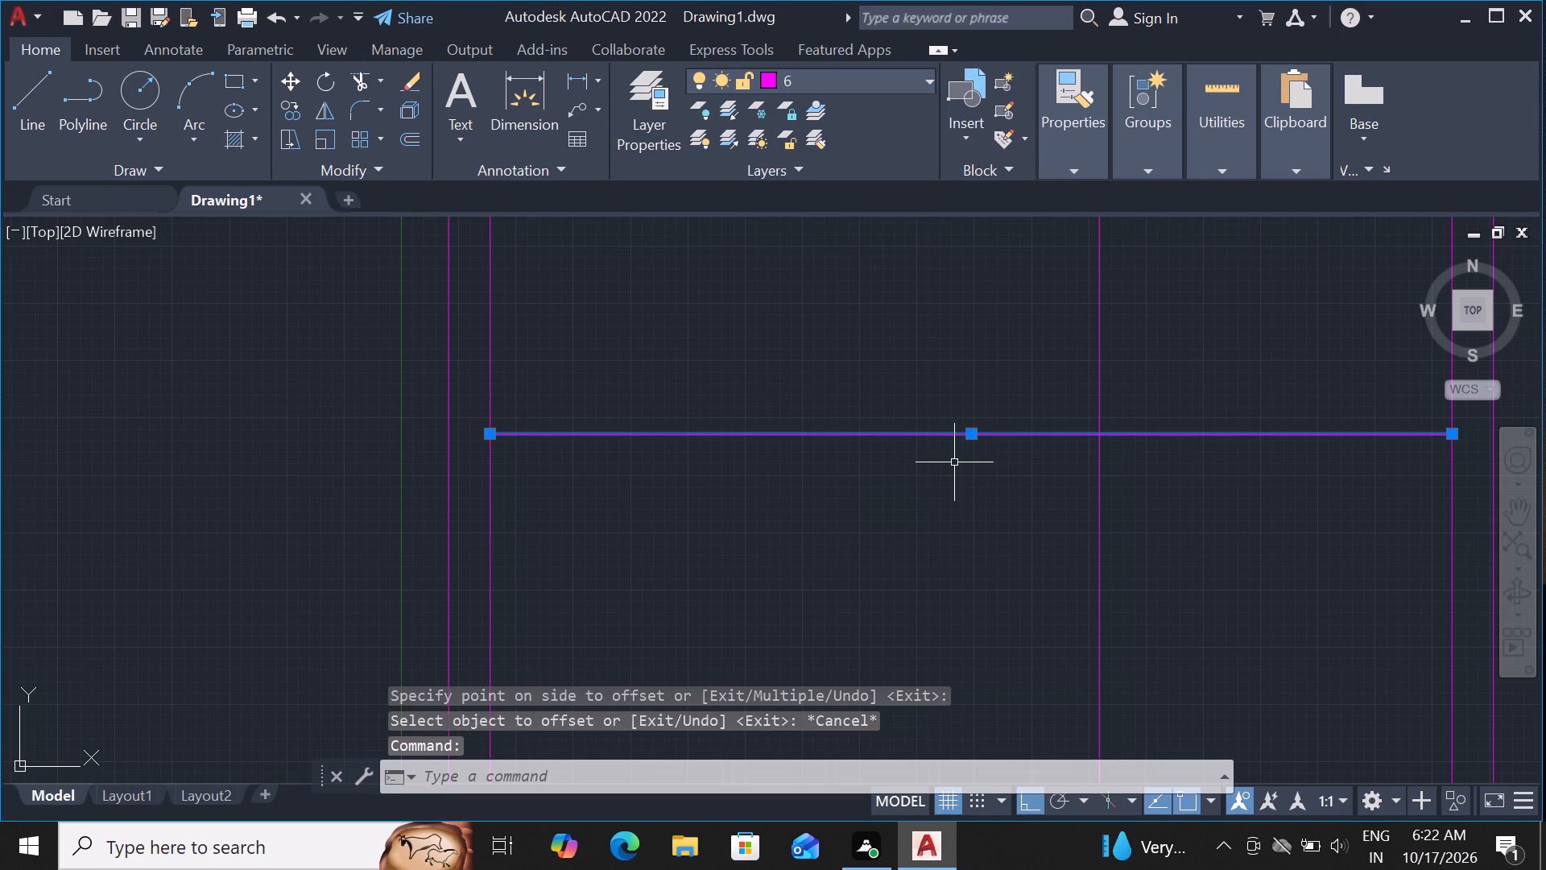
type("OF 6\"")
key("Return")
left_click(929, 529)
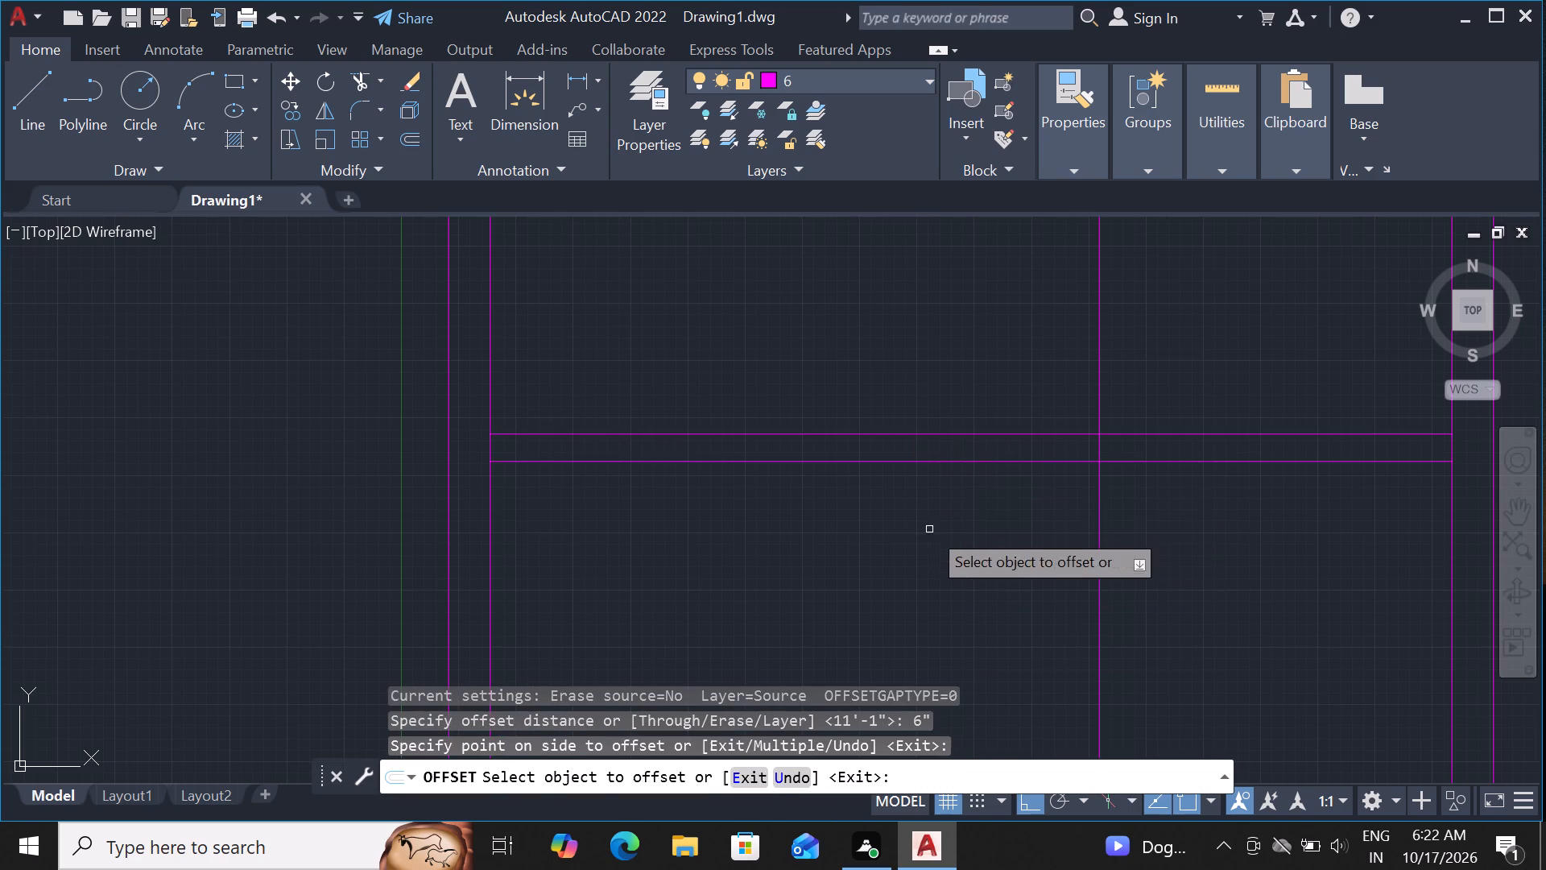
double_click(1099, 396)
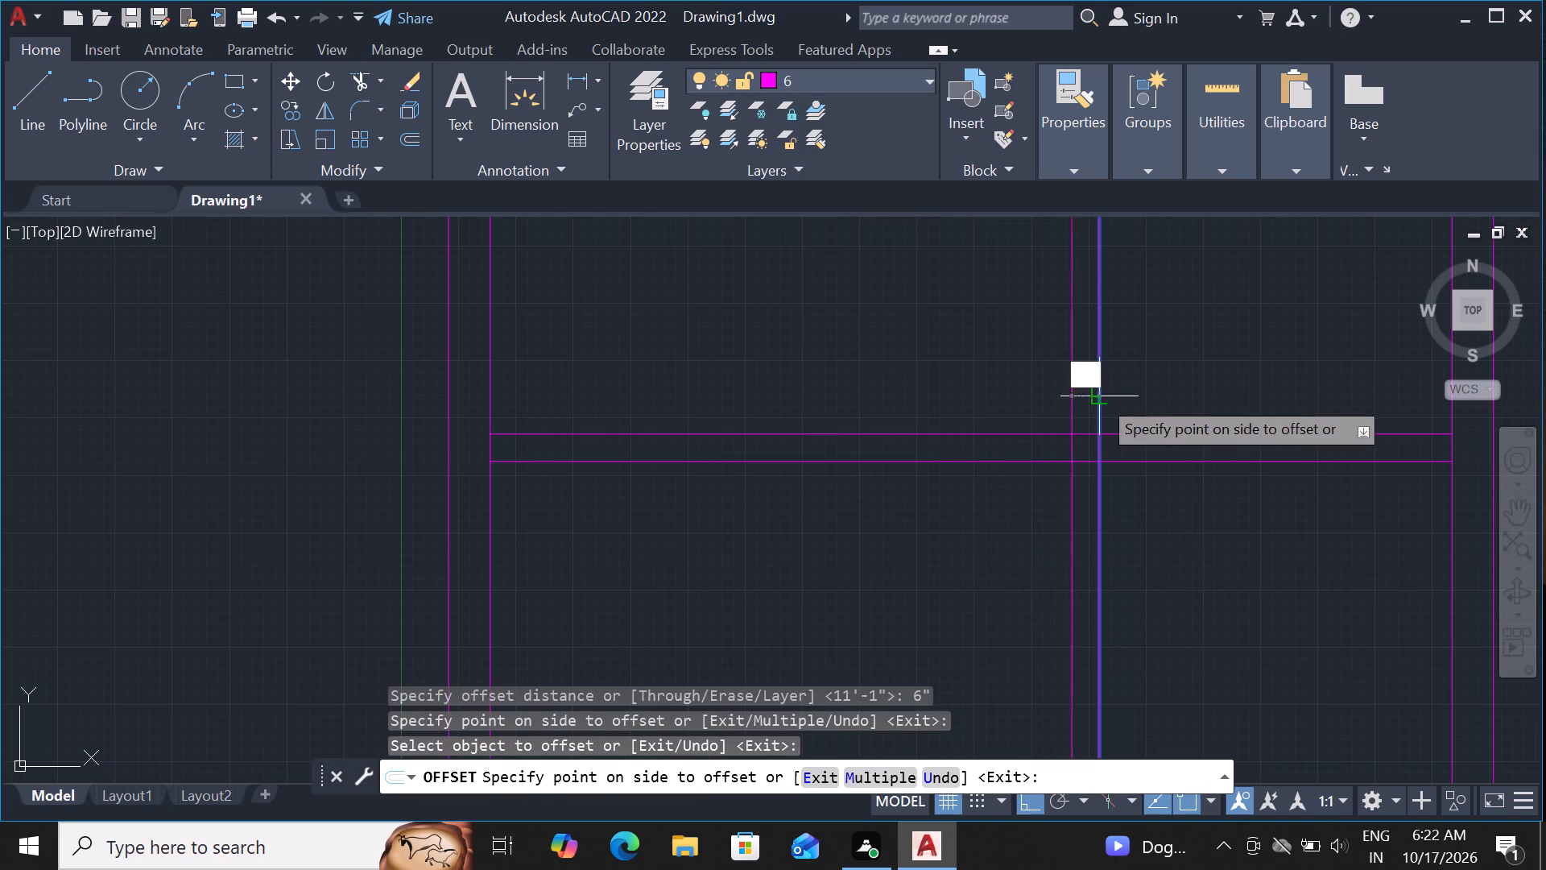
left_click(1191, 383)
key("Escape")
Offset the lower line of the horizontal partition 11' downward.
scroll(1122, 437, "down", 3)
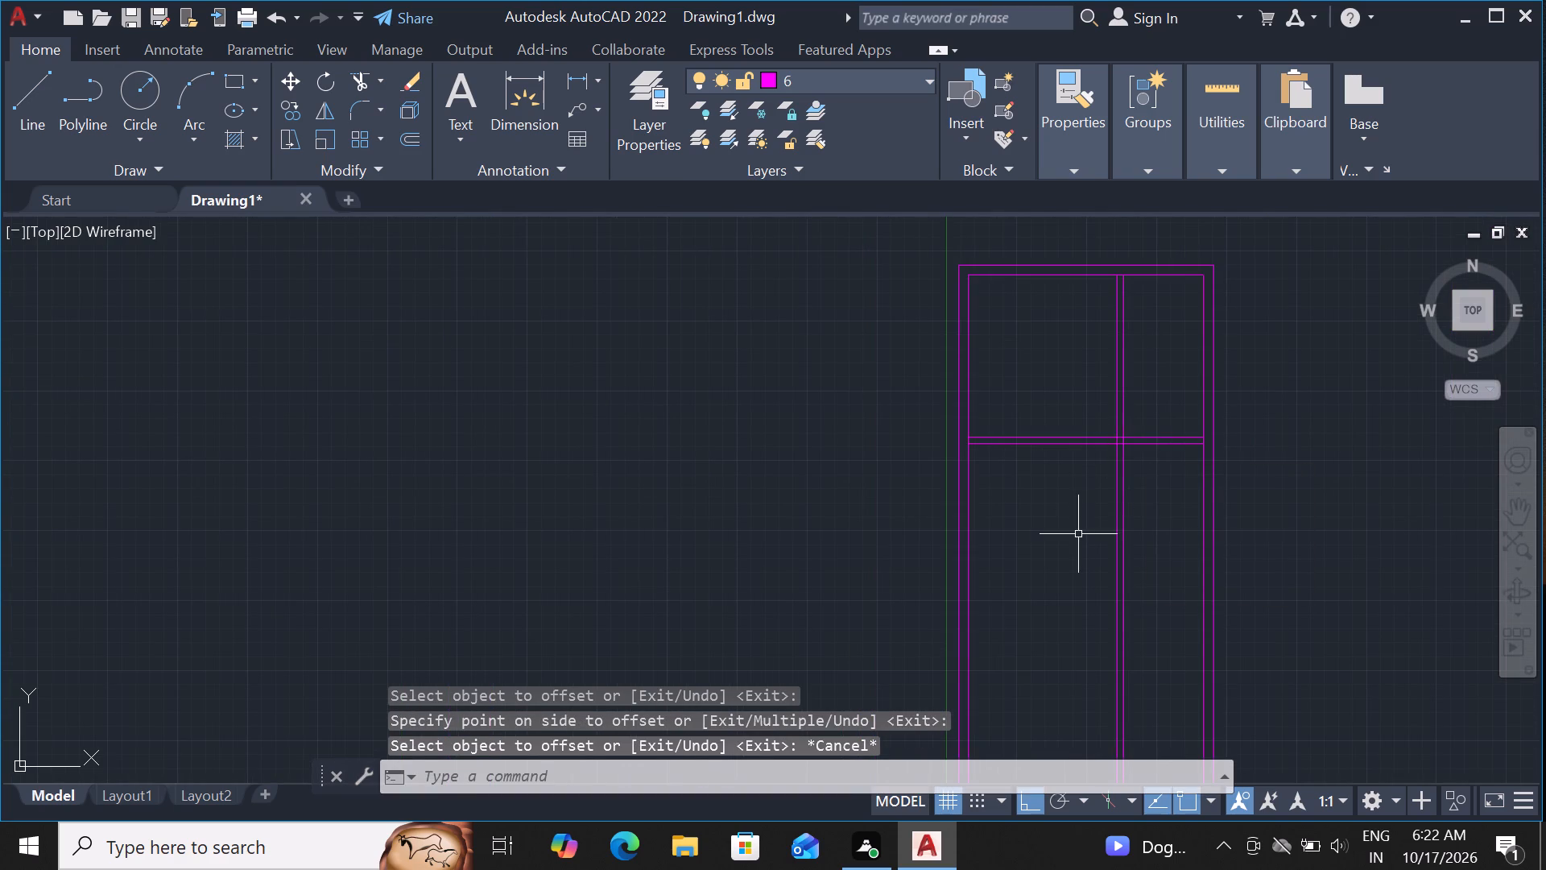
scroll(1077, 533, "up", 2)
left_click(1105, 305)
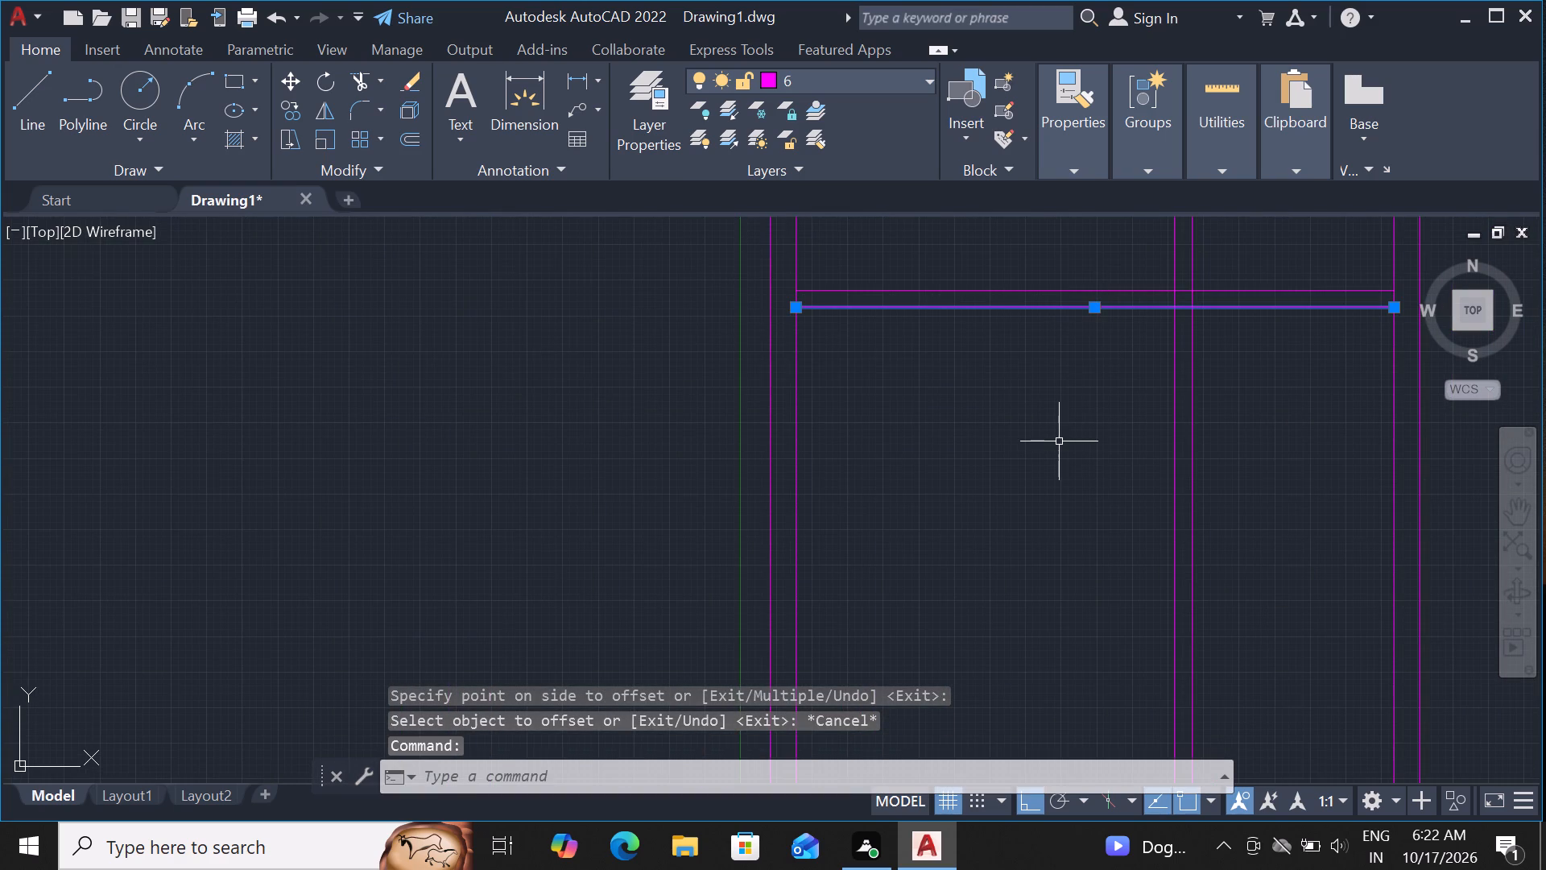
type("OF")
key("space")
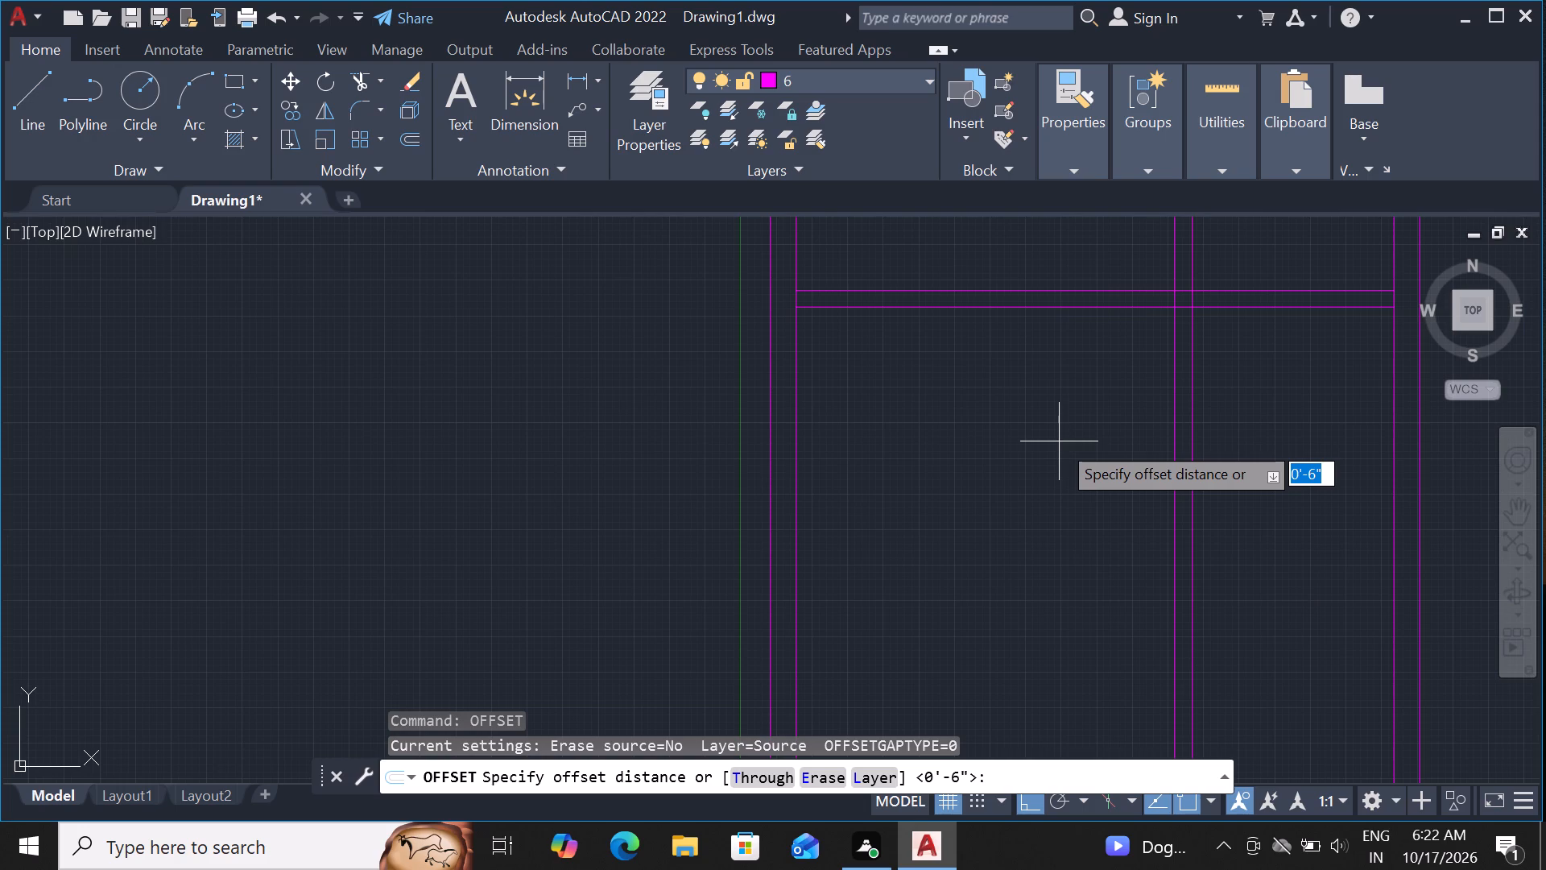
type("11")
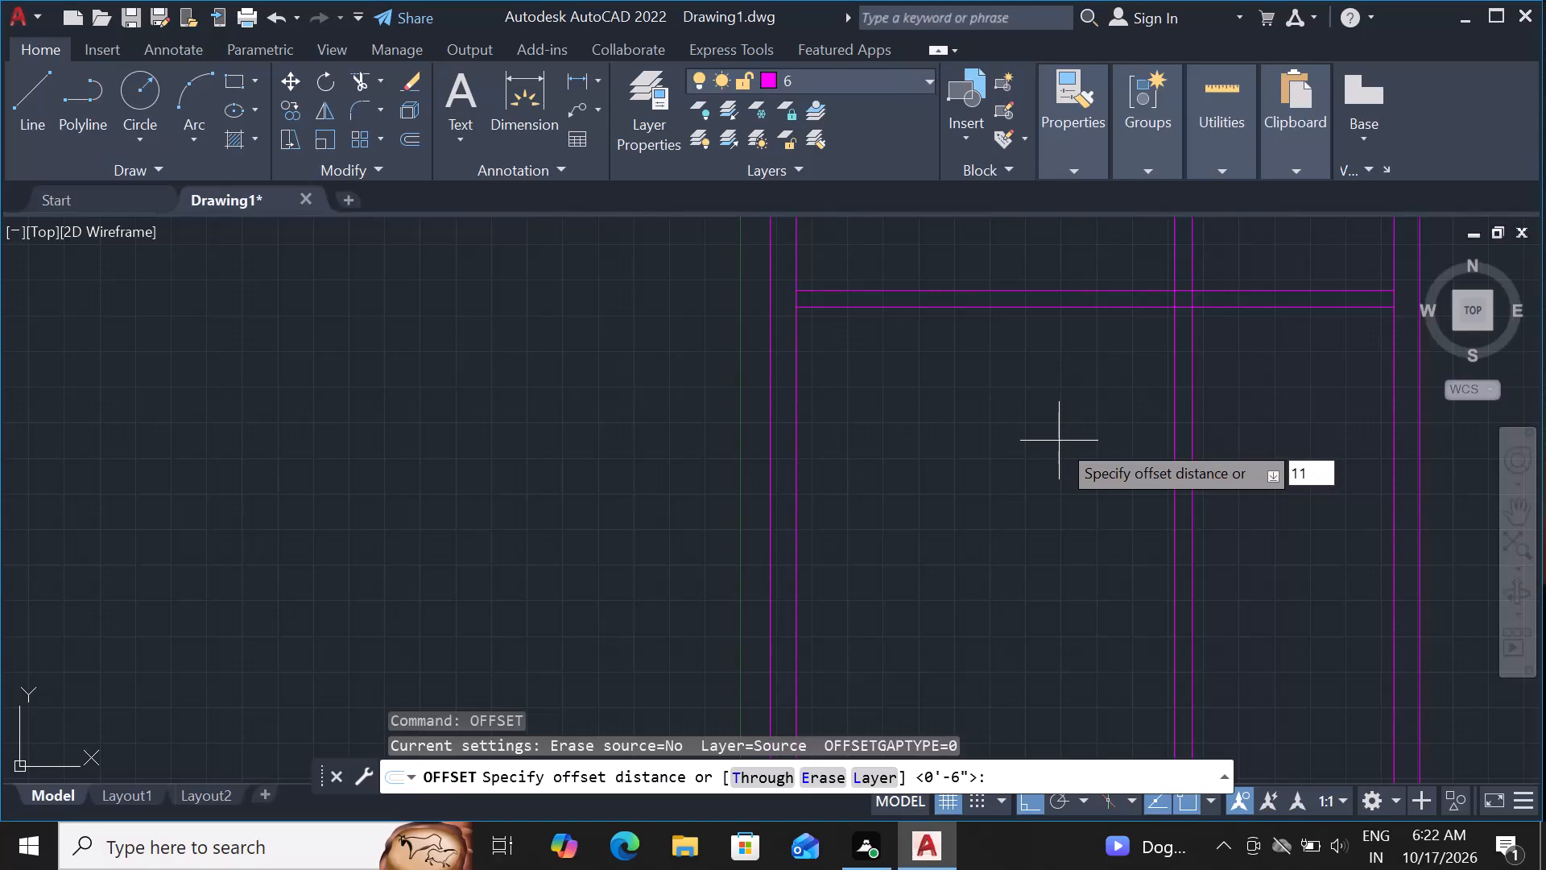
key("apostrophe")
key("Return")
left_click(1066, 496)
scroll(1068, 409, "down", 2)
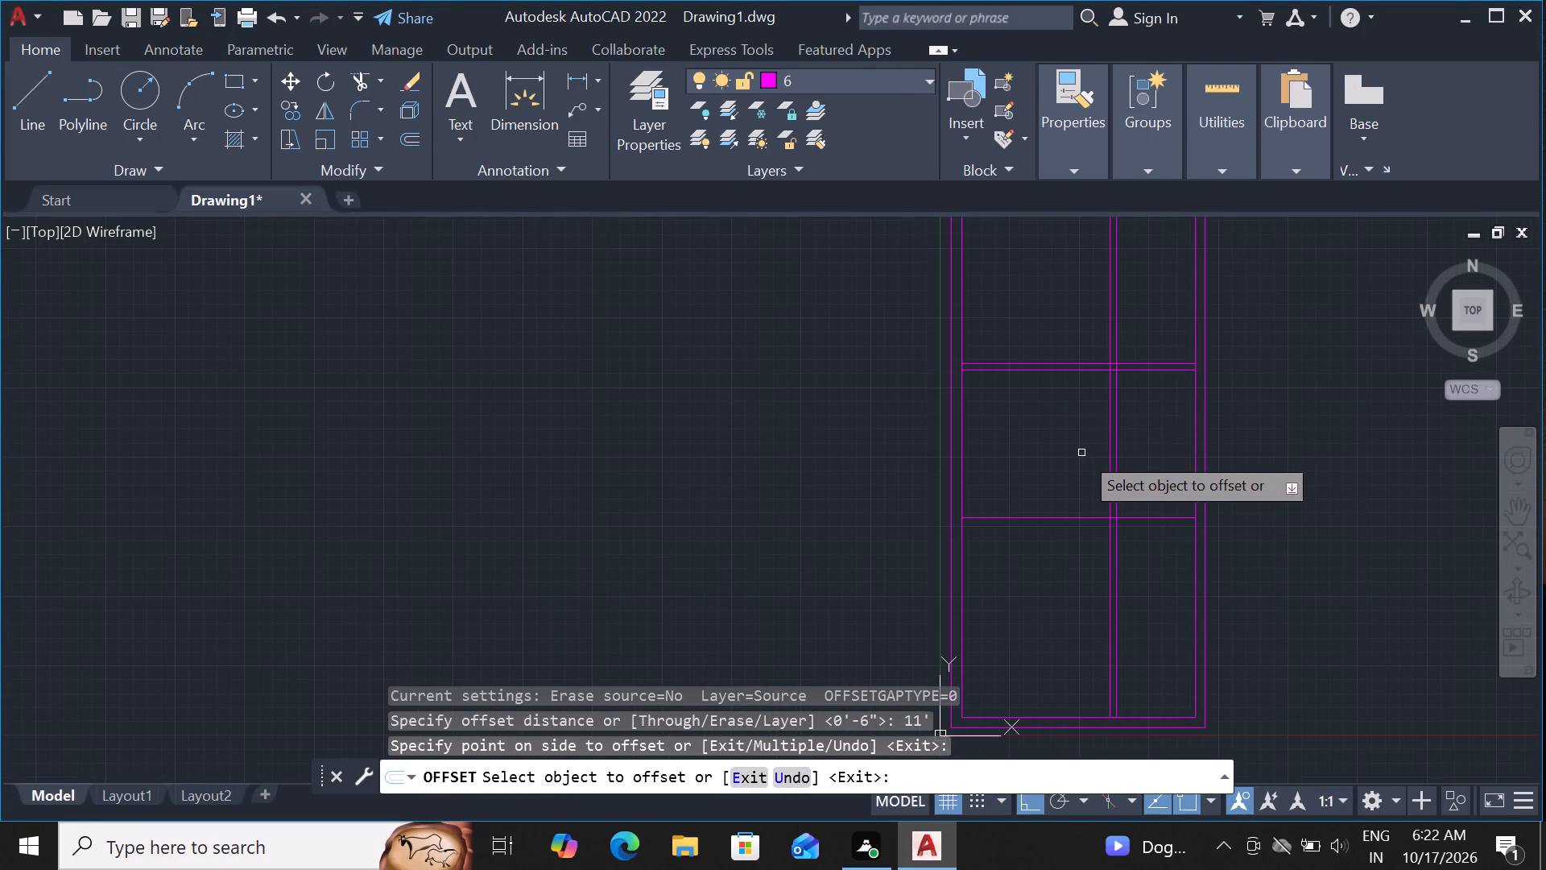
key("Escape")
Trim away both vertical partition lines below the upper horizontal partition.
type("TR")
key("space")
key("space")
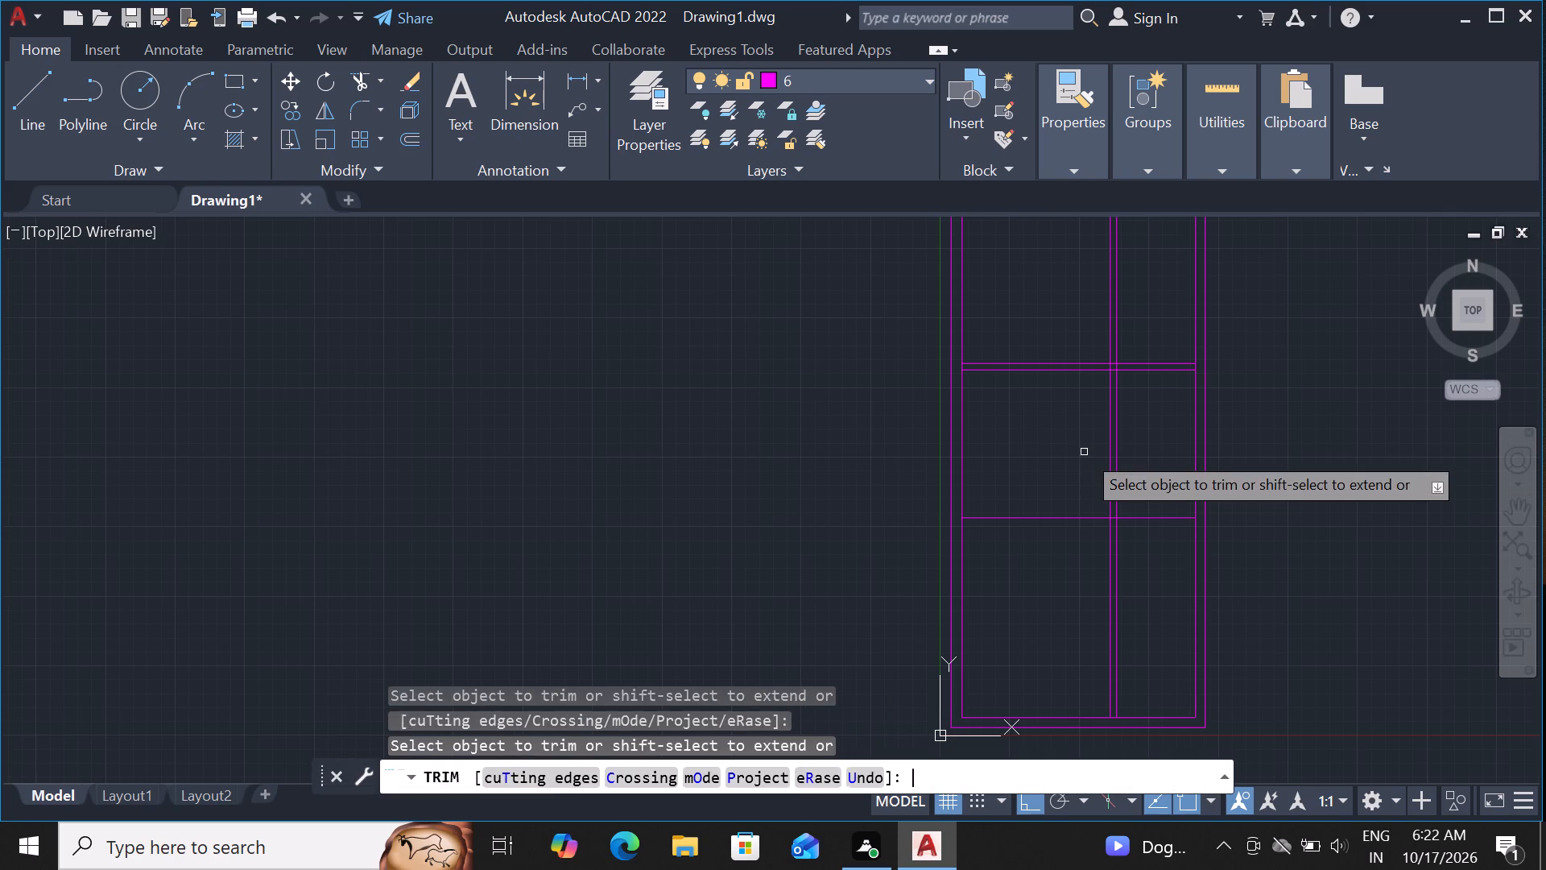
left_click(1089, 452)
left_click(1131, 433)
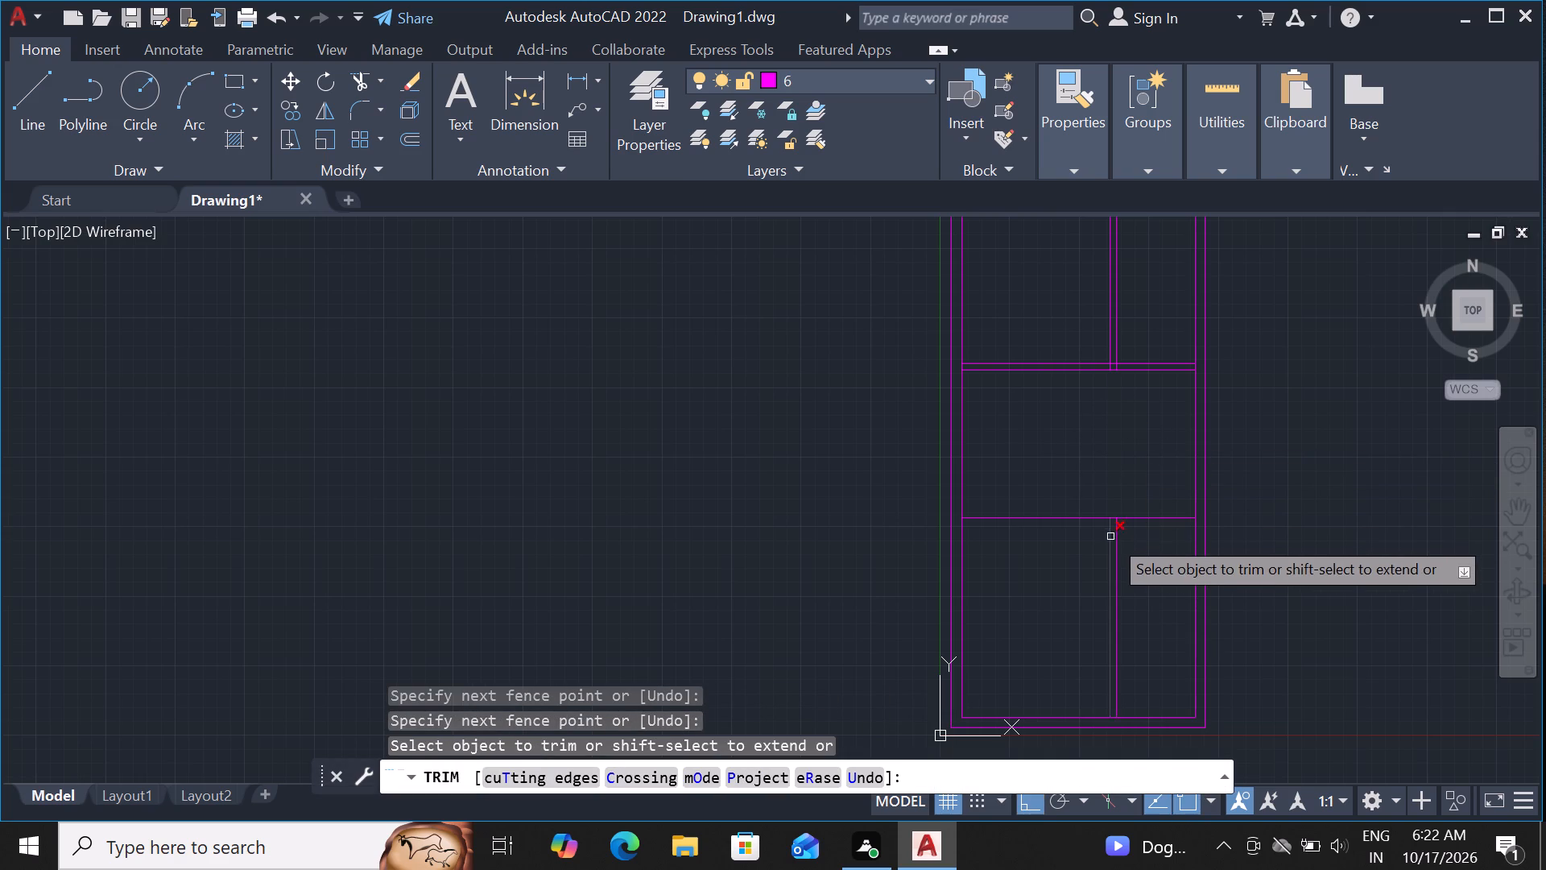
left_click(1126, 536)
left_click(1081, 544)
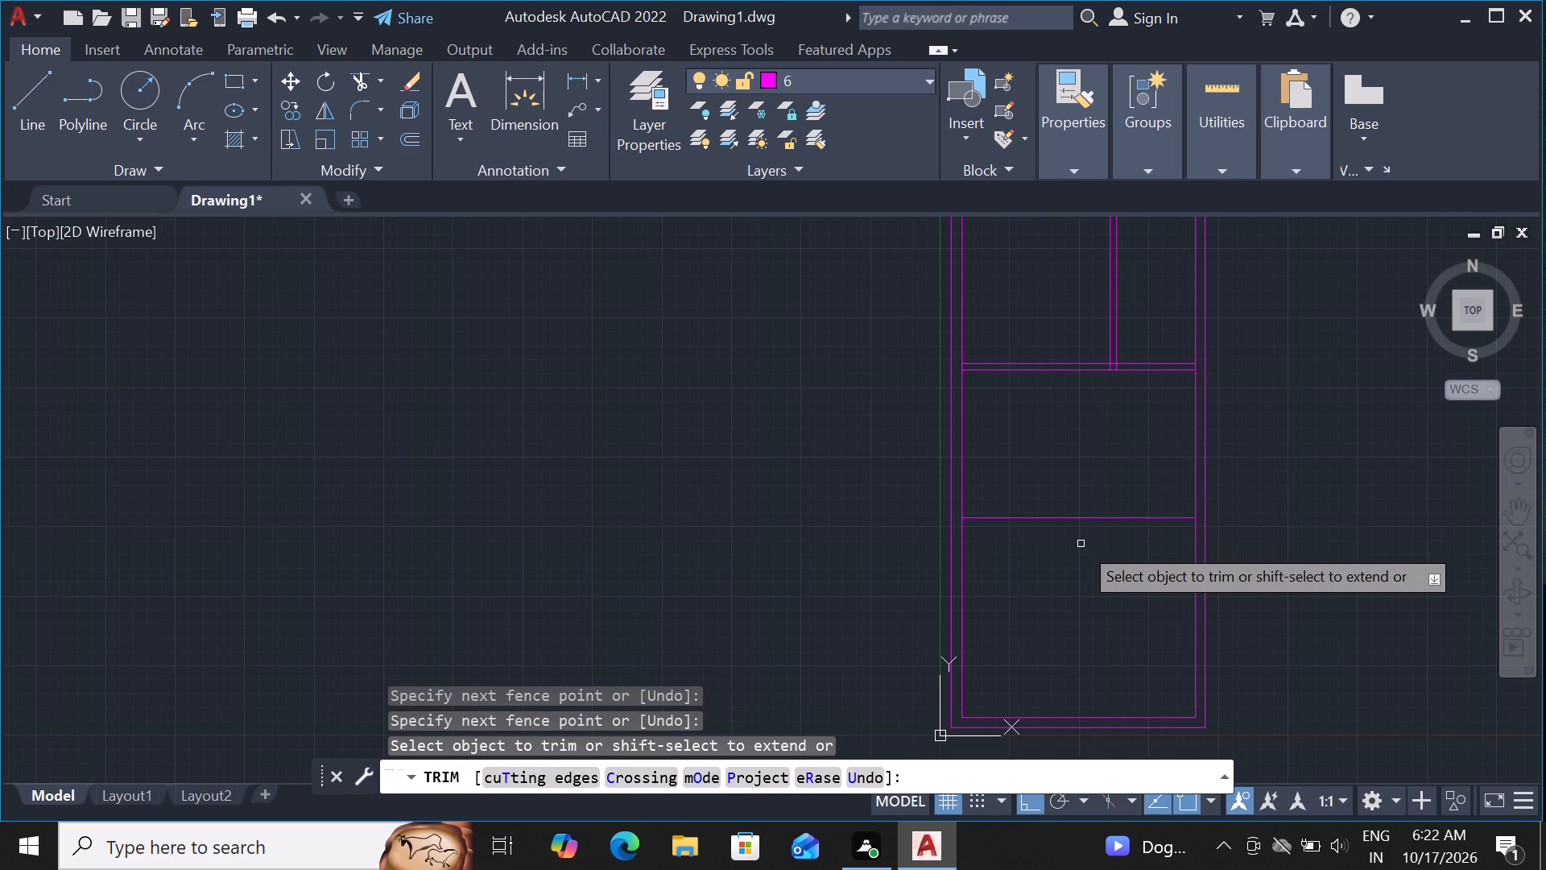
key("Escape")
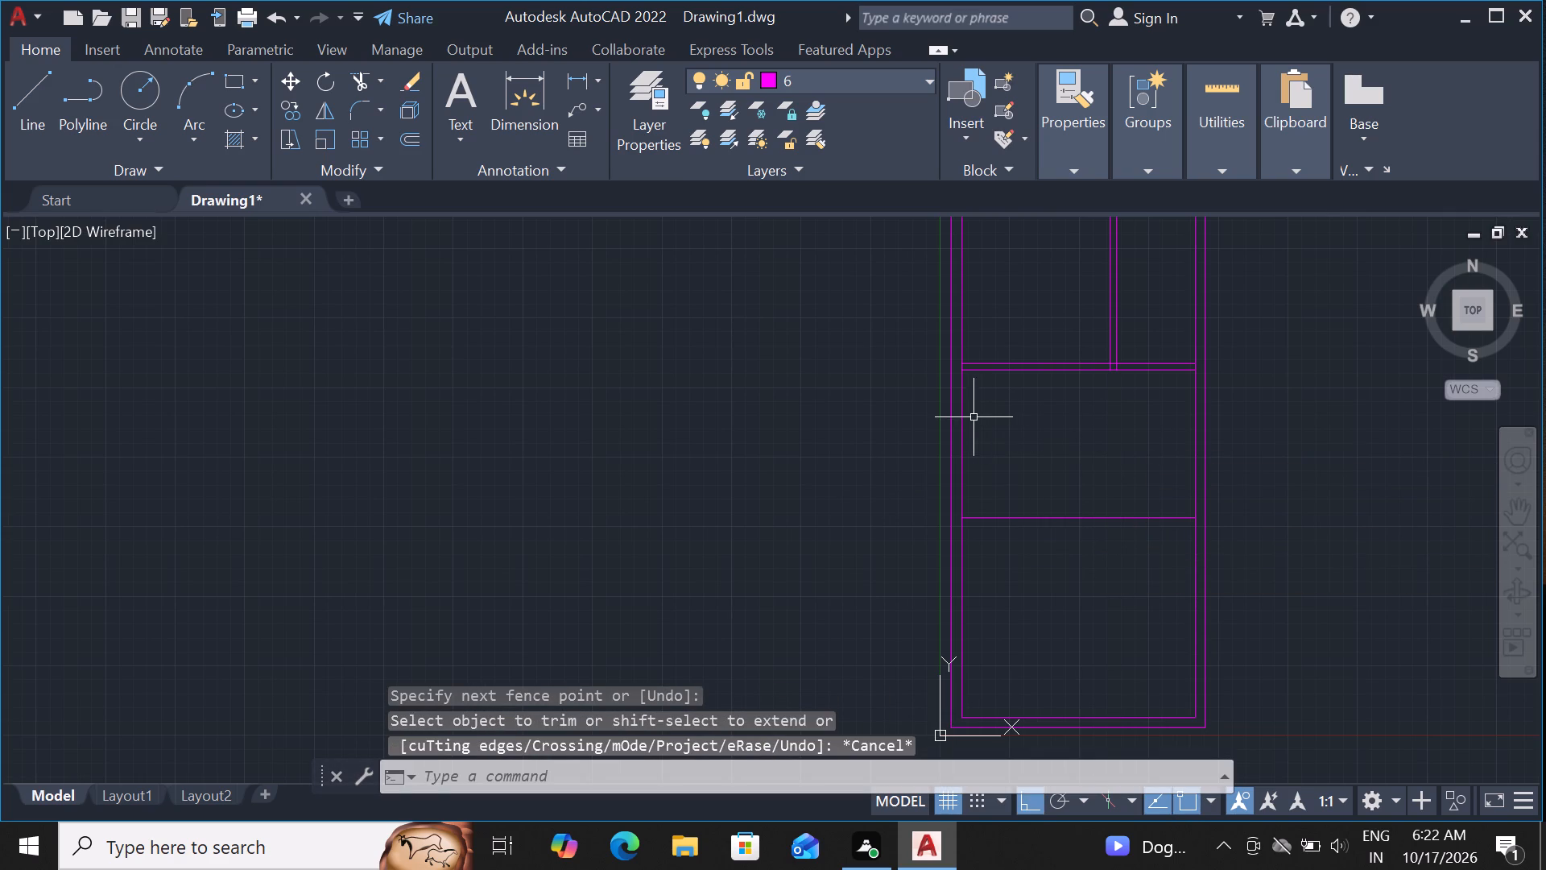
Trim the left inner wall line between the two lines of the upper horizontal partition.
scroll(972, 419, "up", 1)
scroll(975, 309, "up", 3)
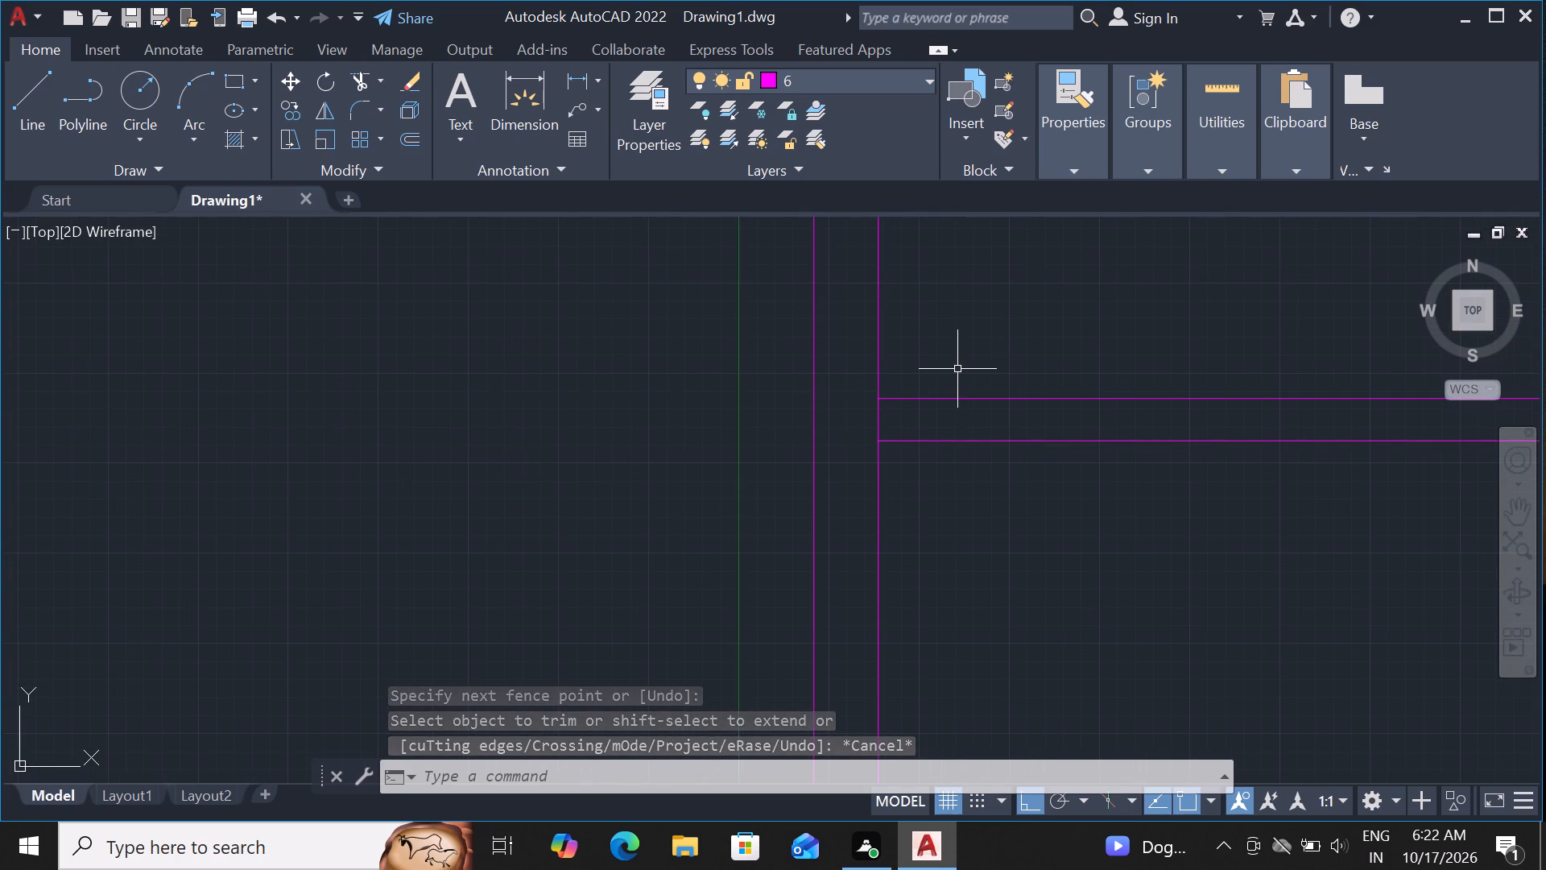
type("TR")
key("space")
key("space")
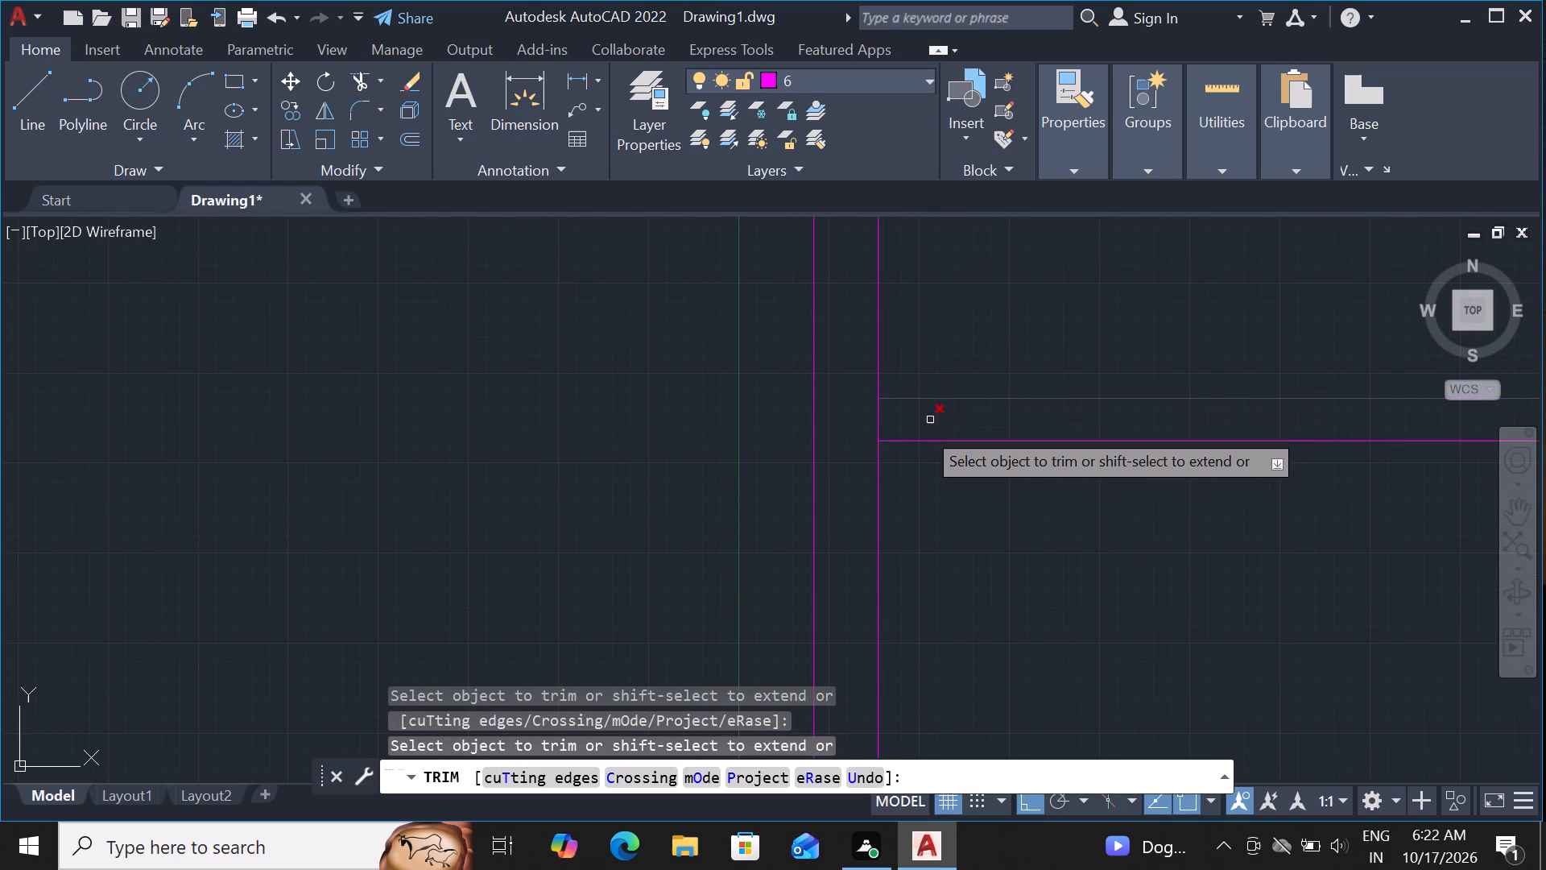
left_click(932, 425)
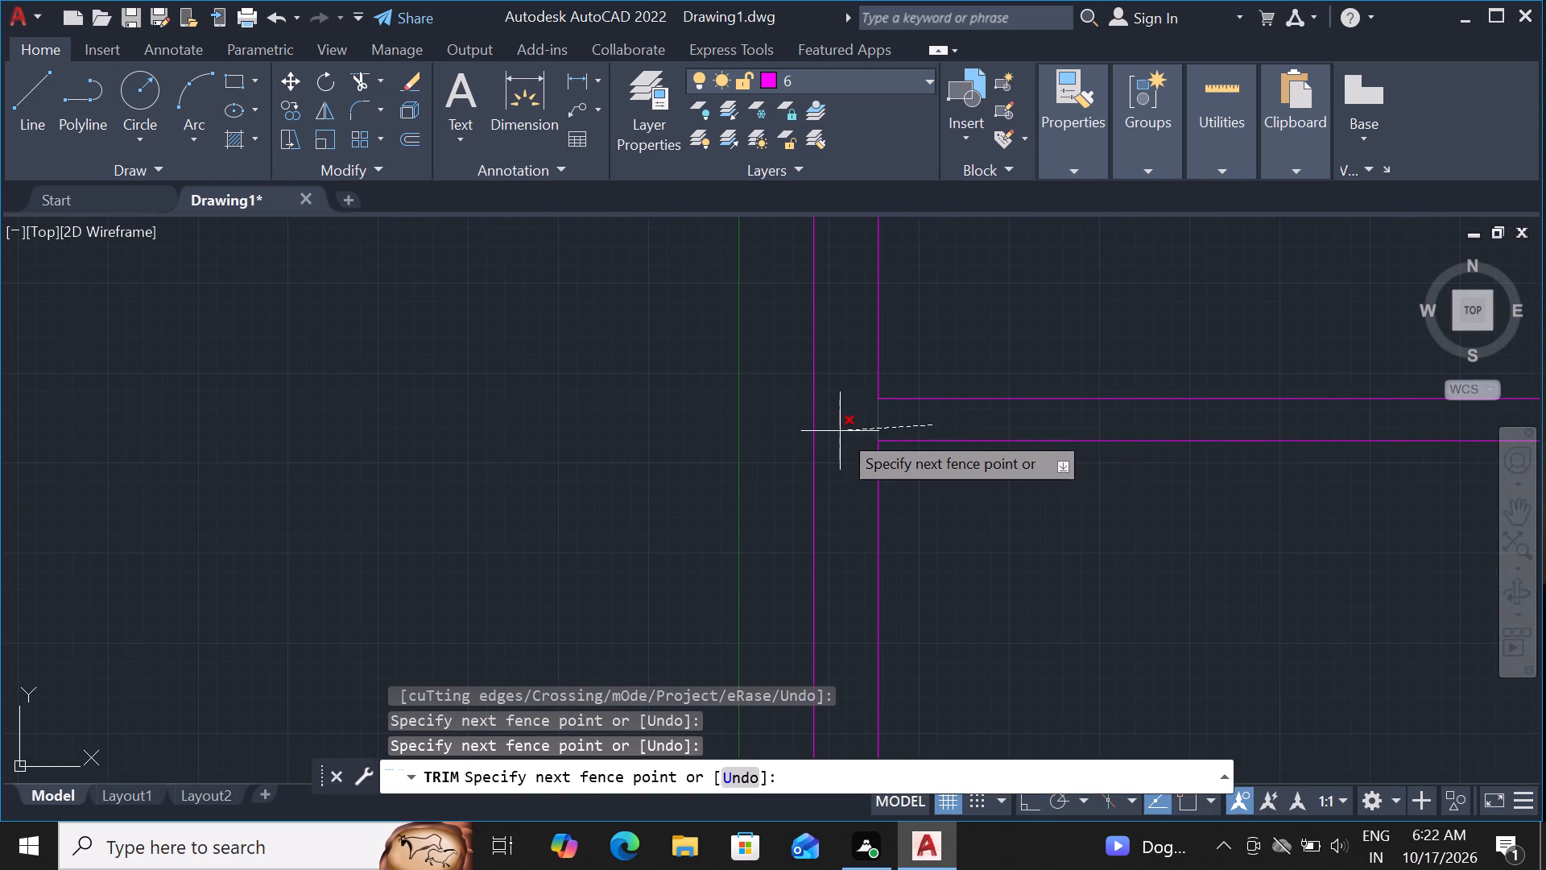
left_click(849, 427)
key("Escape")
Offset the left inner wall line below the upper horizontal partition 17'6" to the right.
scroll(873, 401, "down", 3)
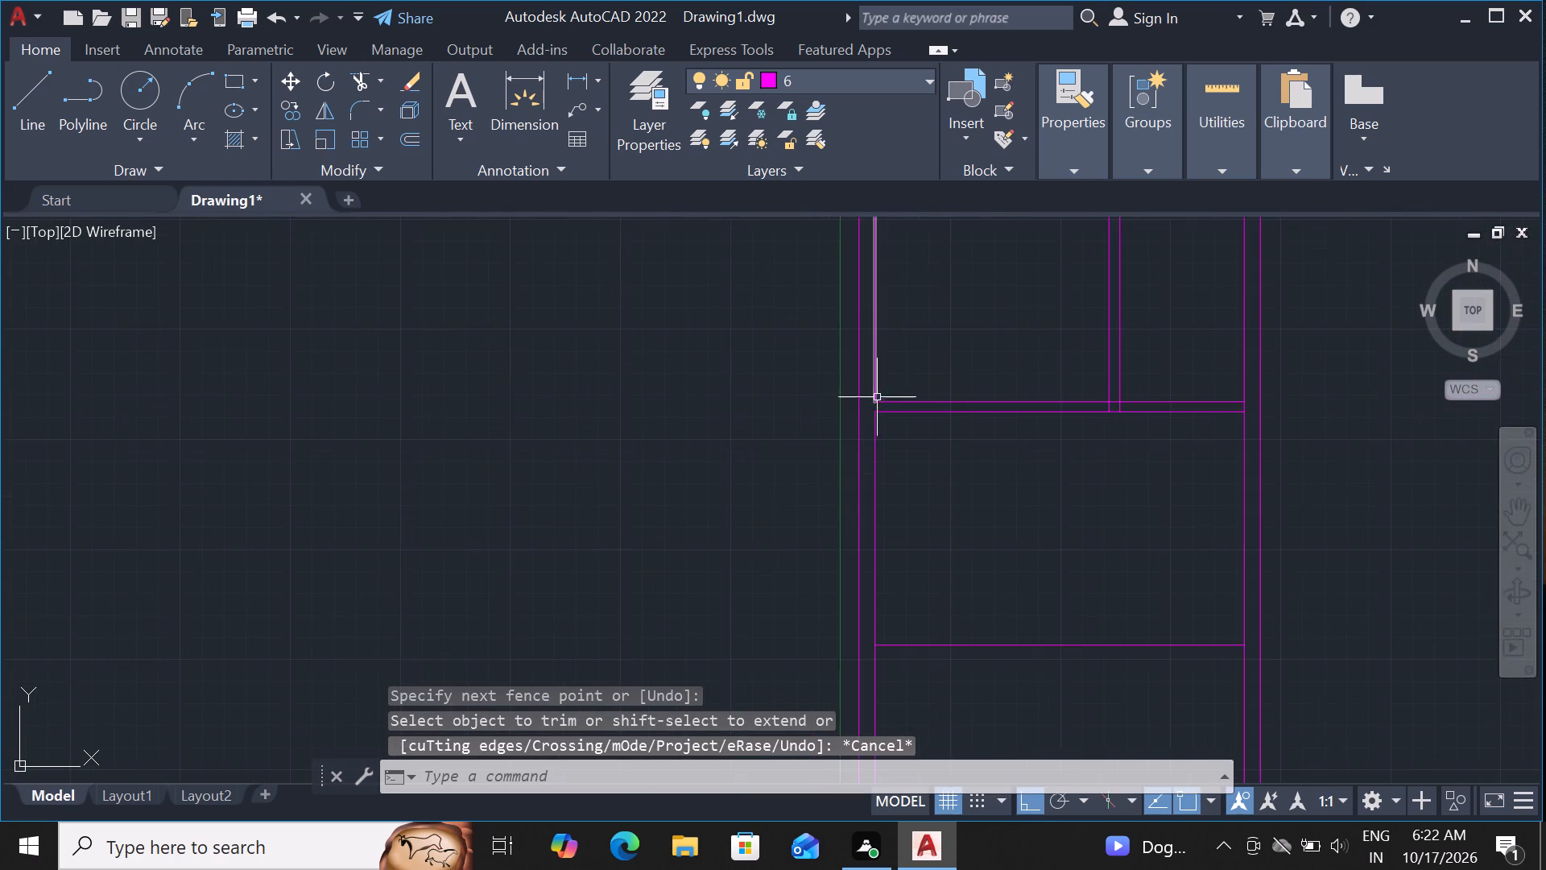
scroll(906, 377, "down", 3)
scroll(883, 425, "up", 5)
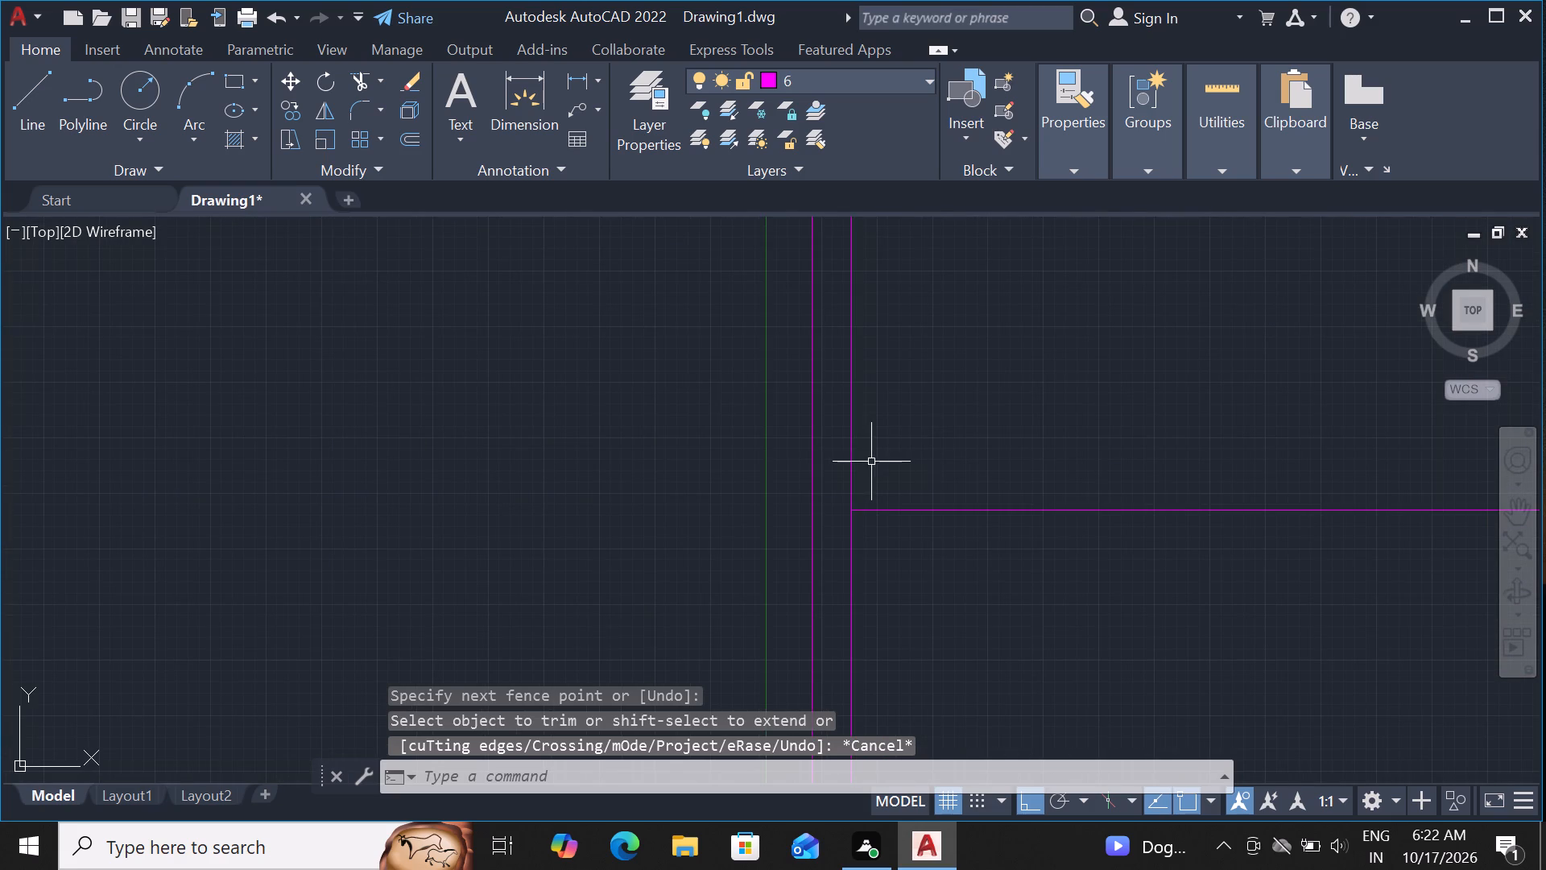
left_click(854, 471)
type("OF")
key("space")
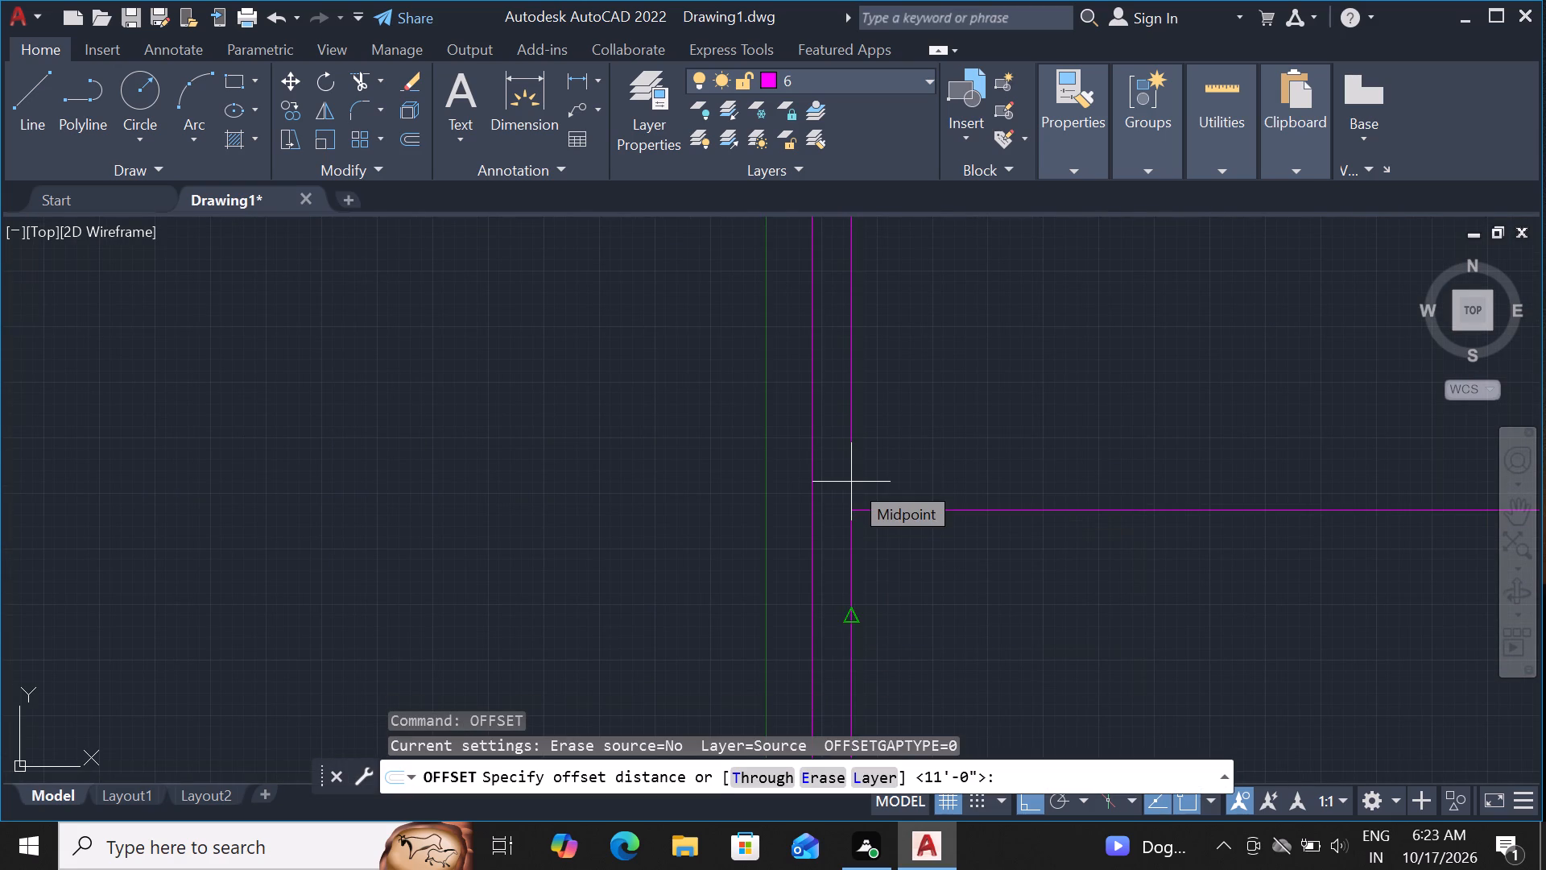
type("17'")
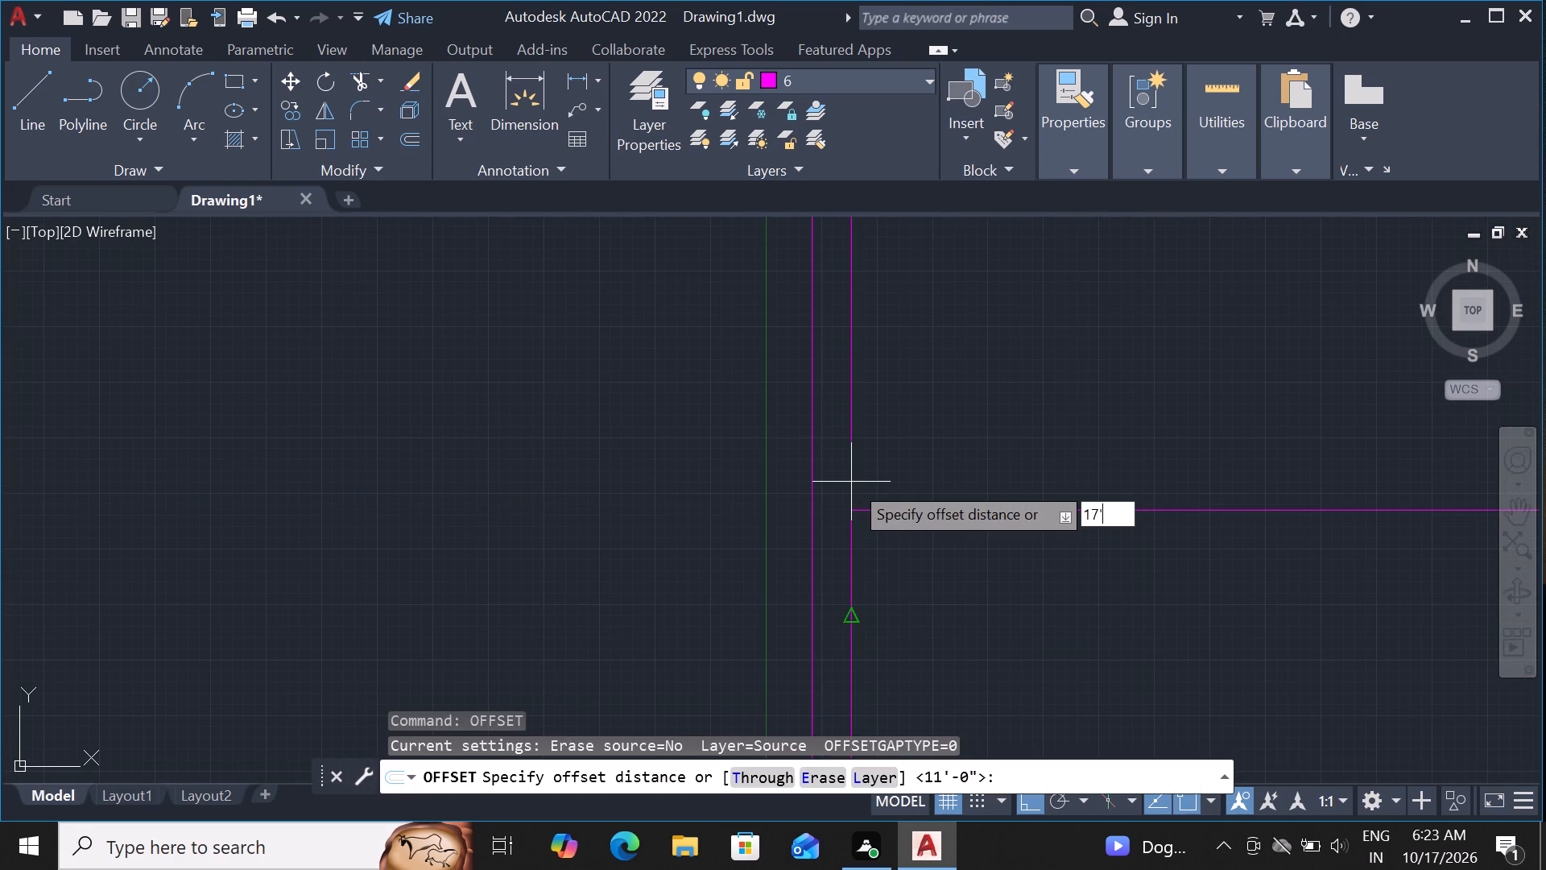
key("6")
key("shift+quotedbl")
key("Return")
left_click(1101, 449)
scroll(926, 510, "down", 3)
scroll(564, 503, "down", 1)
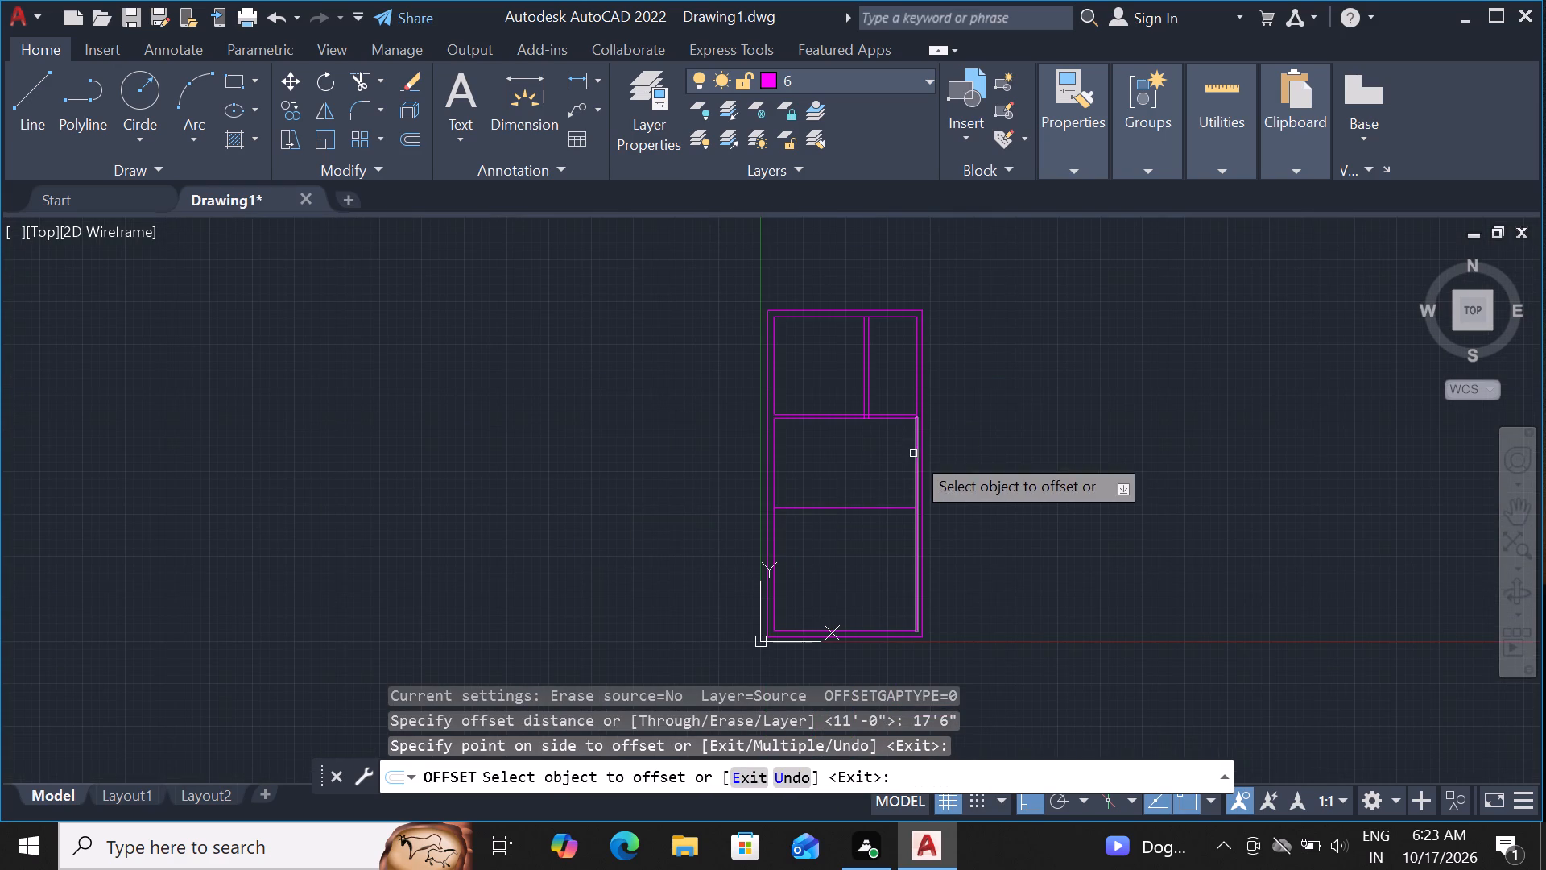
scroll(775, 484, "up", 2)
left_click(770, 484)
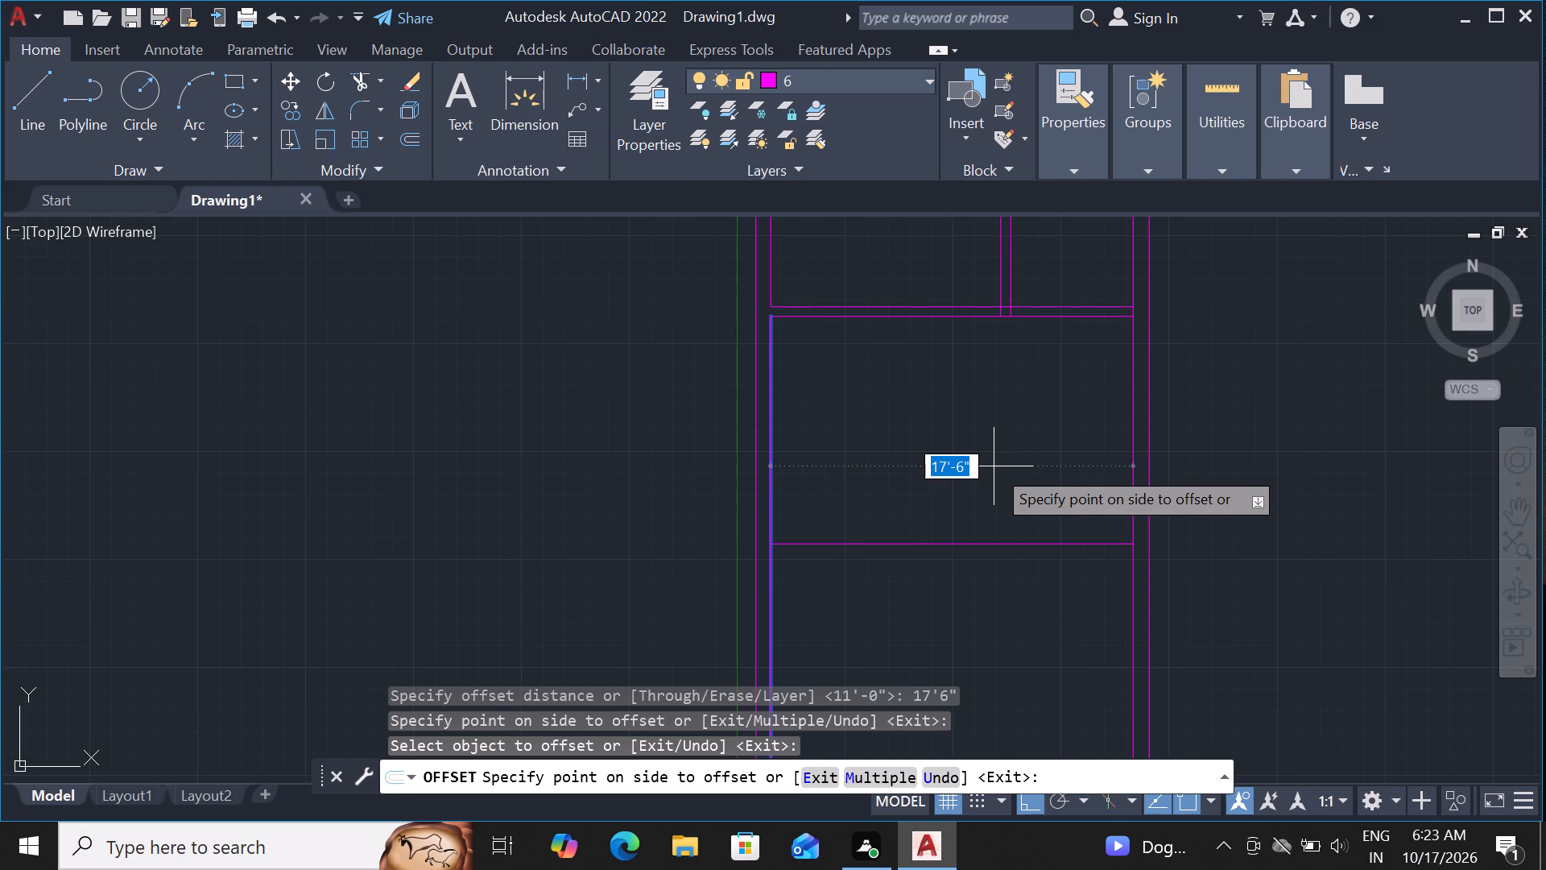
key("Escape")
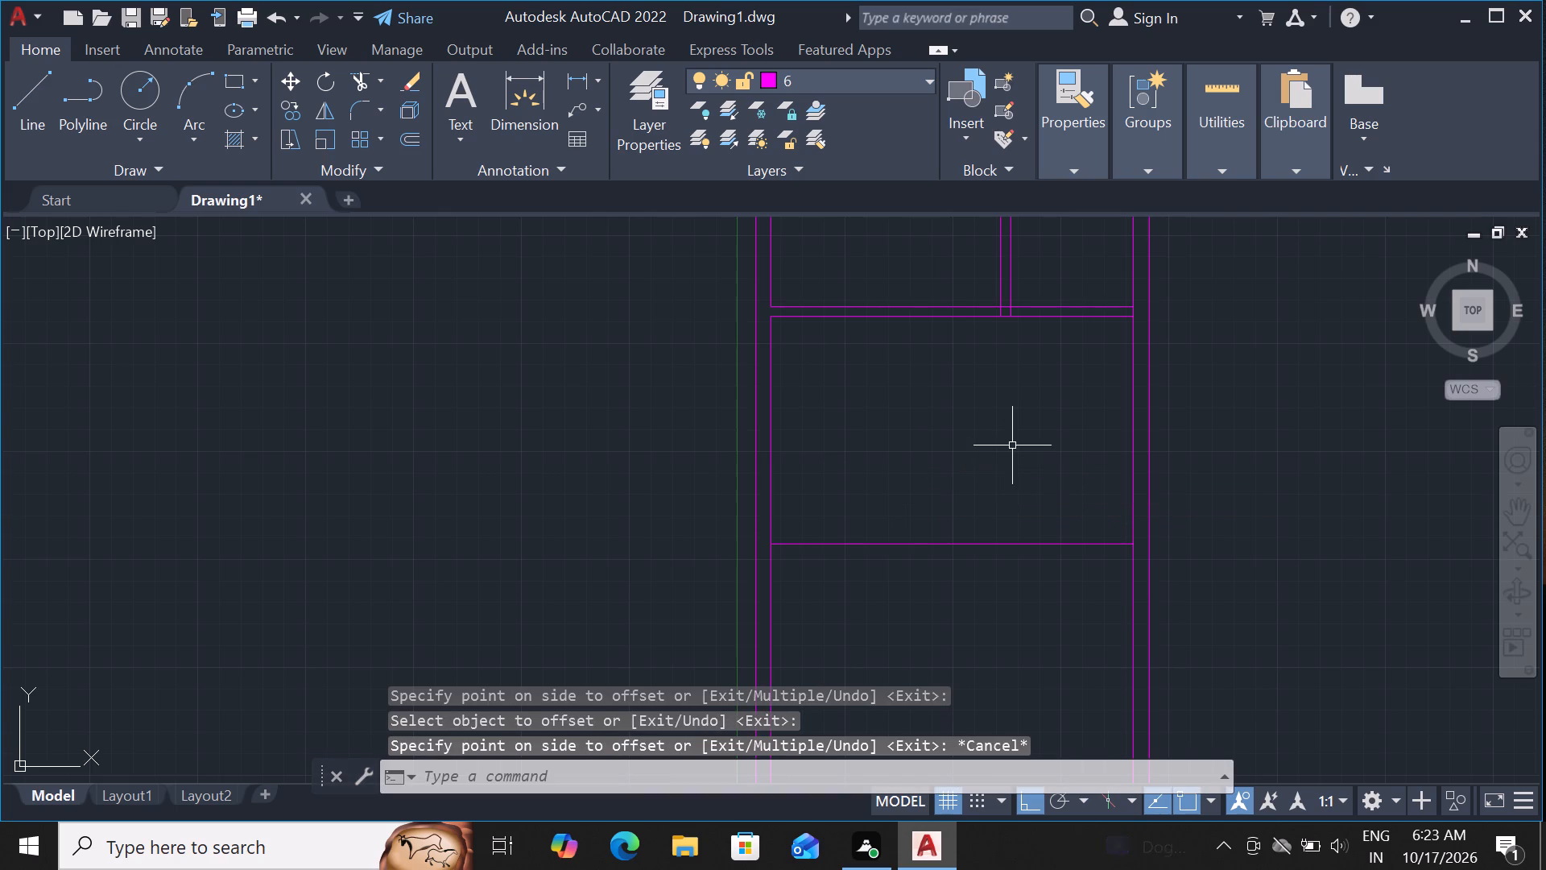
Offset the lower horizontal partition line 6" downward.
left_click(992, 544)
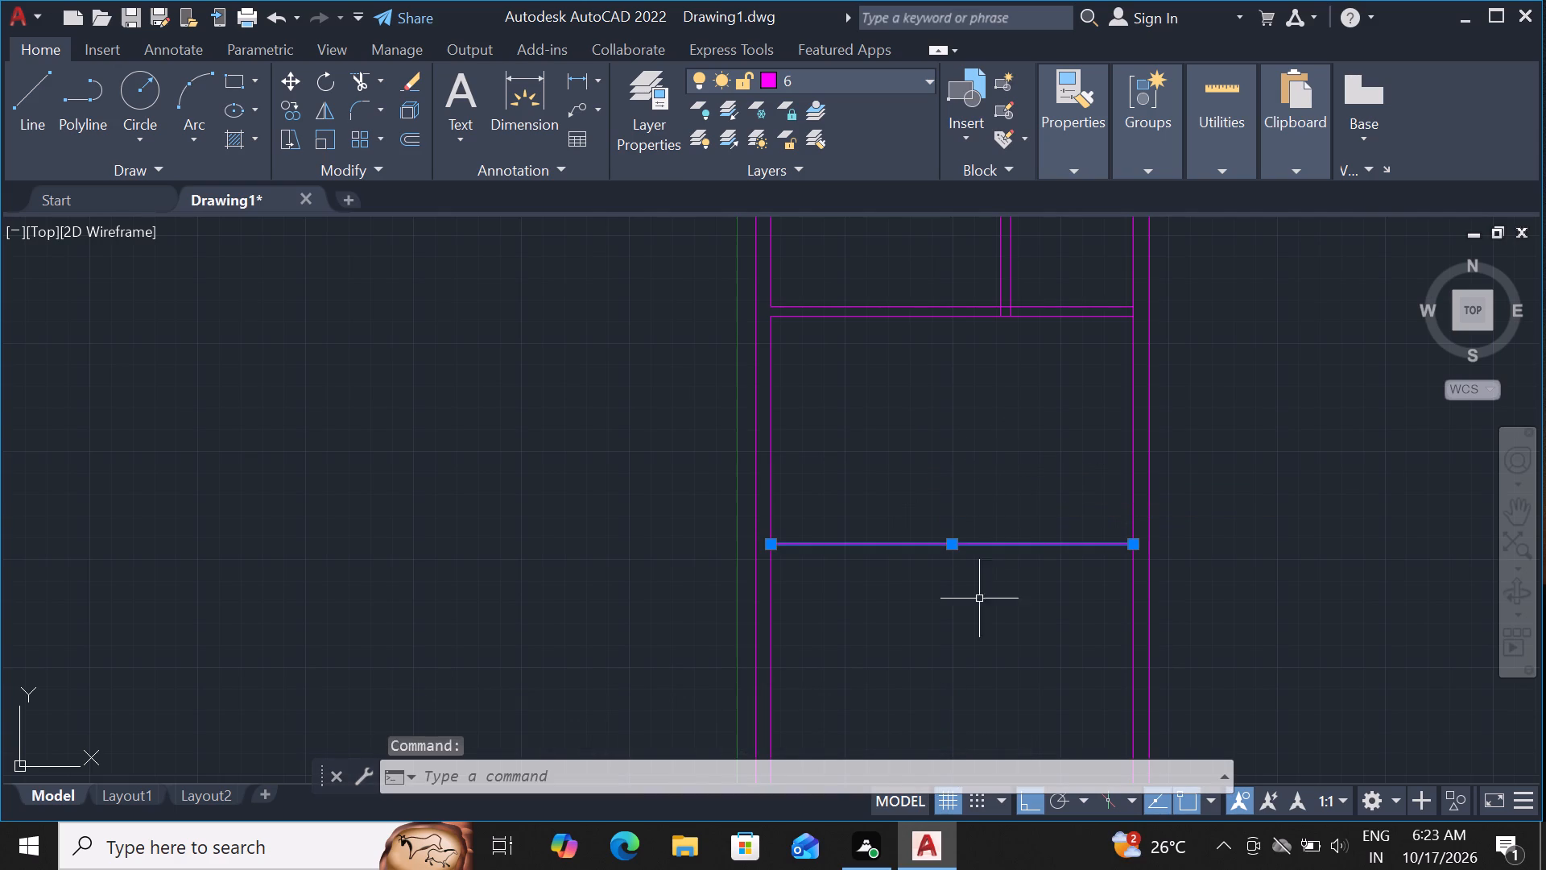
key("o")
key("f")
key("space")
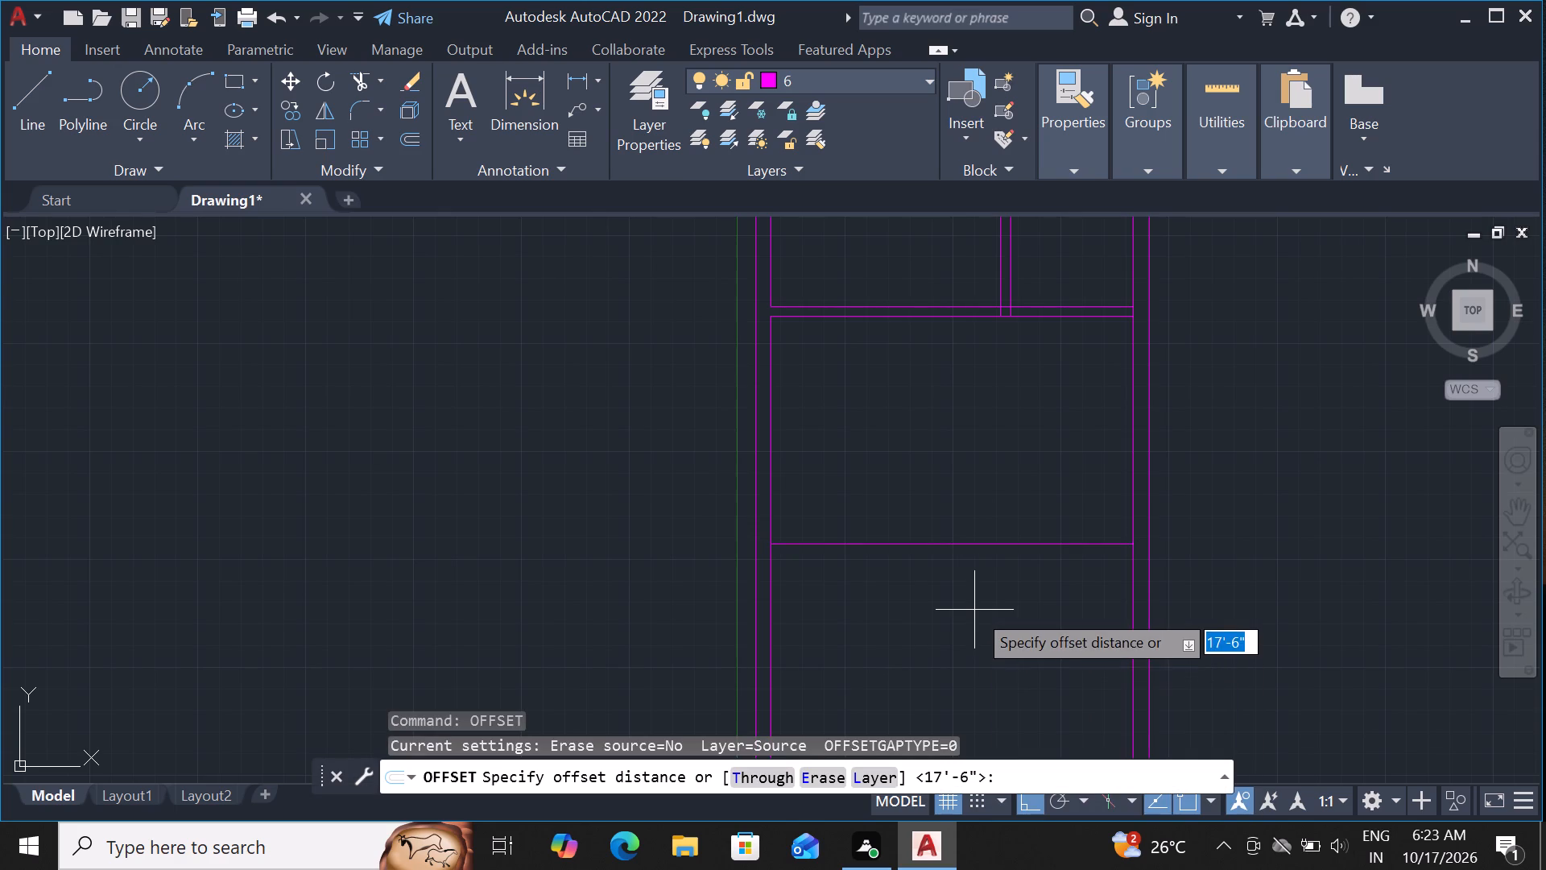
key("6")
key("shift+quotedbl")
key("Return")
left_click(978, 619)
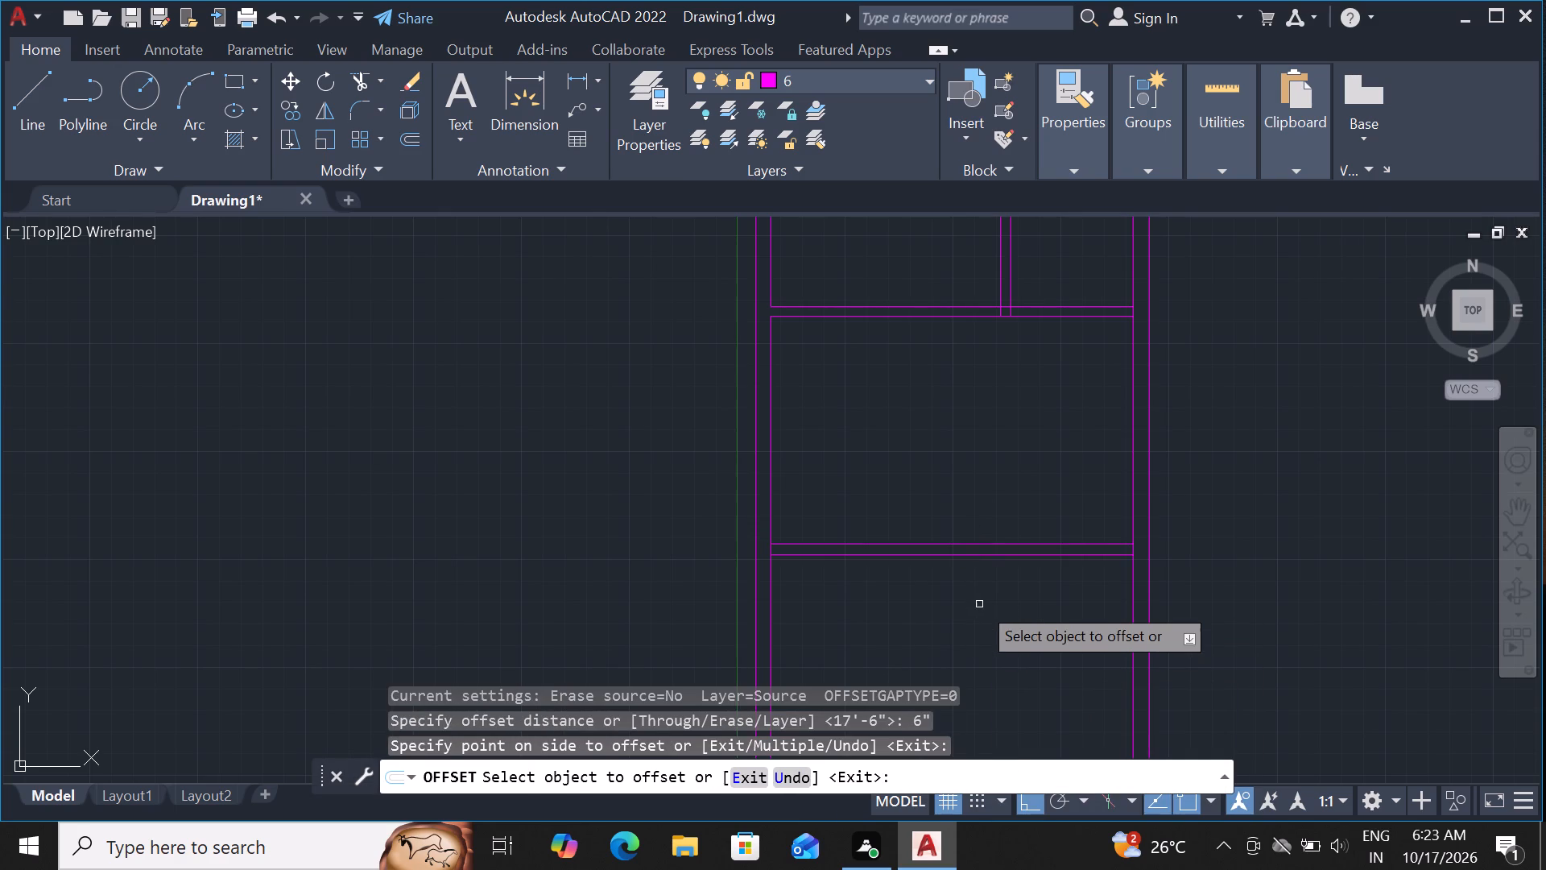
scroll(982, 500, "down", 2)
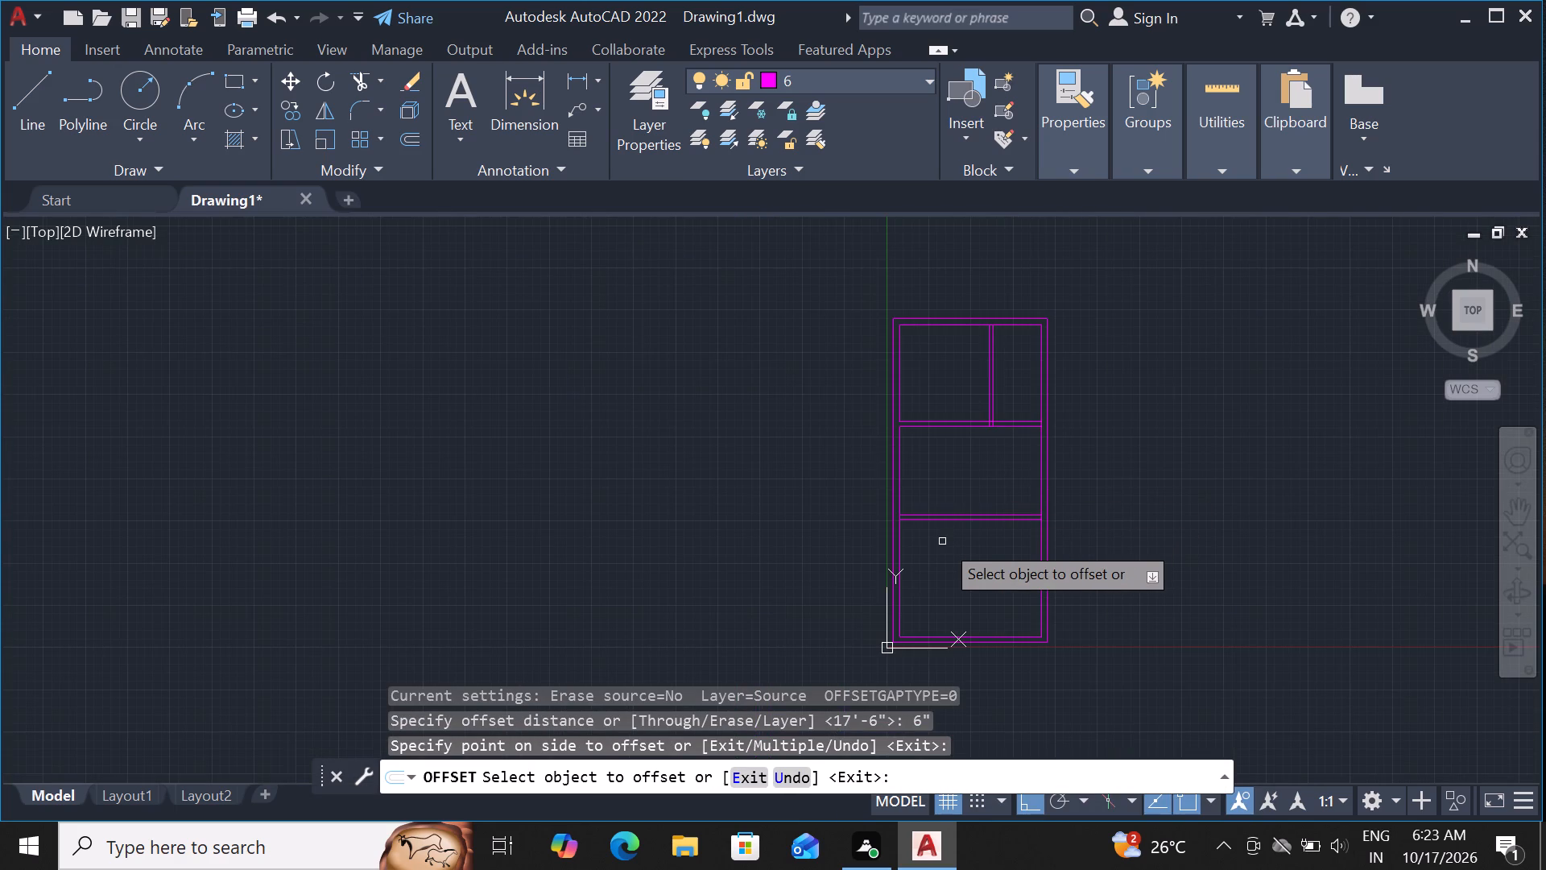
key("Escape")
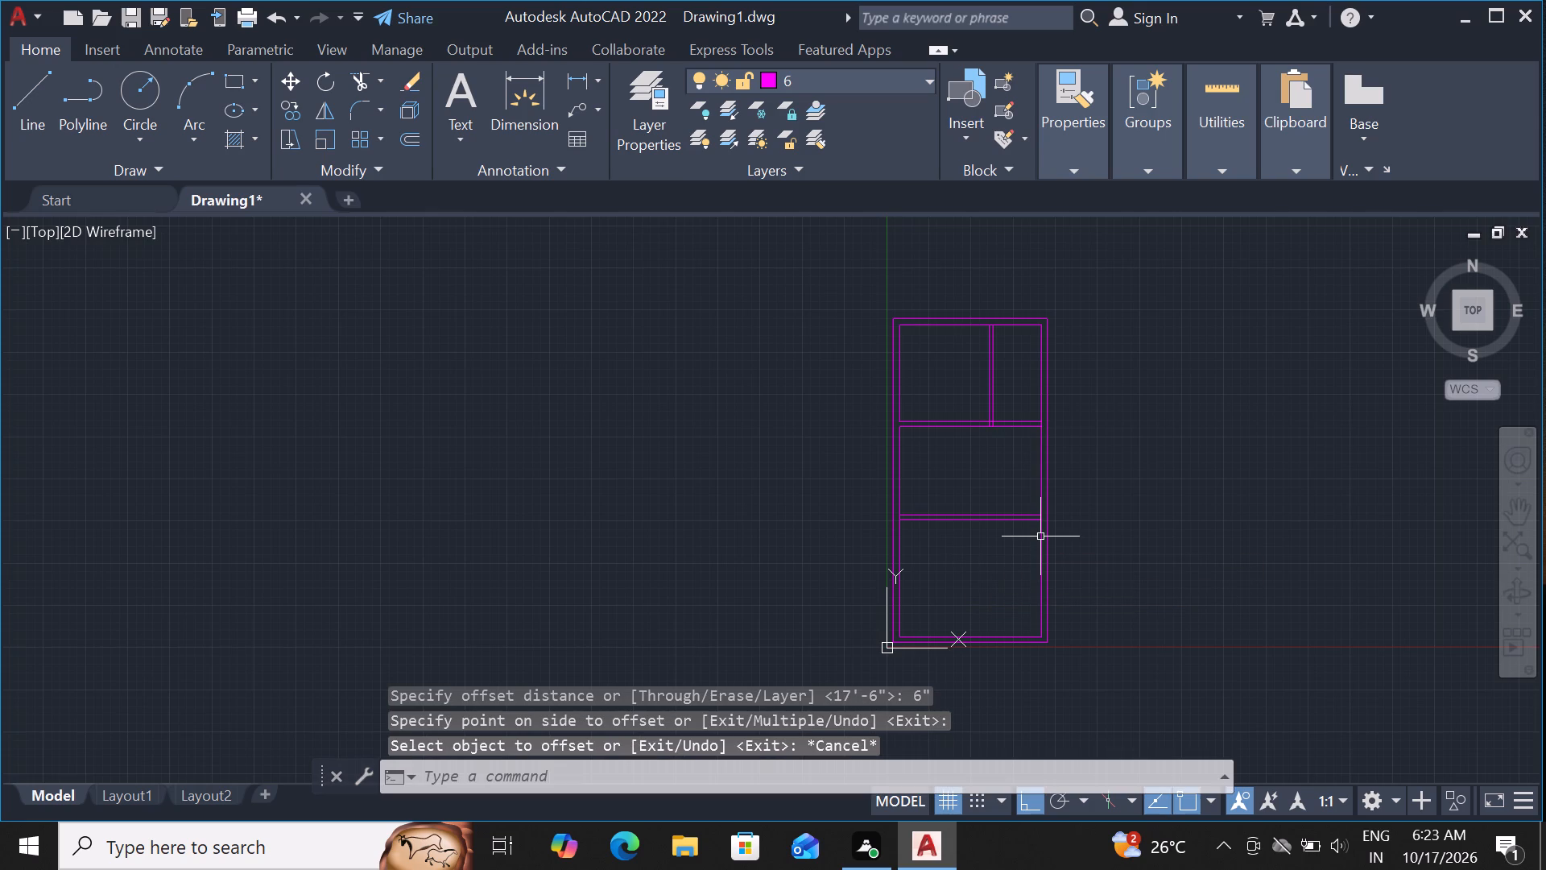
Trim the right and left inner wall lines between the two lines of the lower horizontal partition.
type("TR")
key("space")
key("space")
scroll(1035, 512, "up", 2)
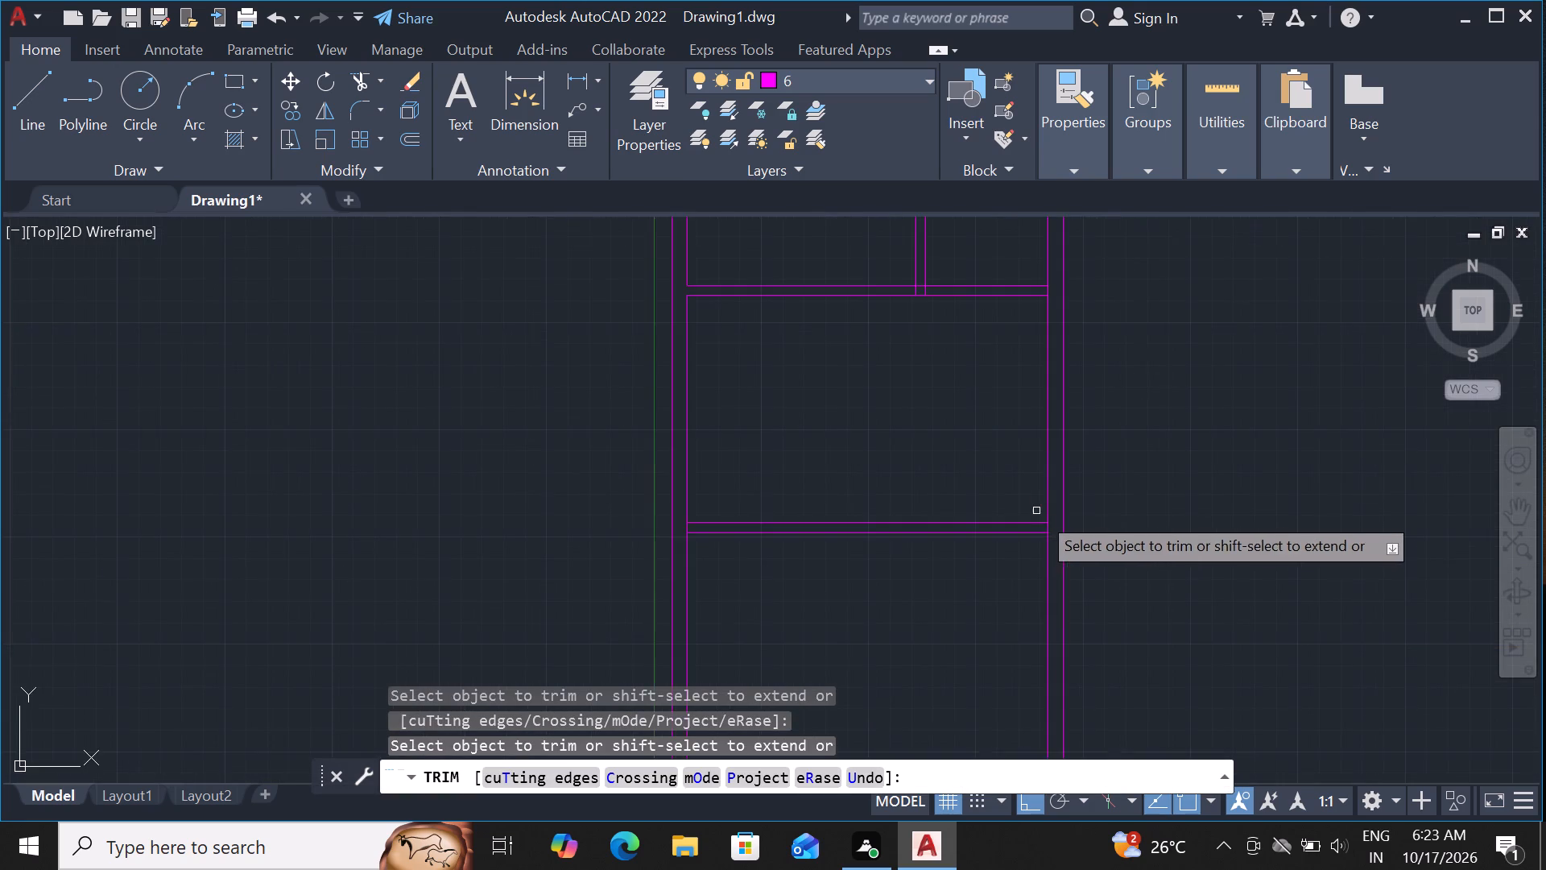
scroll(1060, 541, "up", 3)
left_click(1023, 508)
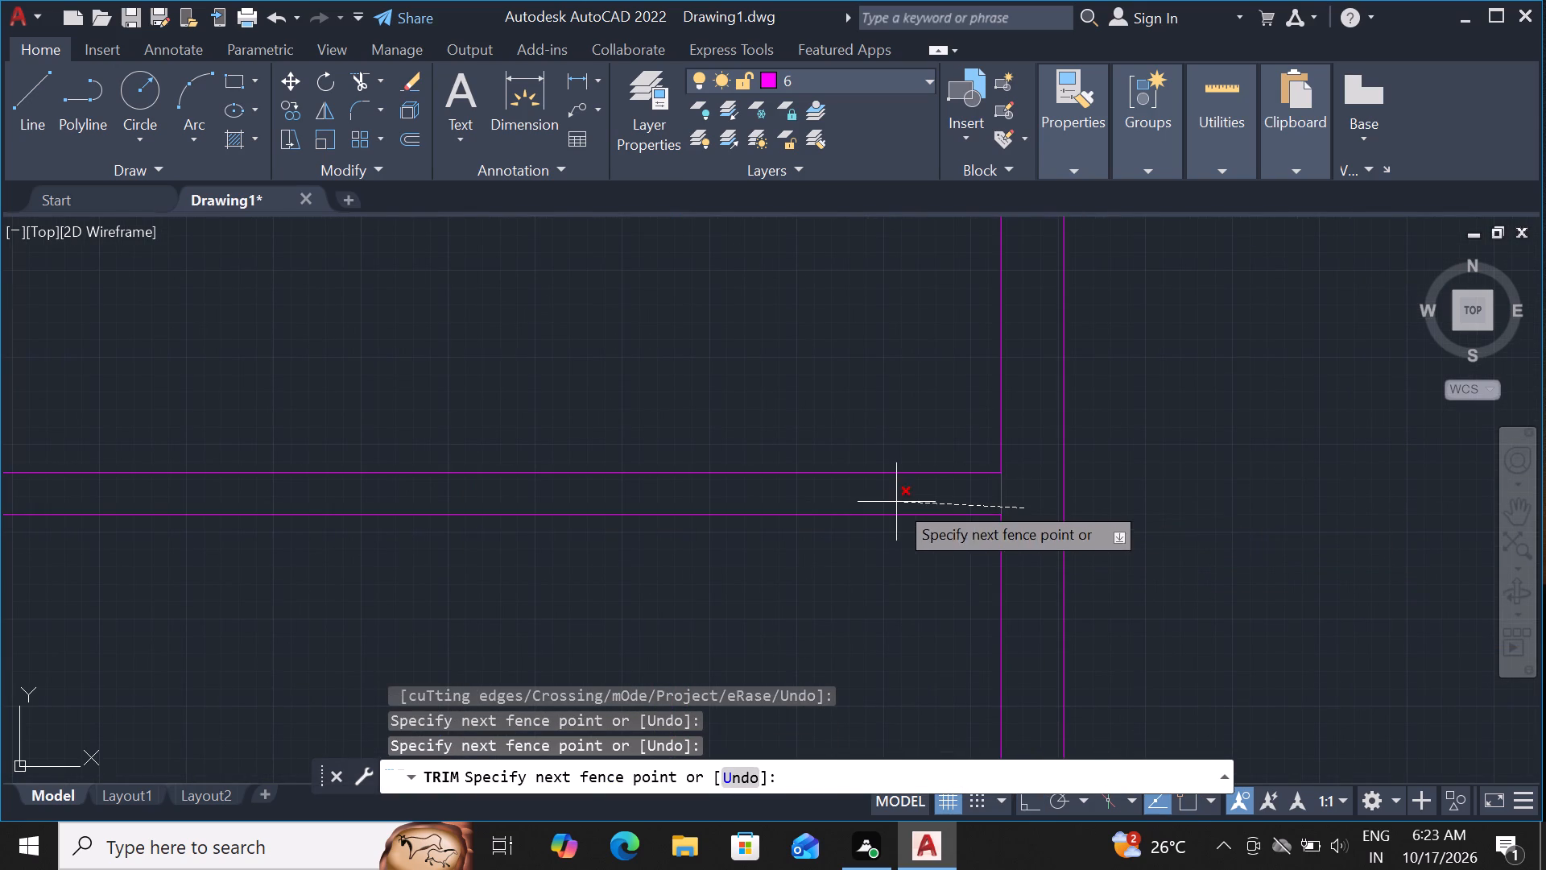
left_click(896, 502)
scroll(970, 490, "down", 3)
scroll(589, 487, "up", 2)
scroll(674, 485, "up", 2)
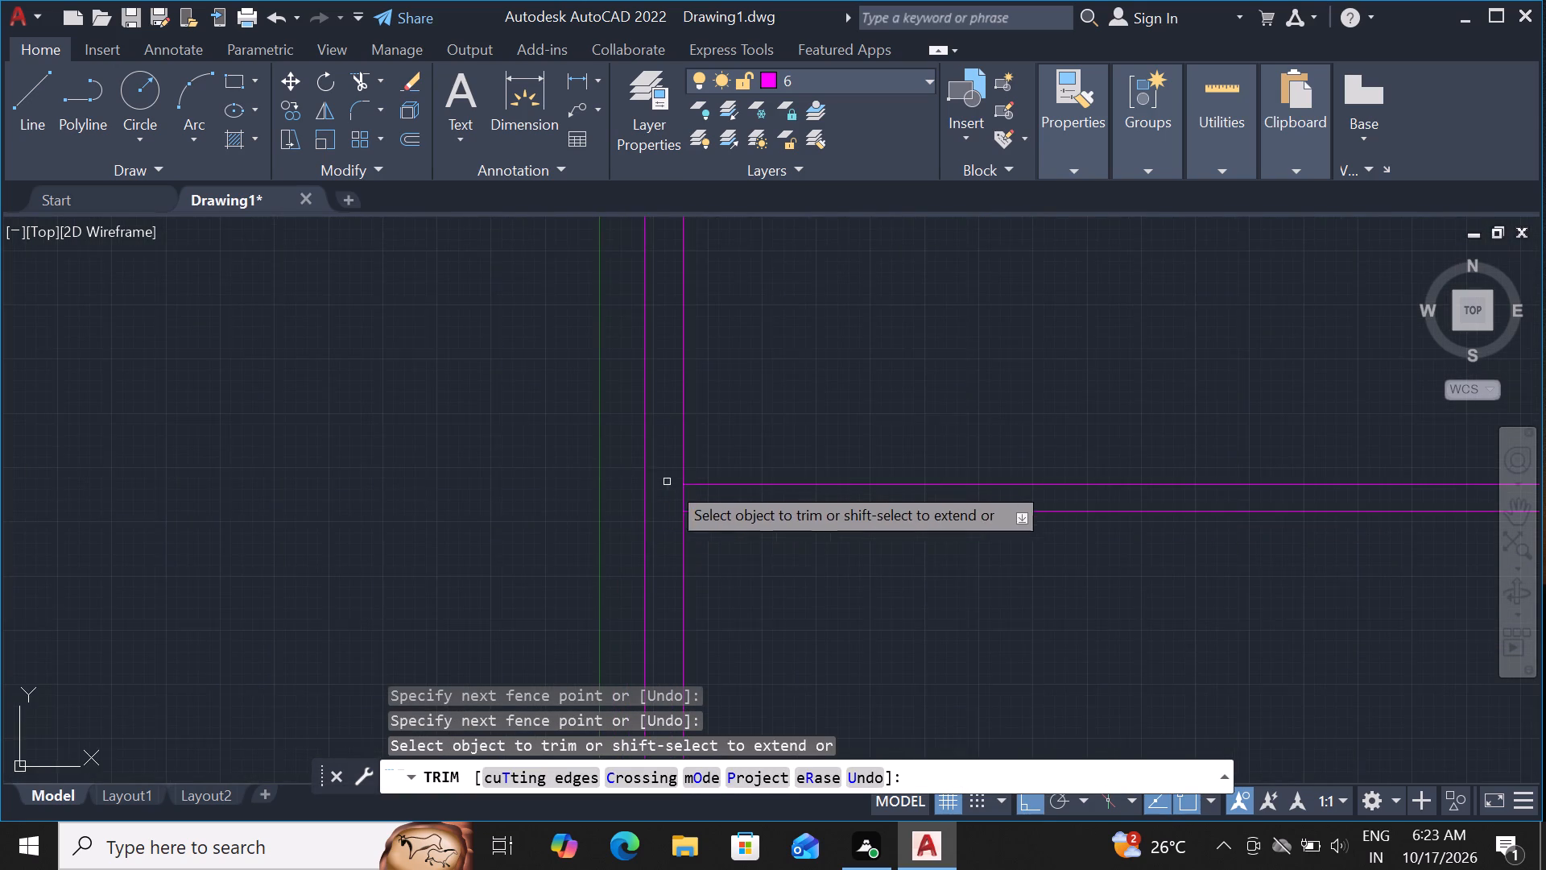
left_click(706, 516)
left_click(675, 516)
scroll(677, 493, "down", 5)
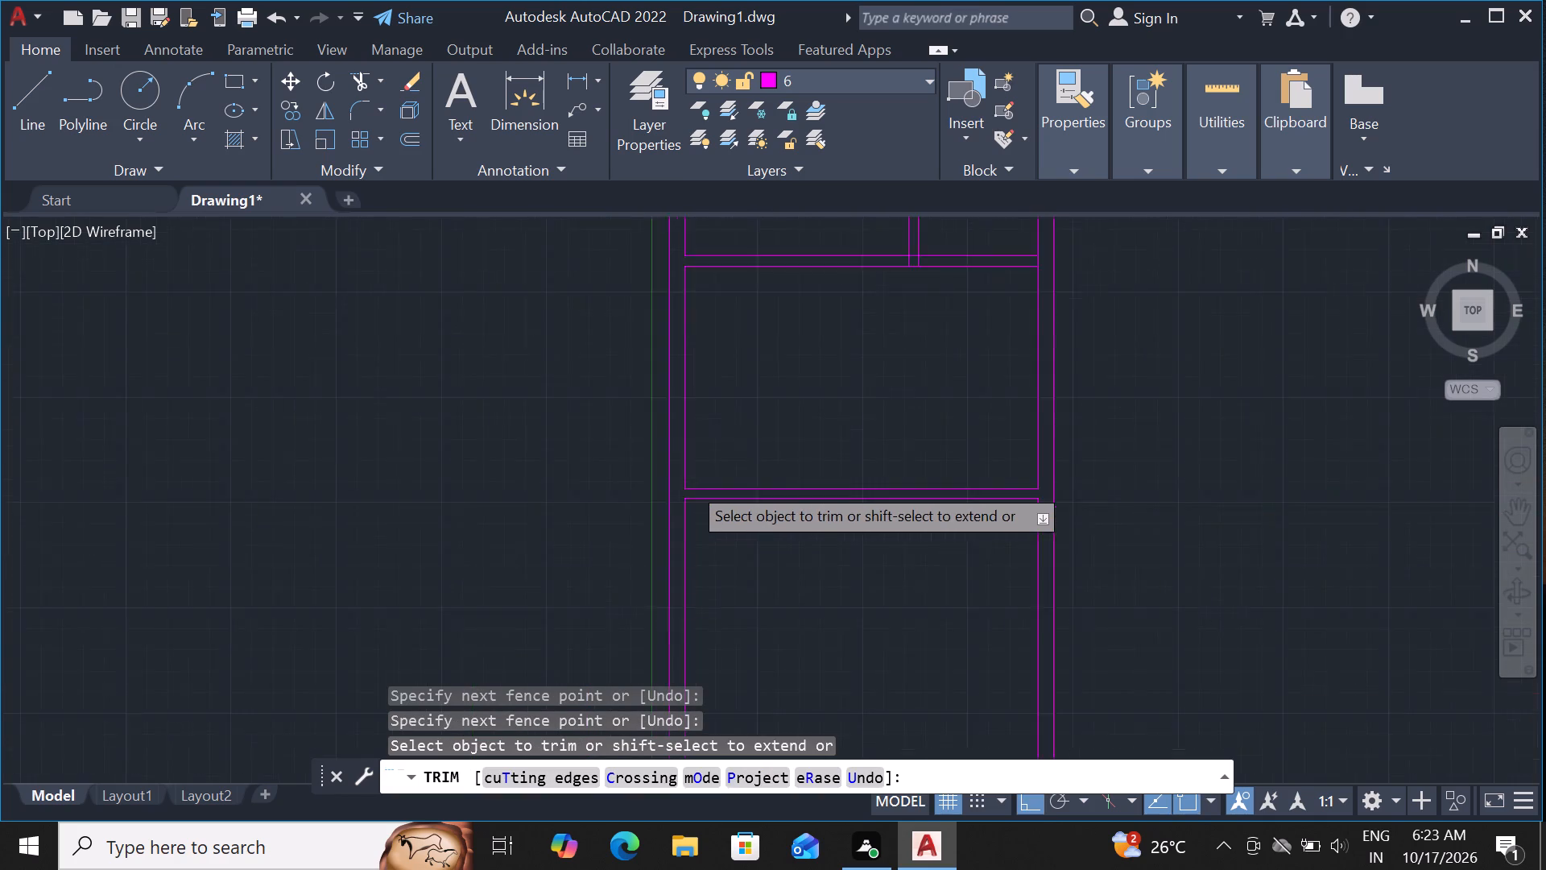
Trim the line segments inside the junction where the vertical partition meets the upper horizontal partition.
scroll(822, 408, "down", 2)
scroll(830, 384, "up", 8)
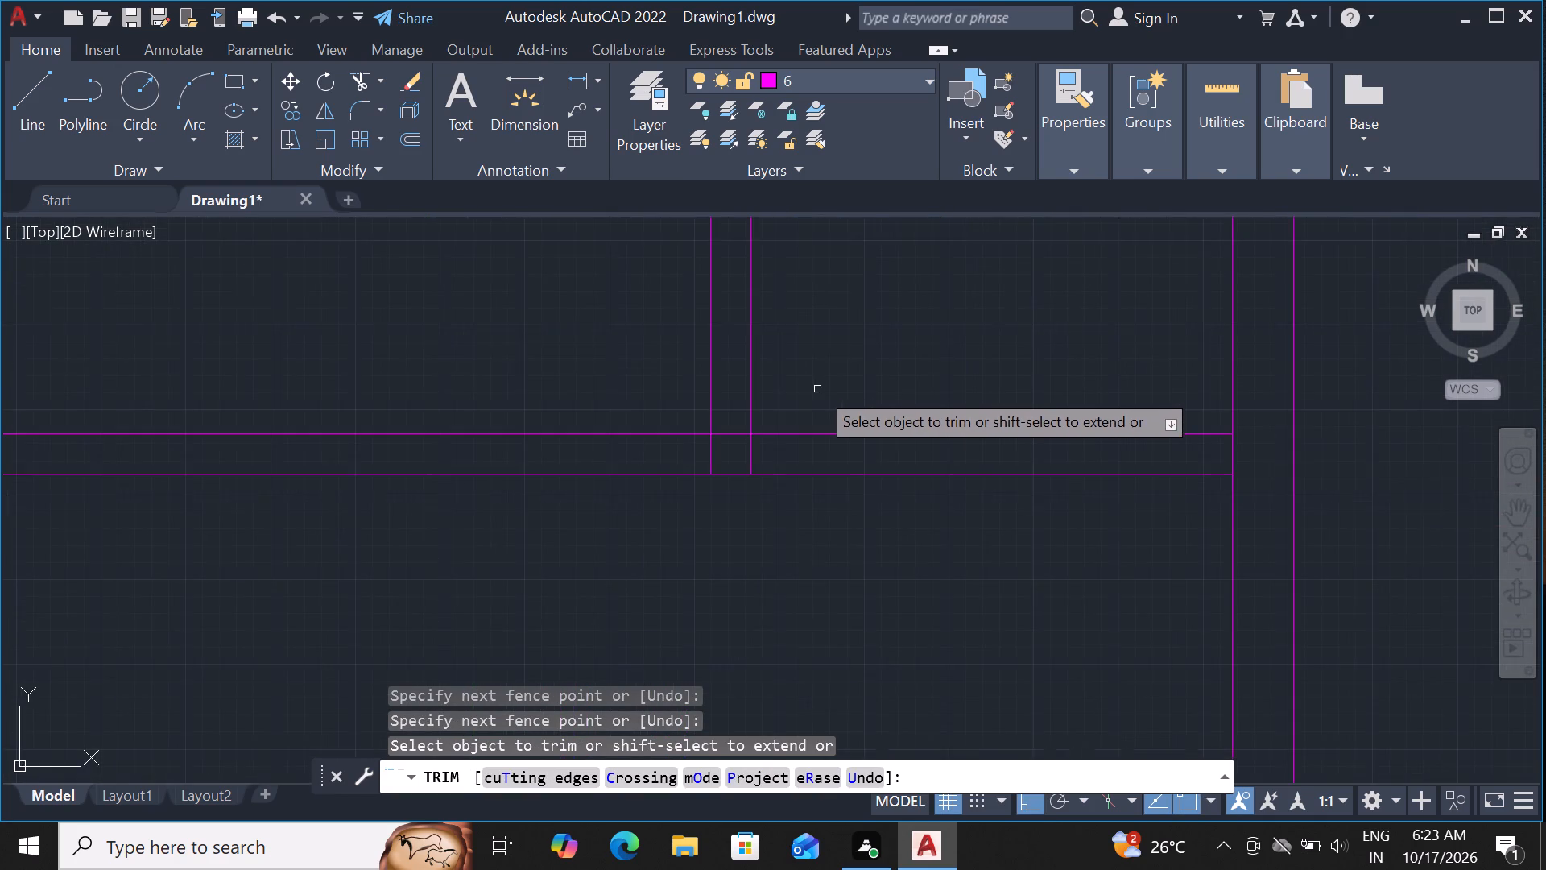
scroll(817, 389, "up", 1)
left_click(441, 555)
left_click(359, 612)
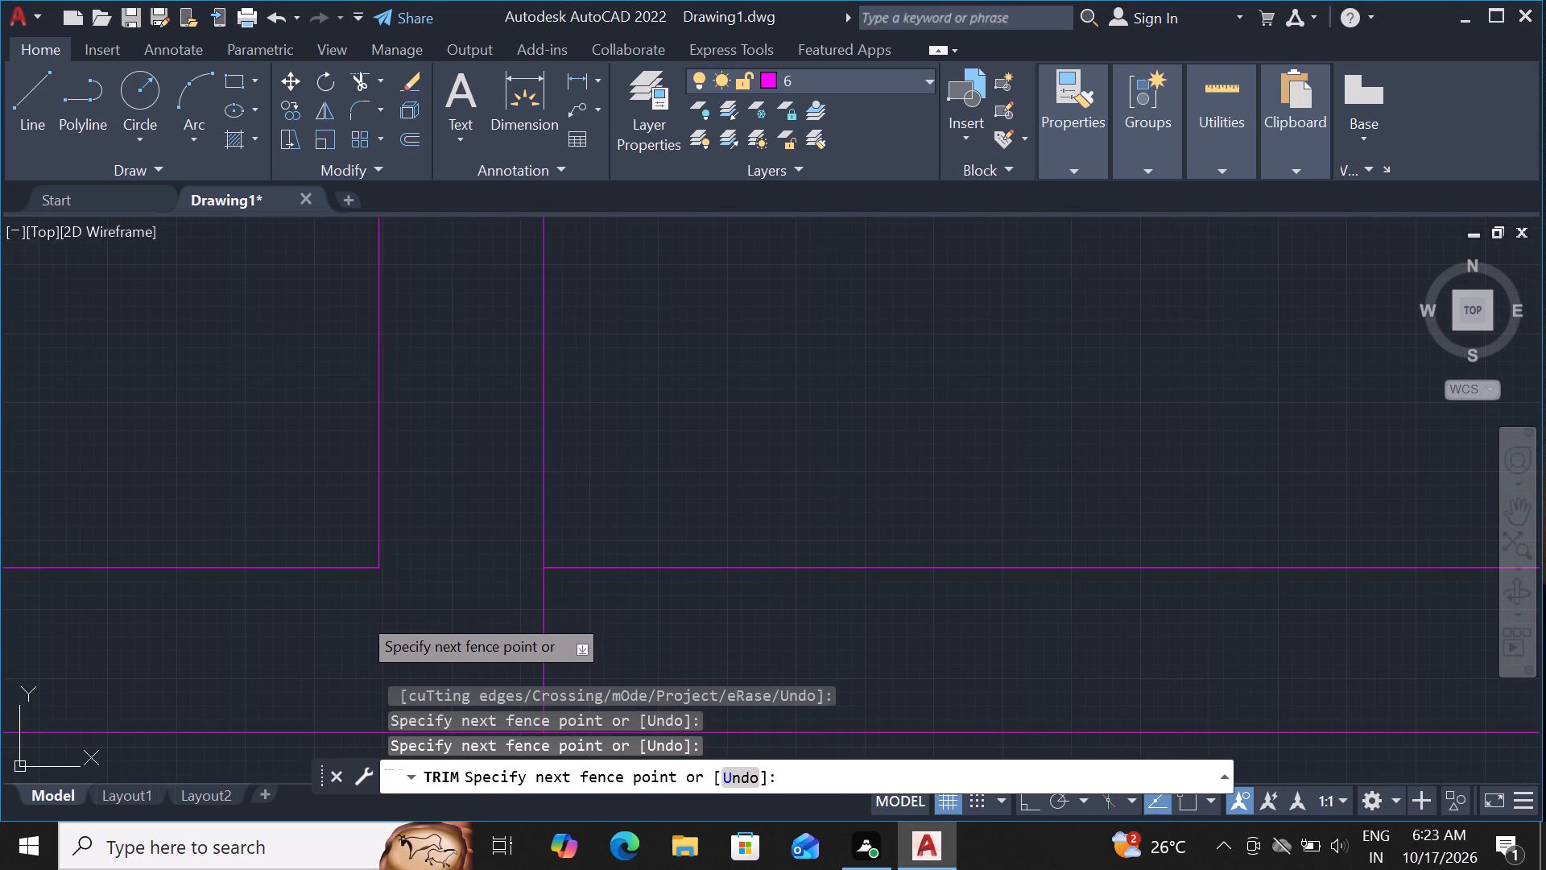
left_click(382, 611)
left_click(588, 606)
scroll(589, 606, "down", 3)
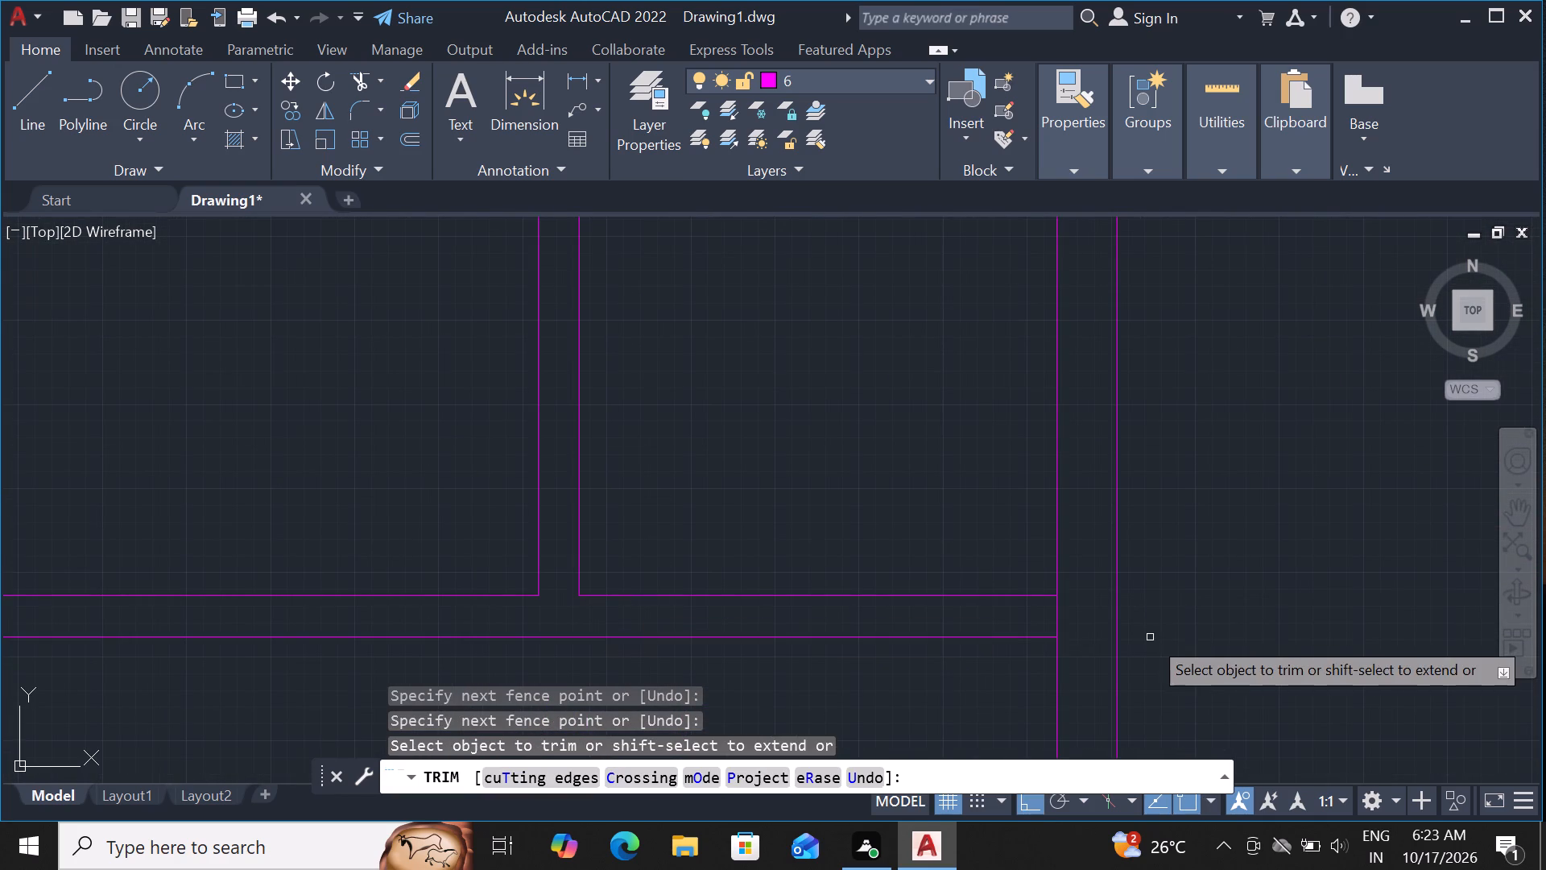
Trim the right inner wall line between the two lines of the upper horizontal partition.
left_click(1044, 621)
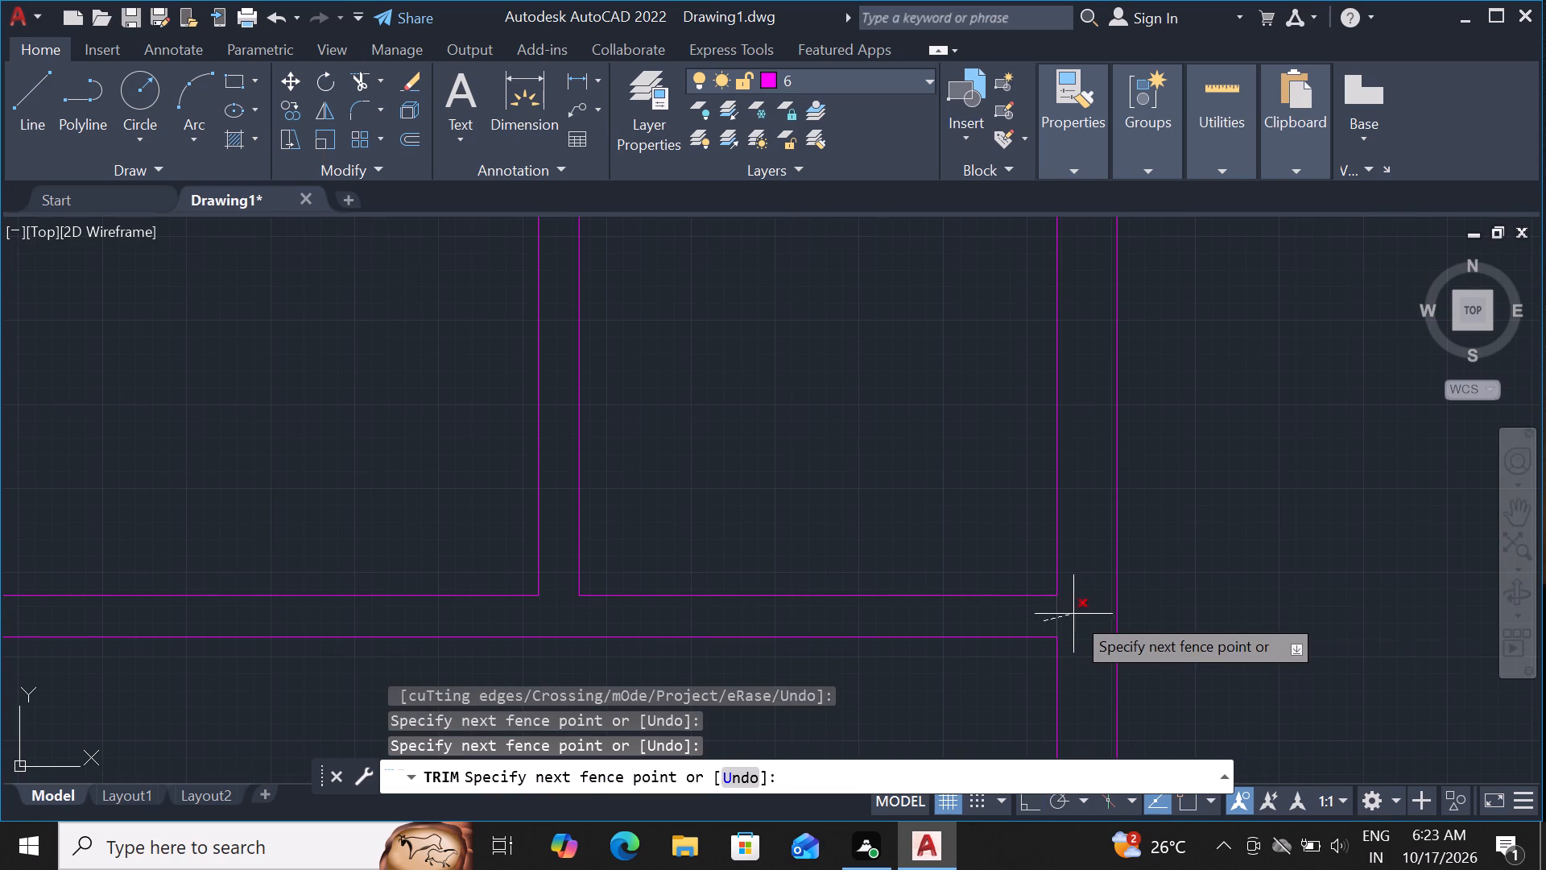
left_click(1073, 614)
Trim the top inner wall line between the two lines of the vertical partition.
scroll(1073, 615, "down", 3)
scroll(952, 367, "up", 2)
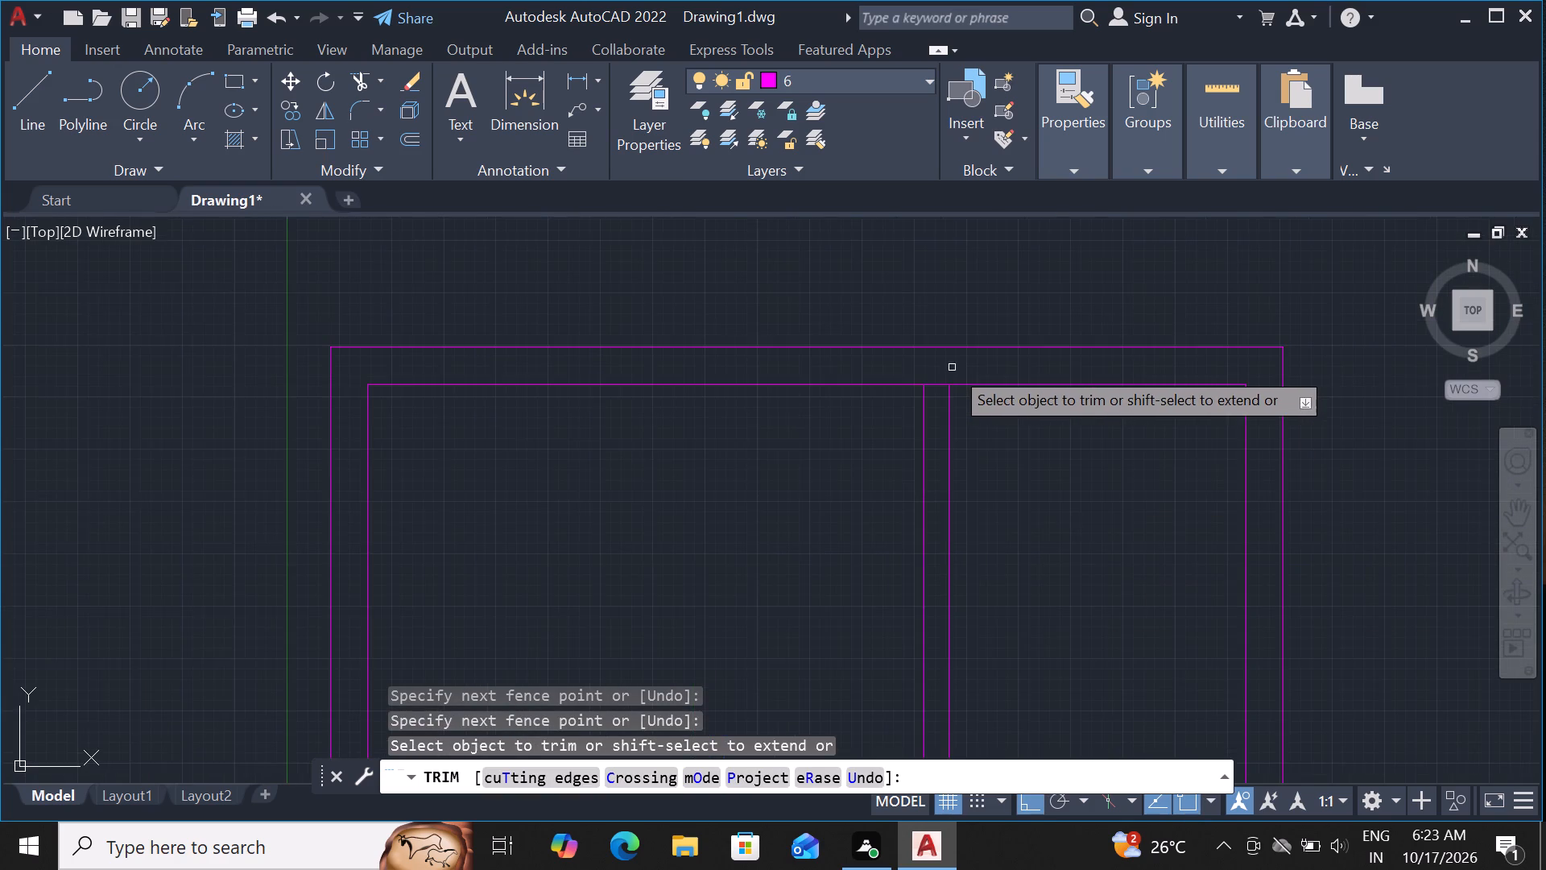
scroll(949, 368, "up", 2)
left_click(936, 388)
left_click(932, 445)
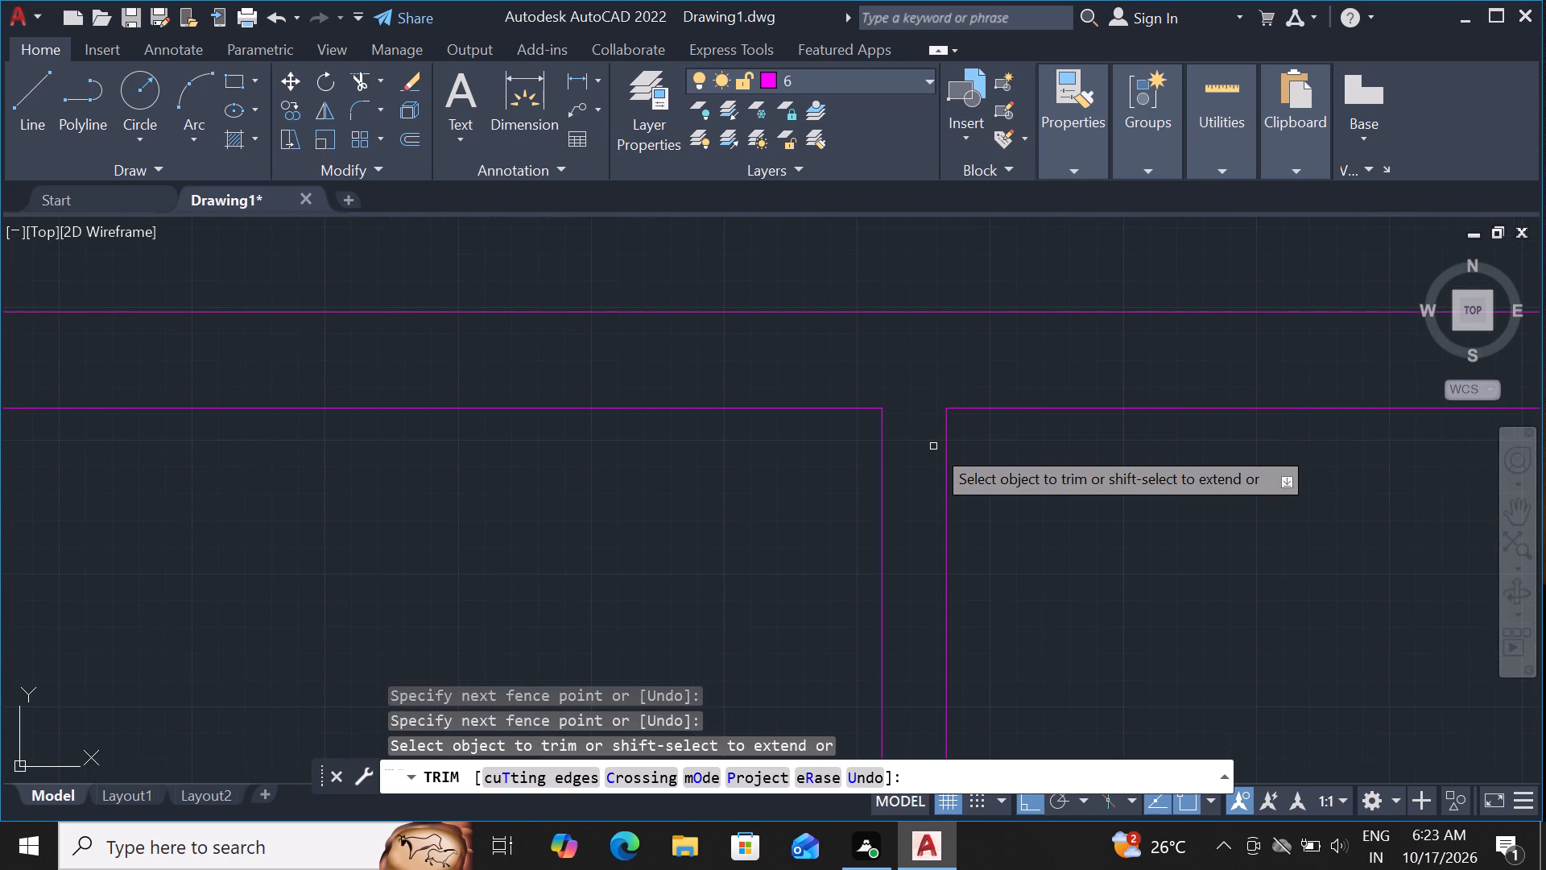
key("Escape")
Offset the right inner wall line of the bottom room 7'1" to the left.
scroll(945, 412, "down", 8)
scroll(960, 464, "up", 2)
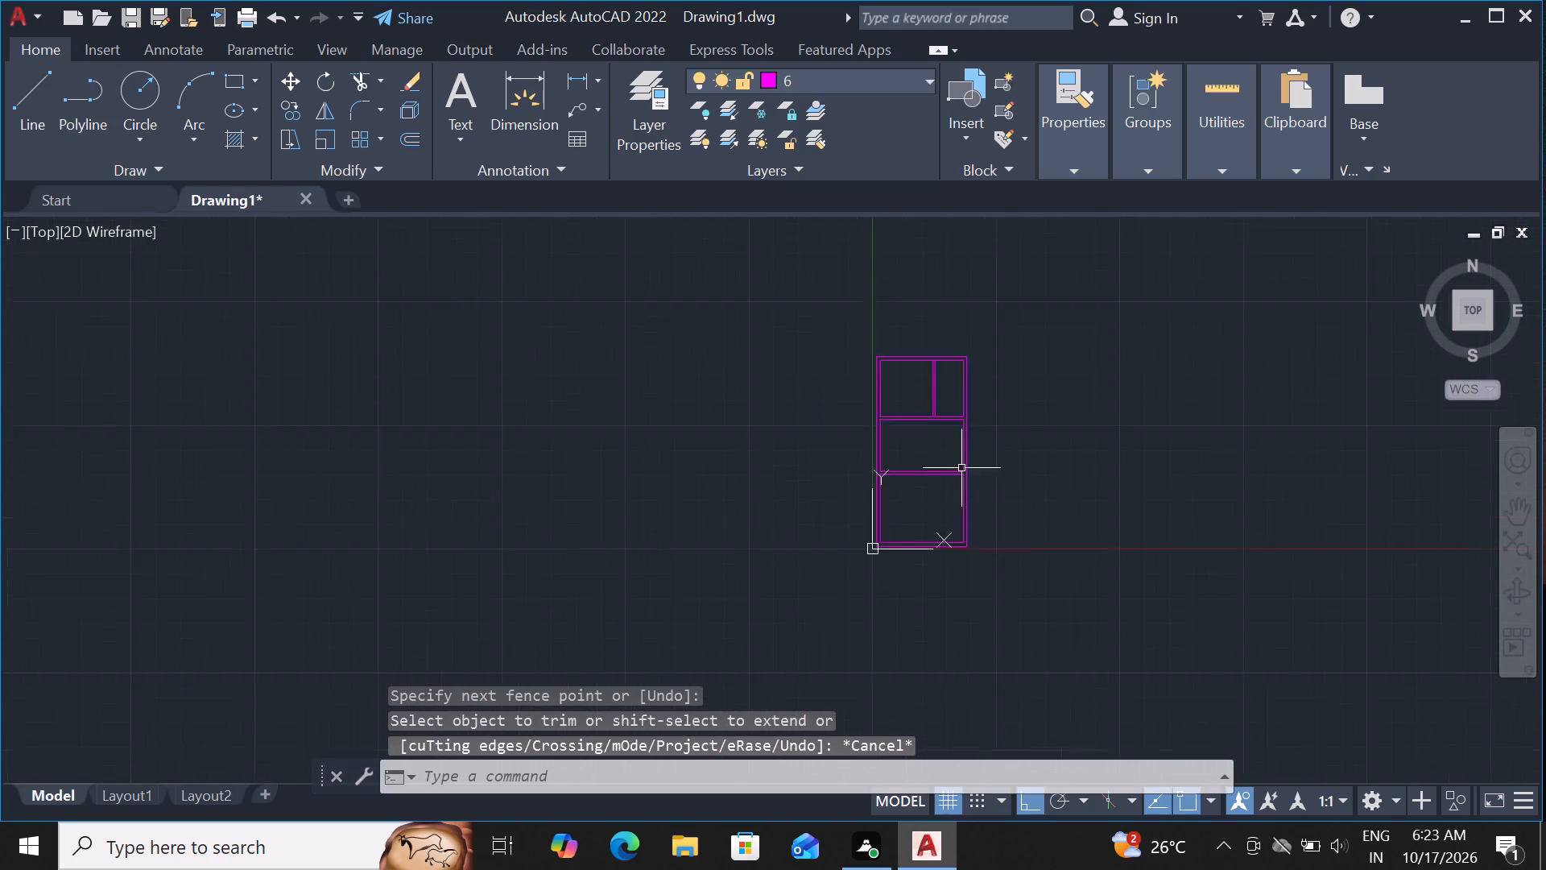
scroll(993, 575, "up", 3)
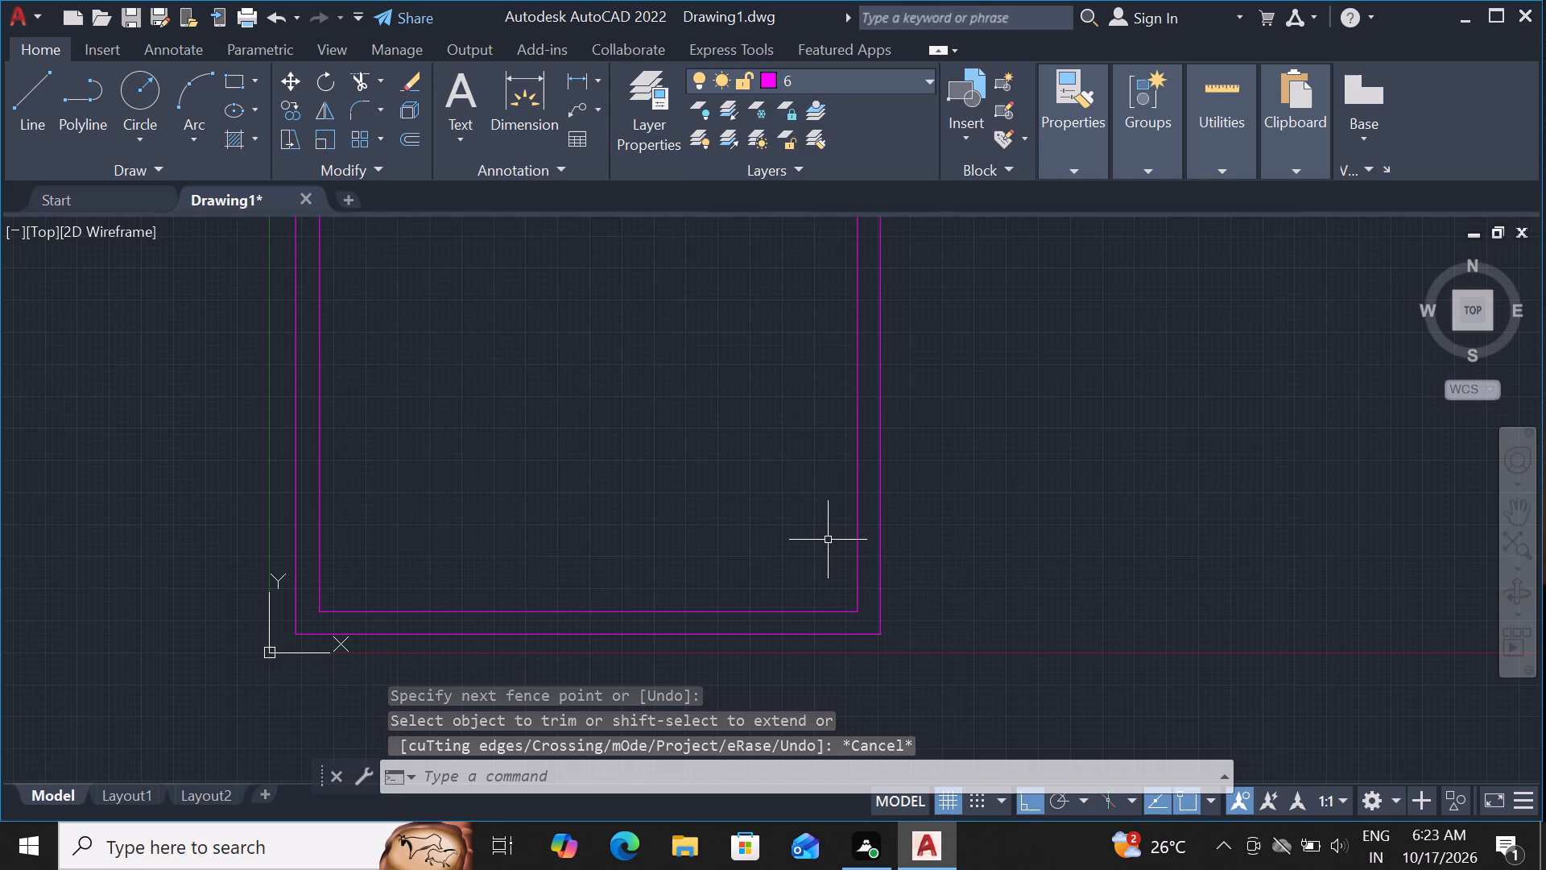
scroll(832, 519, "down", 1)
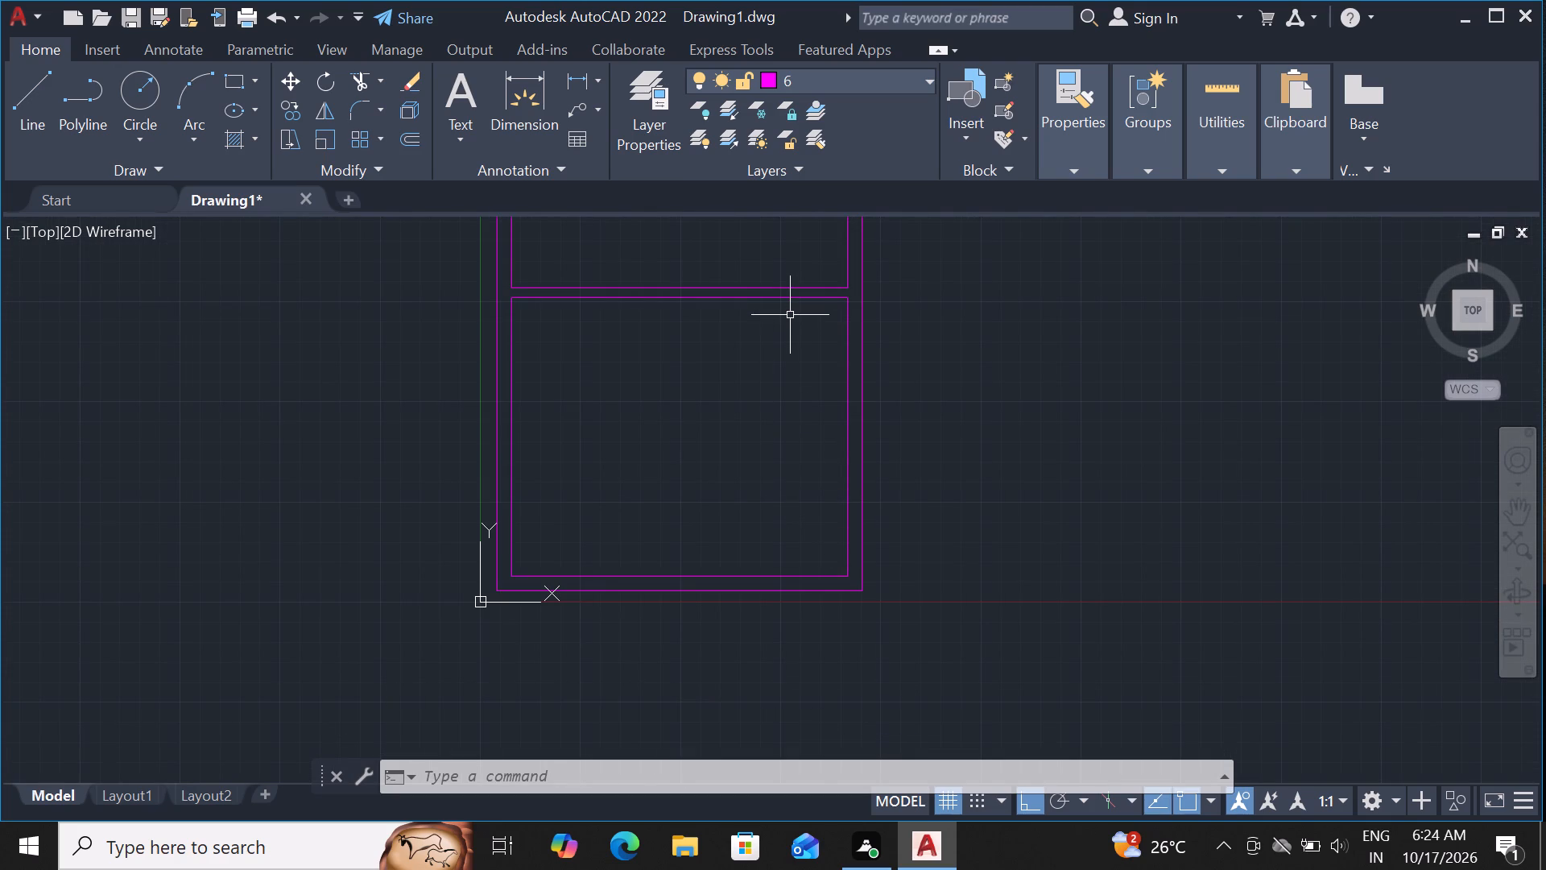
scroll(791, 316, "up", 1)
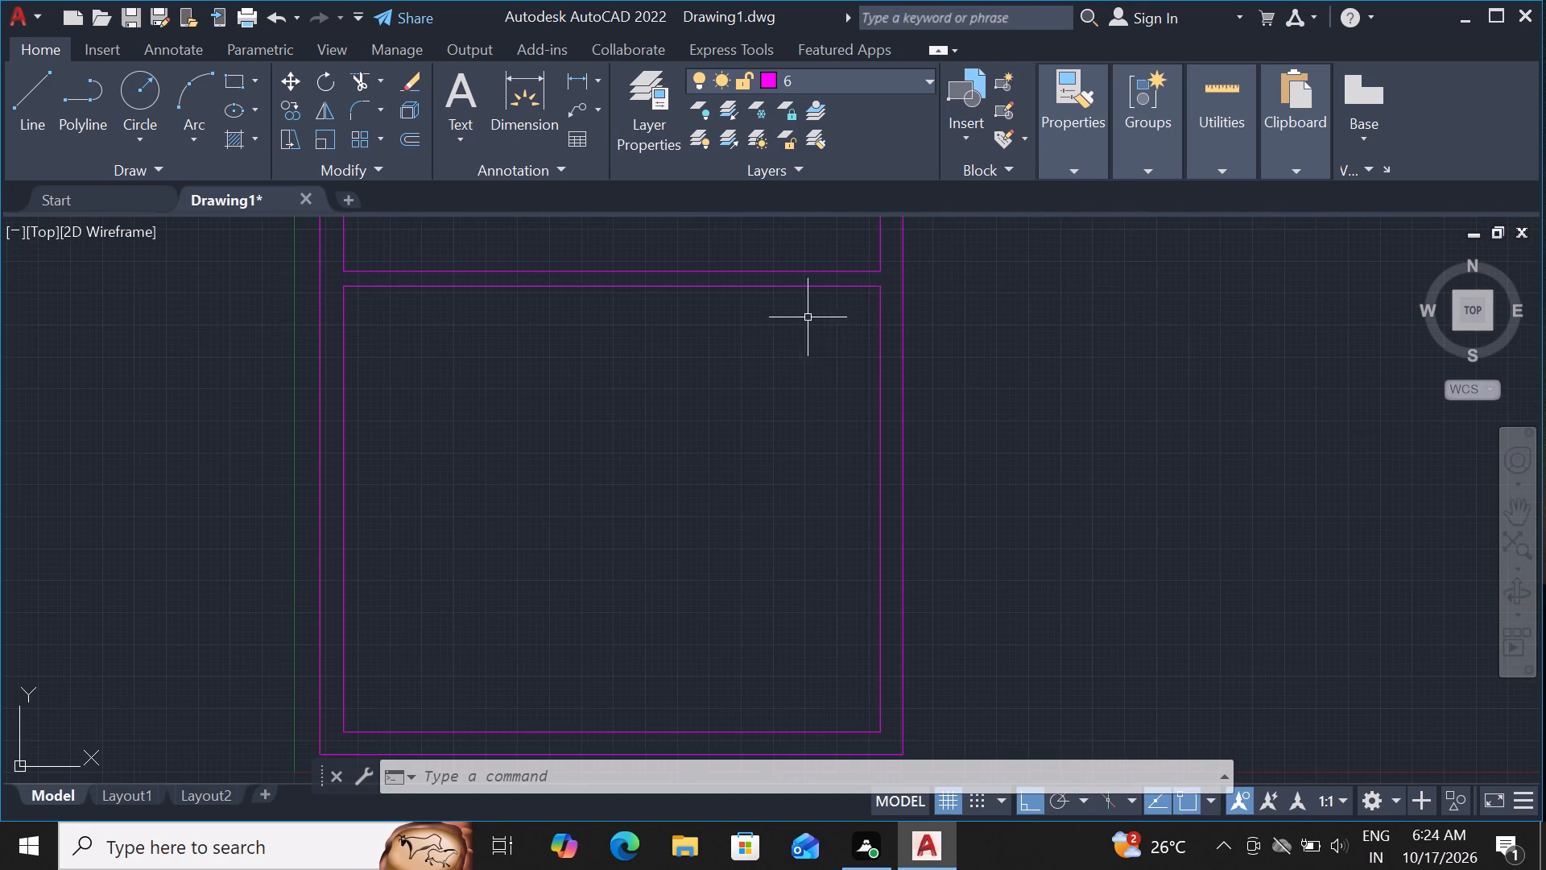
left_click(879, 375)
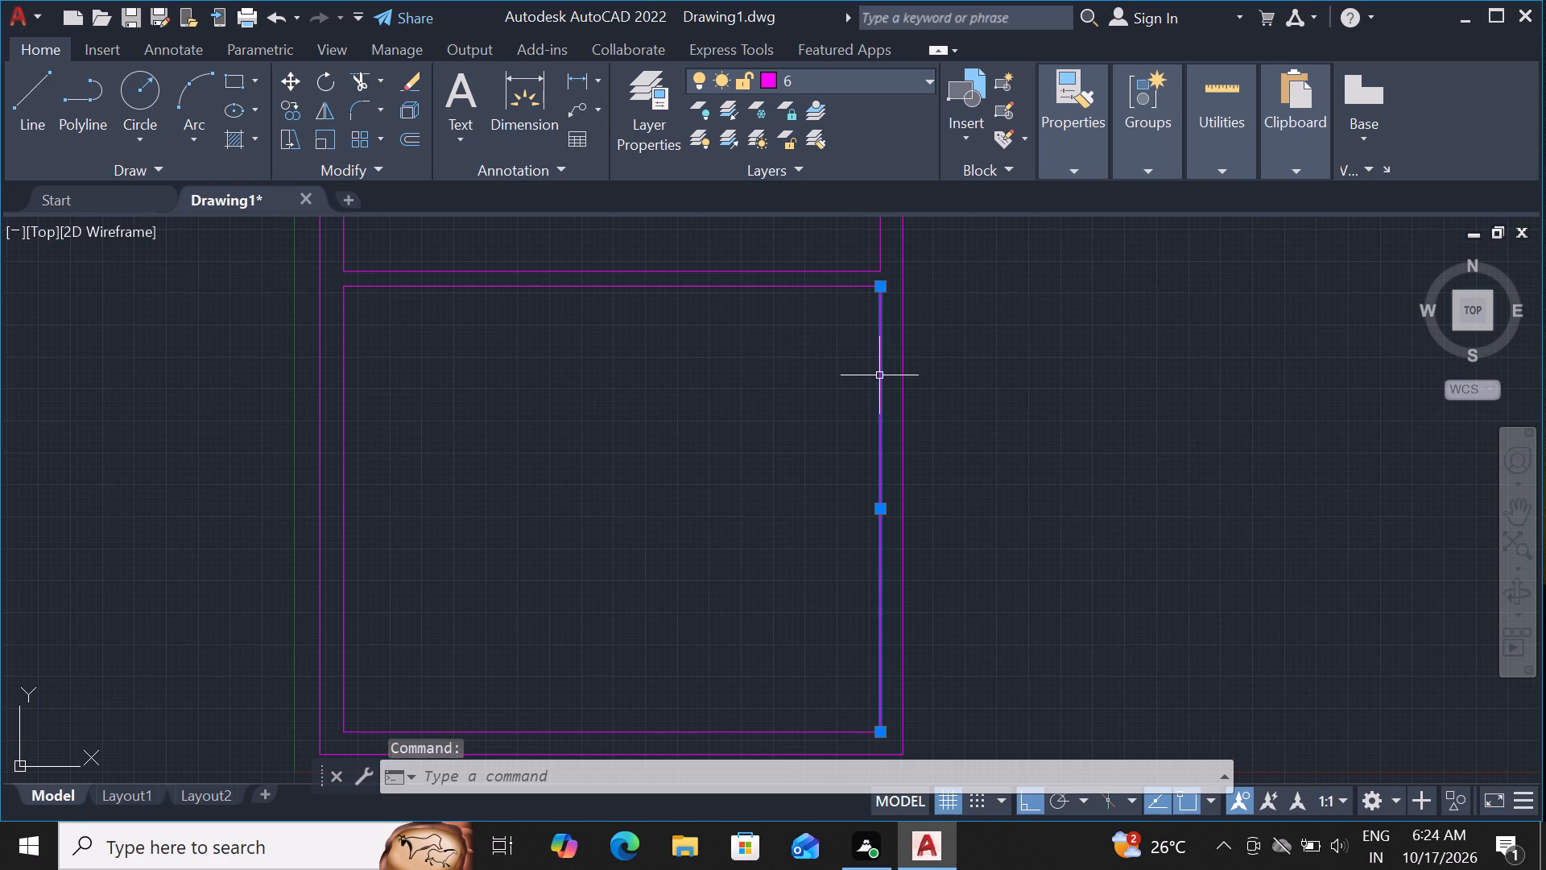
key("o")
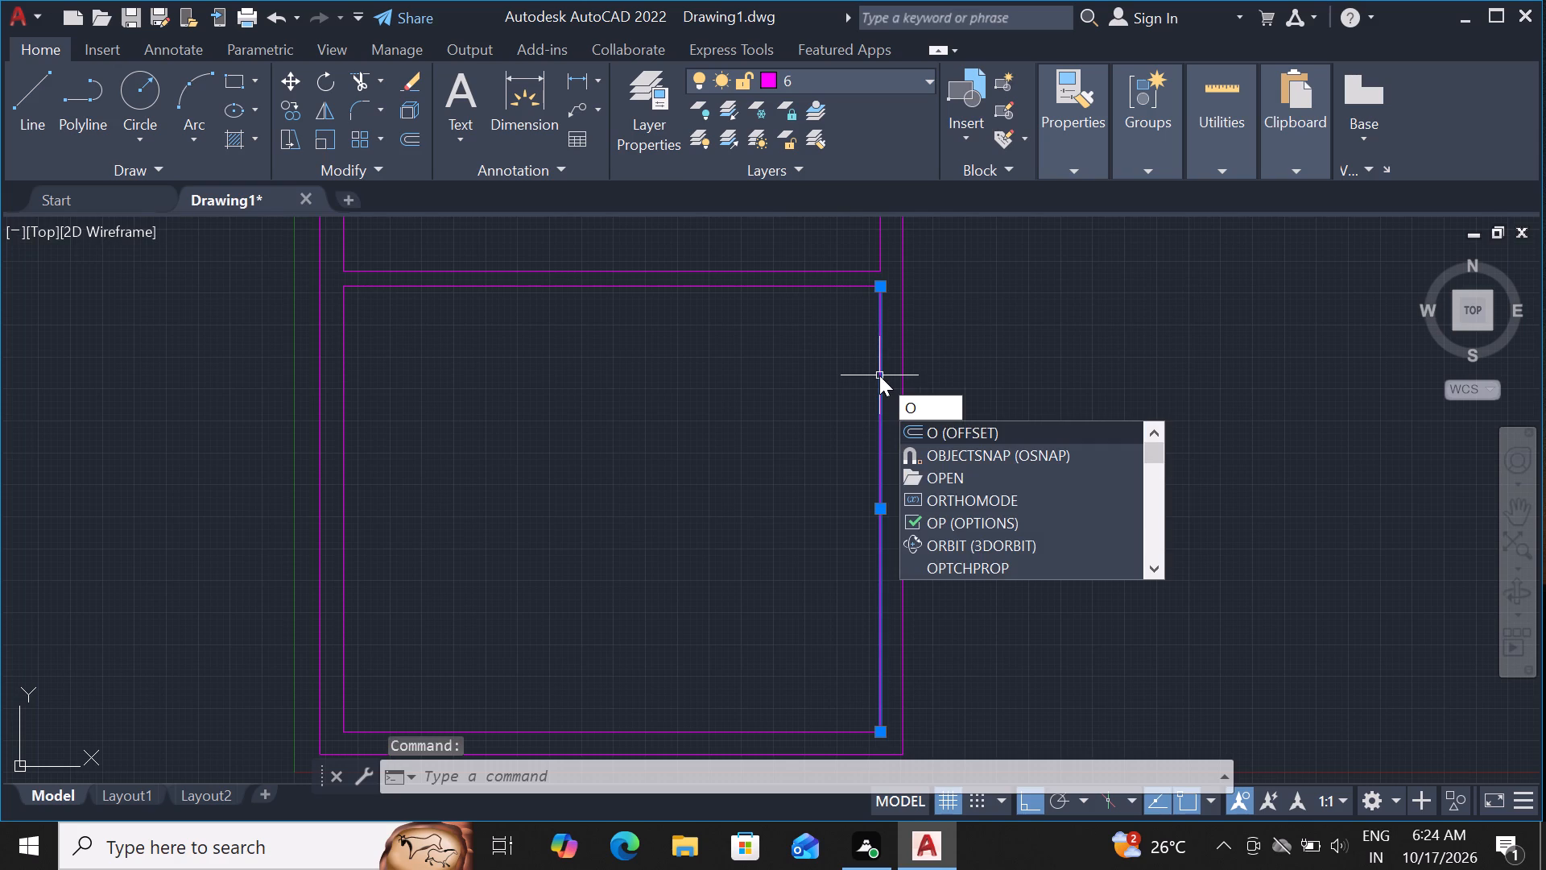
type("F")
key("space")
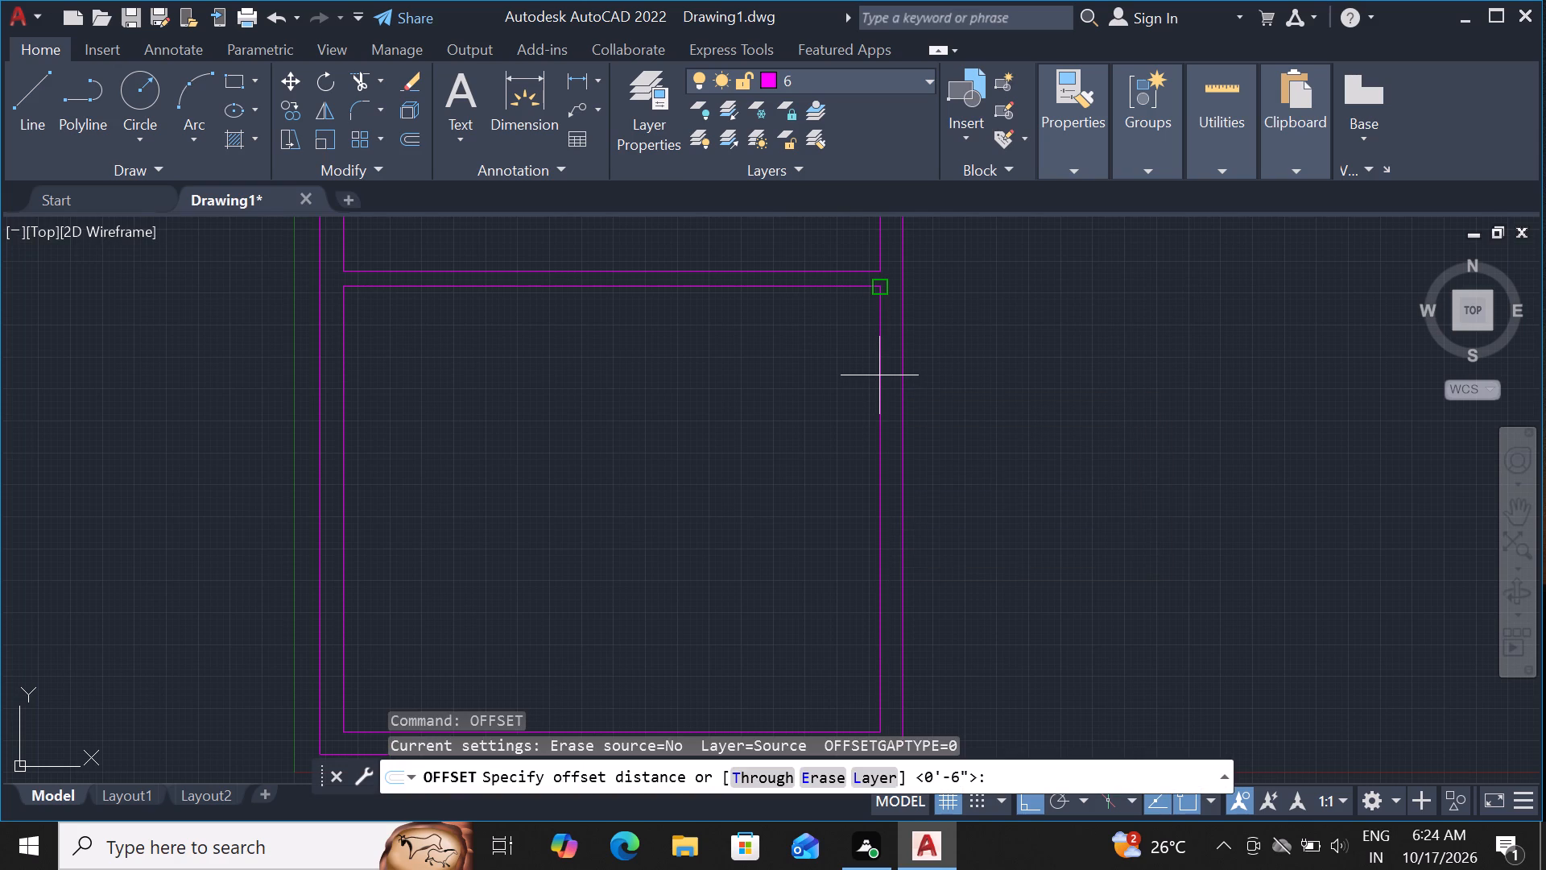
type("7'1")
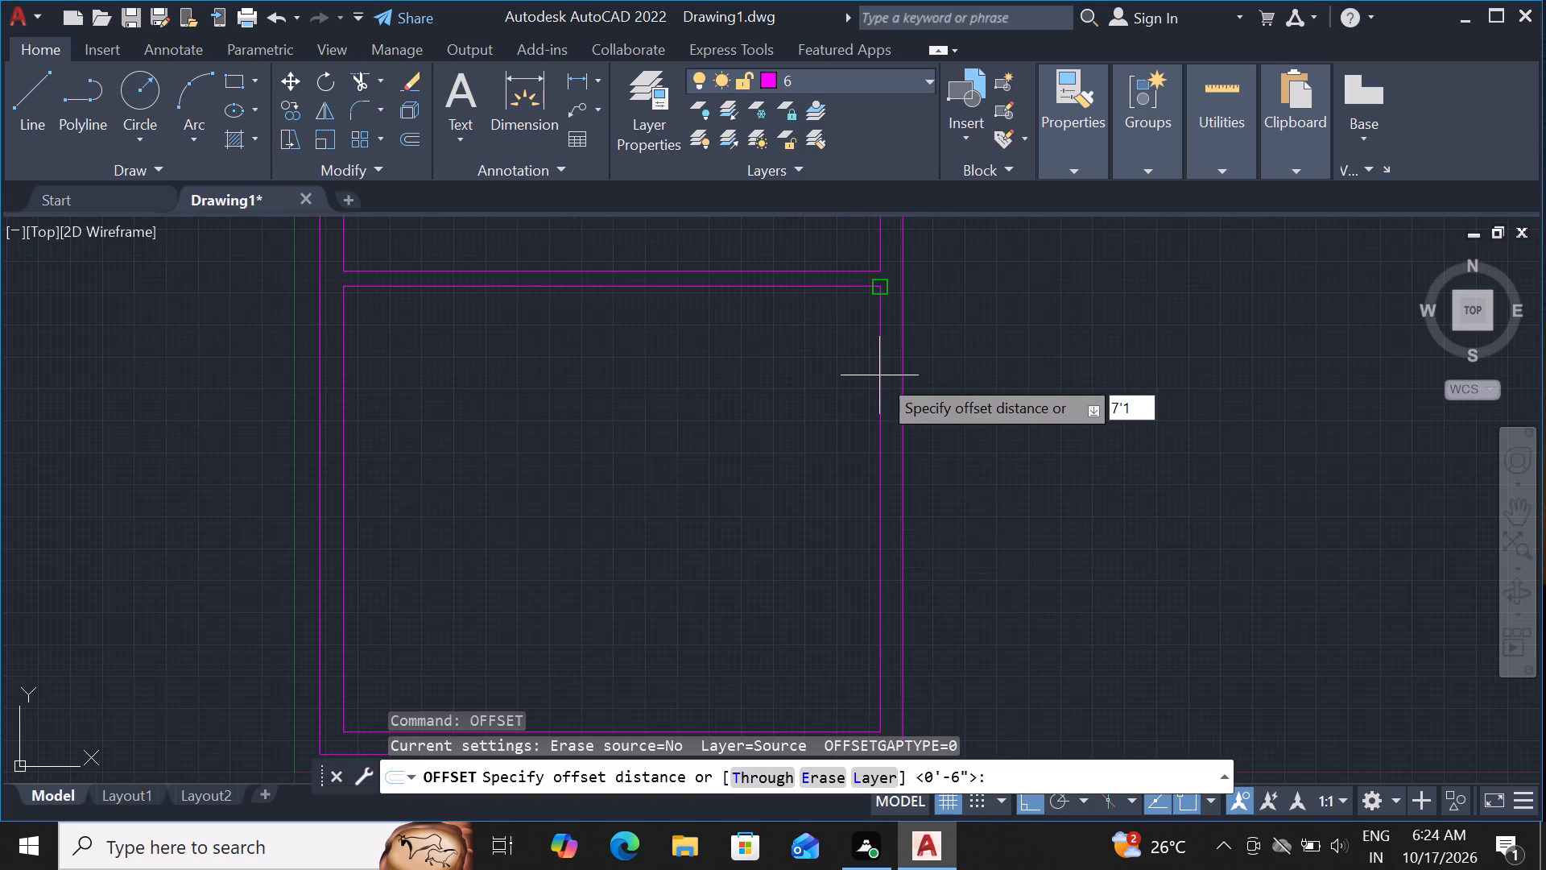
key("shift+quotedbl")
key("Return")
left_click(763, 445)
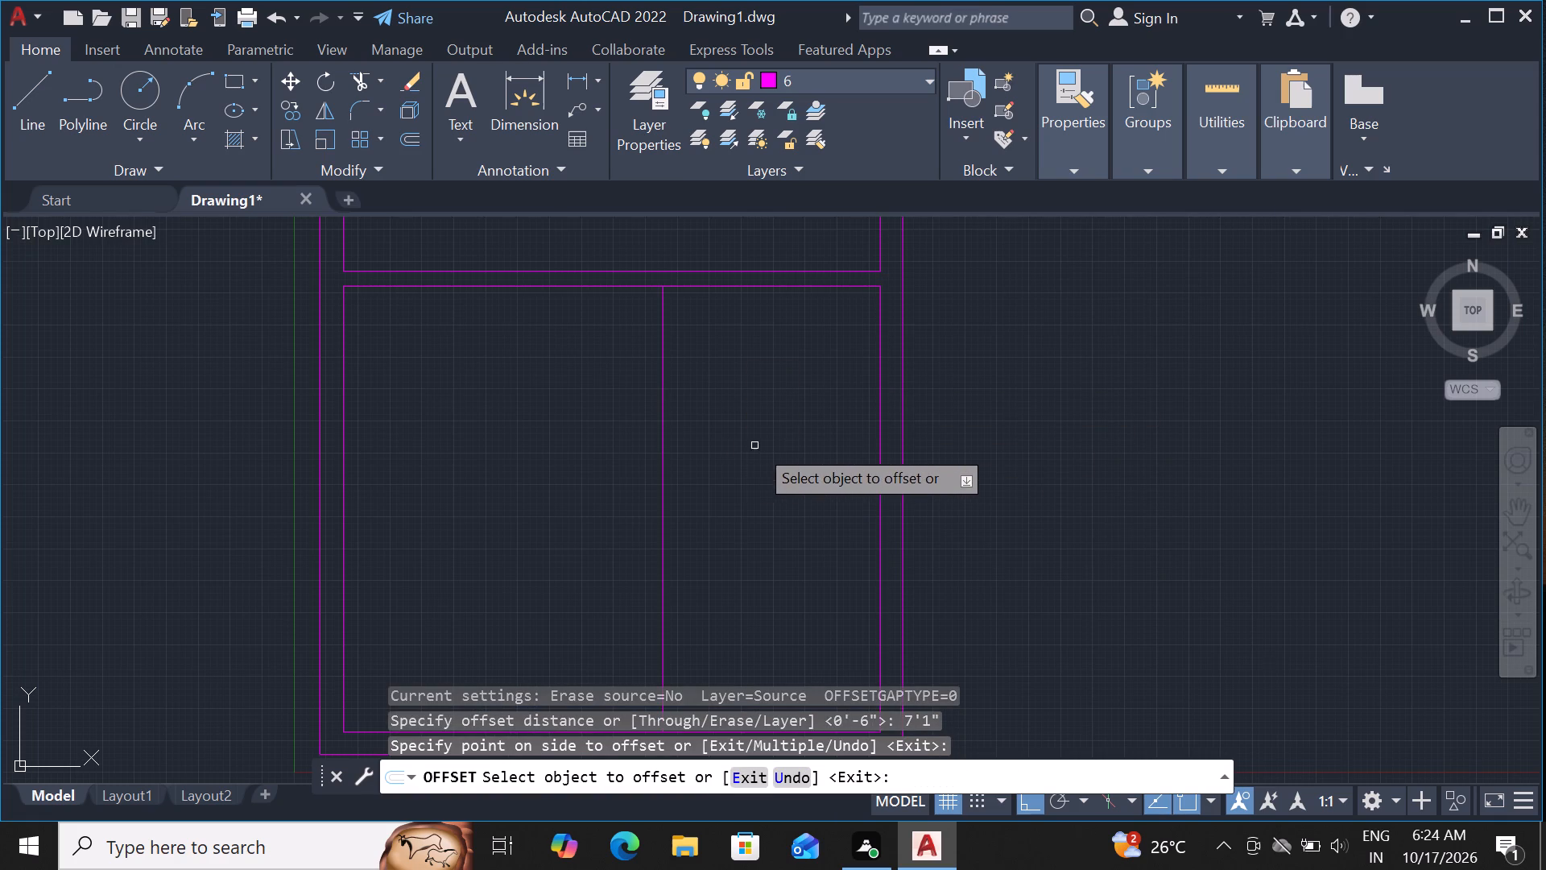
key("Escape")
Offset the new vertical line in the bottom room 6" to the left.
scroll(877, 441, "down", 1)
scroll(714, 448, "up", 2)
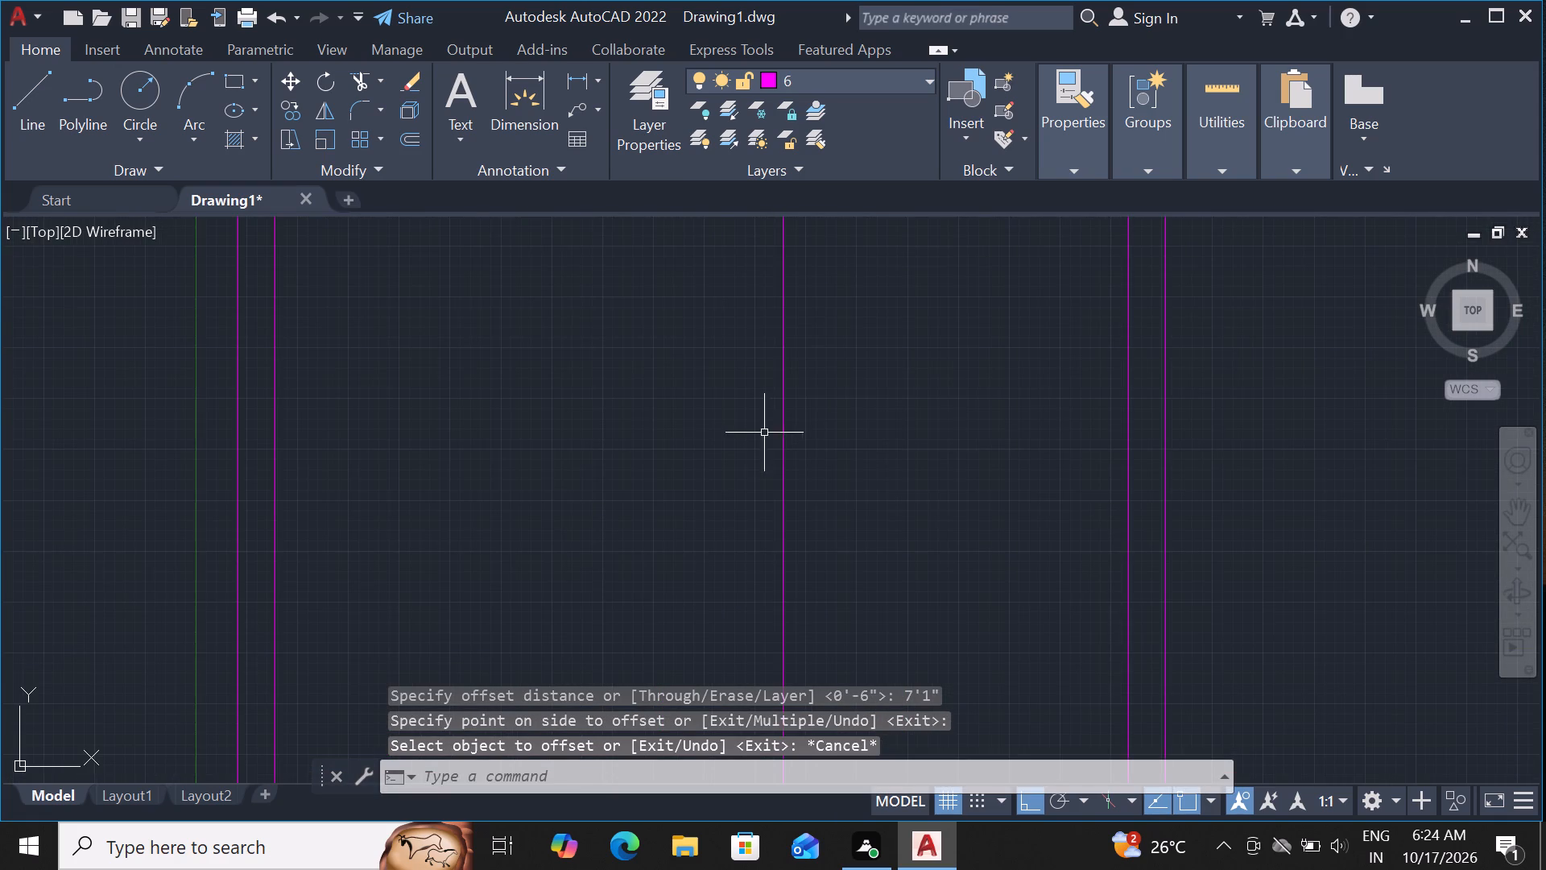
left_click(783, 425)
type("OF")
key("space")
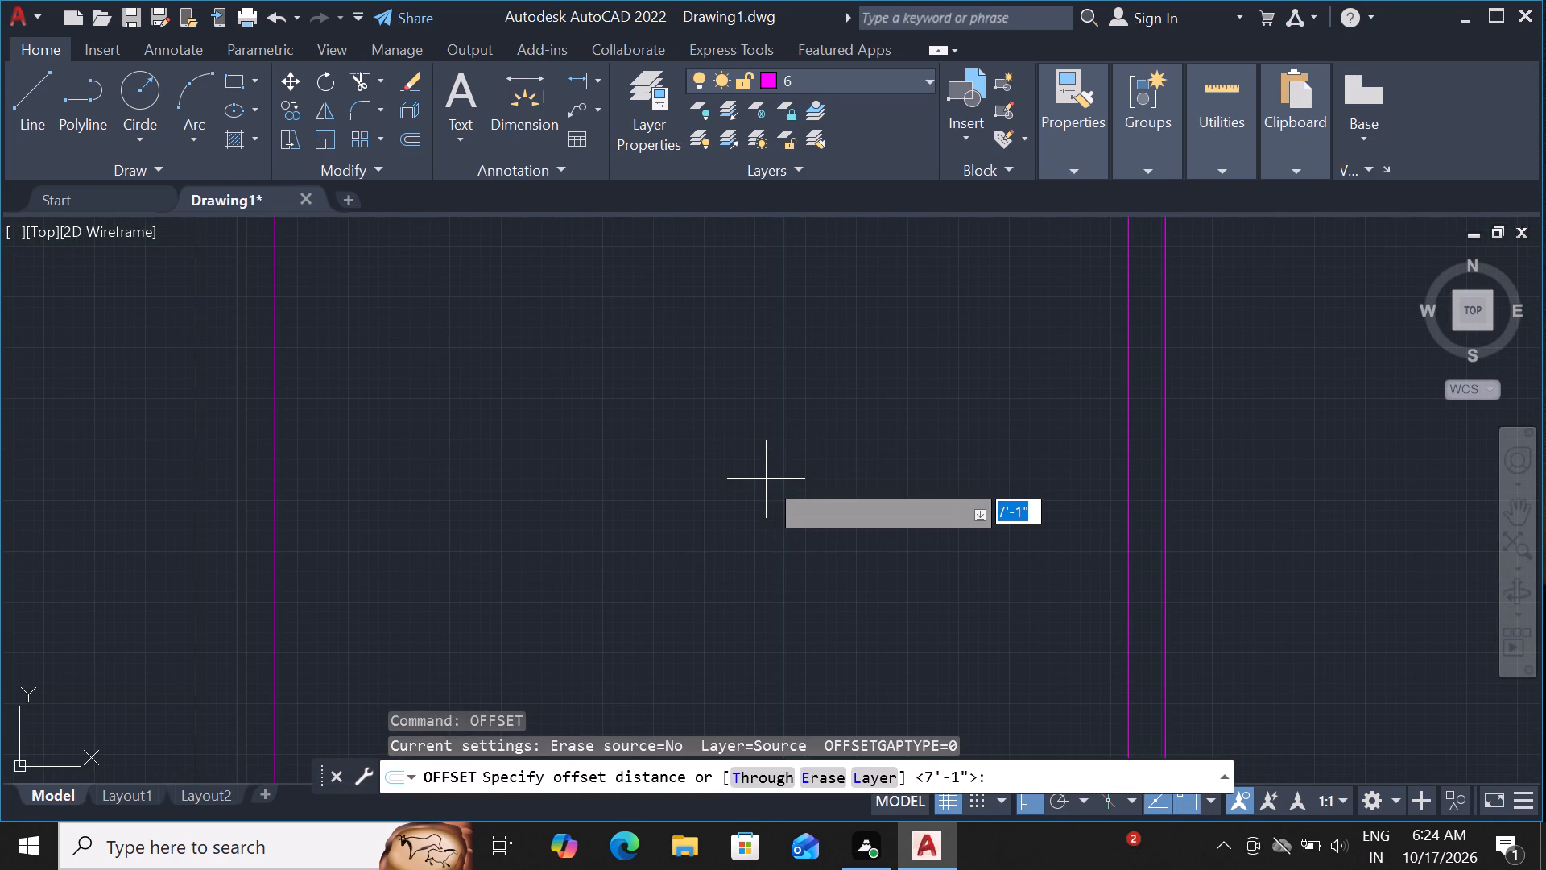
type("6\"")
key("Return")
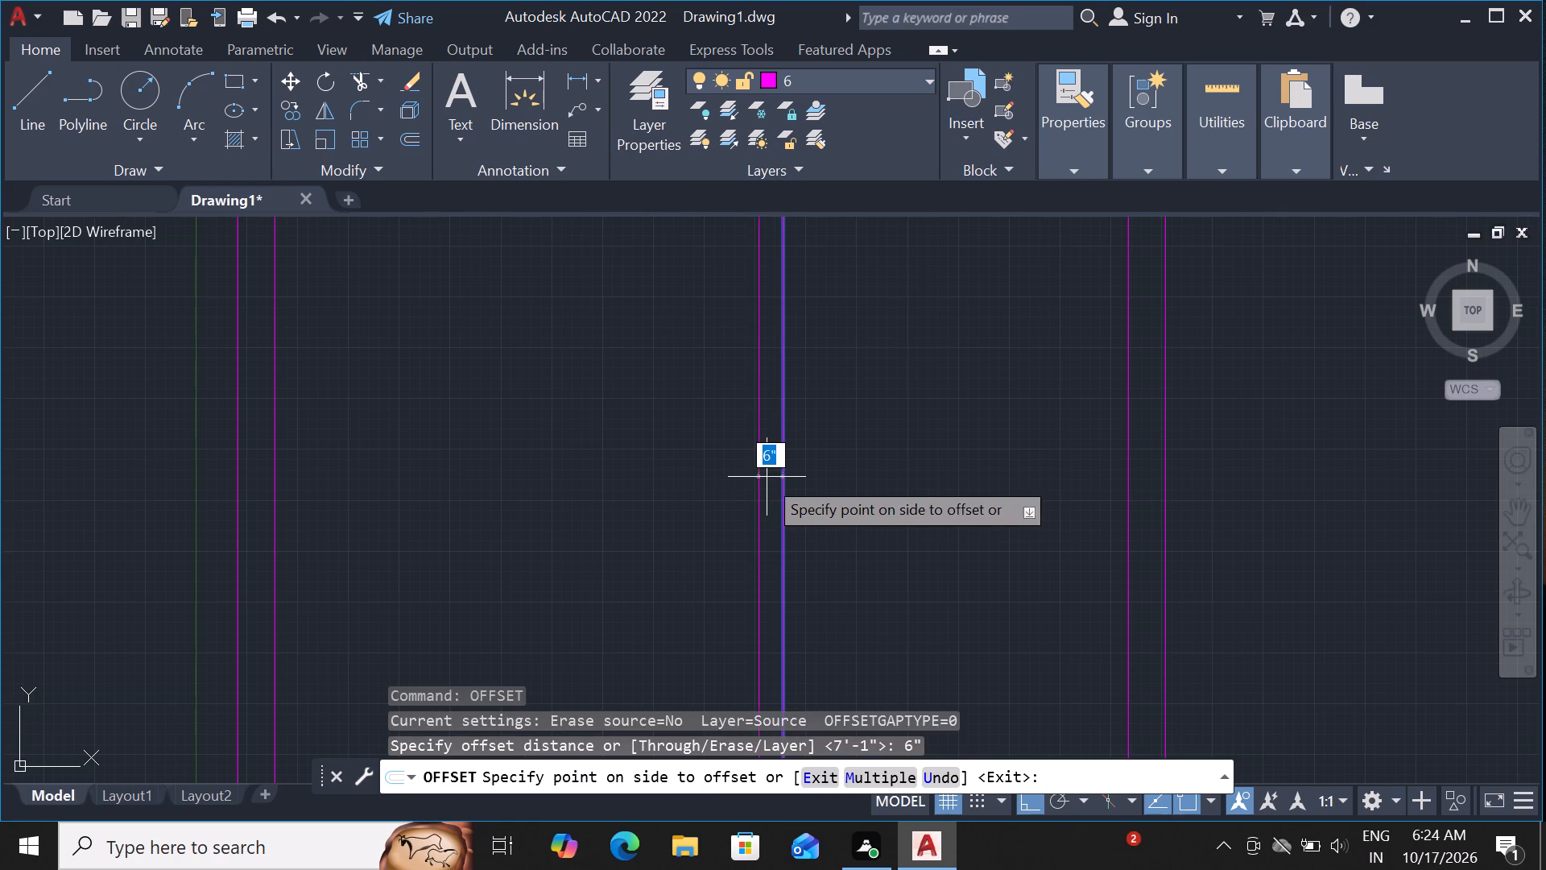
left_click(702, 495)
scroll(821, 474, "down", 2)
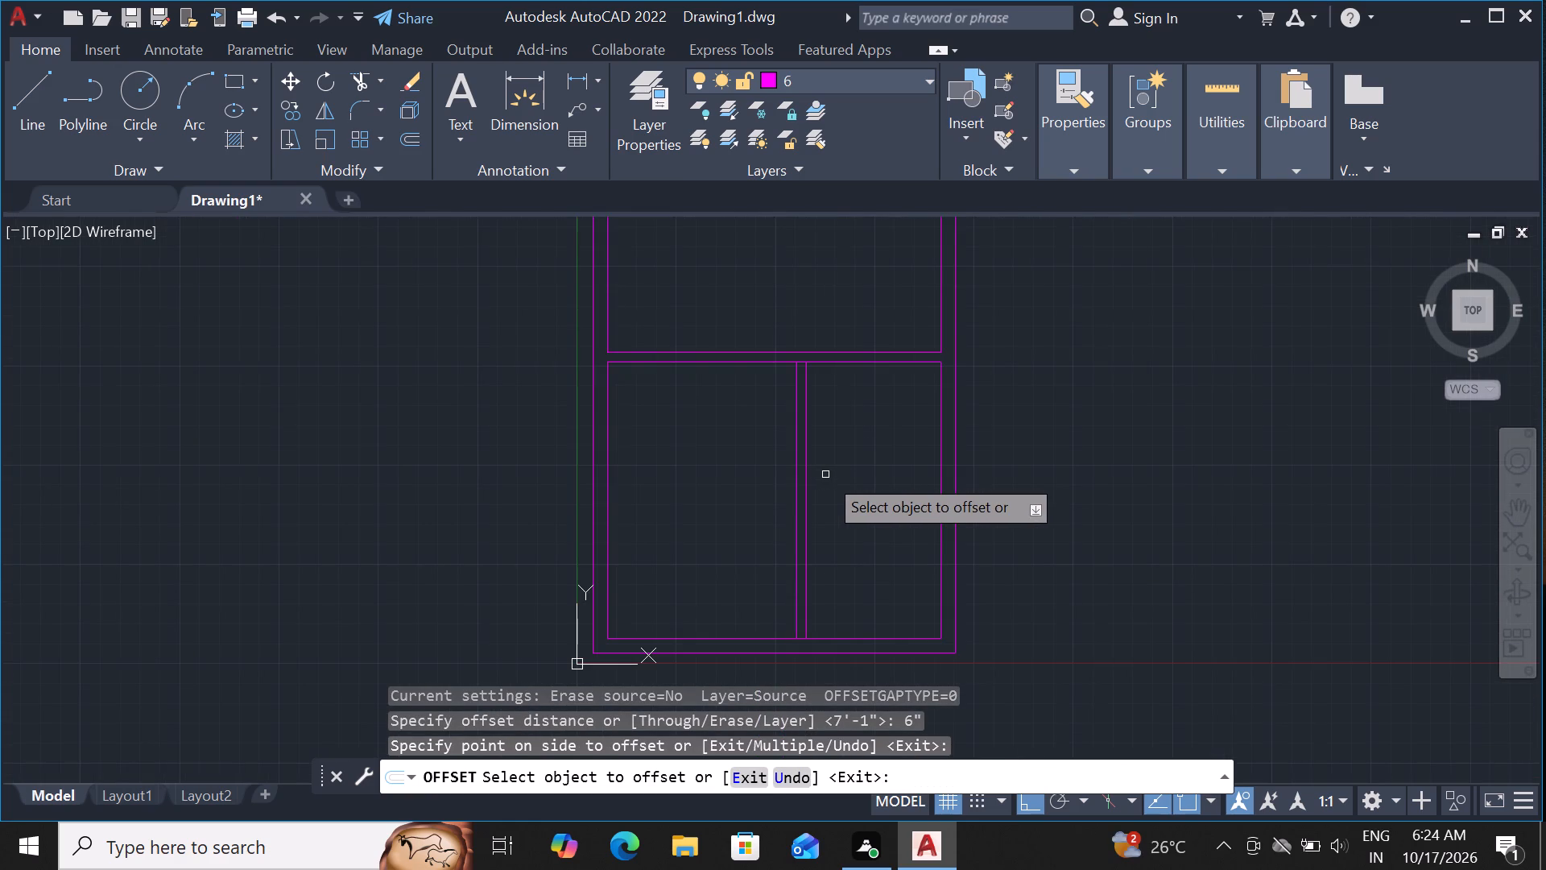
key("Escape")
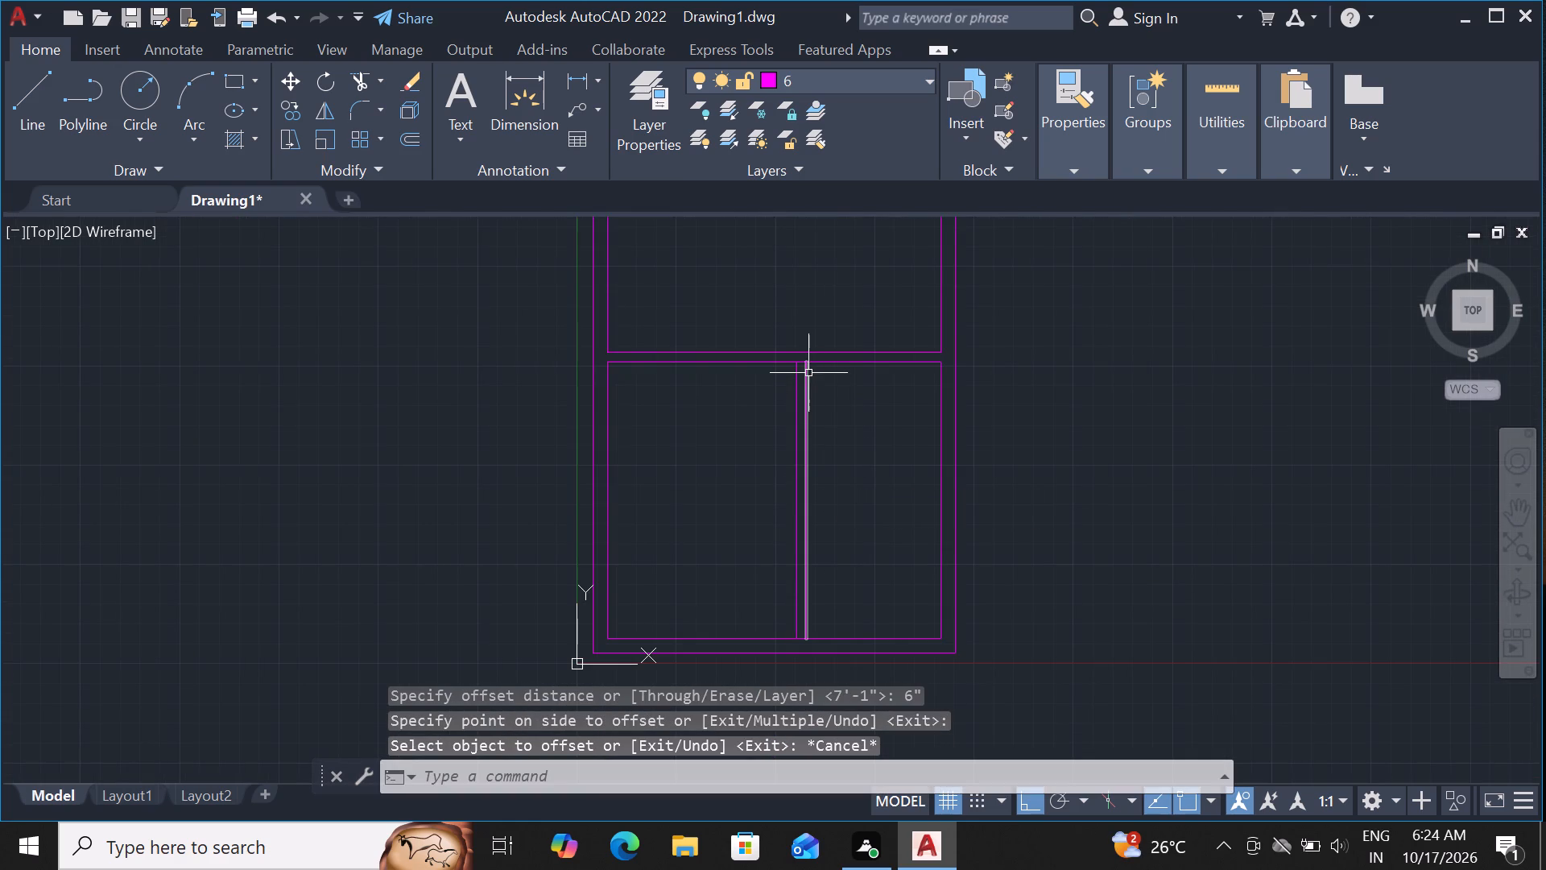
Trim the bottom room's upper and lower wall lines between the two lines of its new vertical partition.
type("TR")
key("space")
key("space")
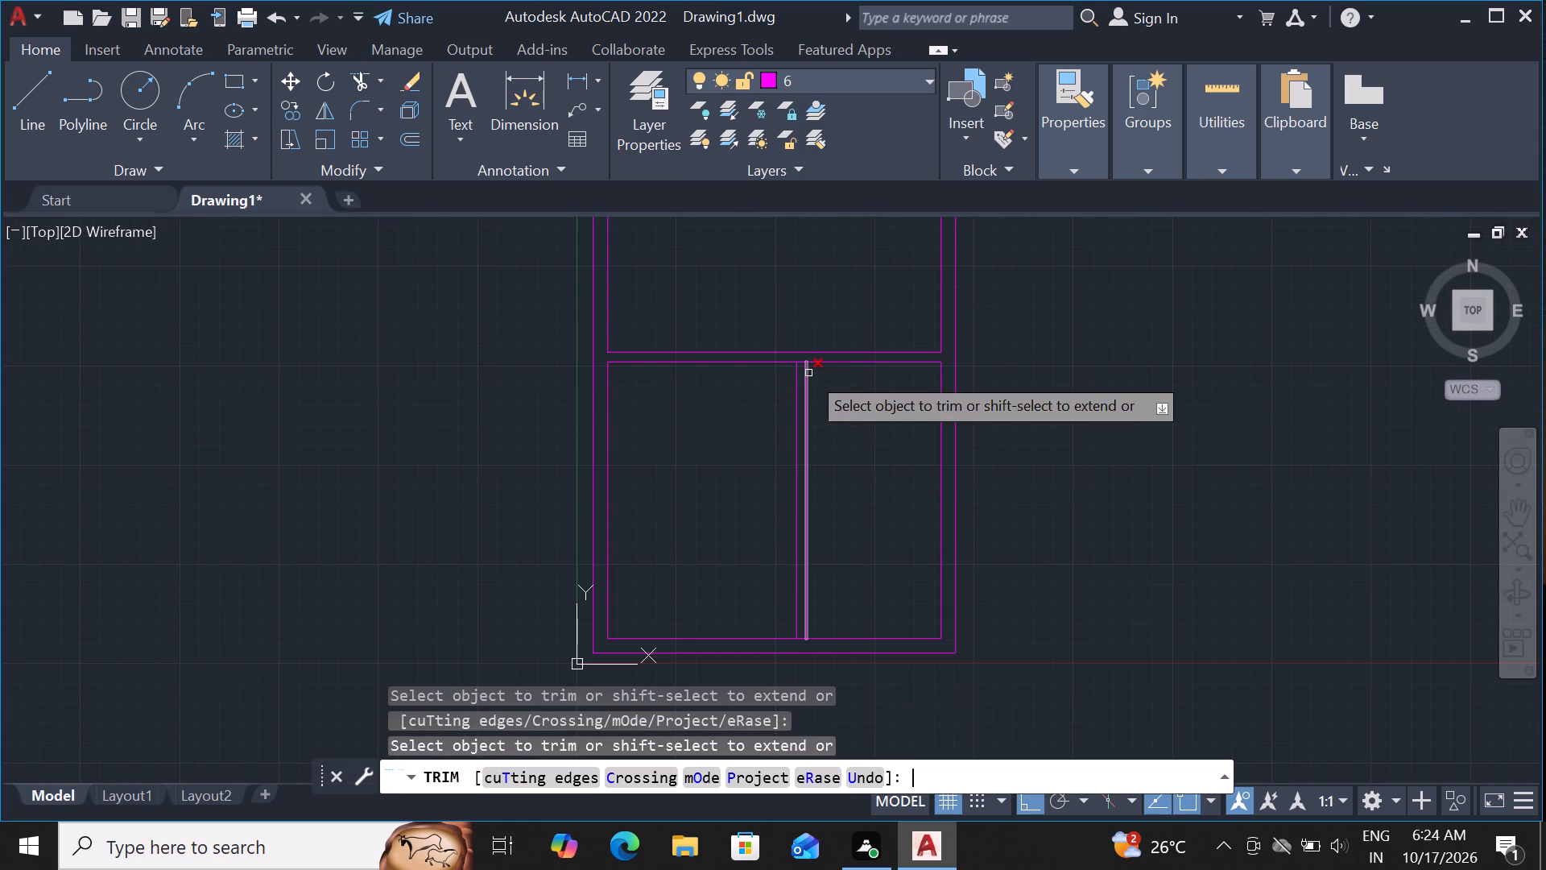
scroll(807, 348, "up", 4)
left_click(763, 419)
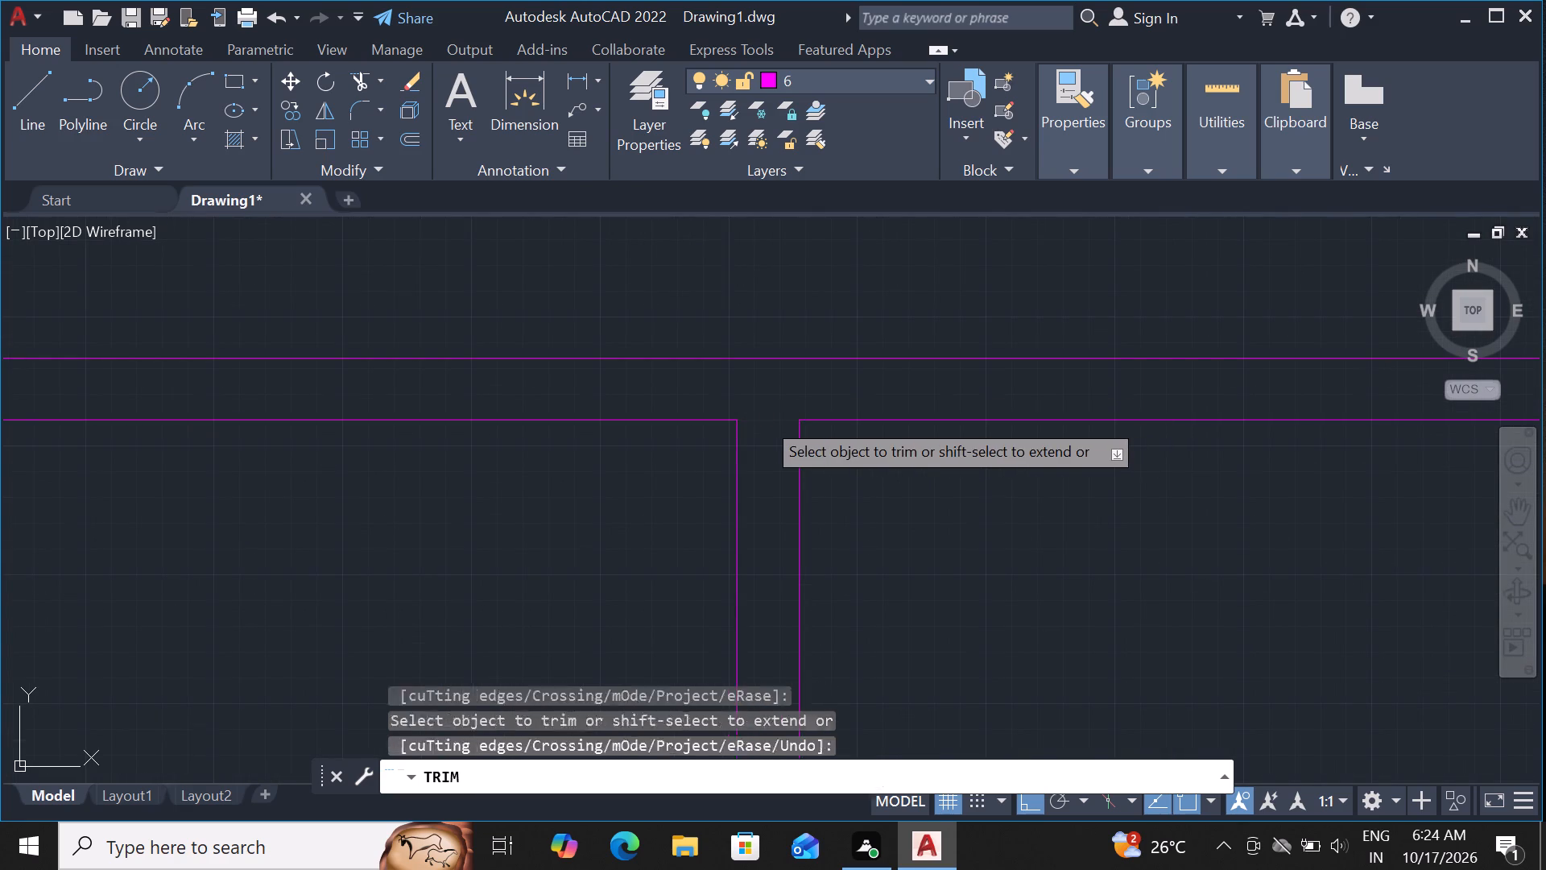
scroll(776, 376, "down", 5)
scroll(799, 528, "up", 2)
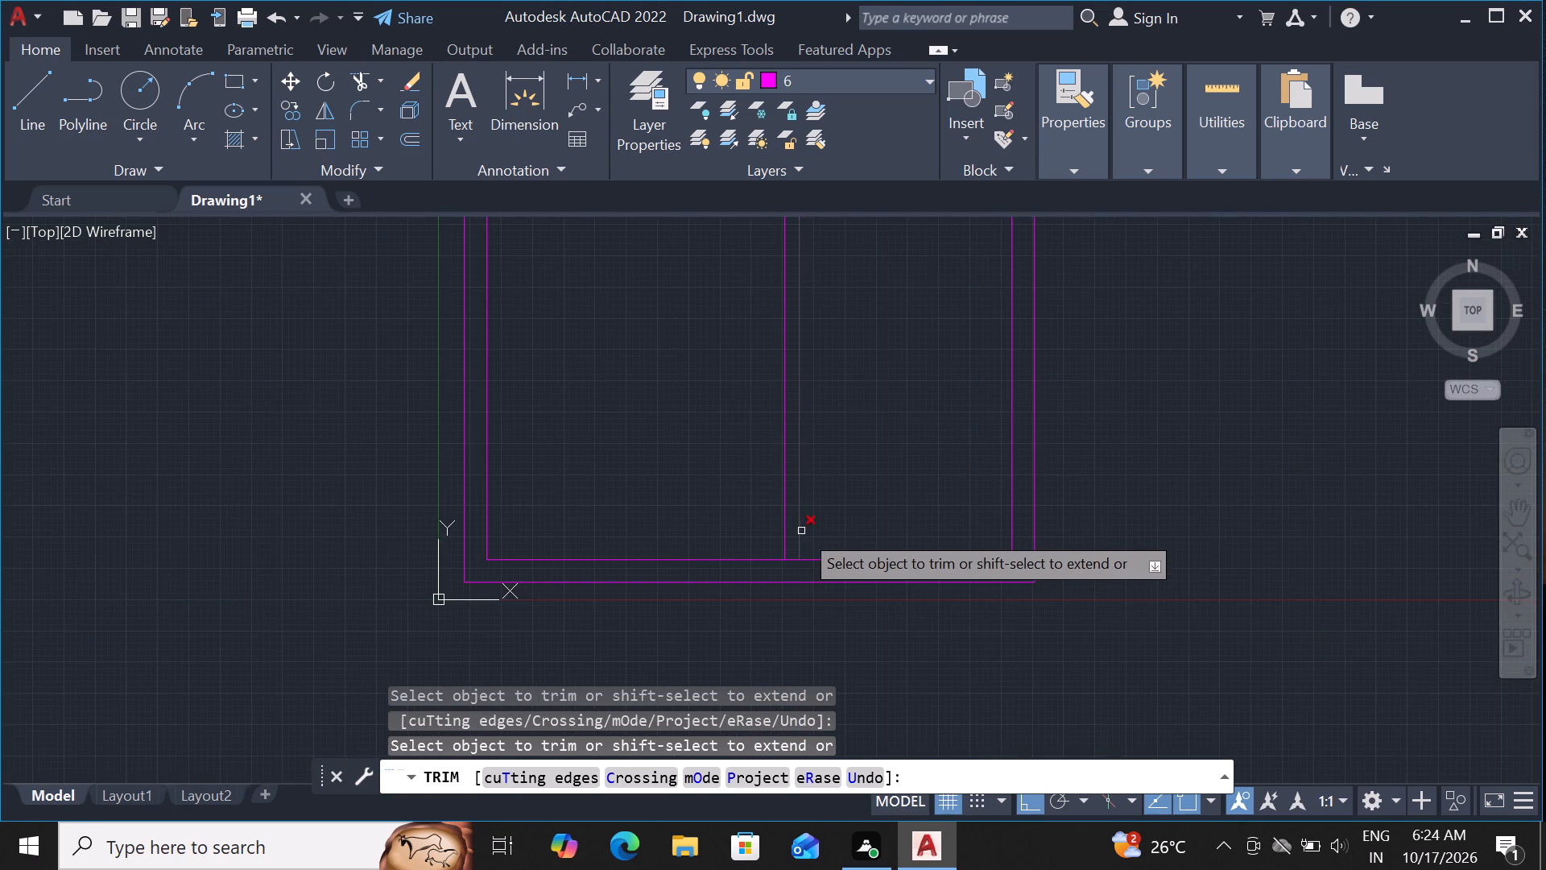
scroll(804, 566, "up", 2)
left_click(765, 551)
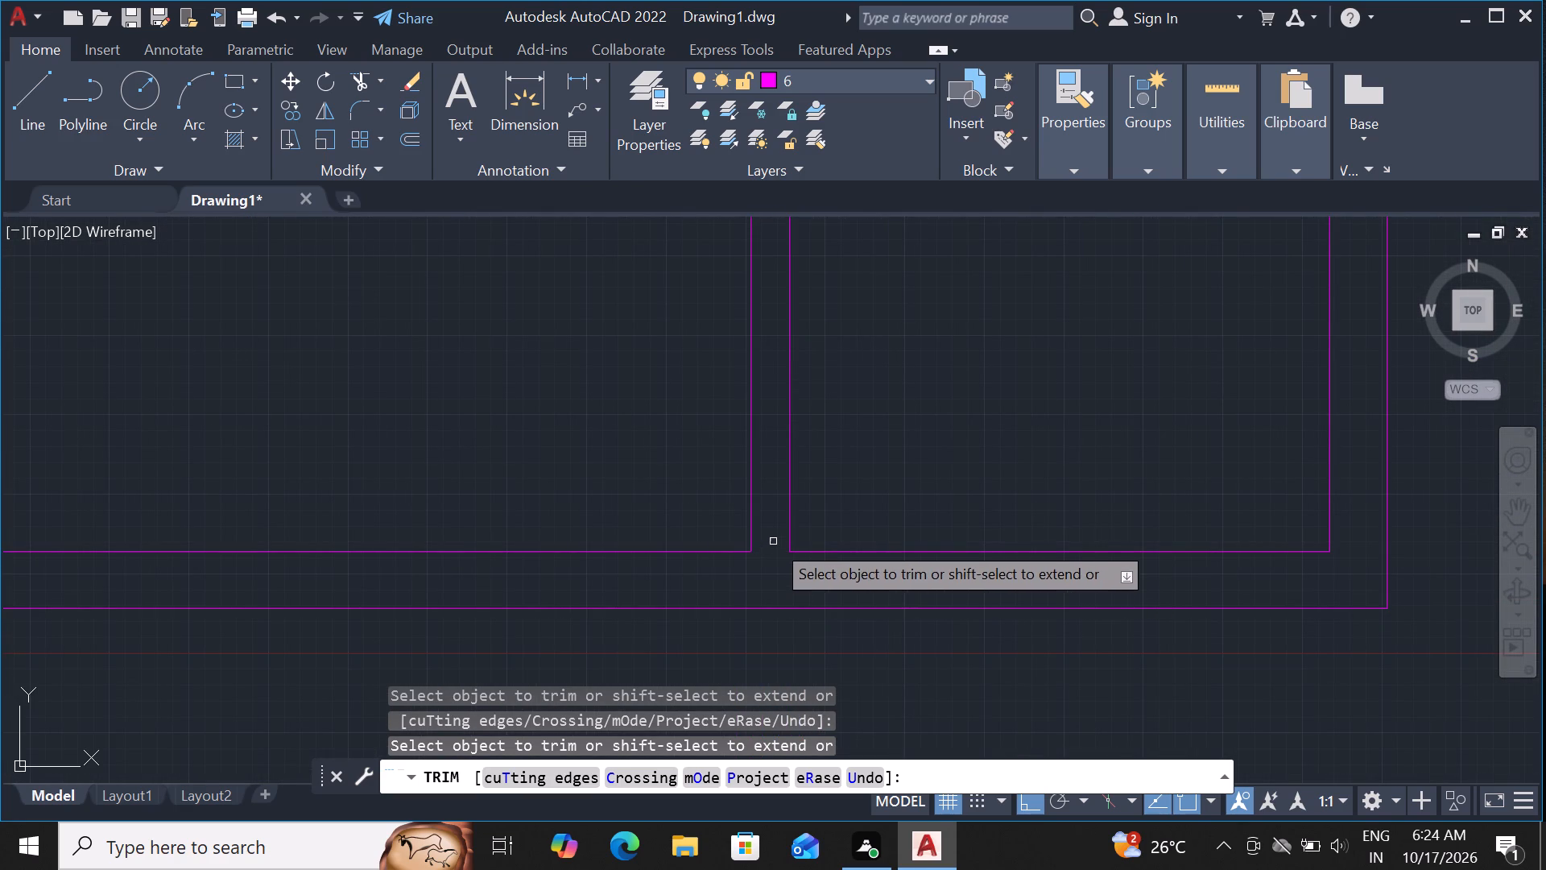
key("Escape")
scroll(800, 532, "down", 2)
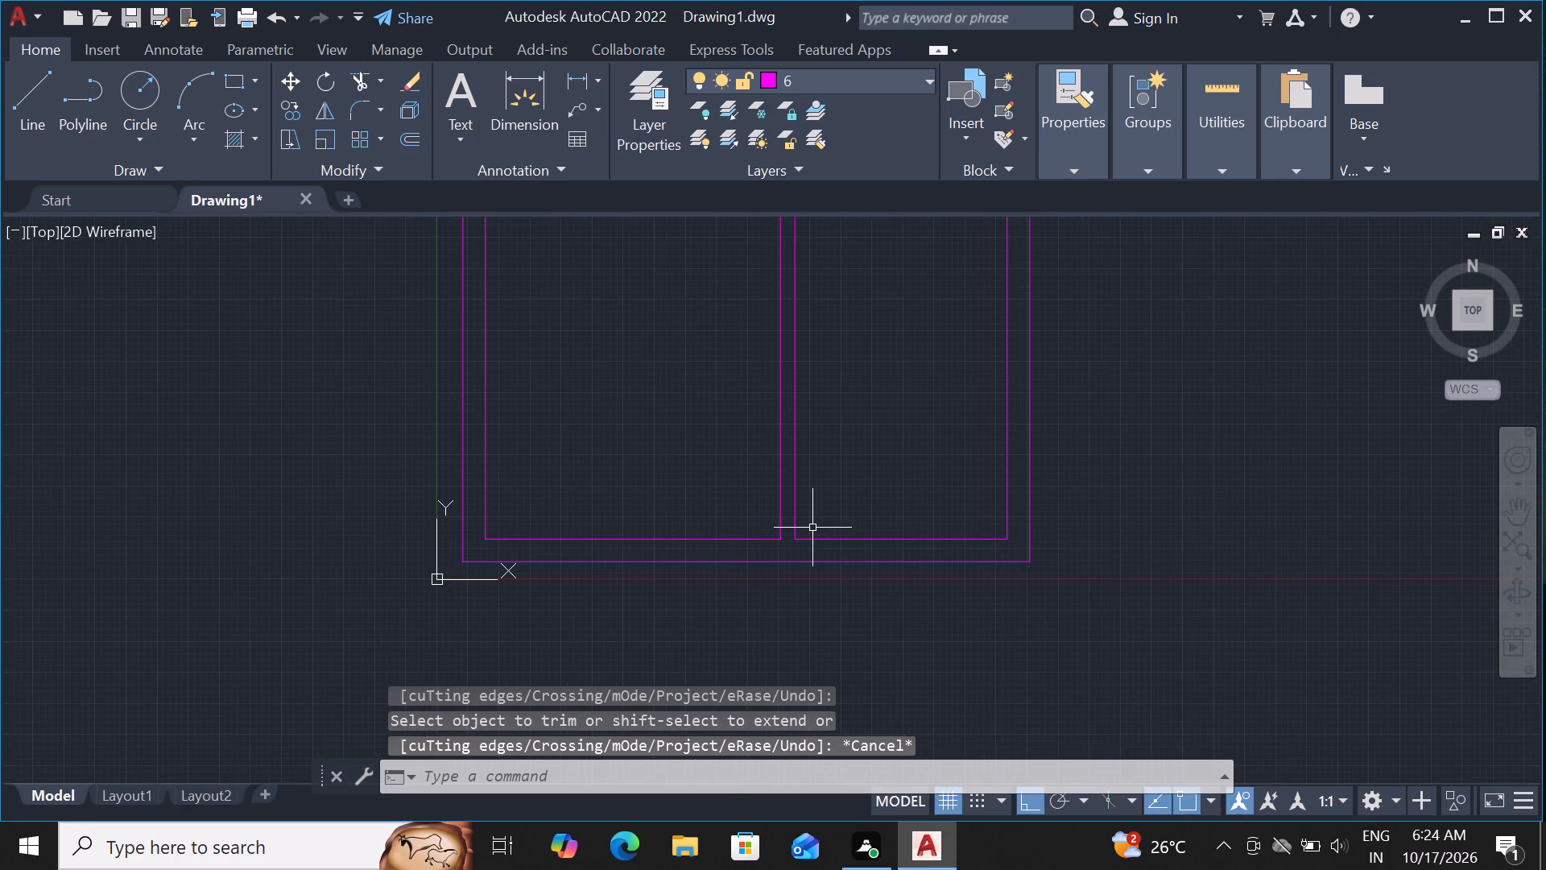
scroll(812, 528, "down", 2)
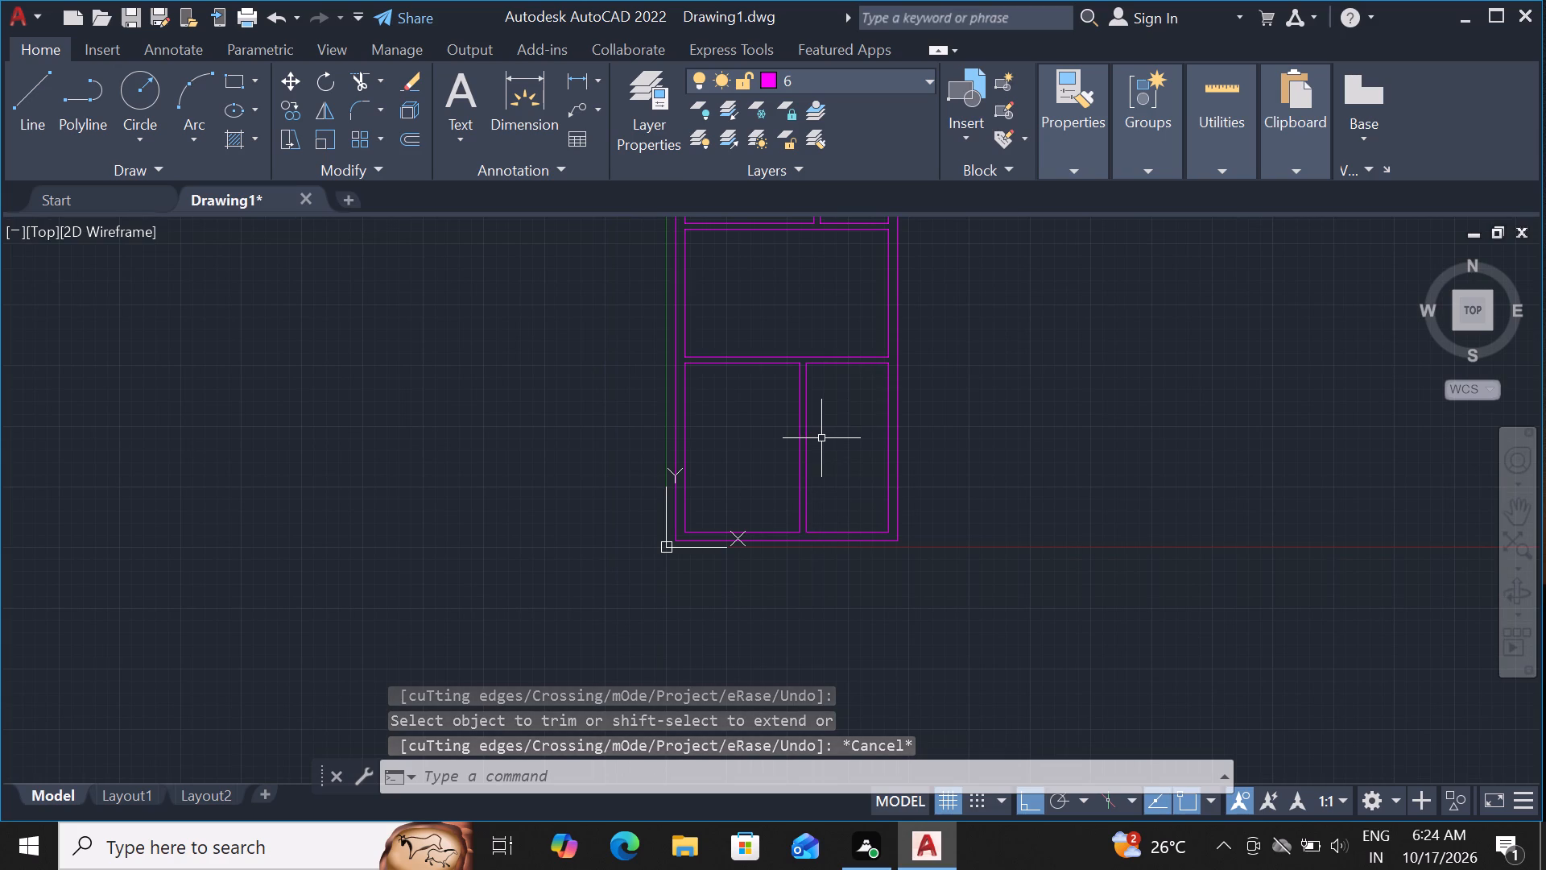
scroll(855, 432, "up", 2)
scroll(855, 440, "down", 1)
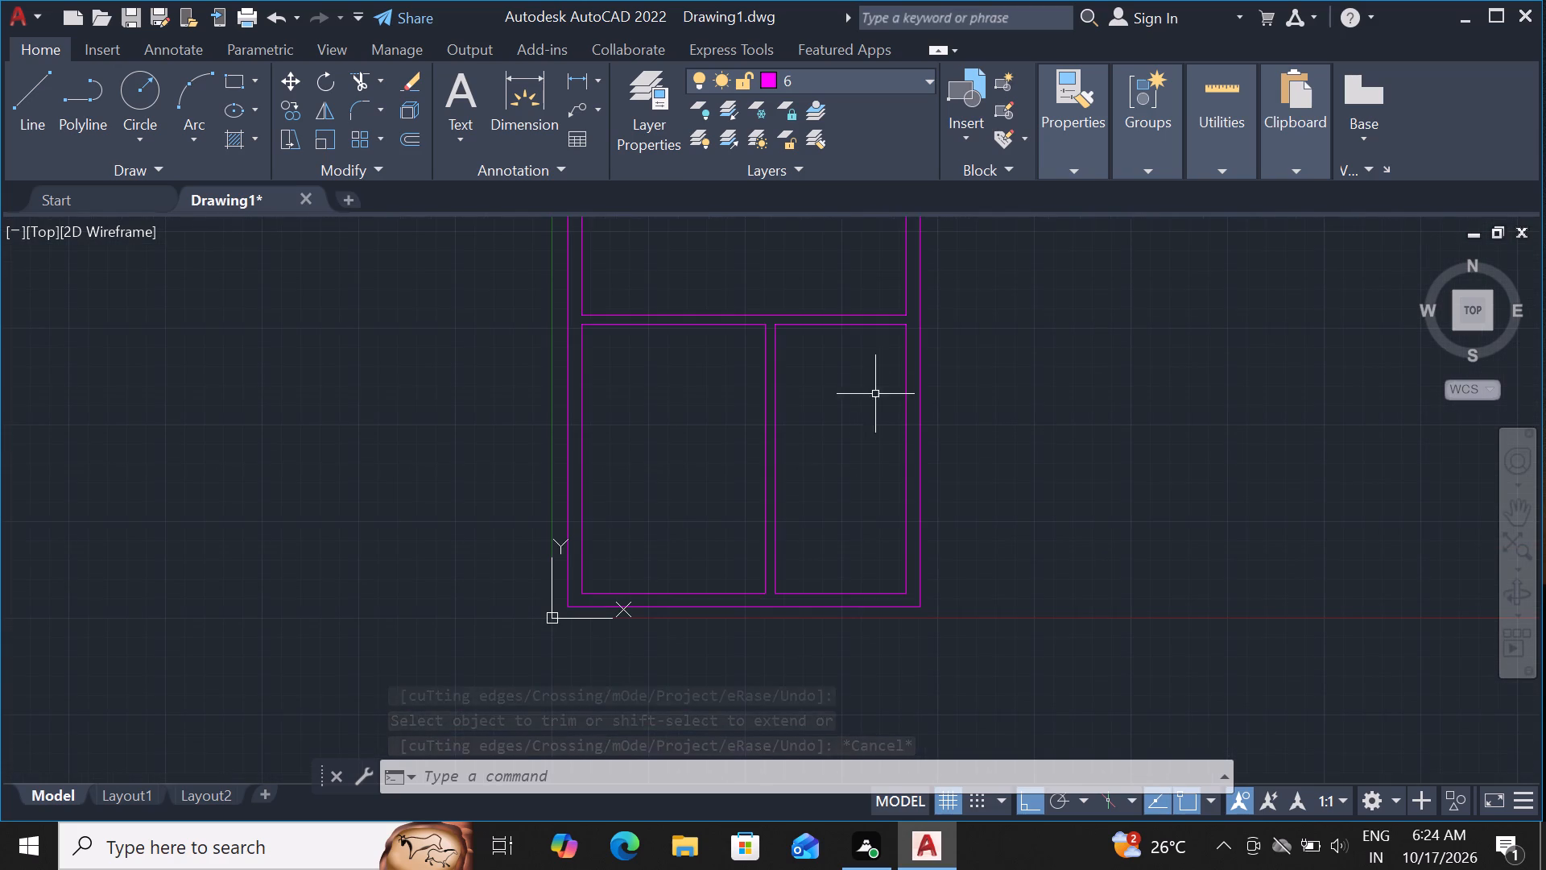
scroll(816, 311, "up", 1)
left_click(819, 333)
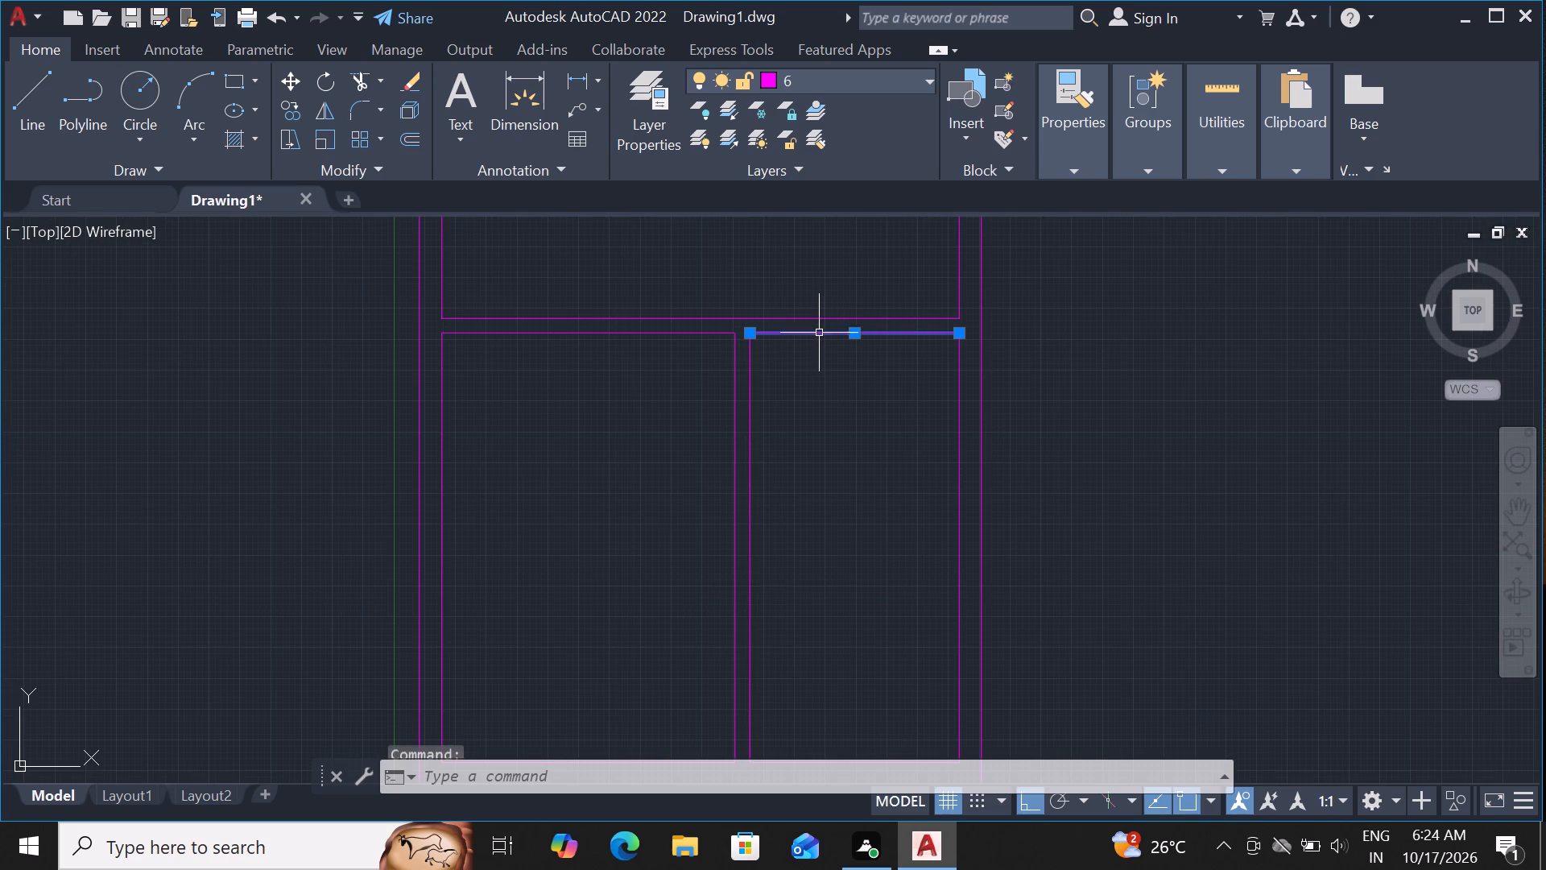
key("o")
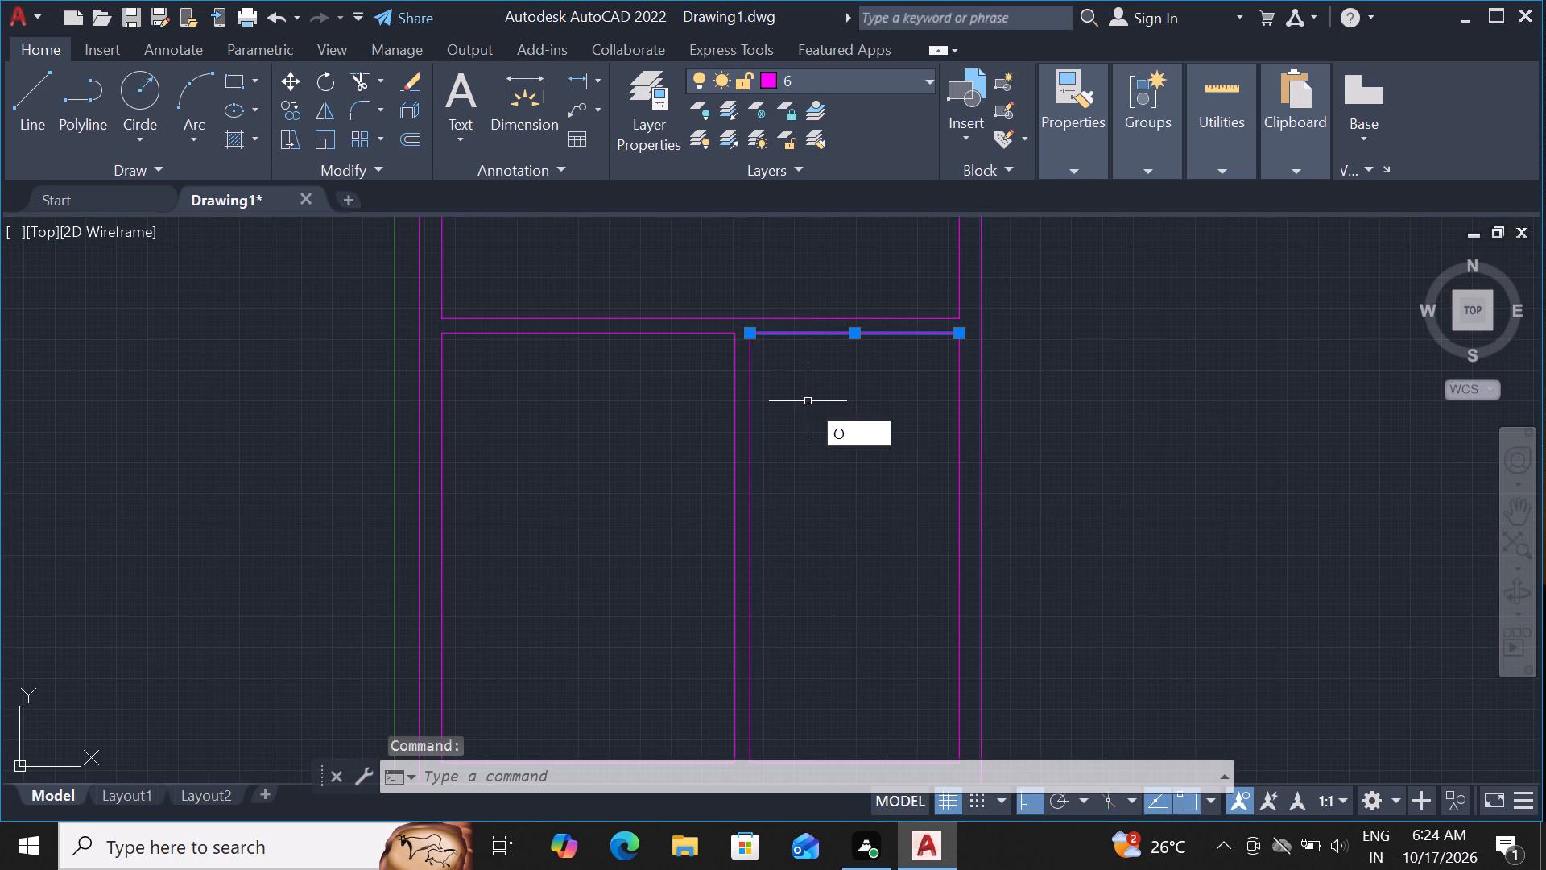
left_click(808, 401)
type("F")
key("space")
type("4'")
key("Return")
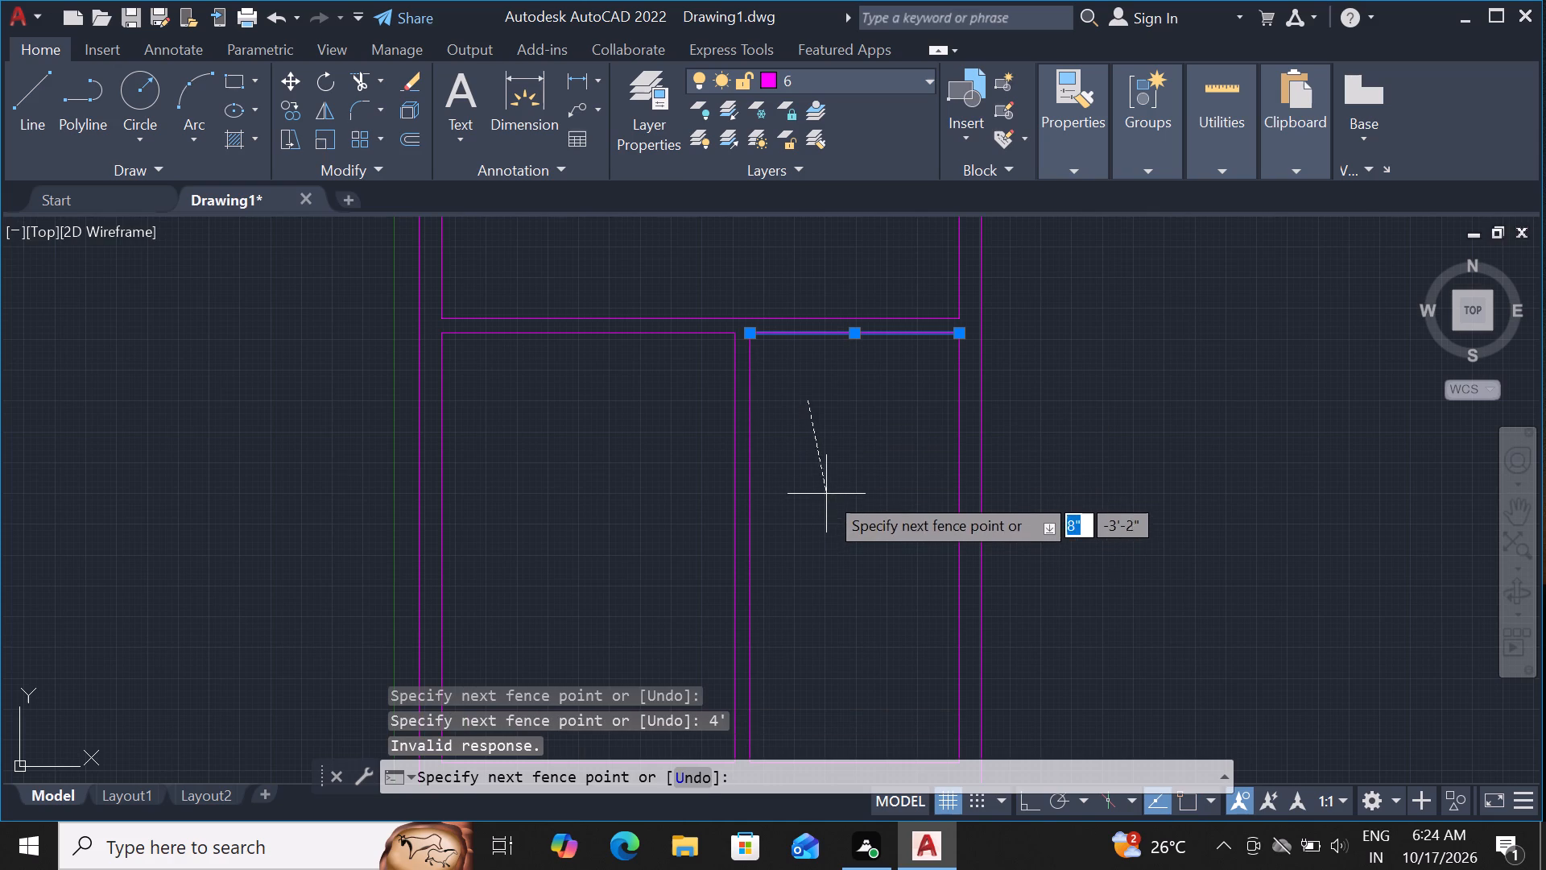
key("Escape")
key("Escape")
Offset the upper wall line of the small bottom-right room 4' downward.
left_click(852, 335)
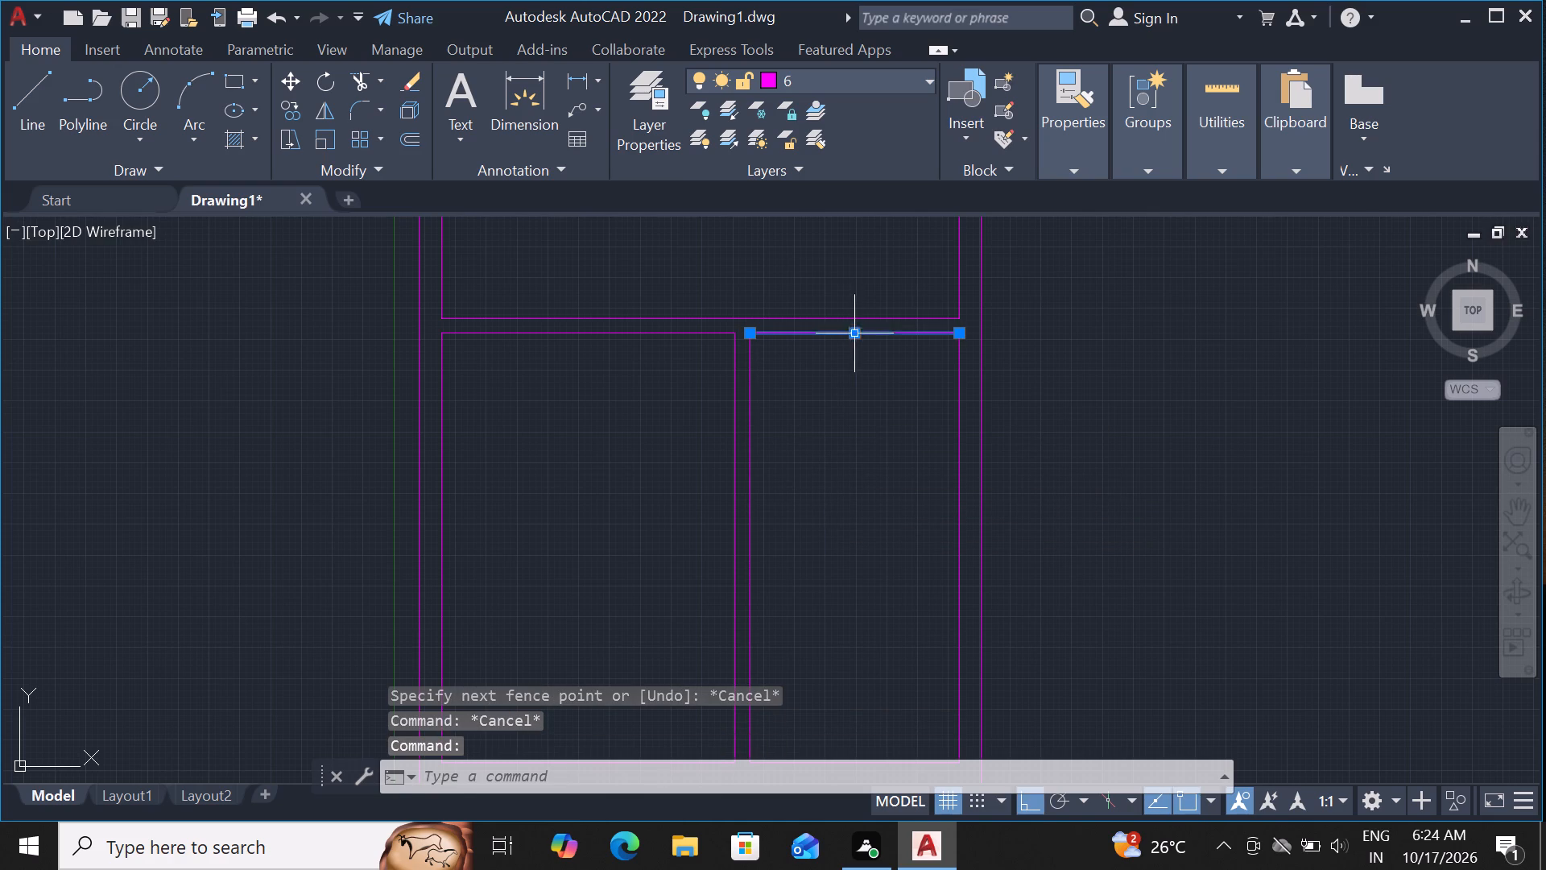
type("OF 4'")
key("Return")
left_click(849, 523)
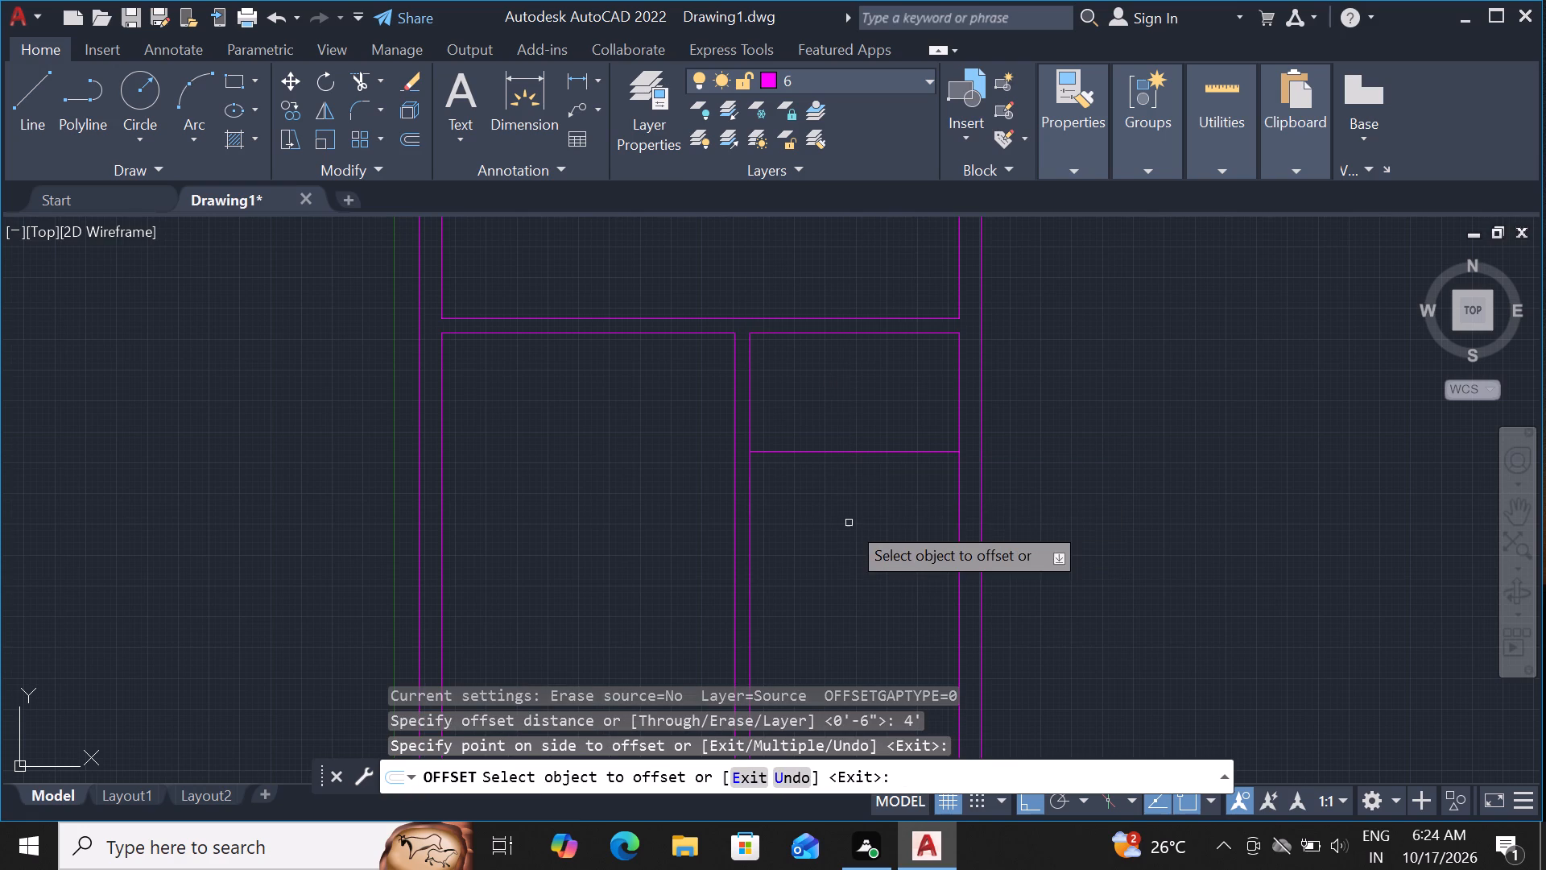
key("Escape")
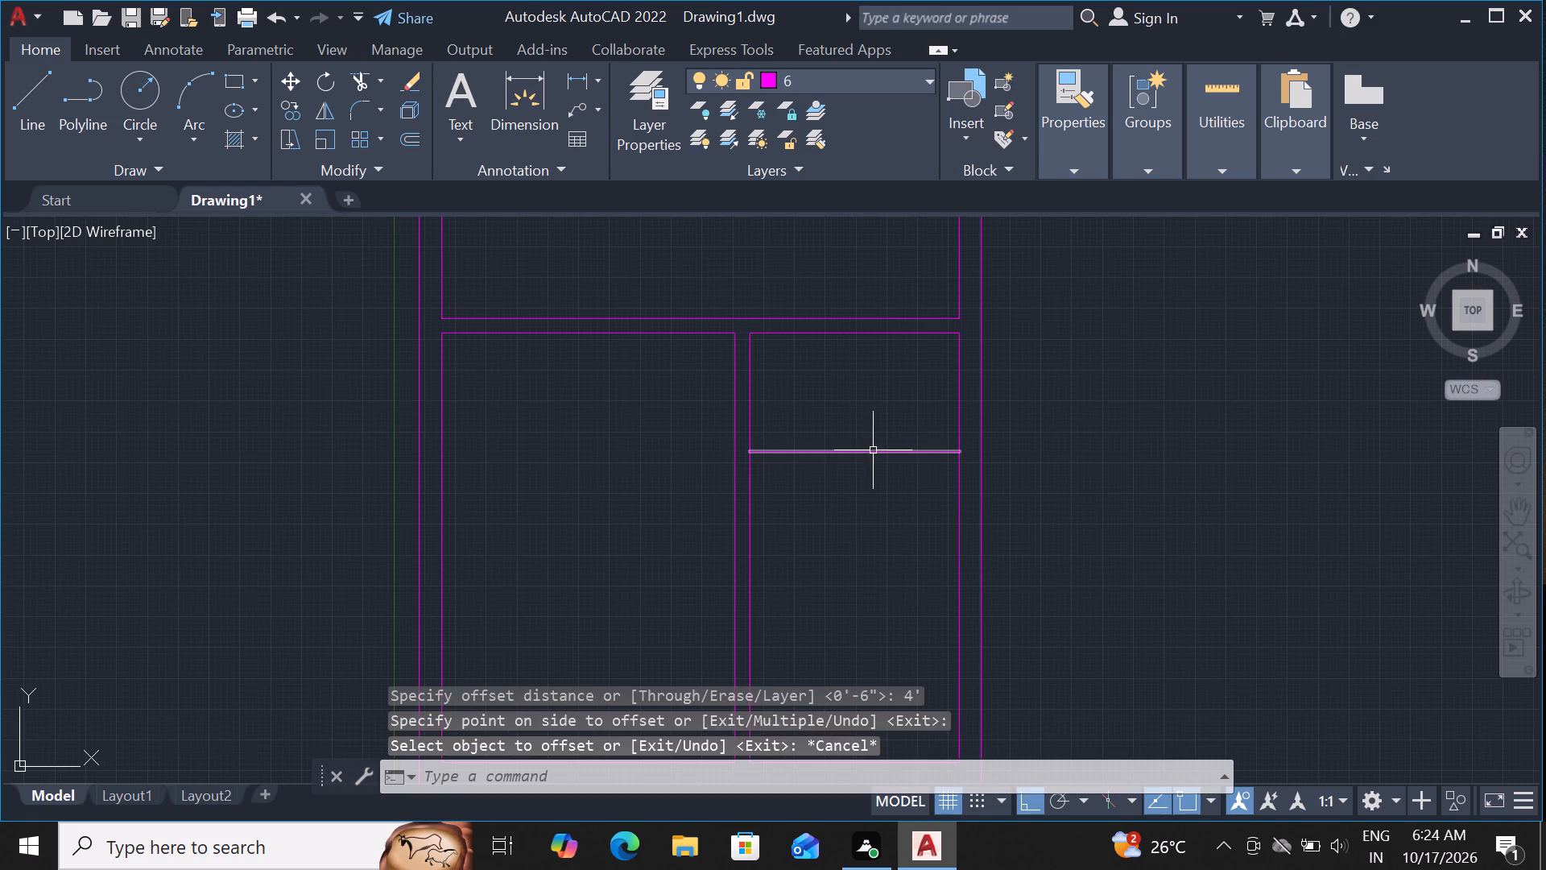
Offset the new horizontal line in the bottom-right room 6" downward to form the partition's second line.
left_click(873, 450)
key("o")
key("f")
key("space")
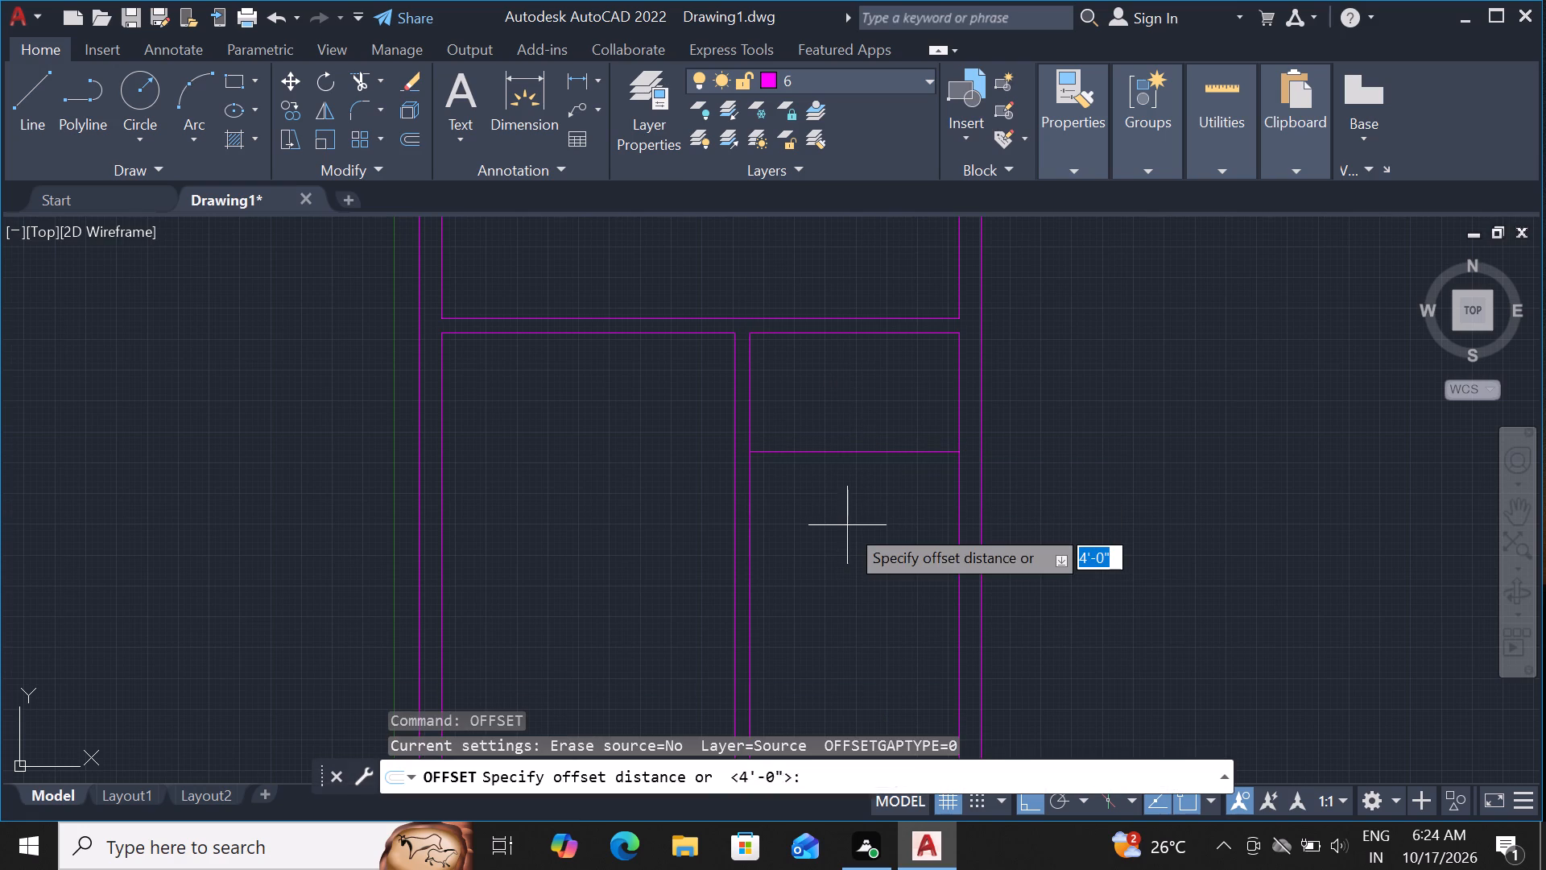
key("6")
key("shift+quotedbl")
key("Return")
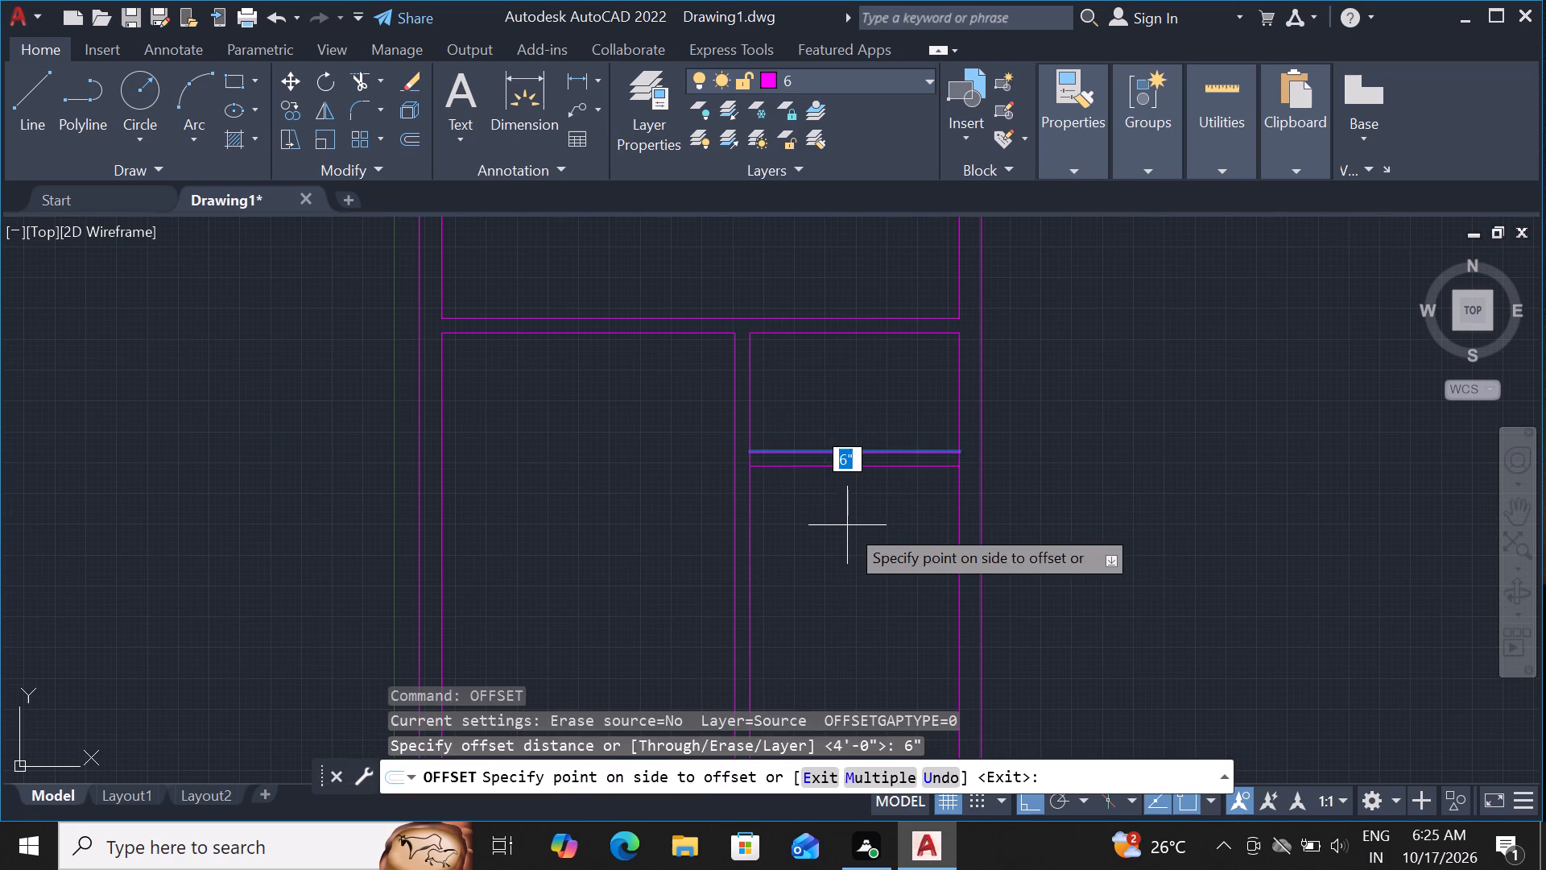
left_click(847, 552)
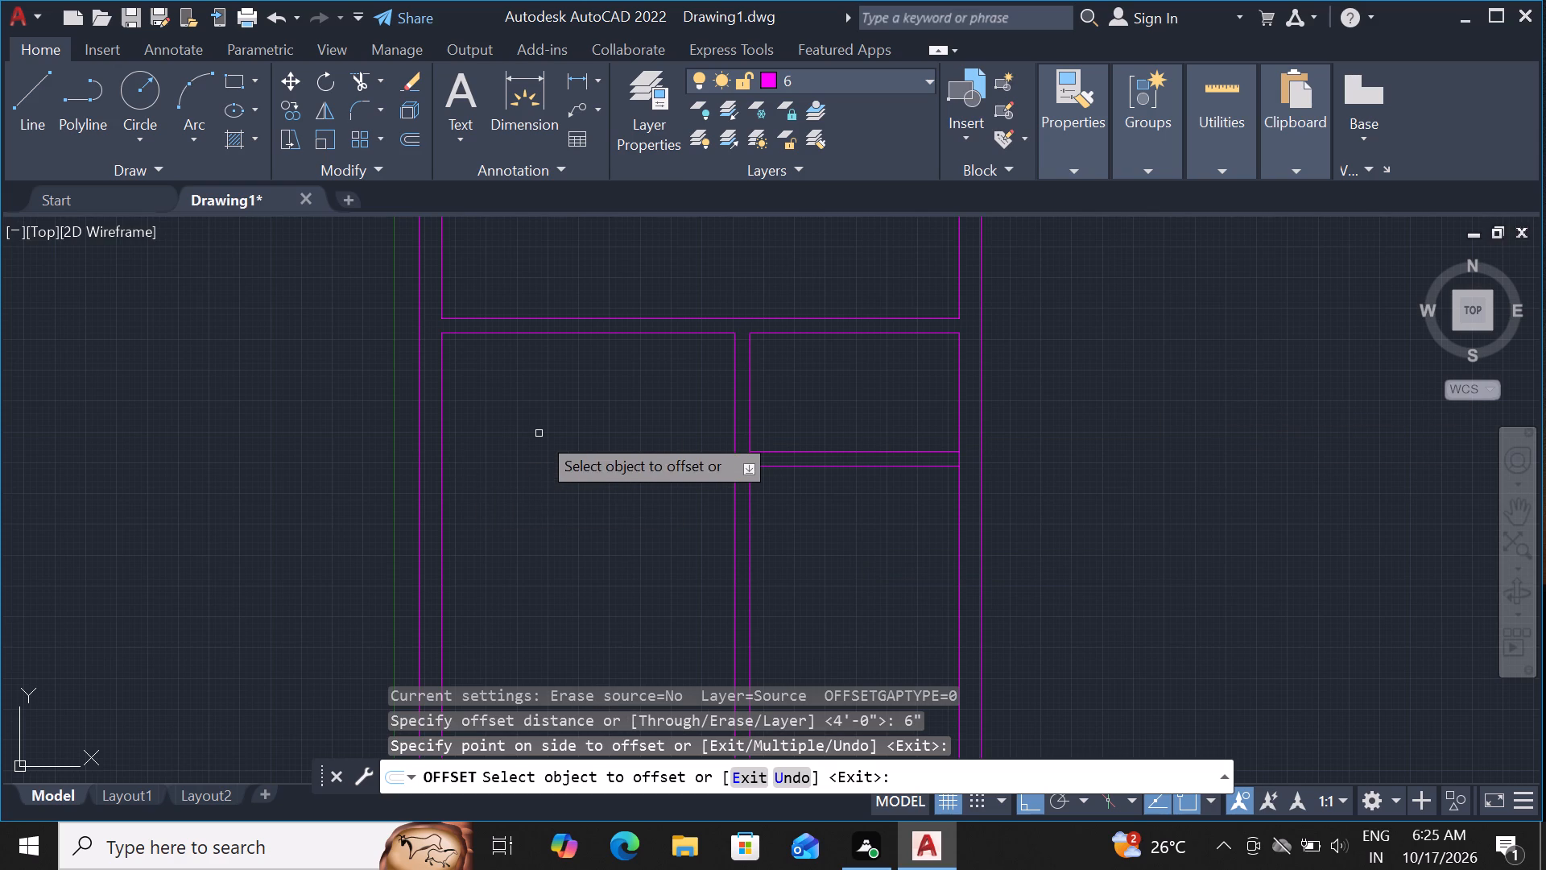
key("Escape")
Trim the bottom-right room's vertical wall lines at both ends of the new horizontal partition, between its two lines.
key("t")
key("r")
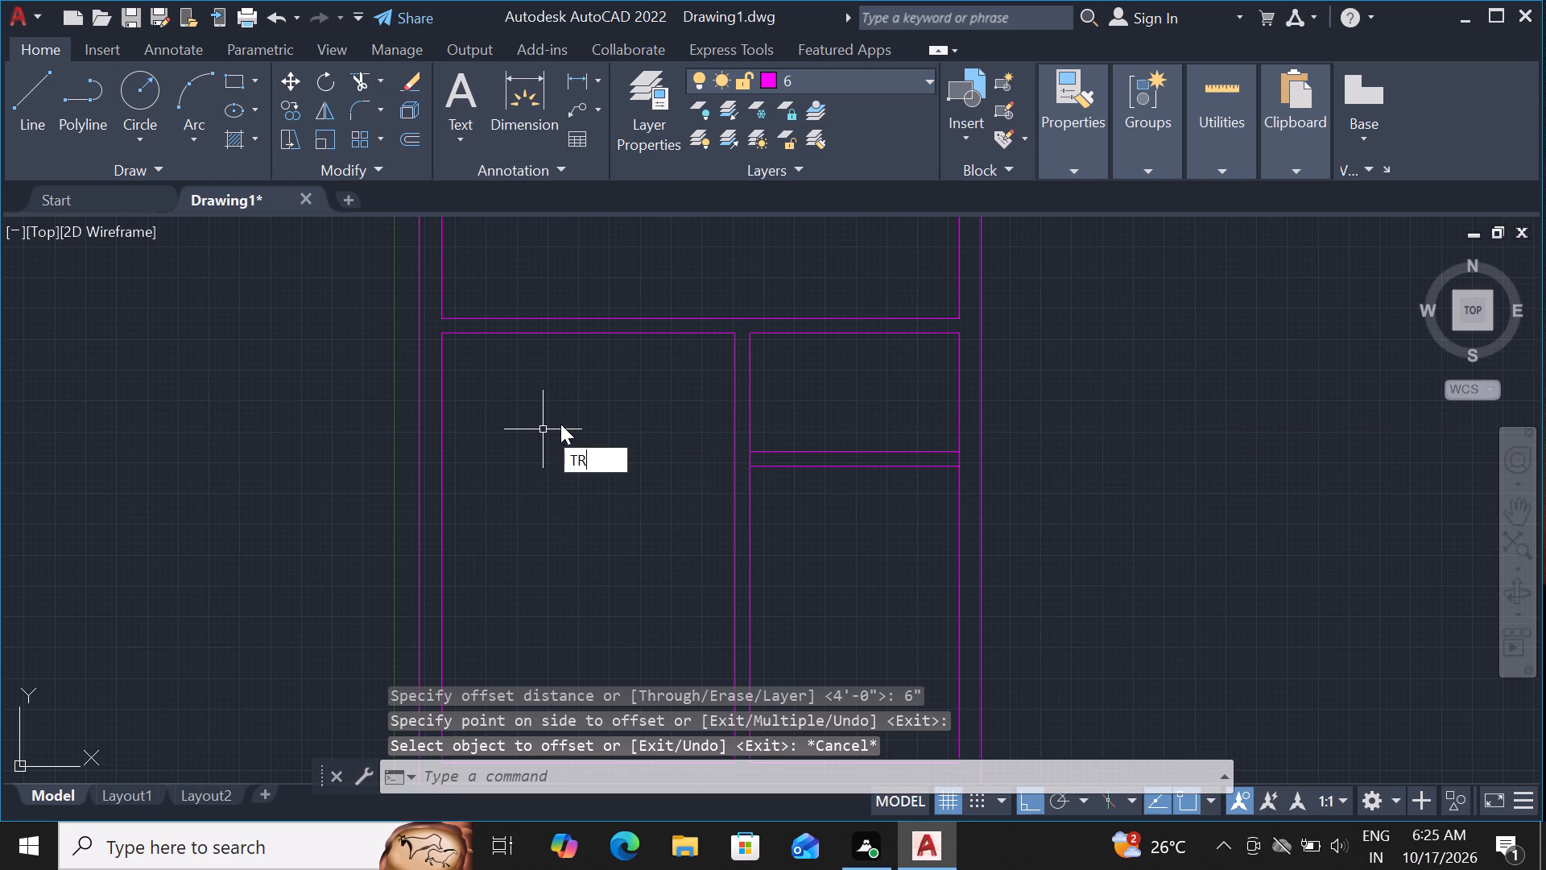
key("space")
key("space")
scroll(737, 507, "up", 2)
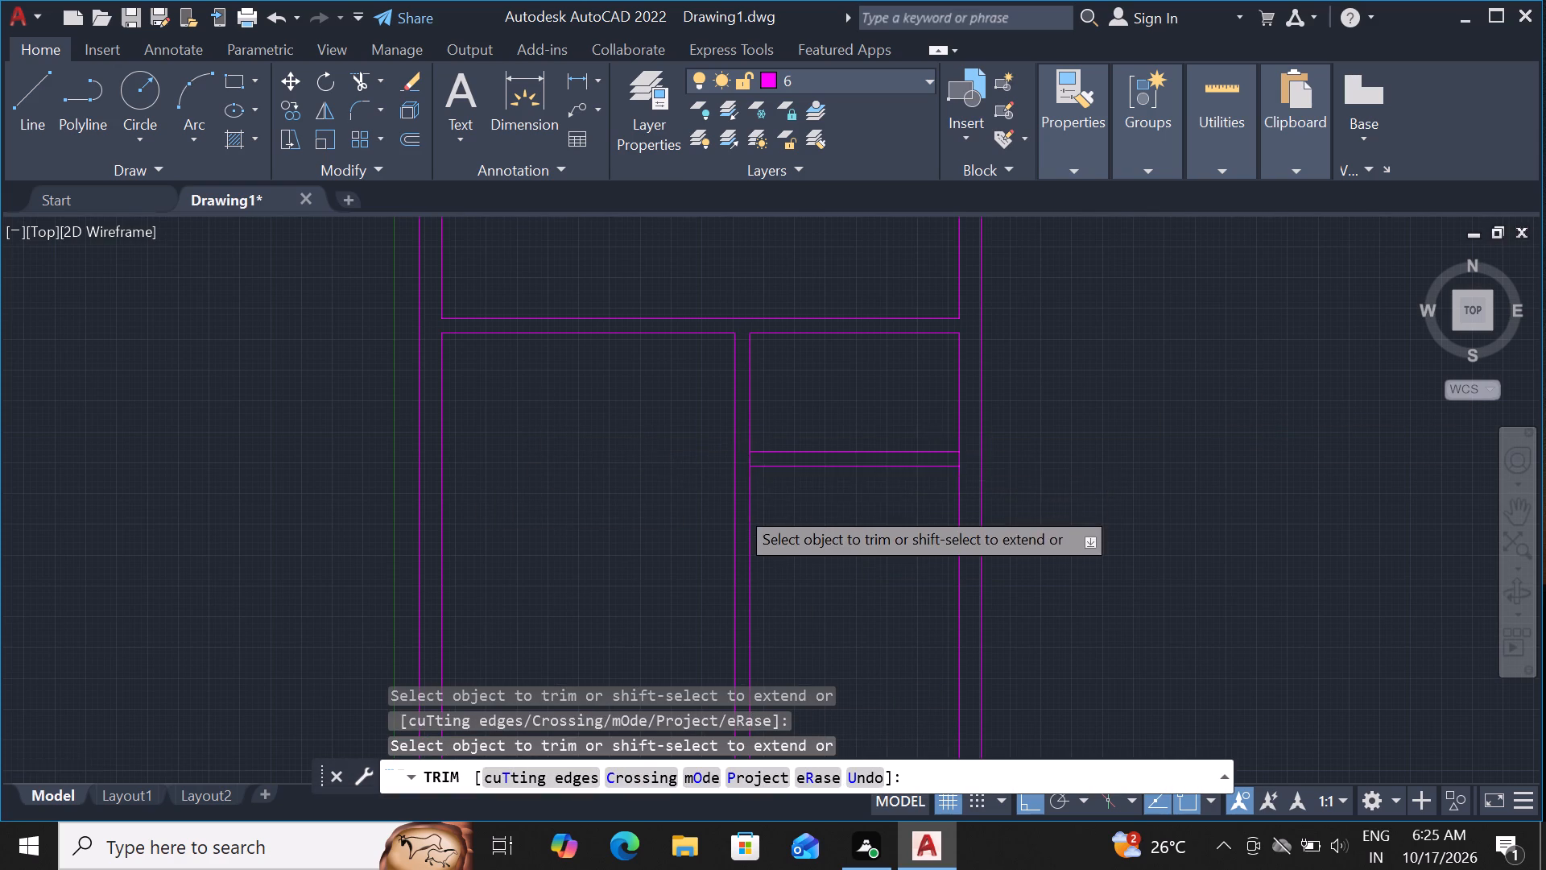
left_click(728, 393)
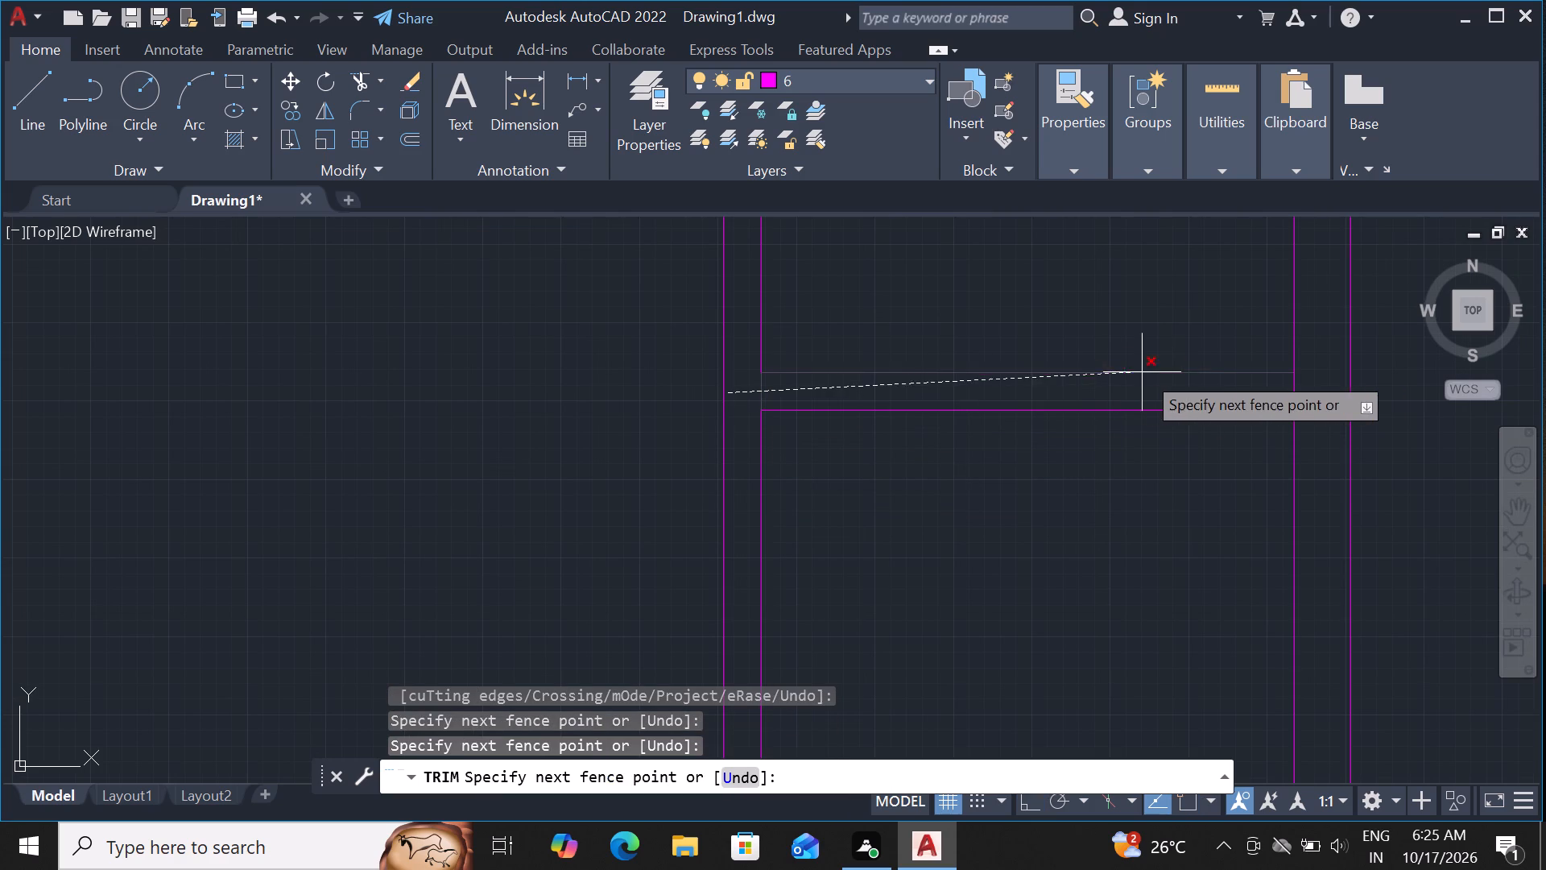
left_click(1330, 397)
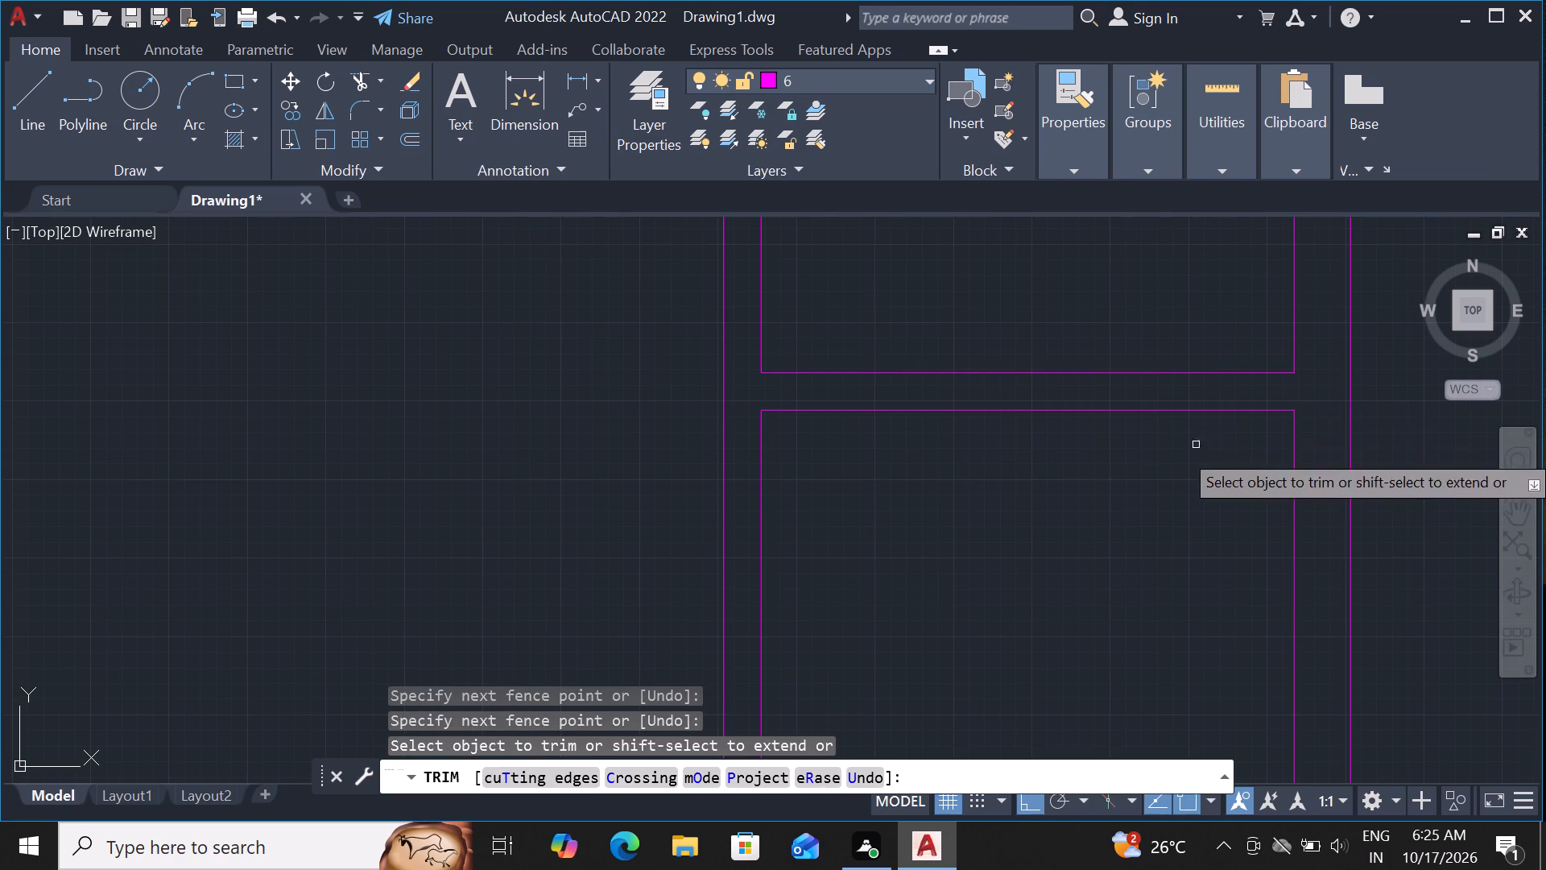
scroll(1140, 465, "down", 5)
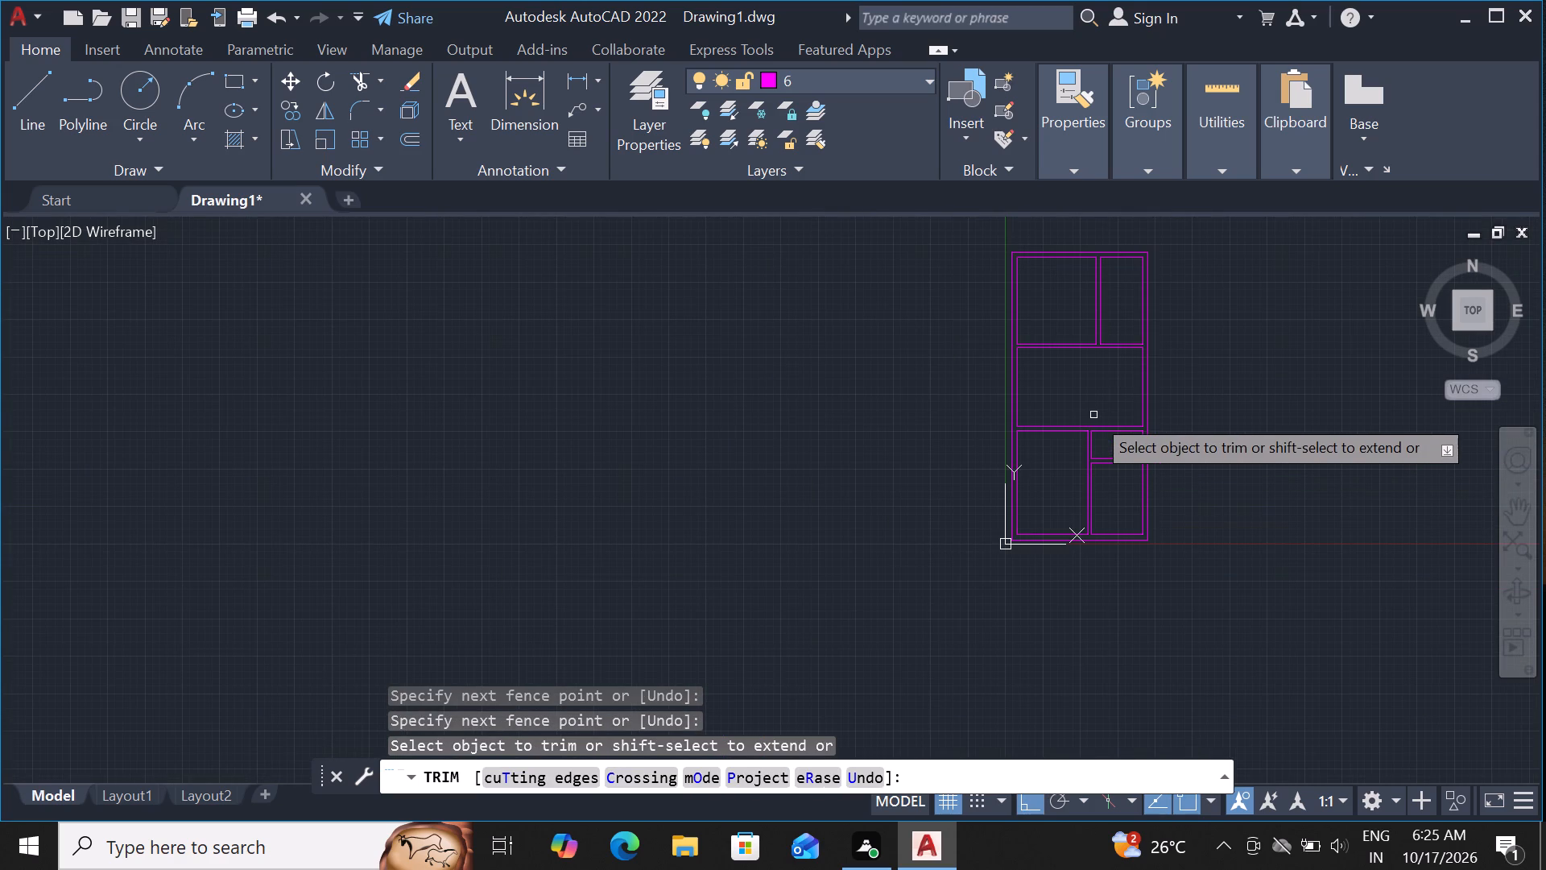
key("Escape")
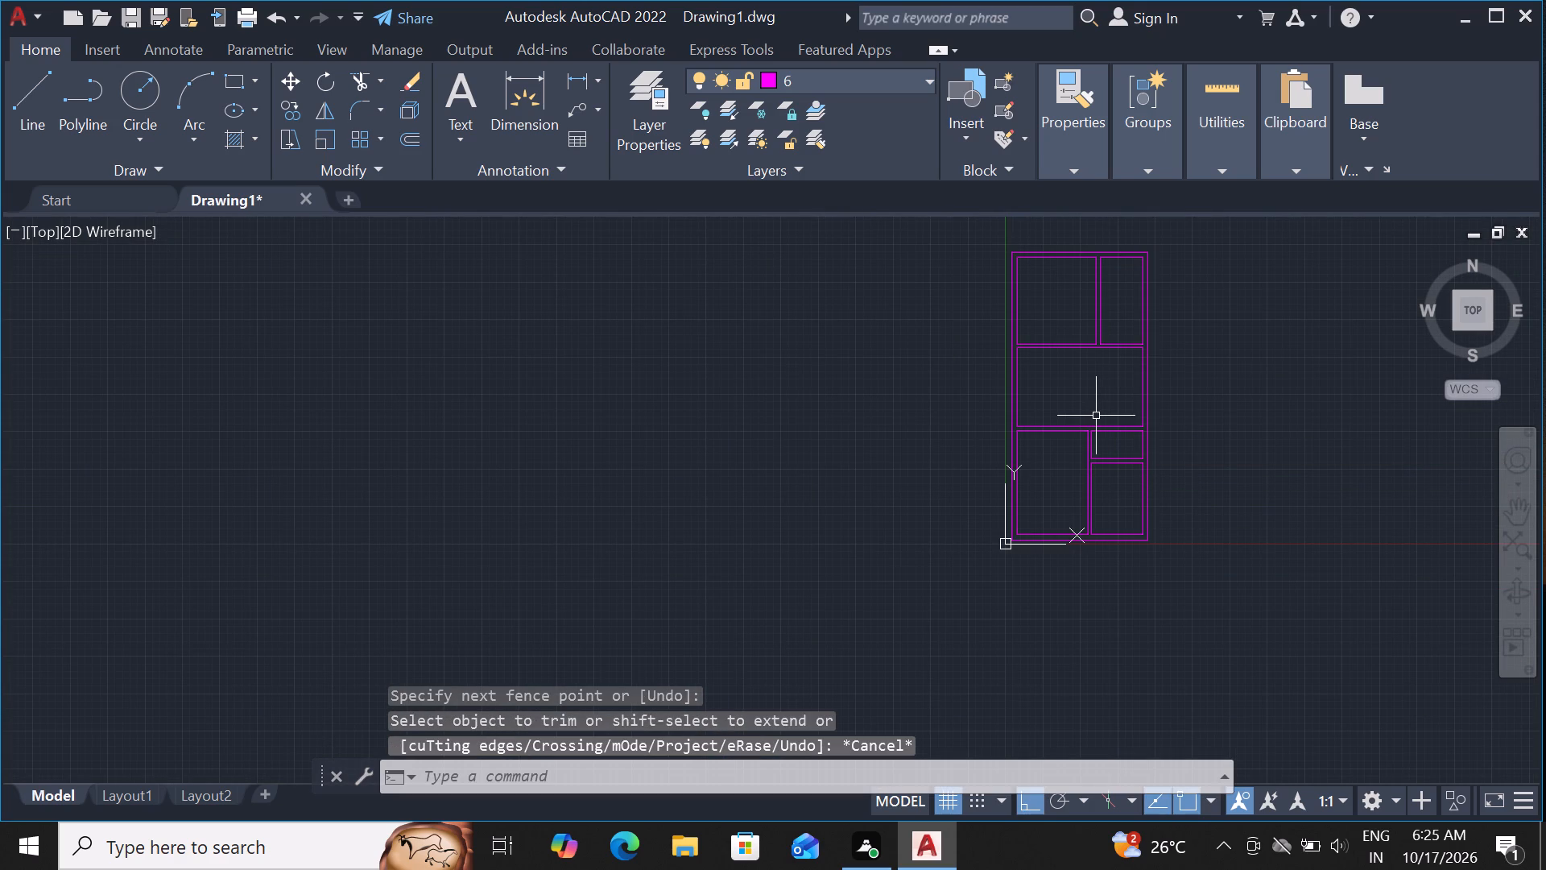
Move all the interior partition lines, horizontal and vertical, to layer 3, leaving the outer wall lines on layer 6.
scroll(1097, 427, "up", 3)
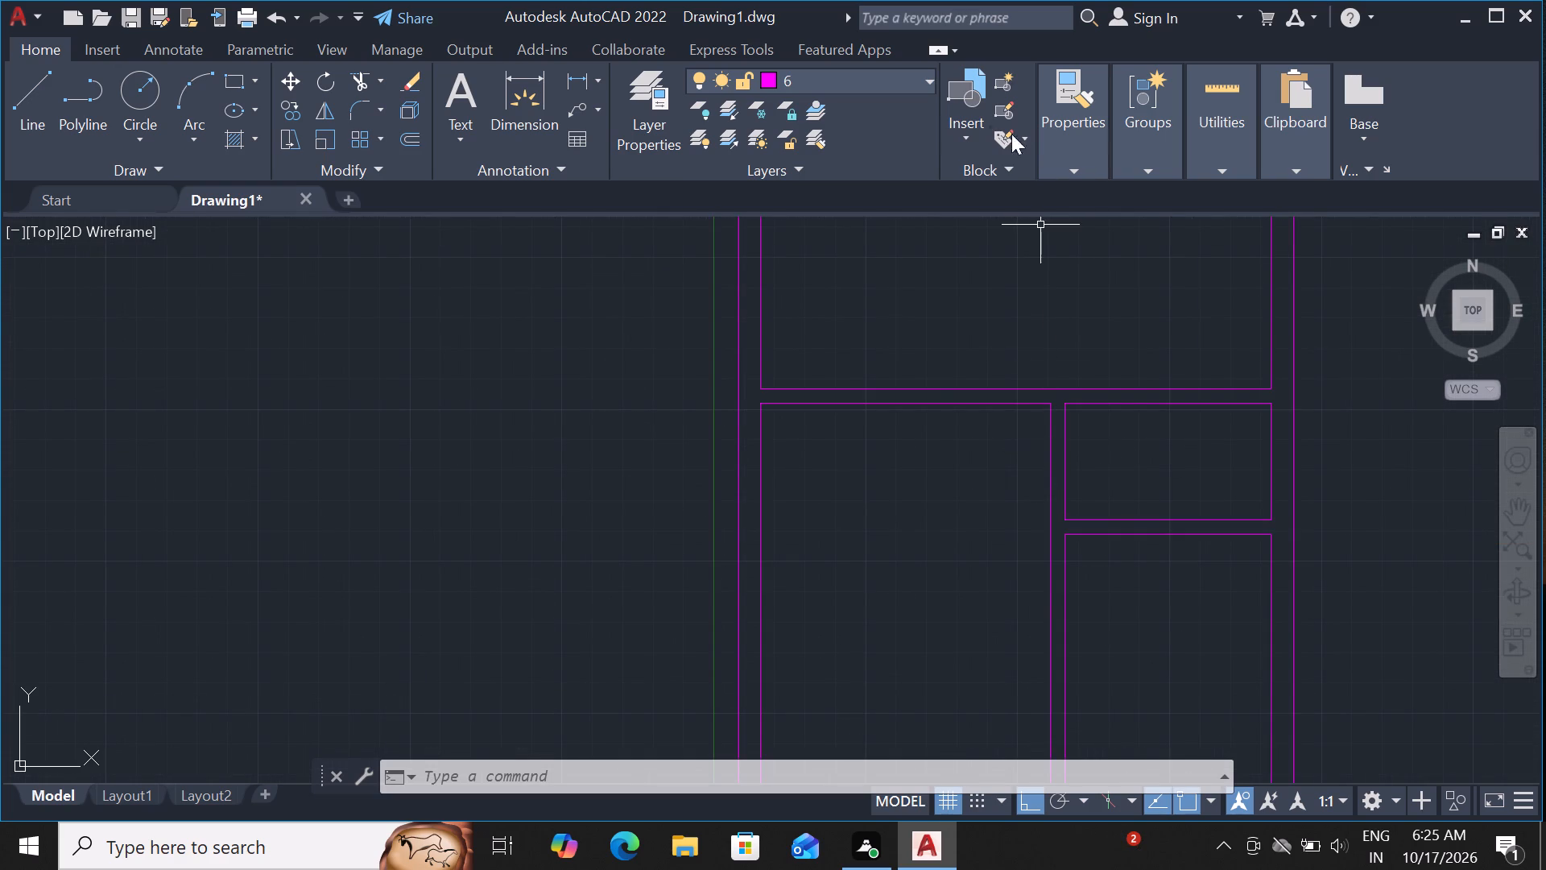
scroll(757, 433, "down", 3)
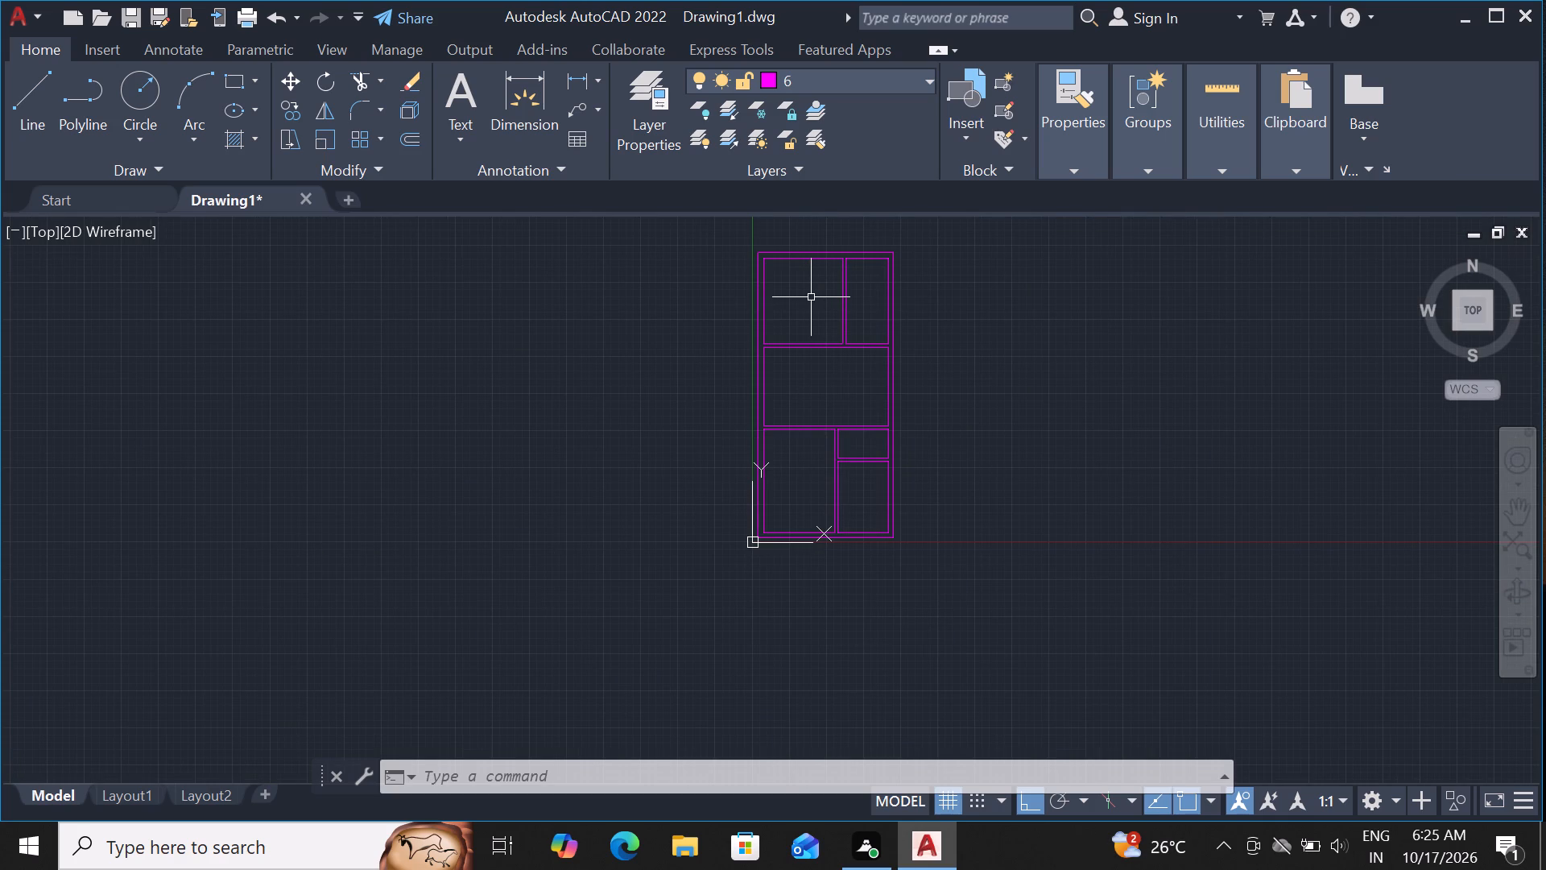
left_click_drag(811, 297, 866, 403)
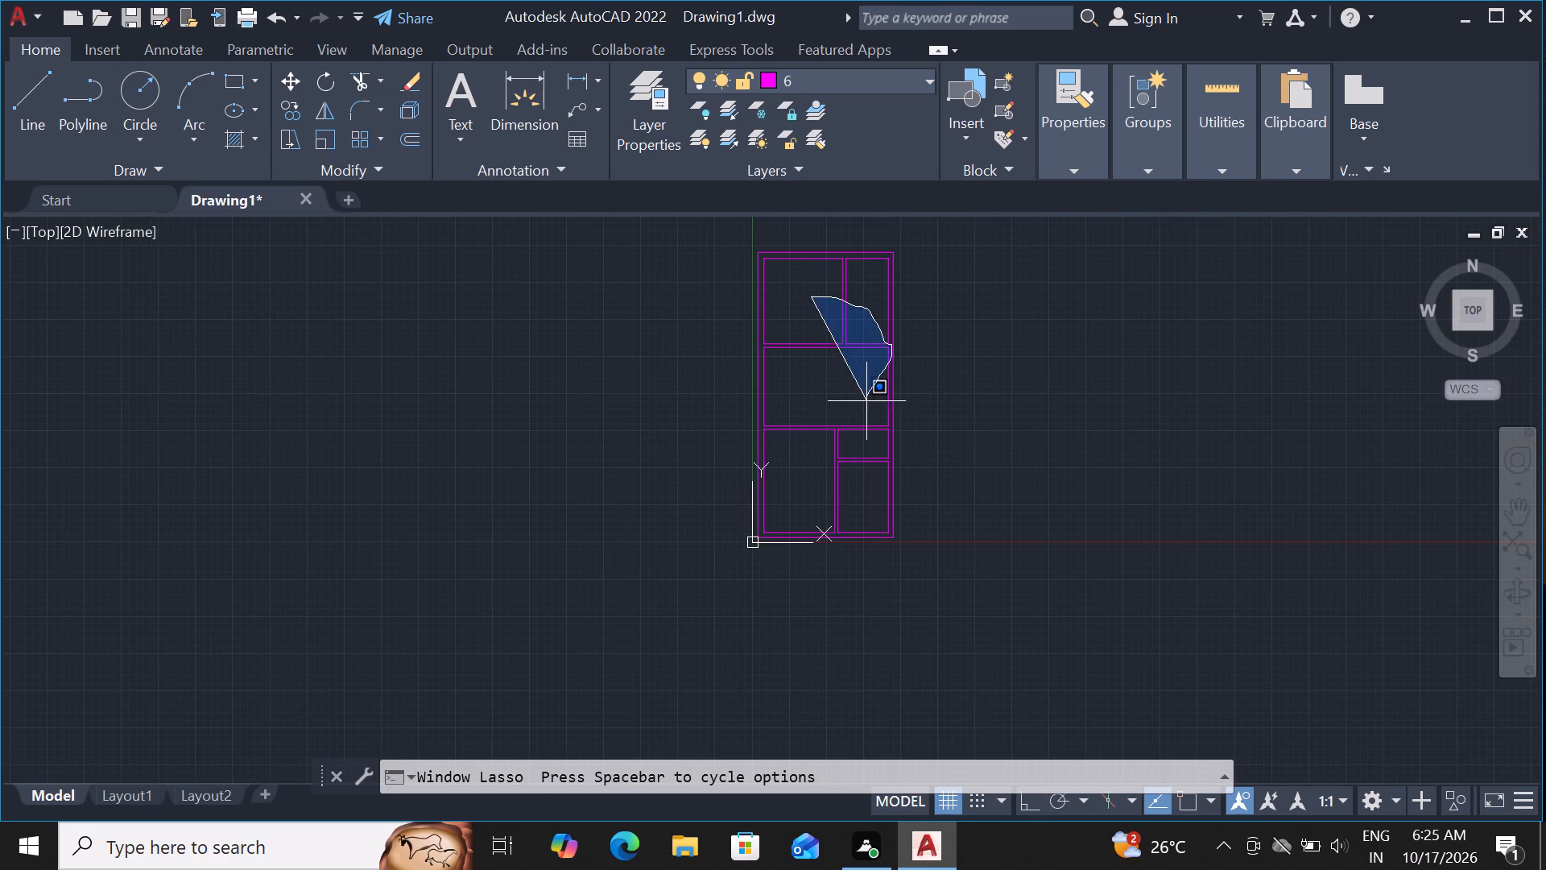
left_click_drag(866, 403, 771, 414)
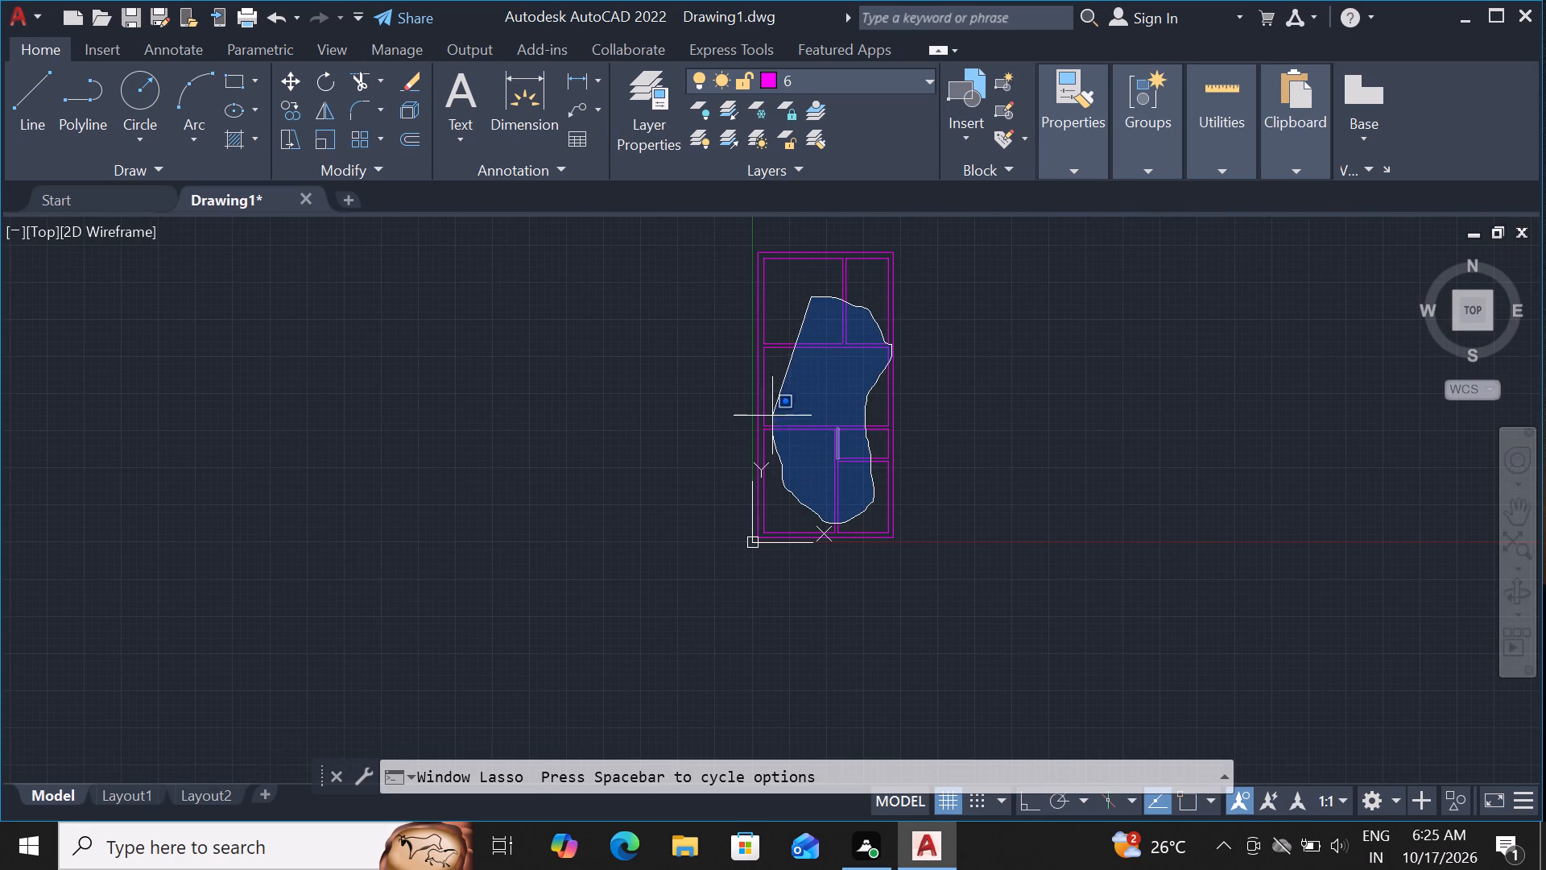
left_click_drag(771, 414, 798, 335)
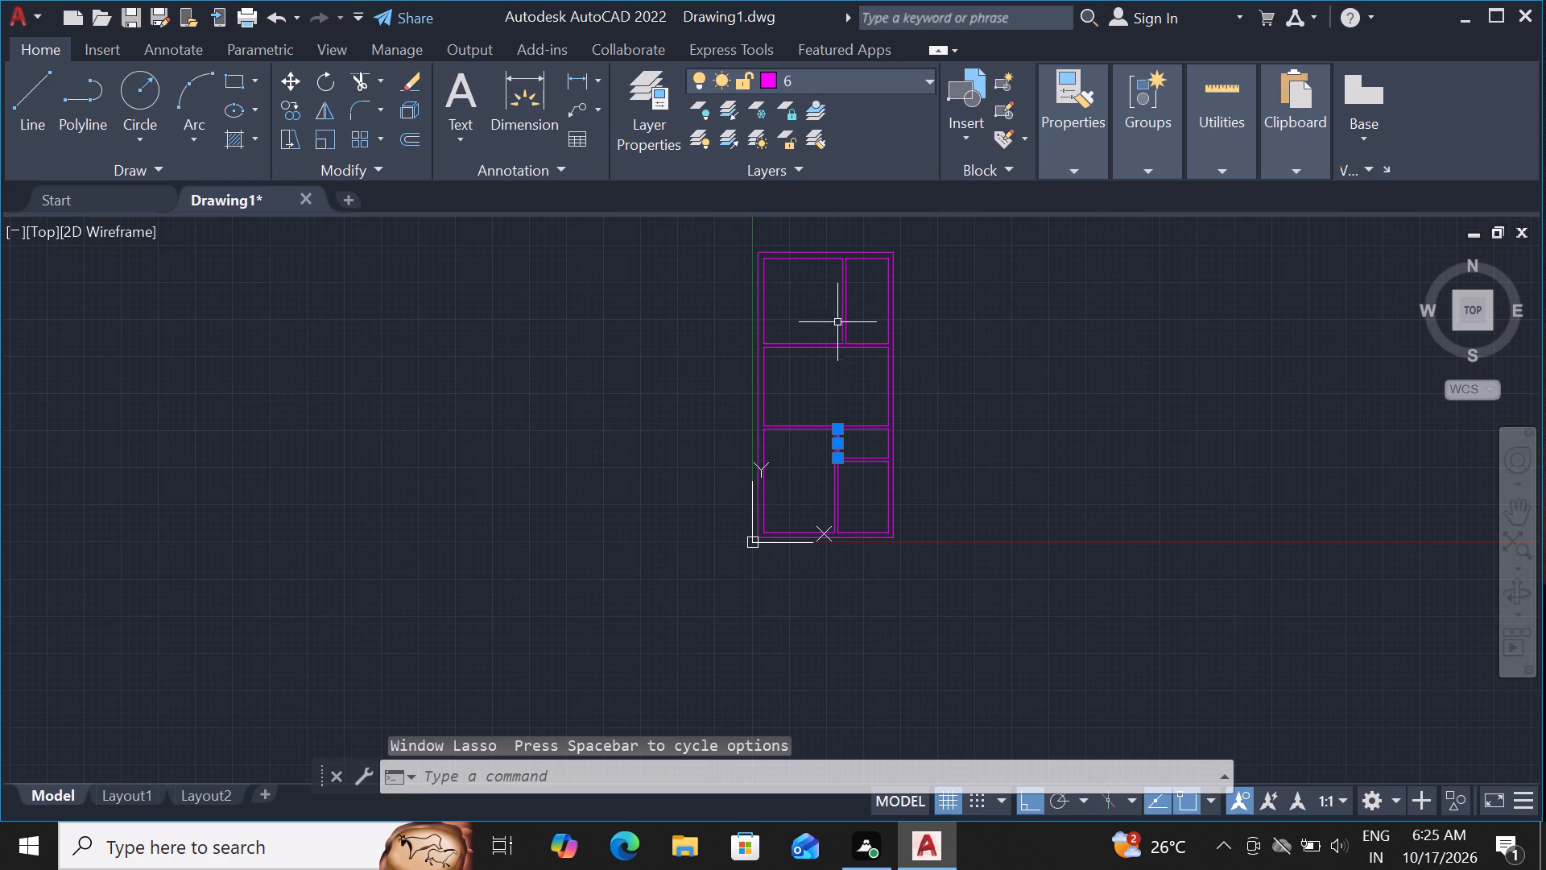
left_click(849, 322)
left_click(841, 328)
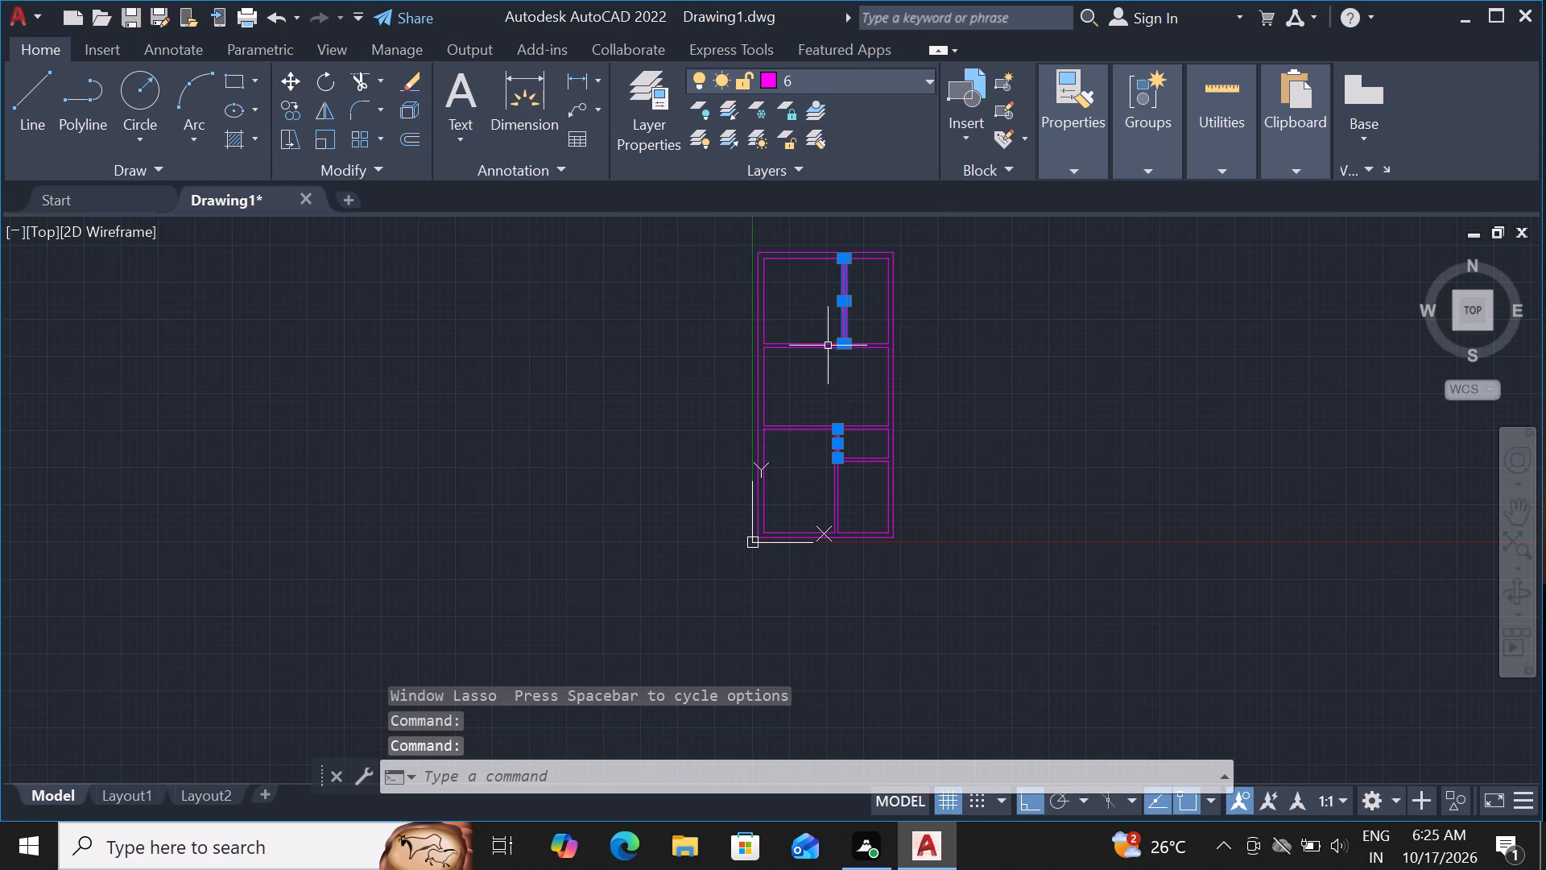
scroll(828, 346, "up", 4)
left_click(837, 329)
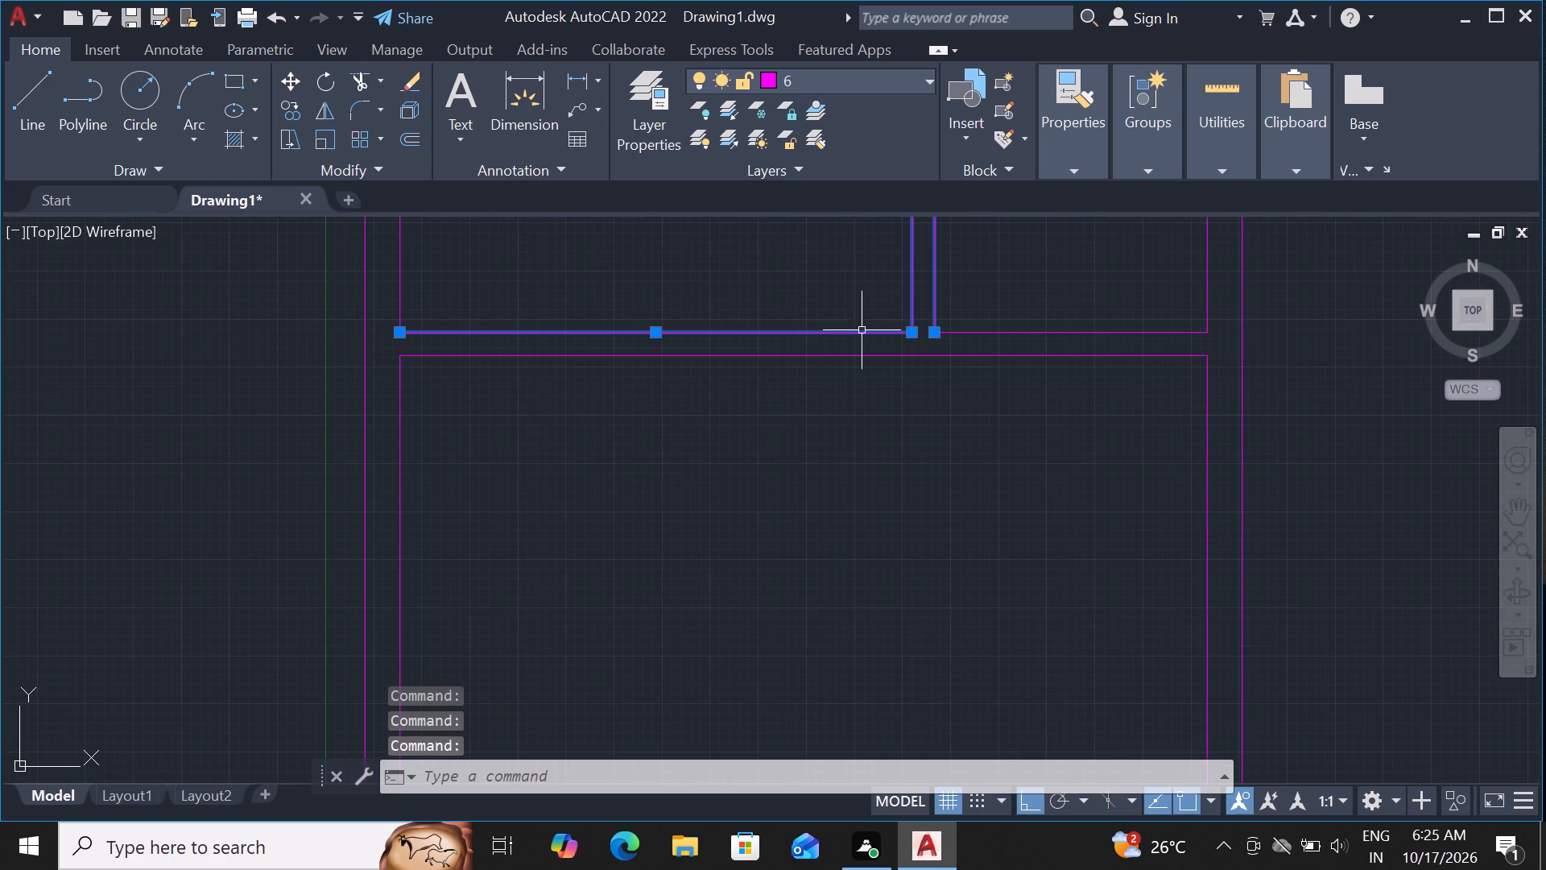
left_click(1007, 329)
left_click(1007, 353)
left_click(1007, 353)
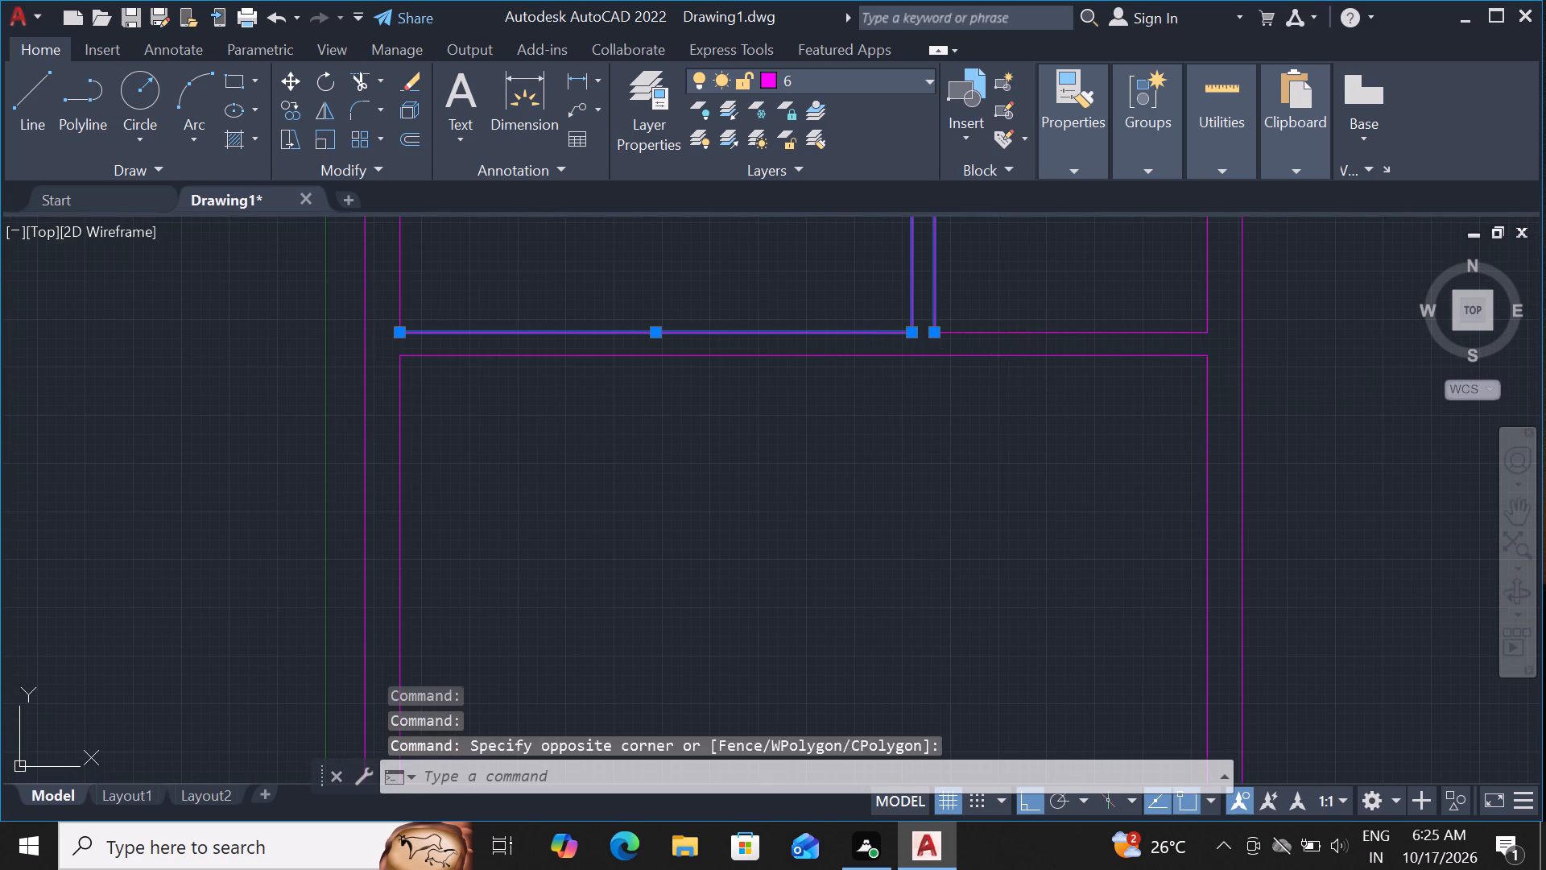
left_click(998, 360)
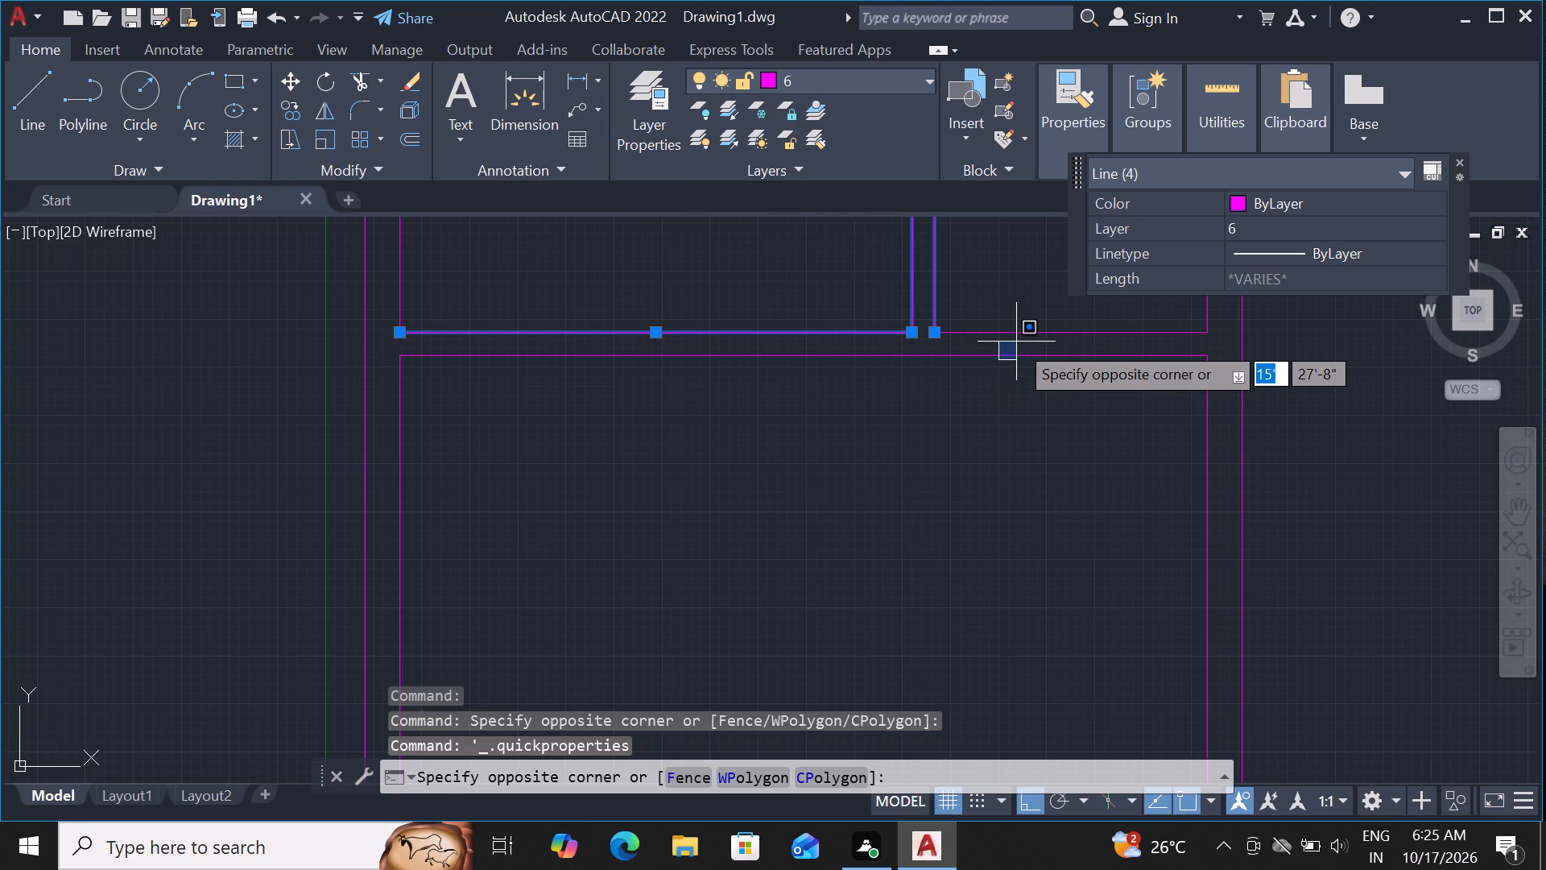
left_click(1016, 342)
left_click(1026, 334)
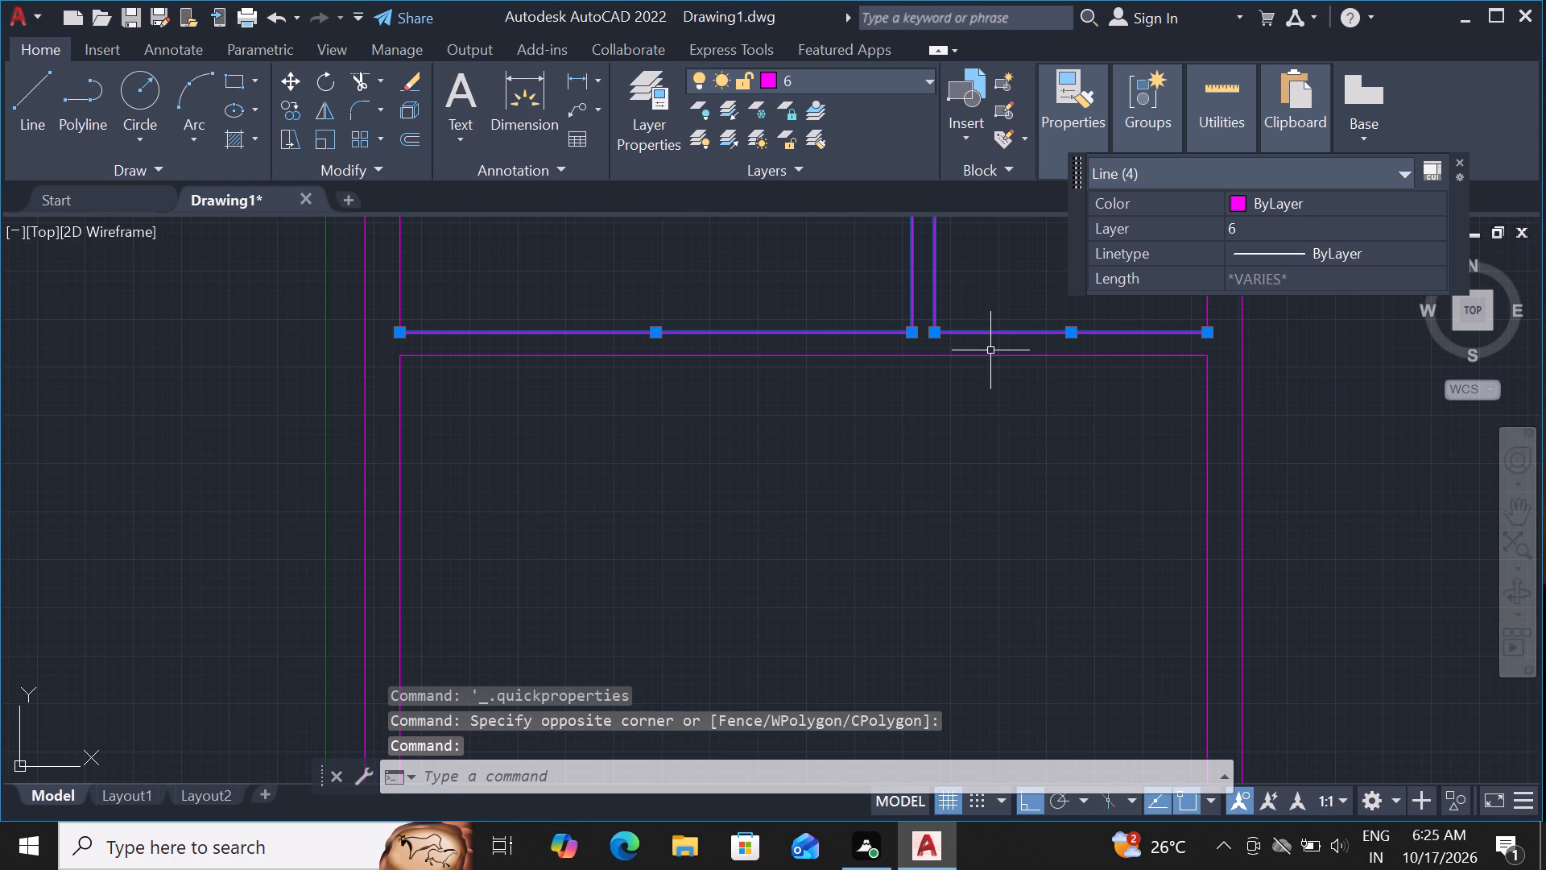
left_click(985, 359)
scroll(978, 352, "down", 3)
scroll(959, 489, "up", 2)
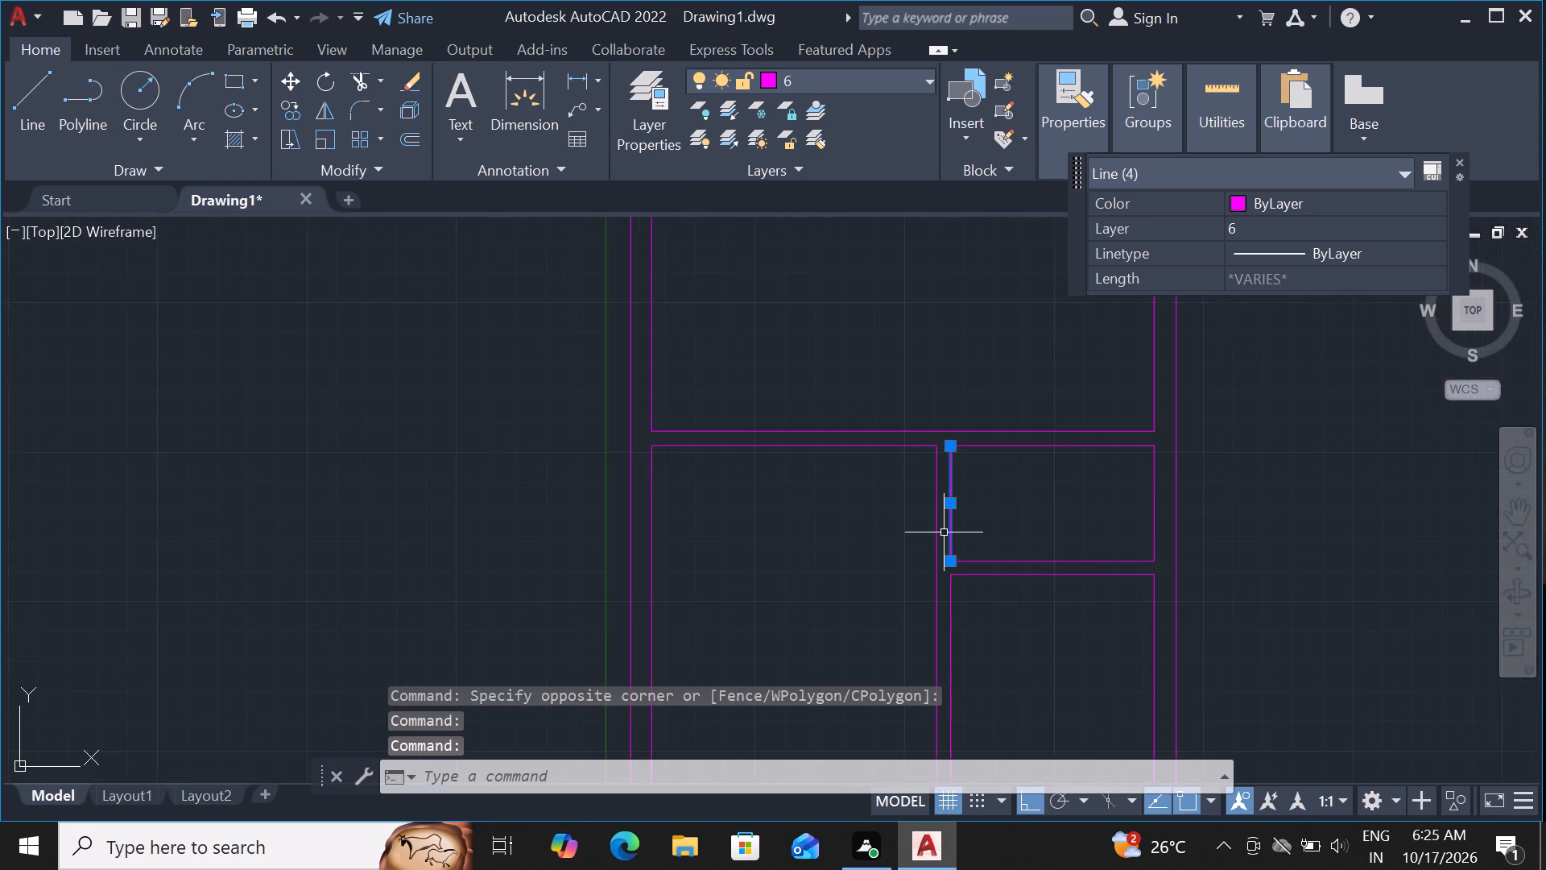
scroll(947, 526, "up", 2)
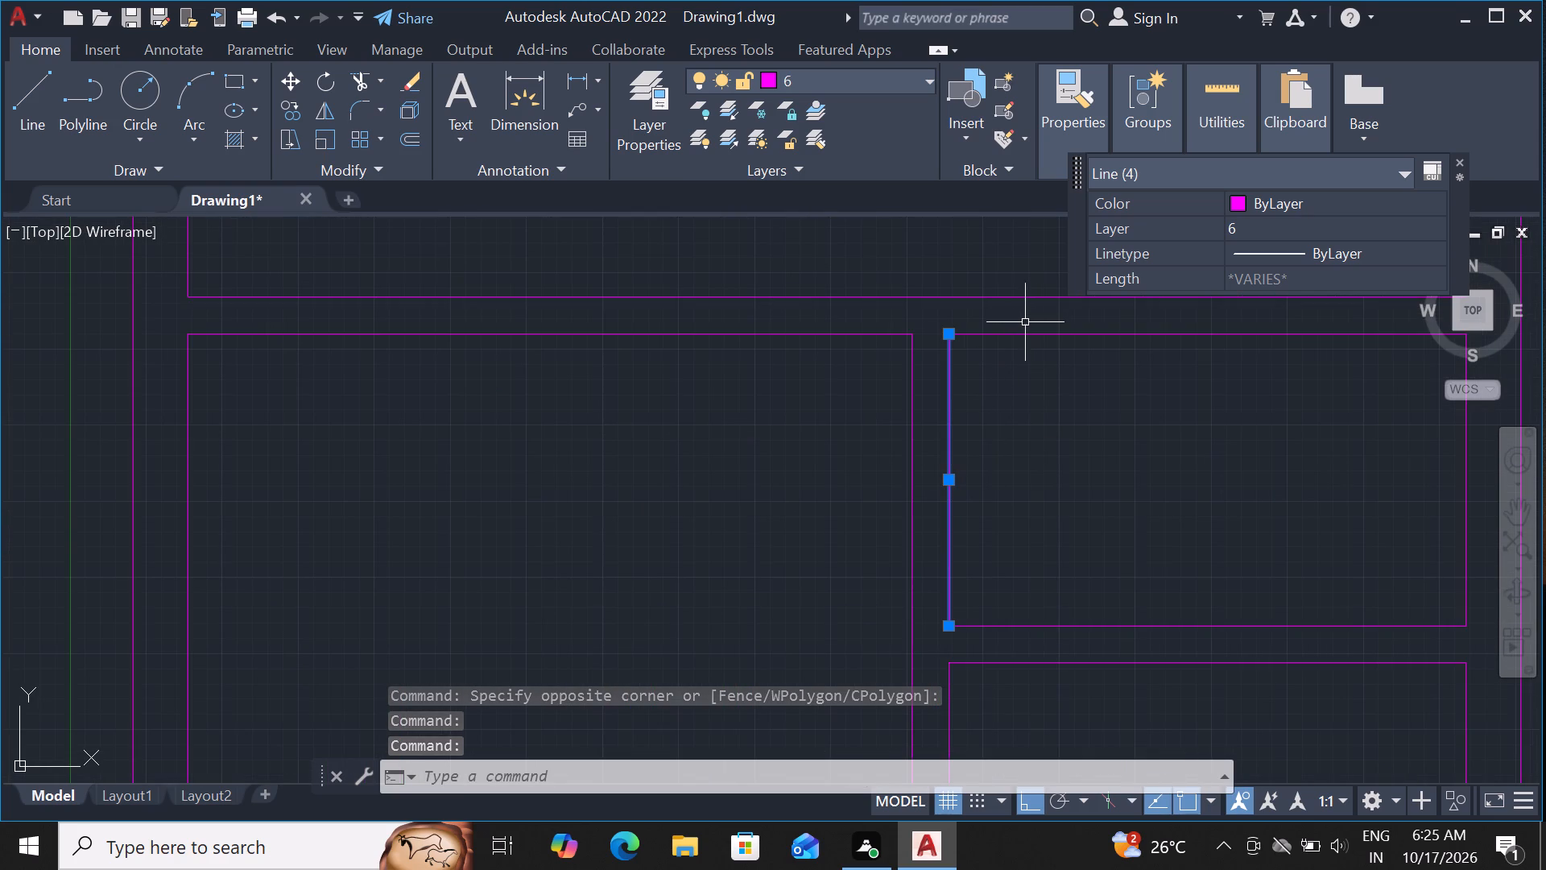
left_click(1015, 338)
left_click(956, 290)
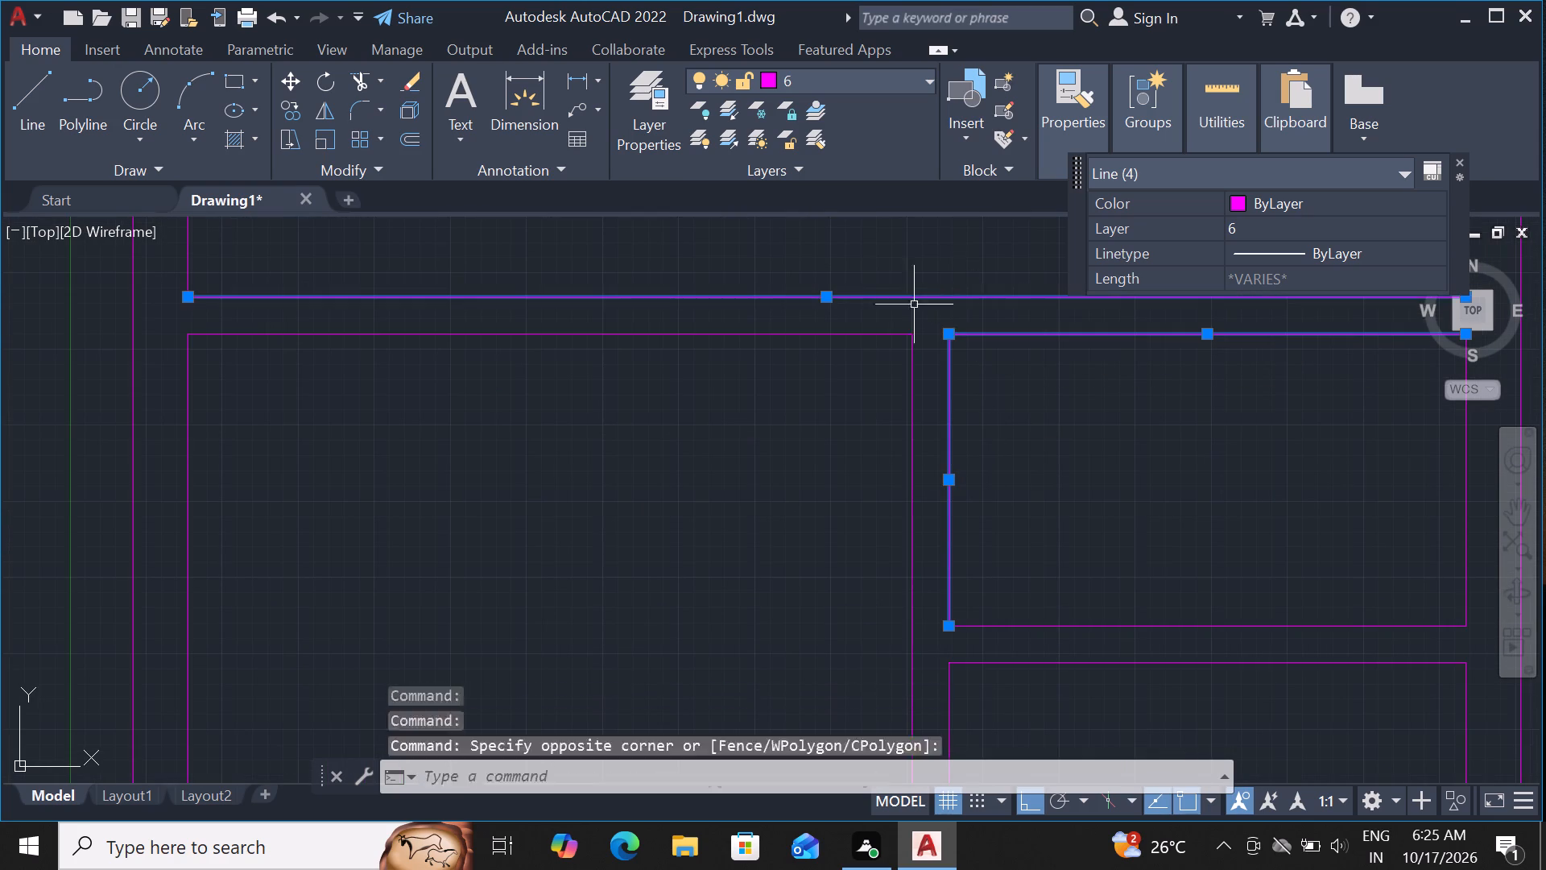
left_click(884, 334)
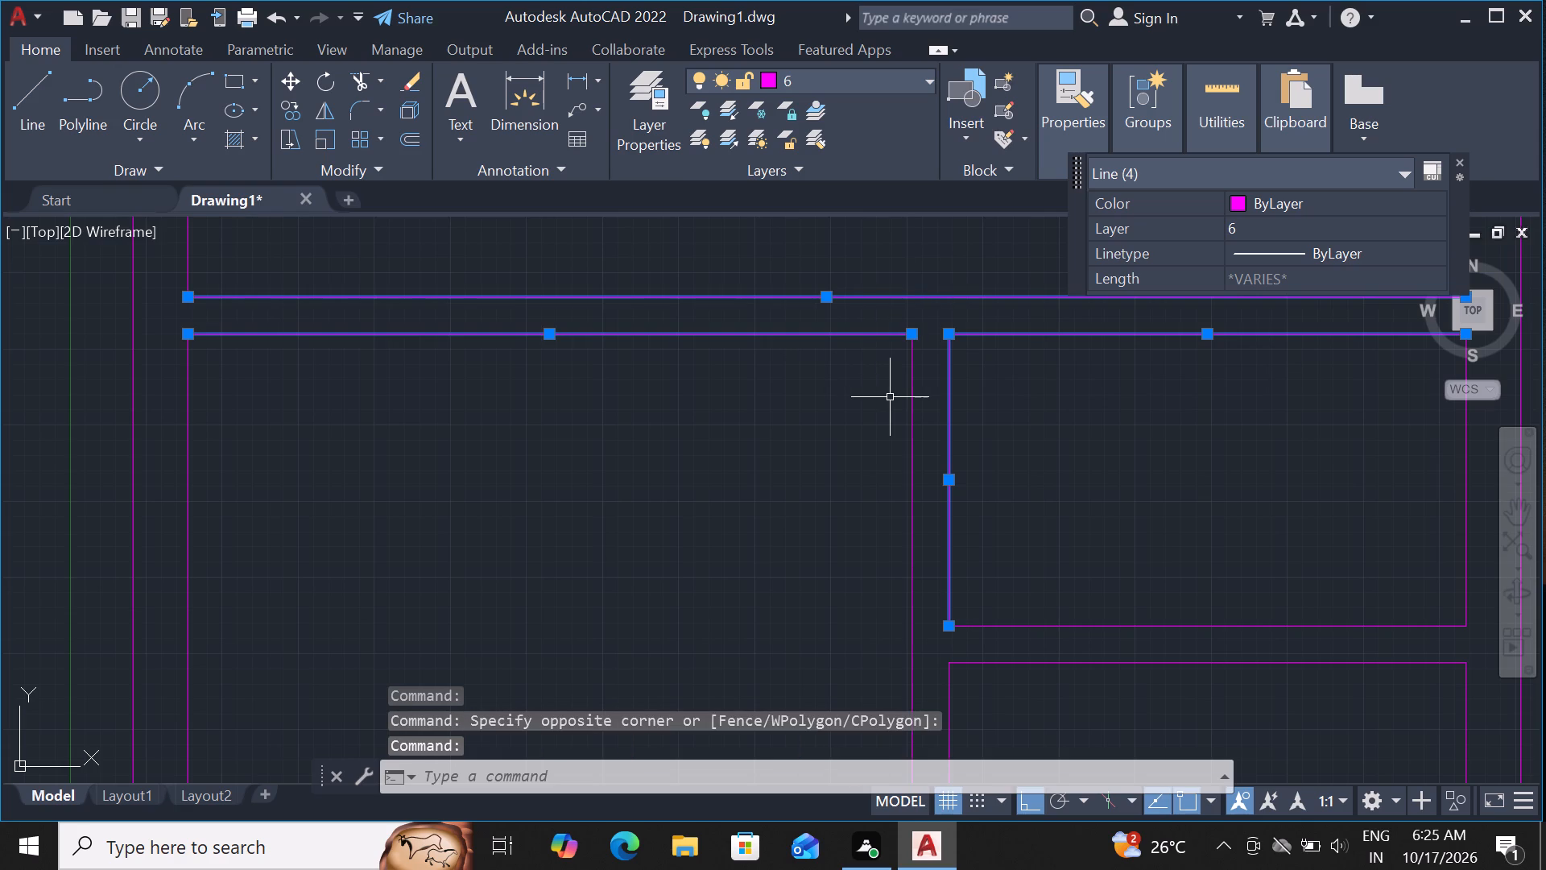
left_click(911, 389)
scroll(911, 389, "down", 3)
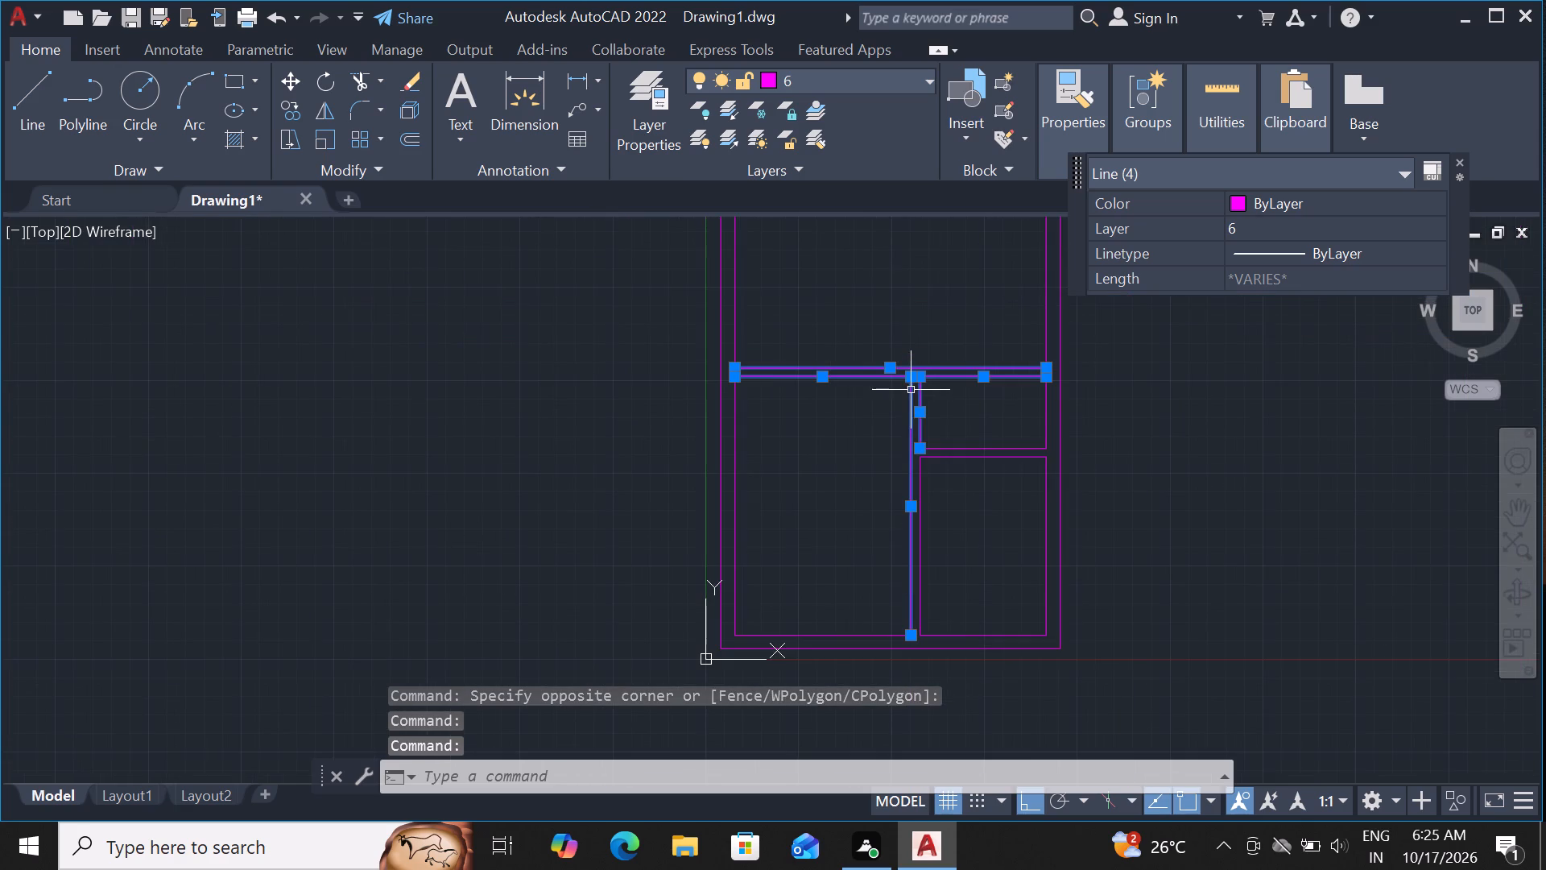
scroll(939, 441, "up", 3)
left_click(948, 463)
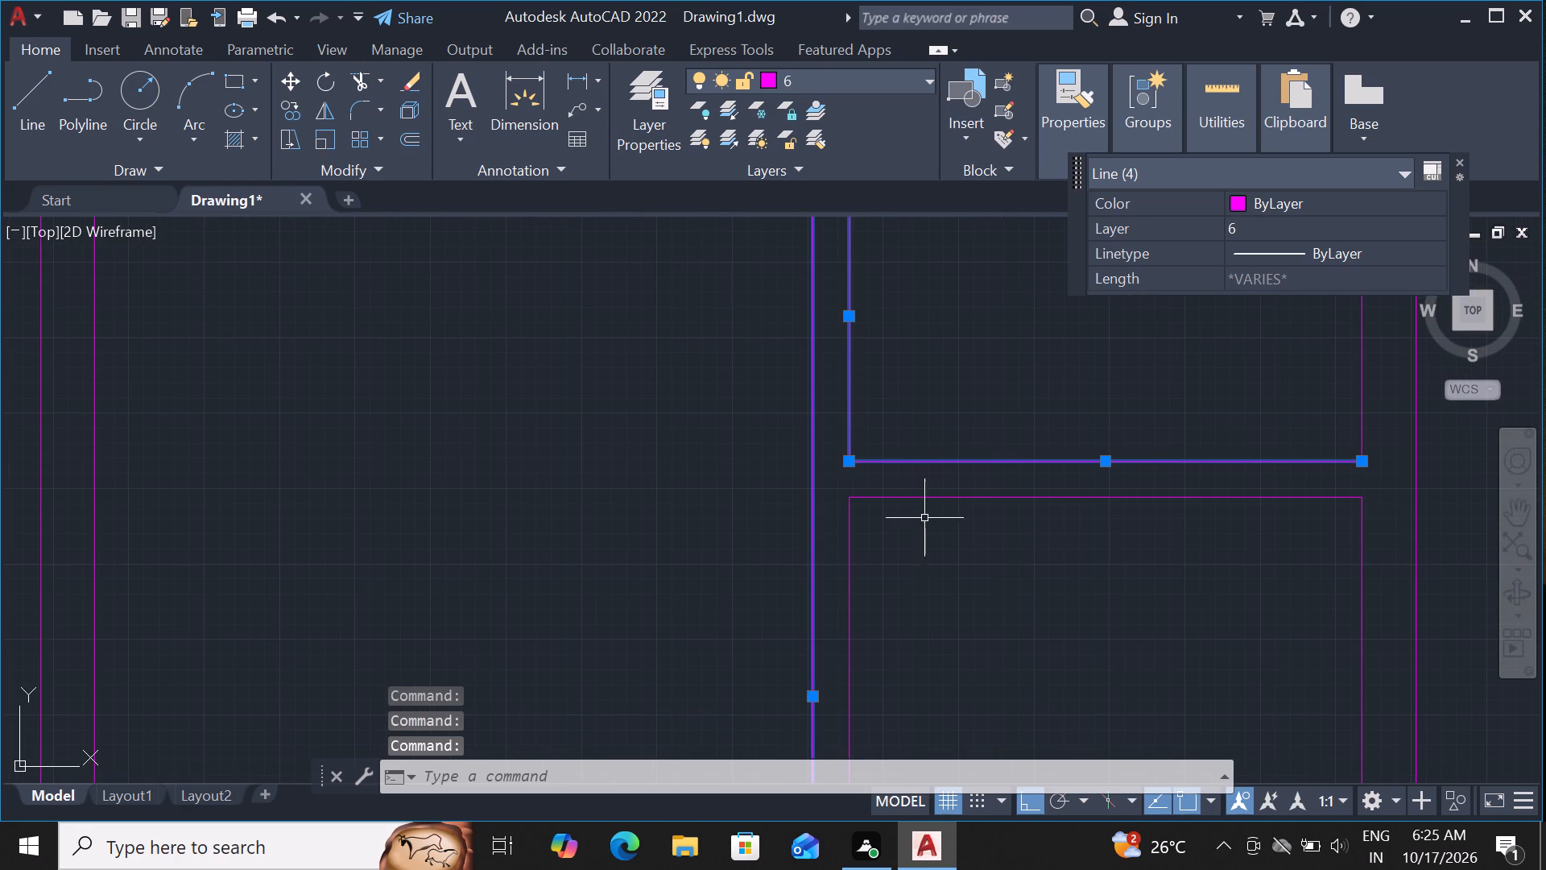
left_click(931, 499)
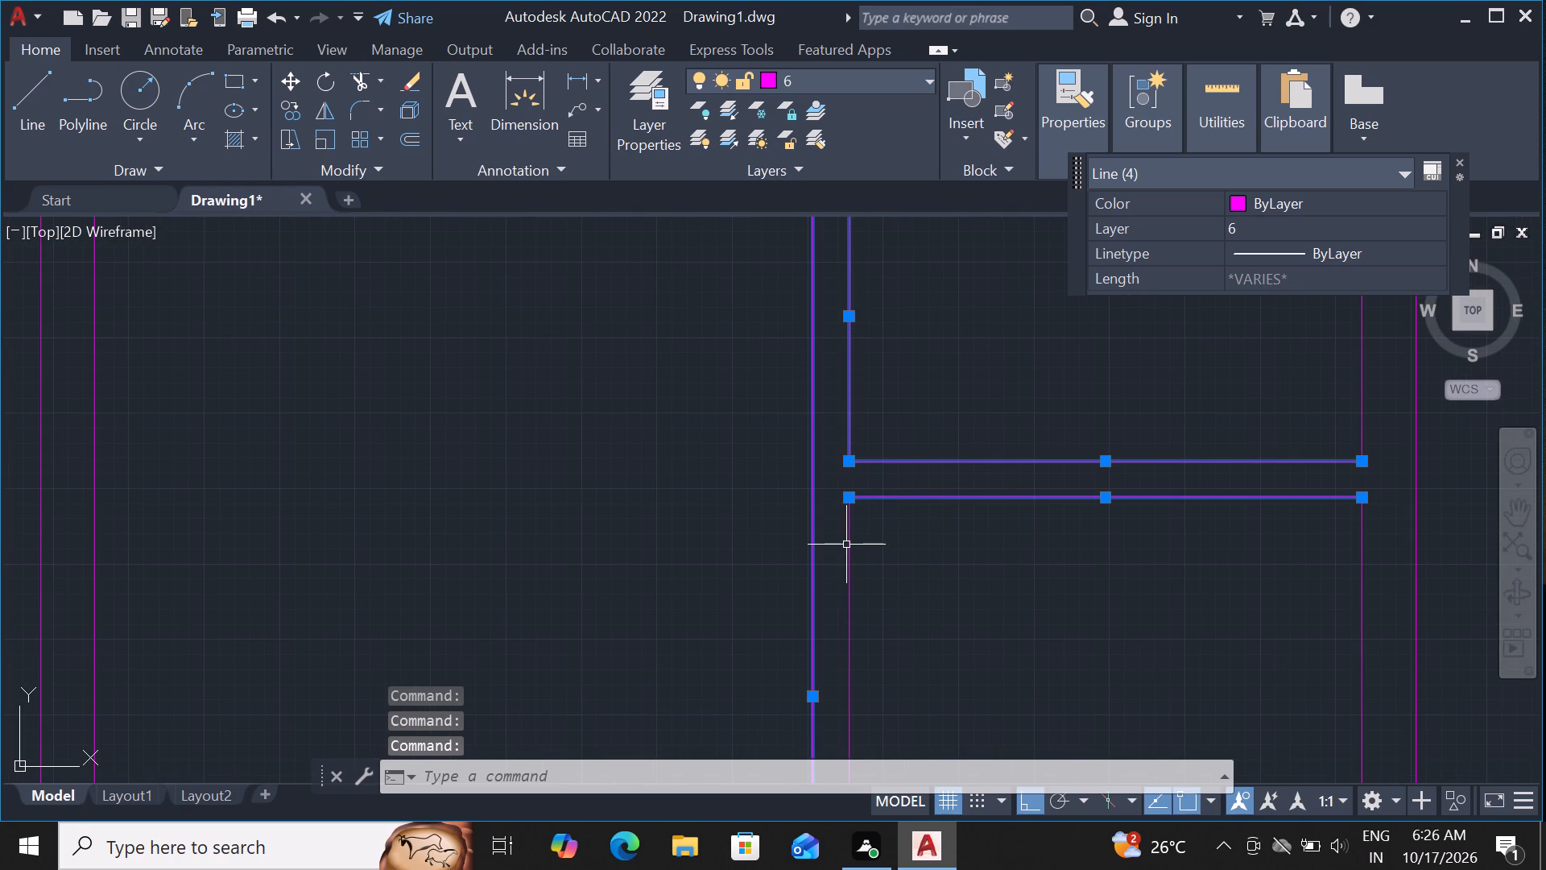
left_click(848, 545)
scroll(870, 466, "down", 5)
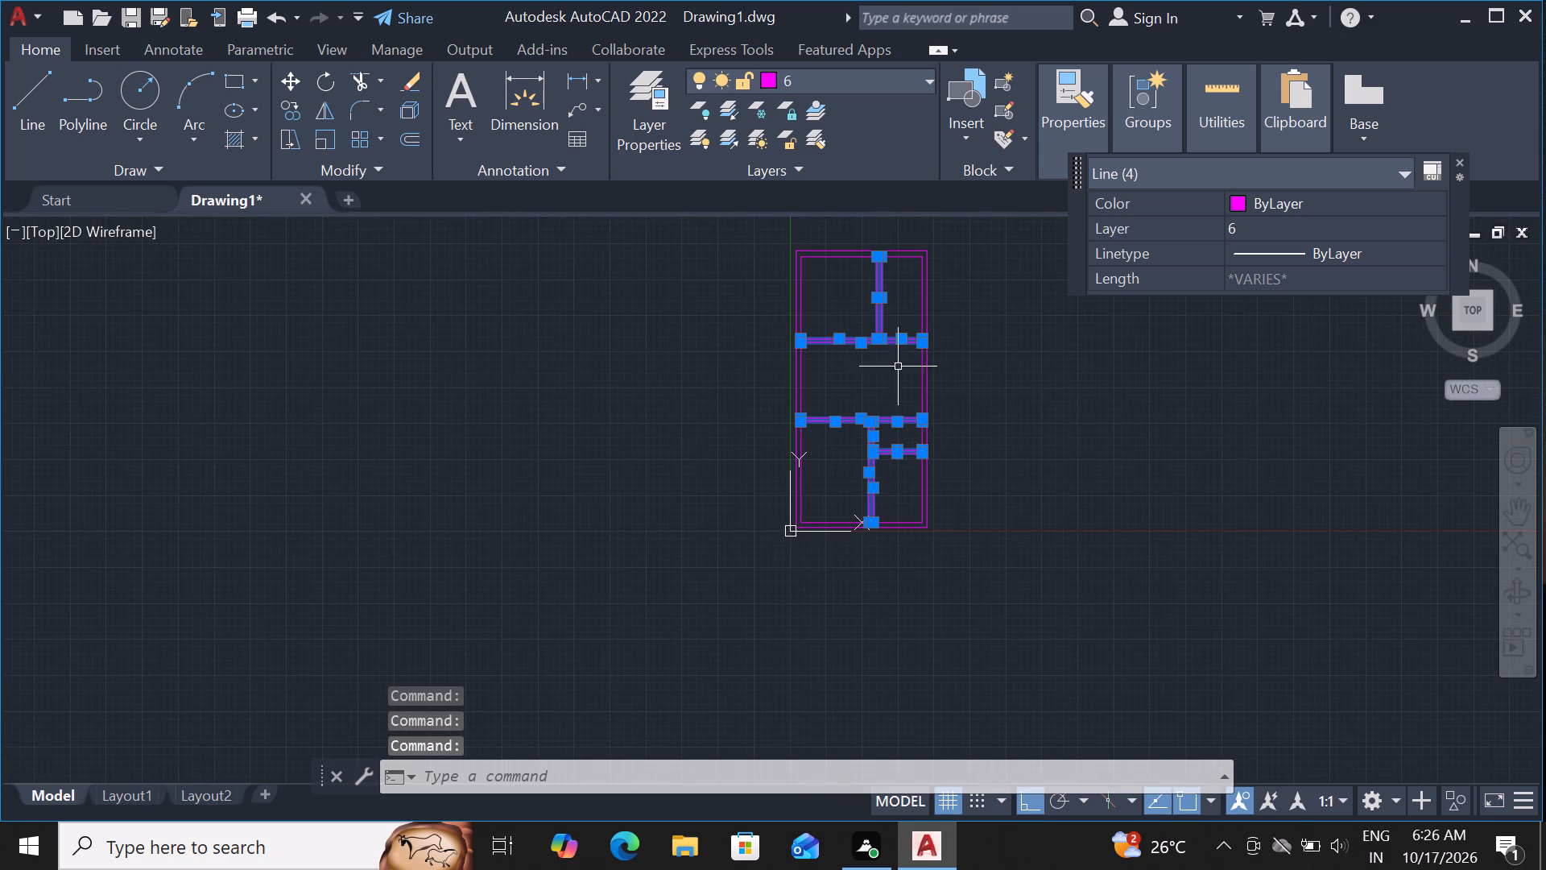
left_click(924, 81)
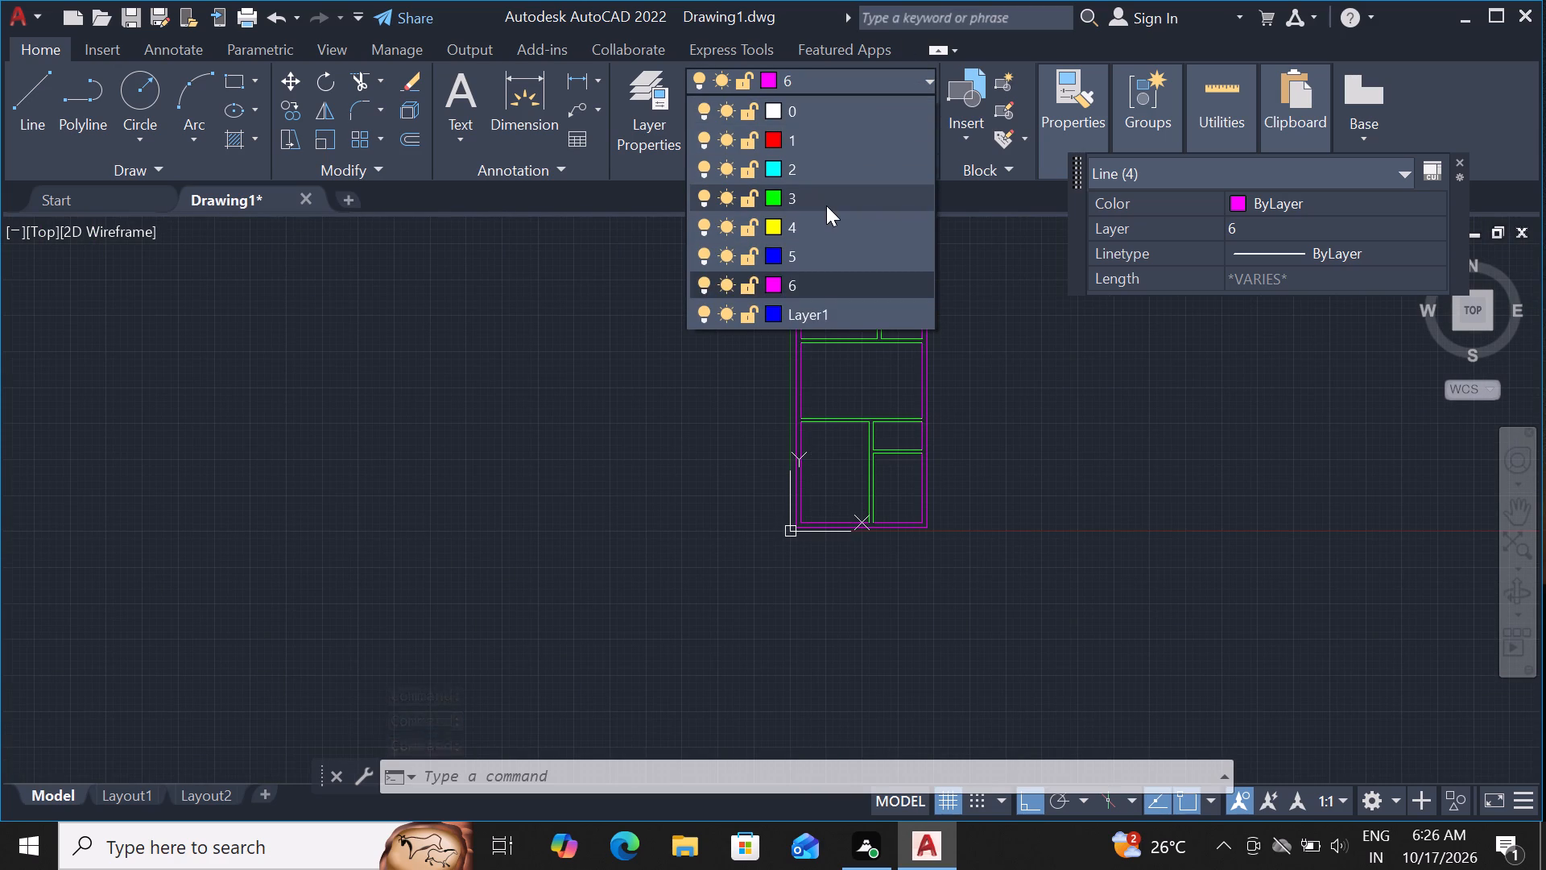
left_click(826, 205)
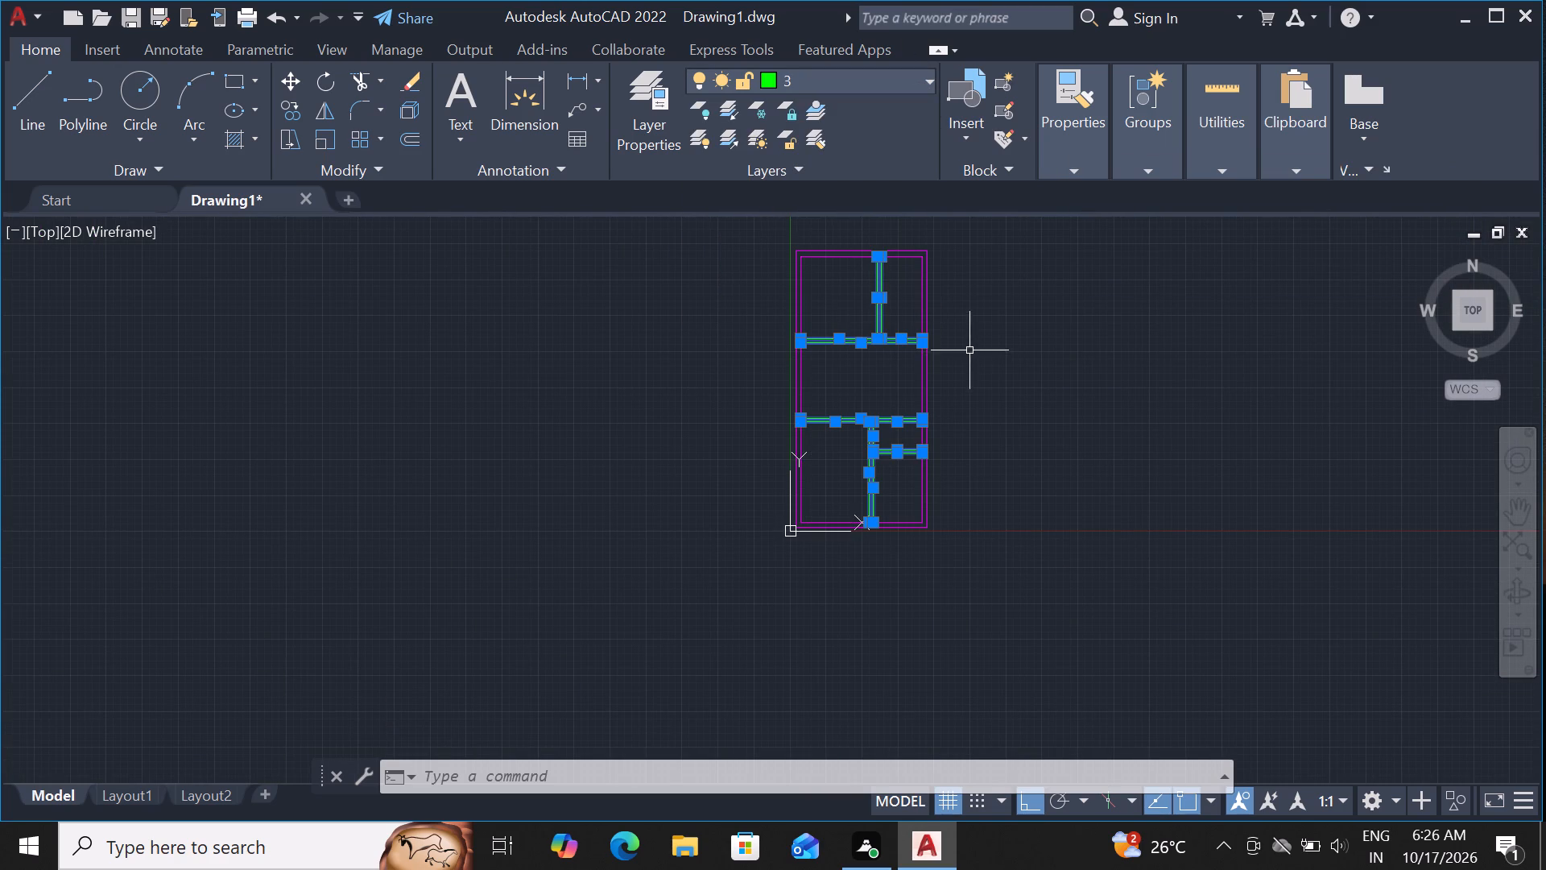
key("Escape")
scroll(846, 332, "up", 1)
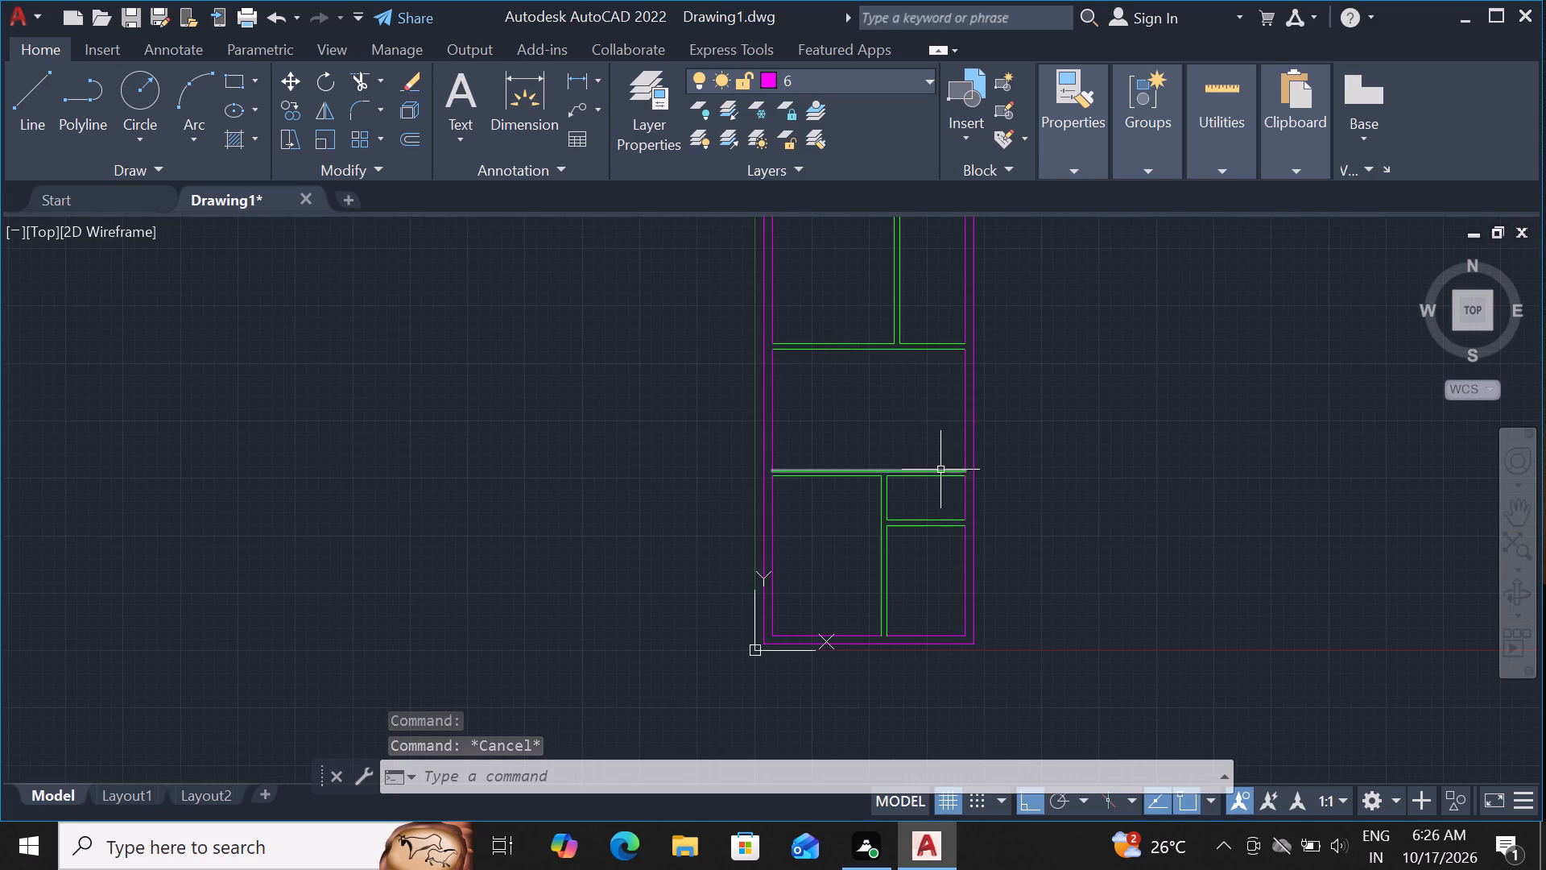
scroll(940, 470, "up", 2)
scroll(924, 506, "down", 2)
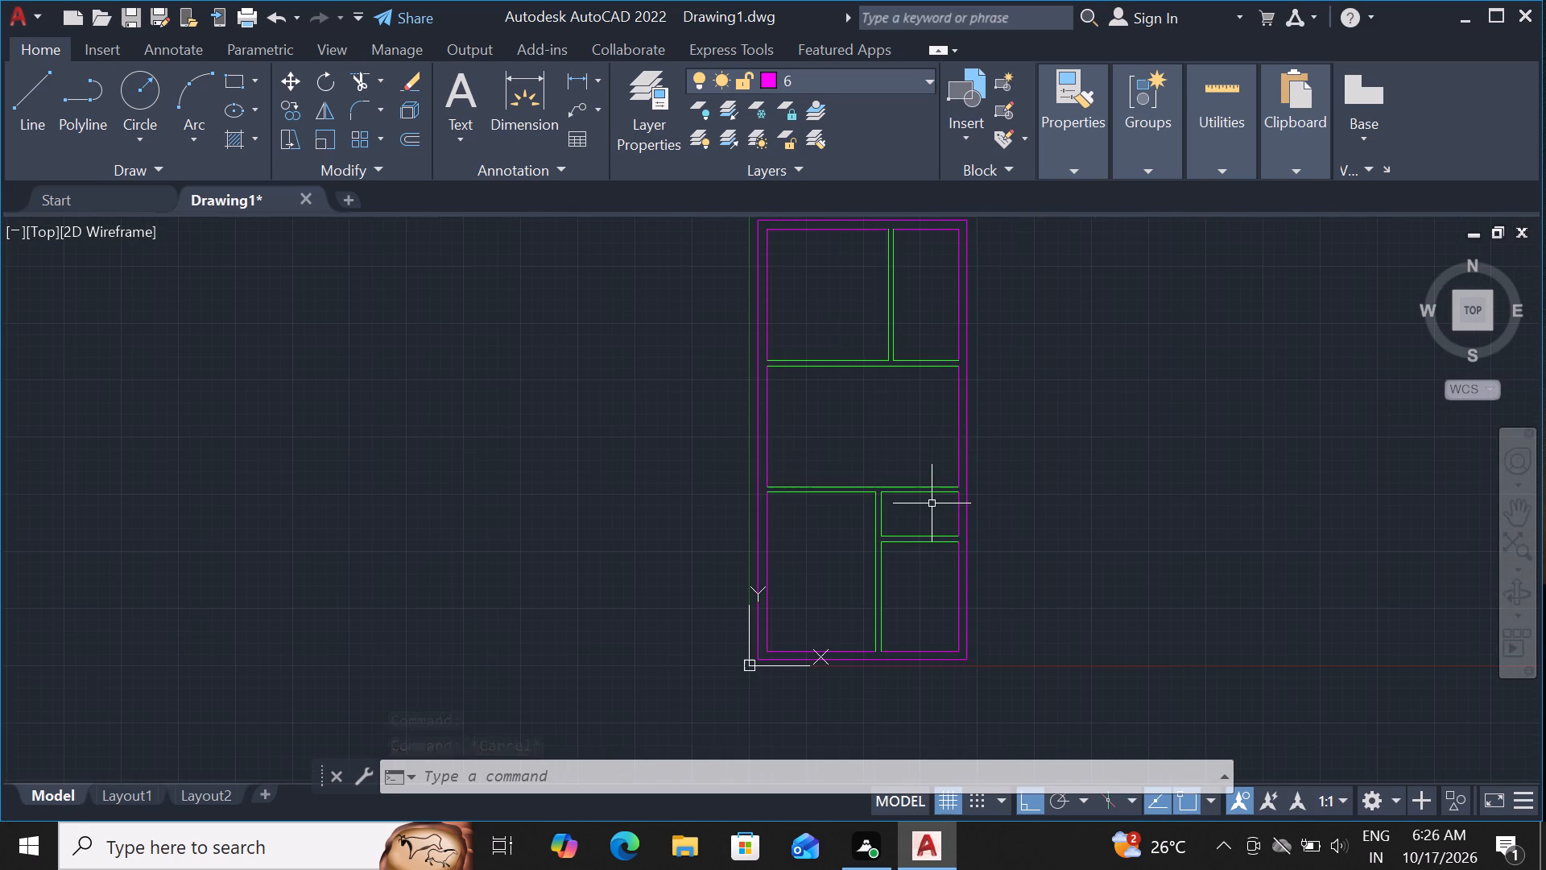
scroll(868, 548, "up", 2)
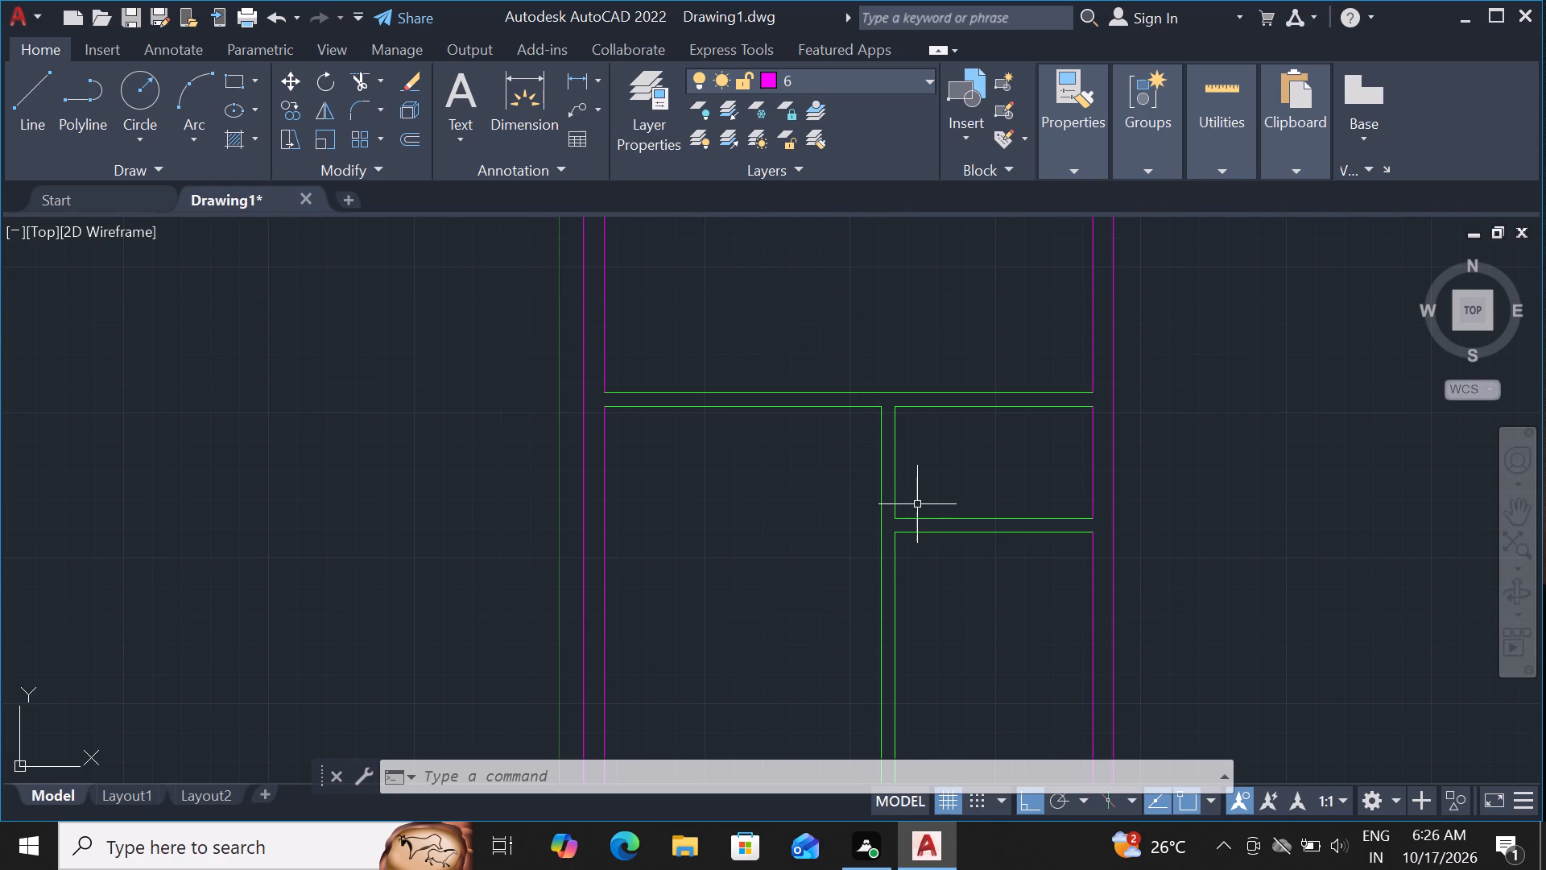
Make layer 2 the current layer.
scroll(917, 504, "up", 2)
scroll(917, 504, "down", 3)
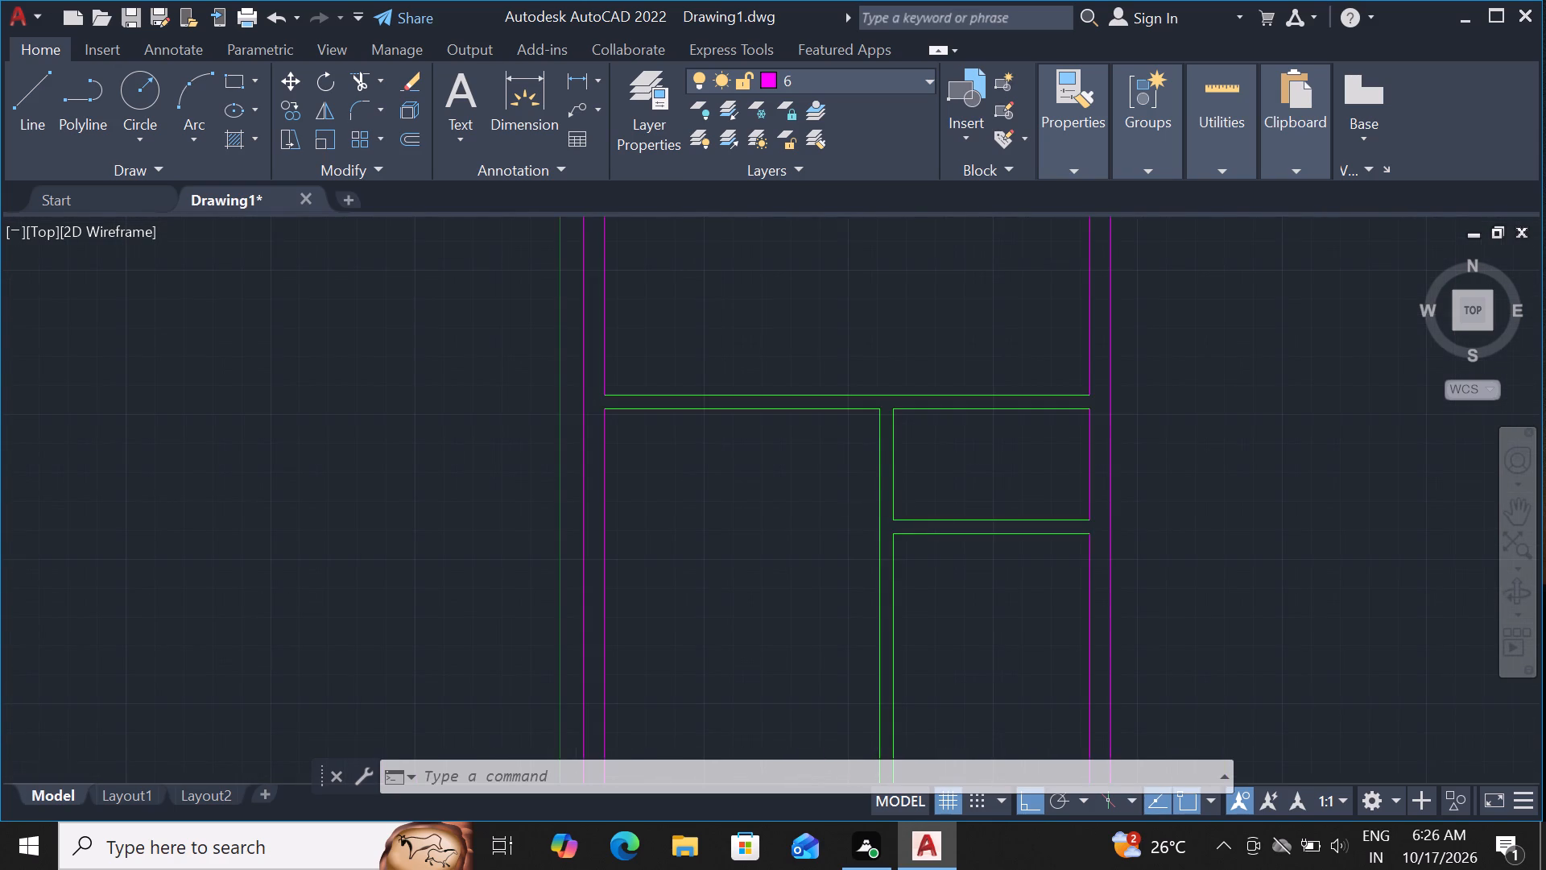
left_click(923, 89)
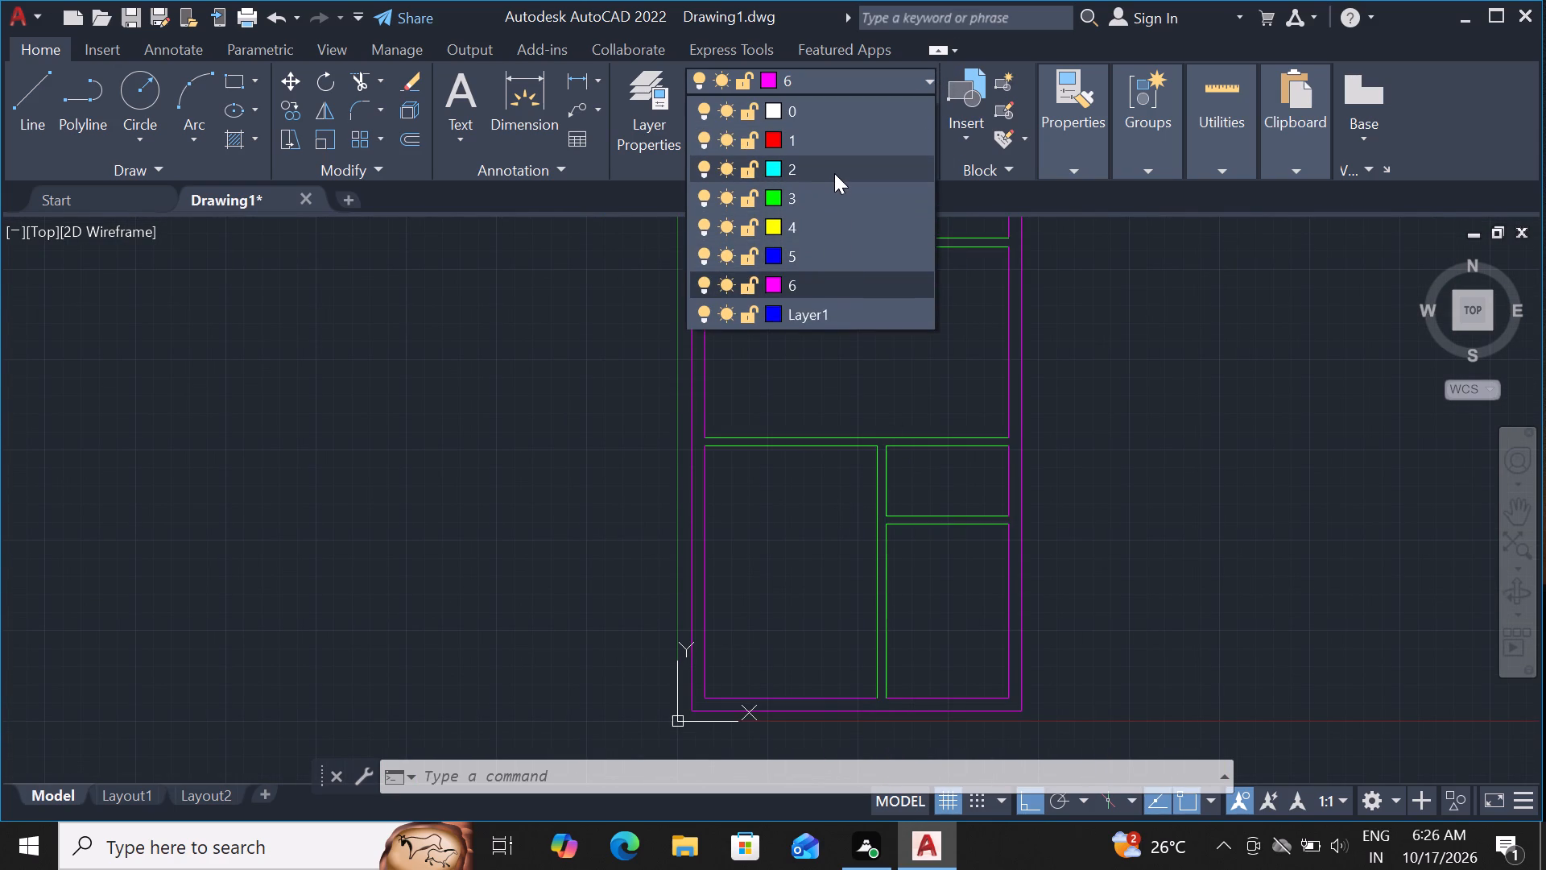
left_click(834, 173)
Draw a 6" vertical line across the horizontal partition, in line with the left face of the vertical partition below it.
scroll(800, 305, "down", 3)
scroll(817, 461, "up", 1)
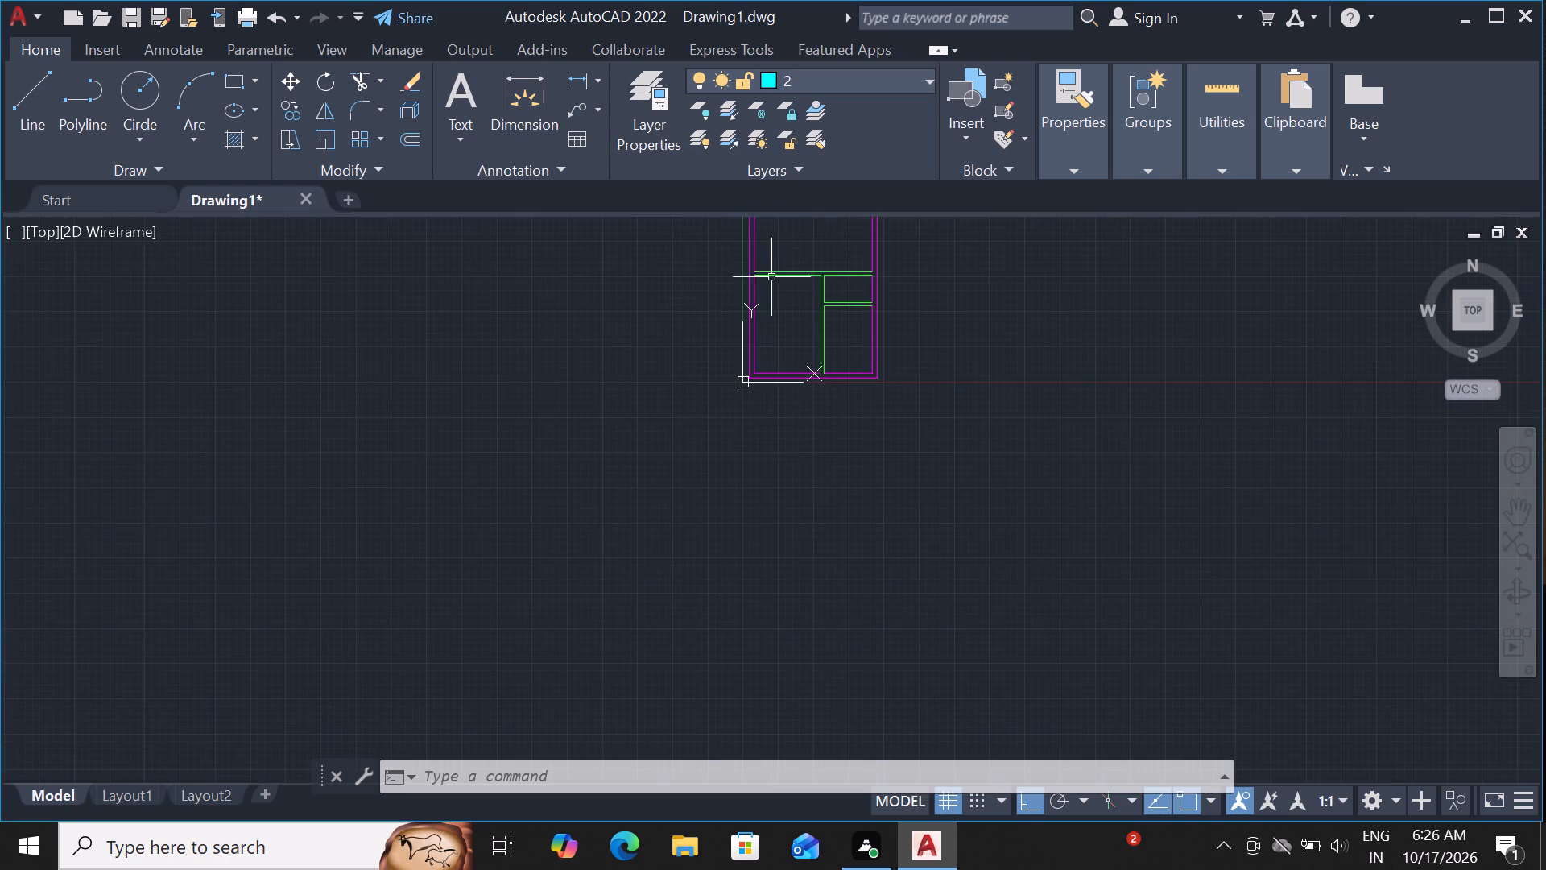
scroll(807, 221, "up", 3)
key("l")
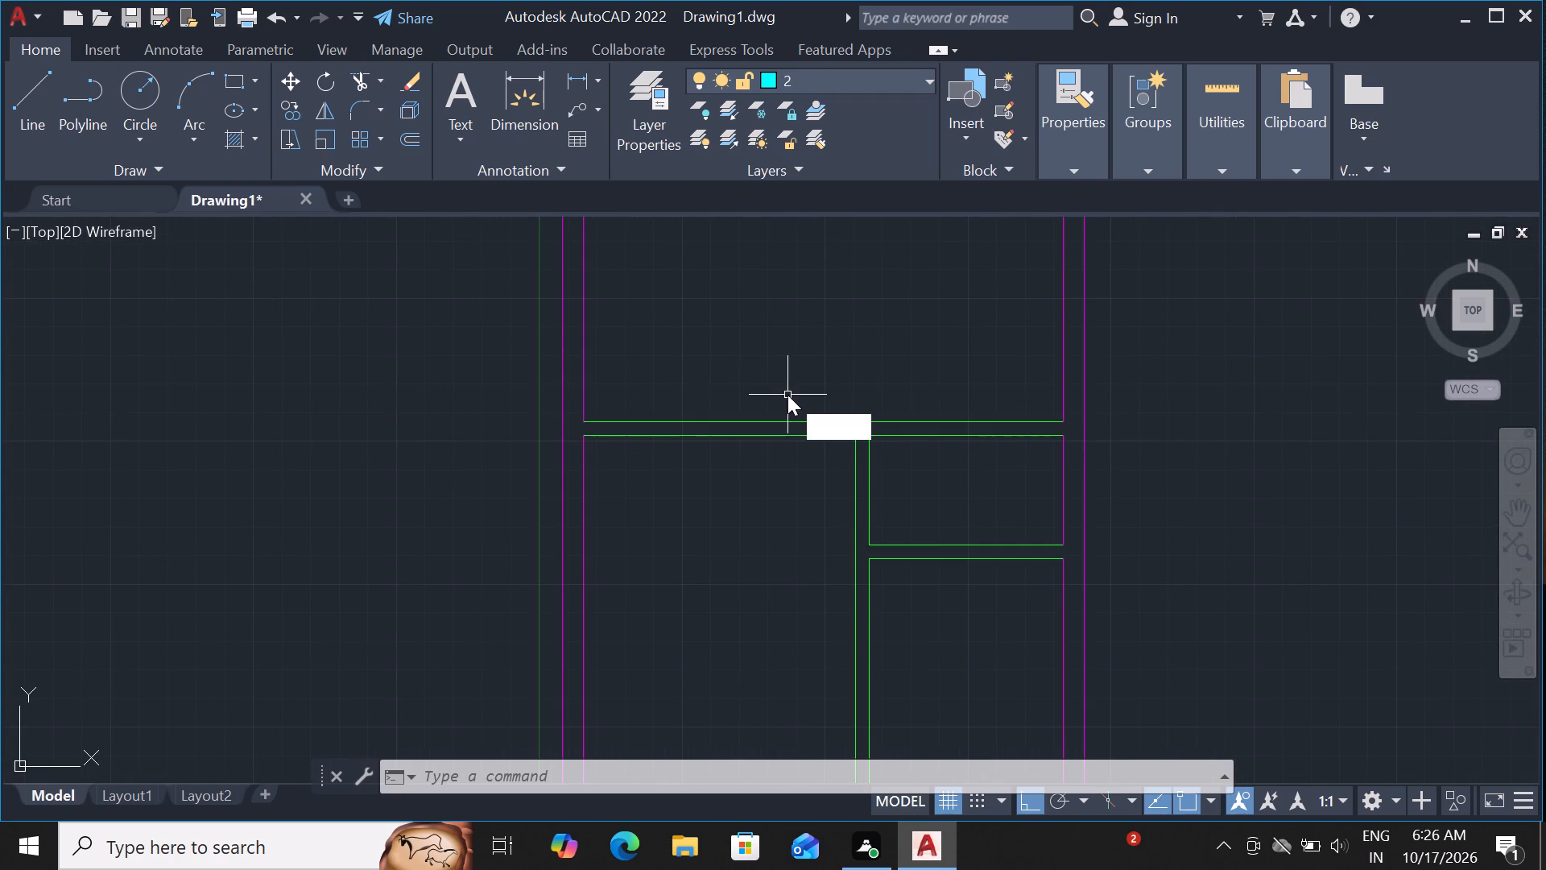
key("space")
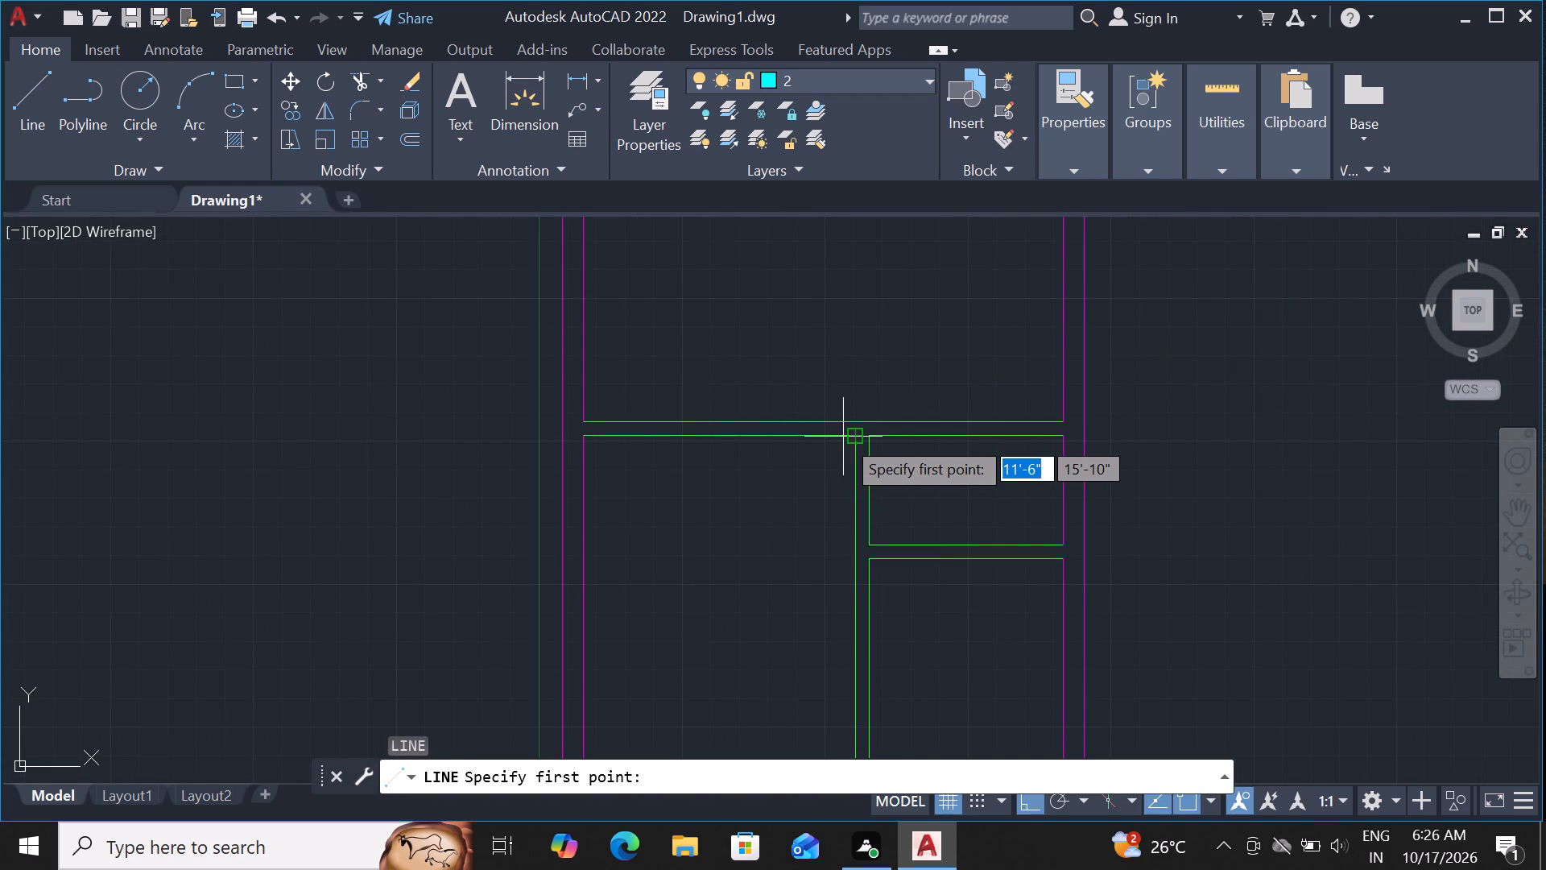
scroll(854, 439, "up", 4)
left_click(858, 418)
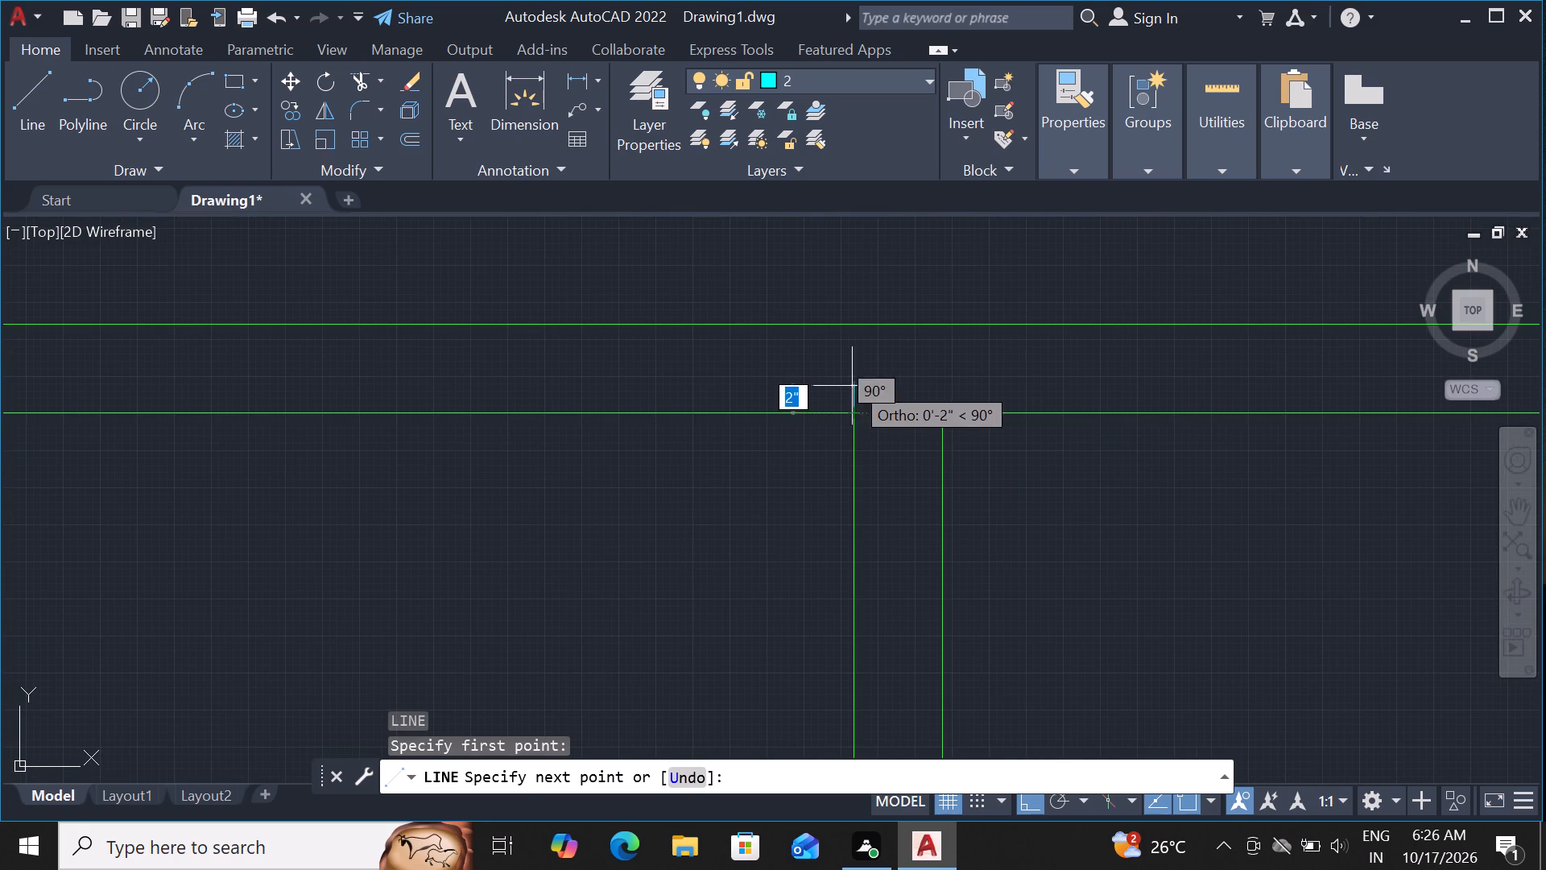
left_click(856, 325)
key("Escape")
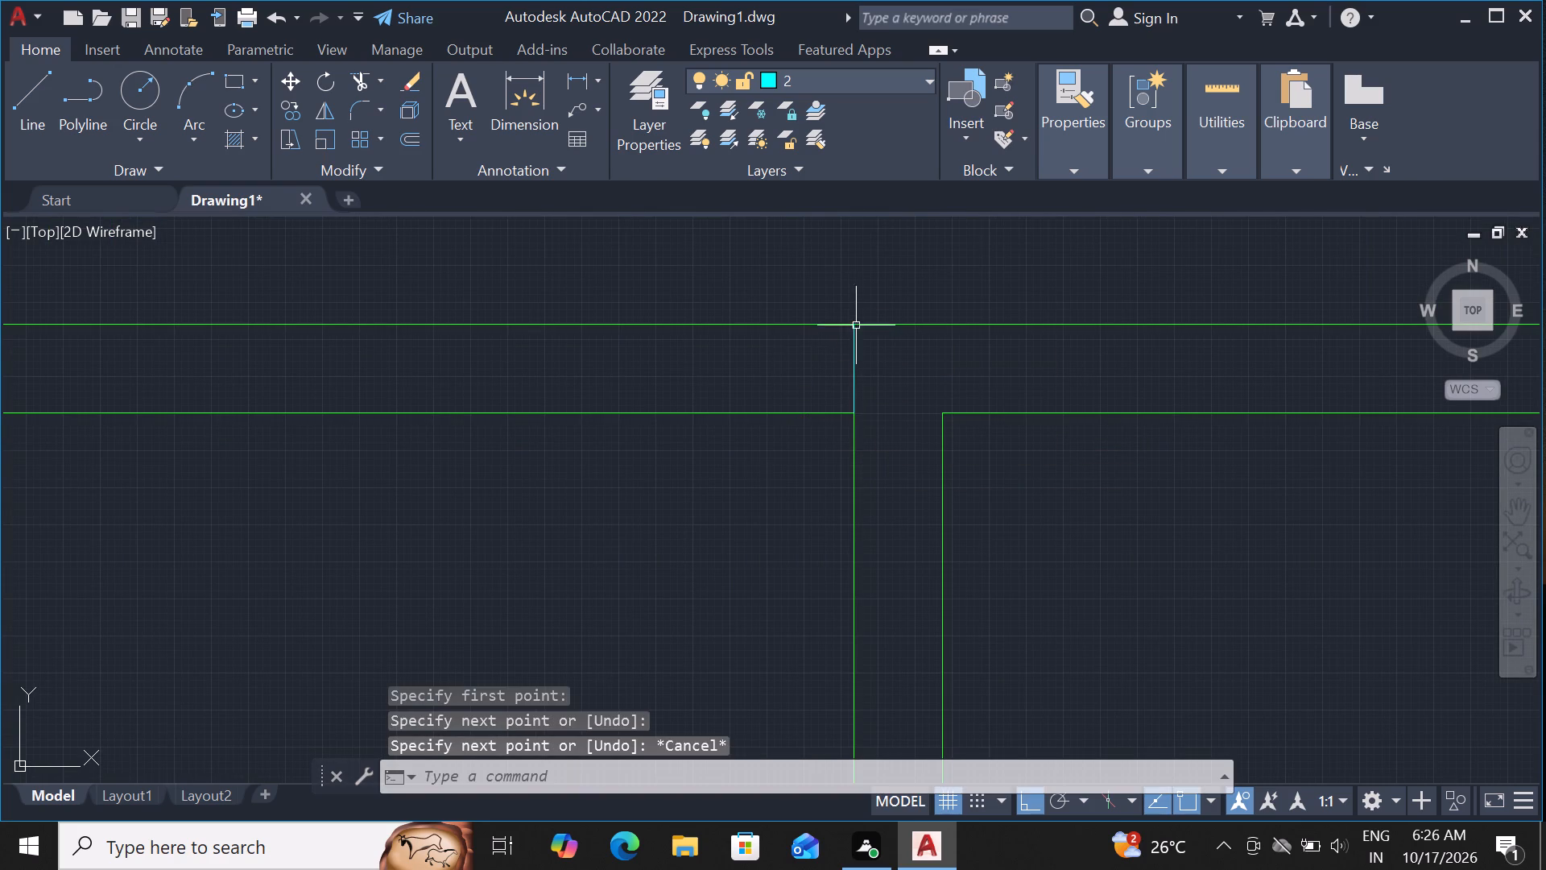
Offset the short vertical line across the partition 3" to the left.
left_click(854, 351)
type("OF")
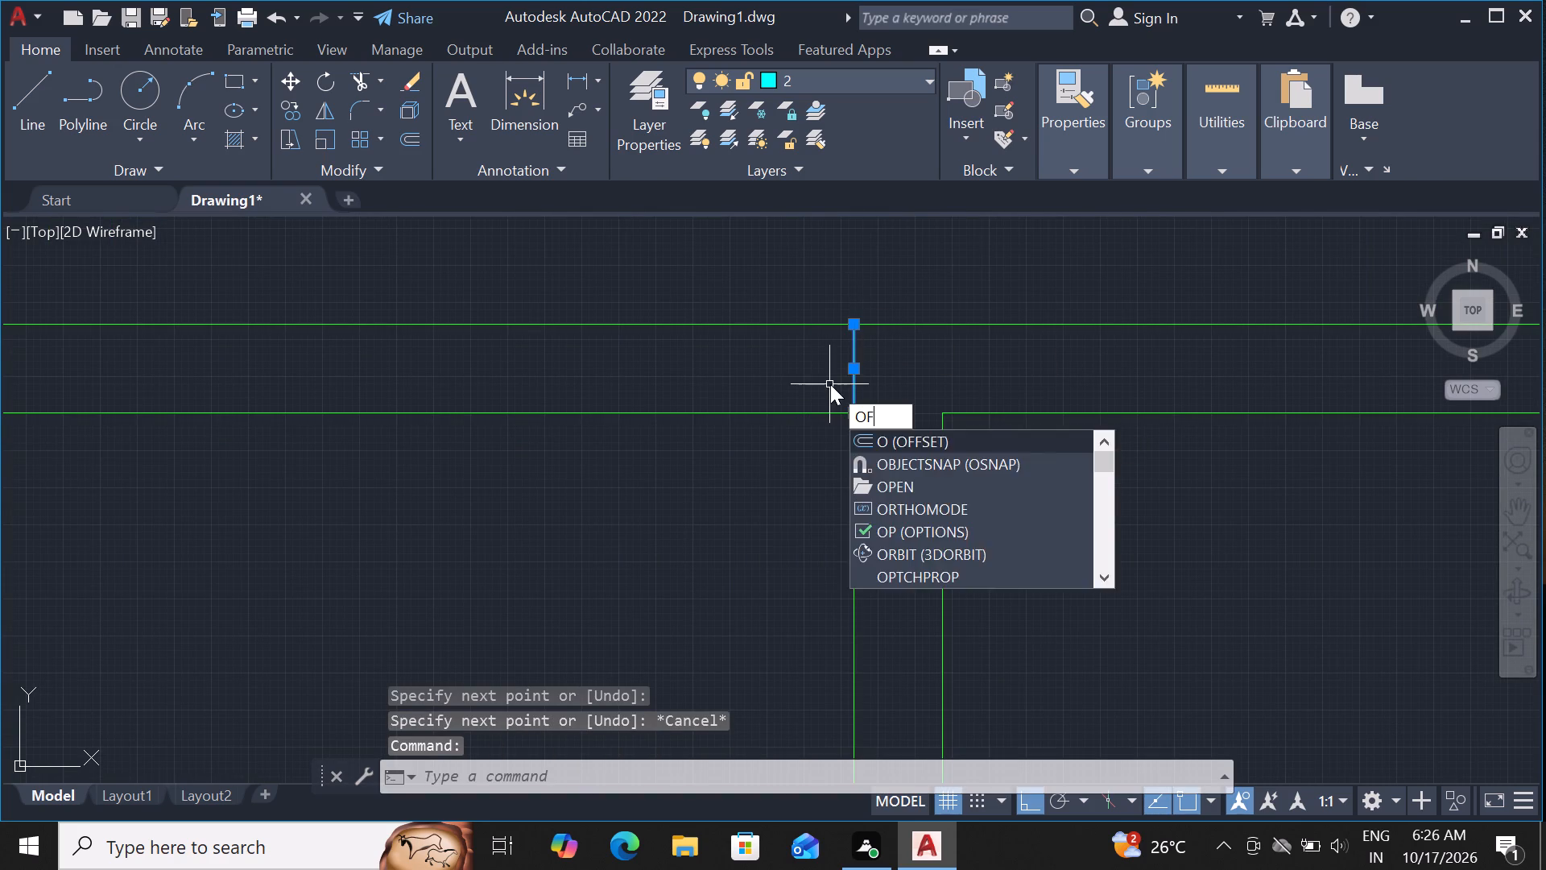
key("space")
key("3")
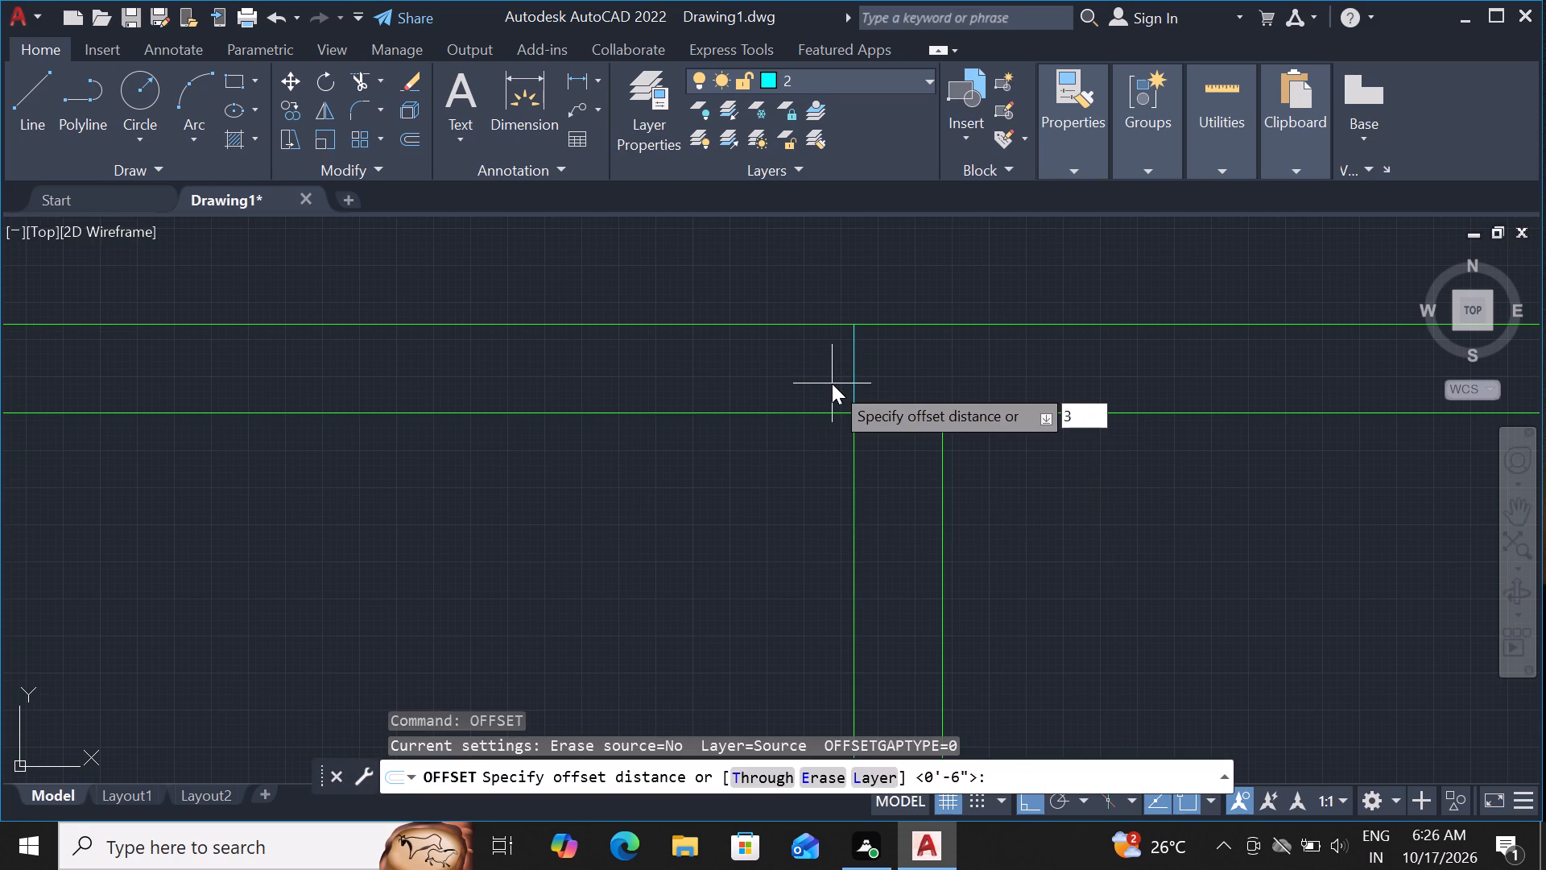
key("shift+quotedbl")
key("Return")
left_click(763, 399)
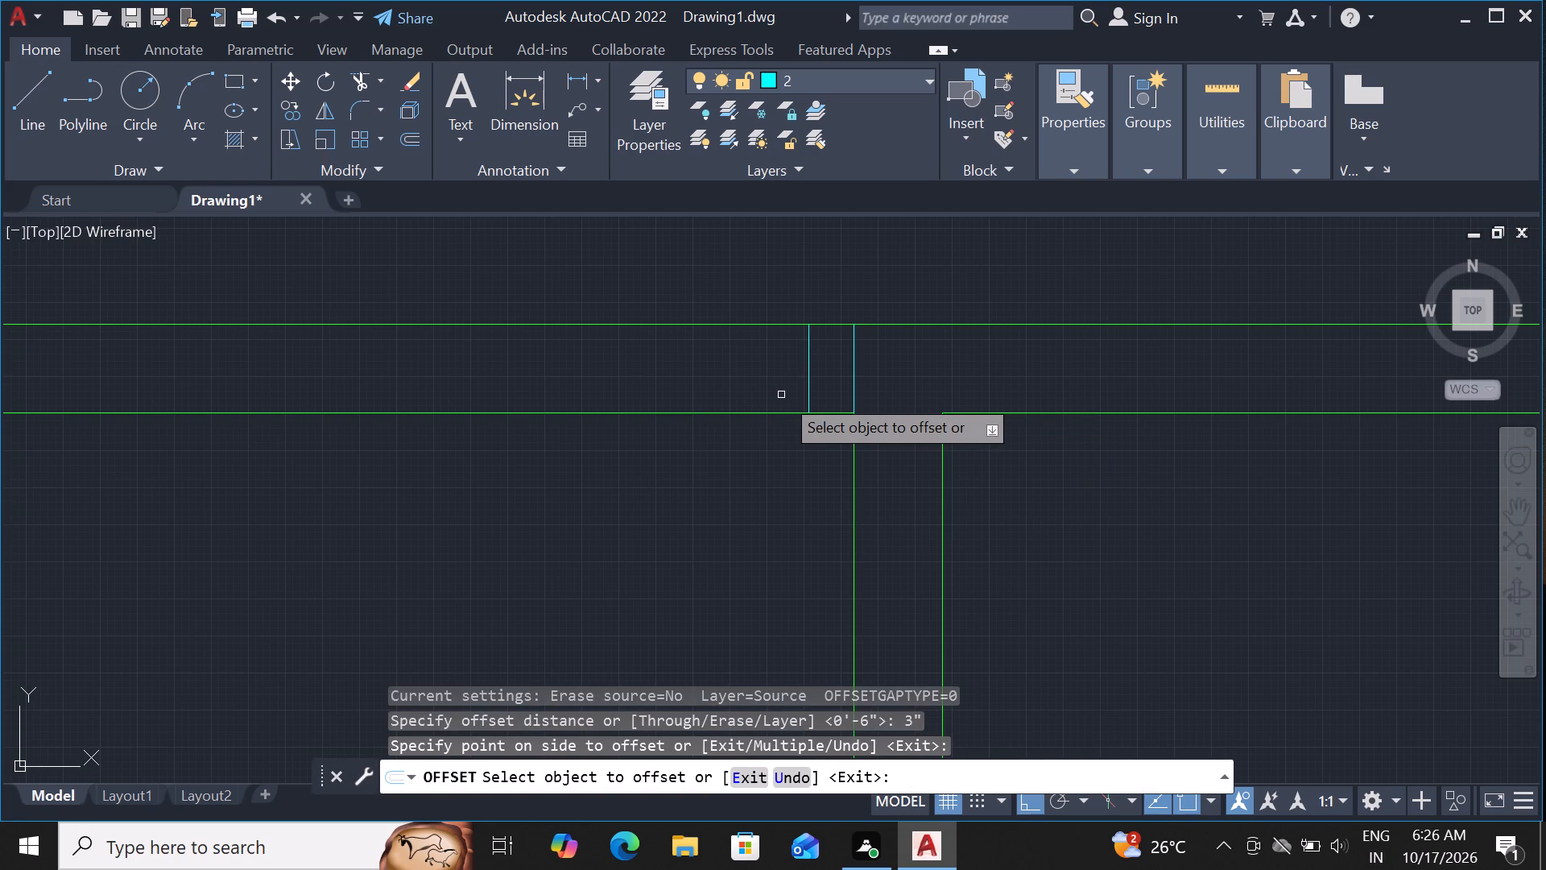
key("Escape")
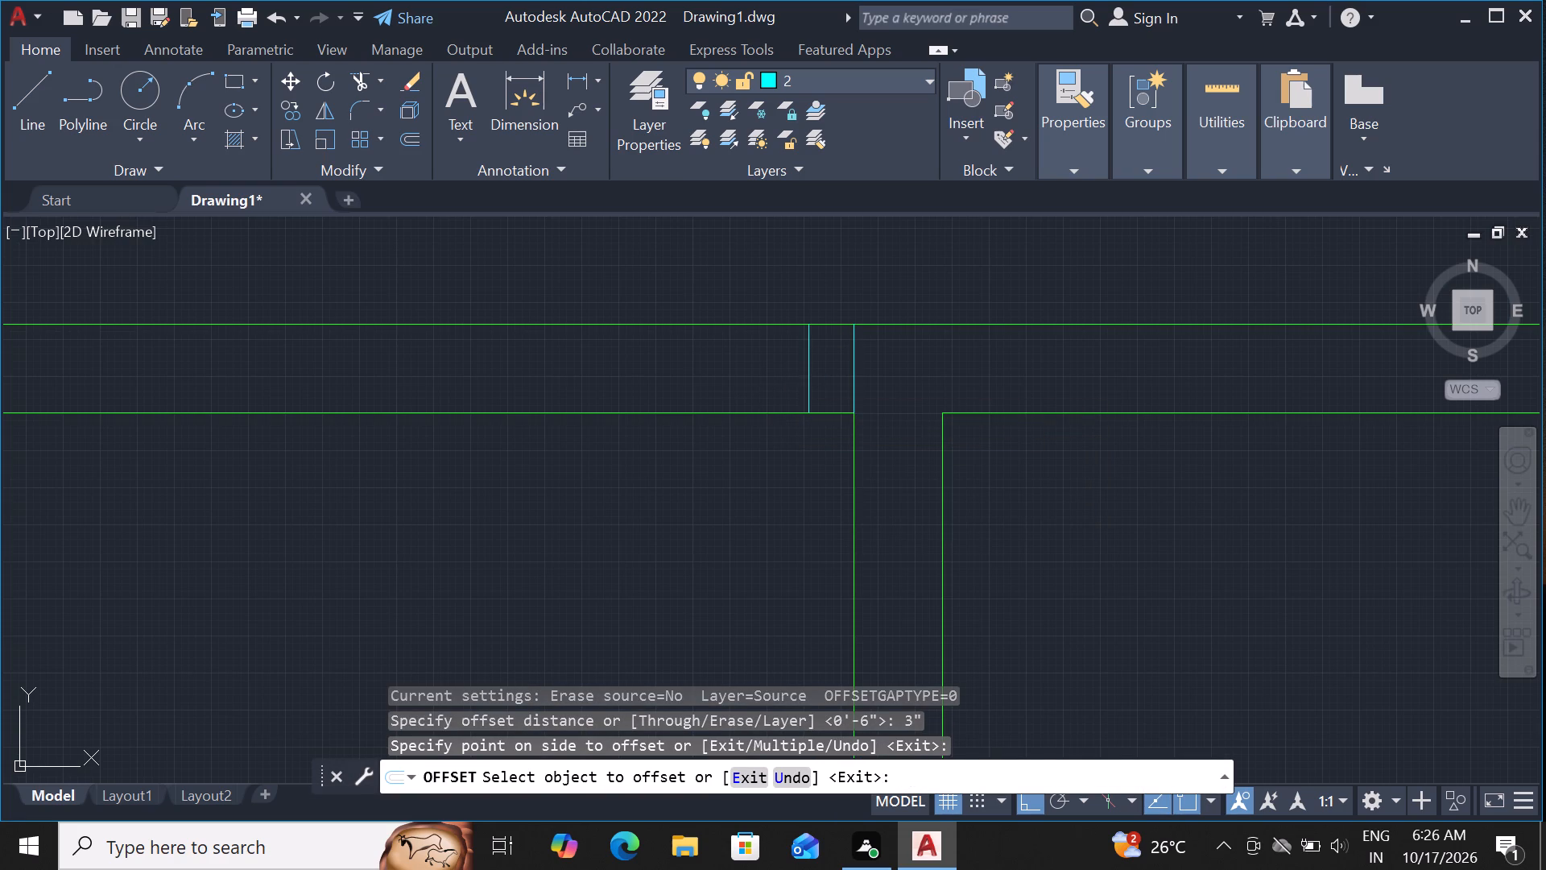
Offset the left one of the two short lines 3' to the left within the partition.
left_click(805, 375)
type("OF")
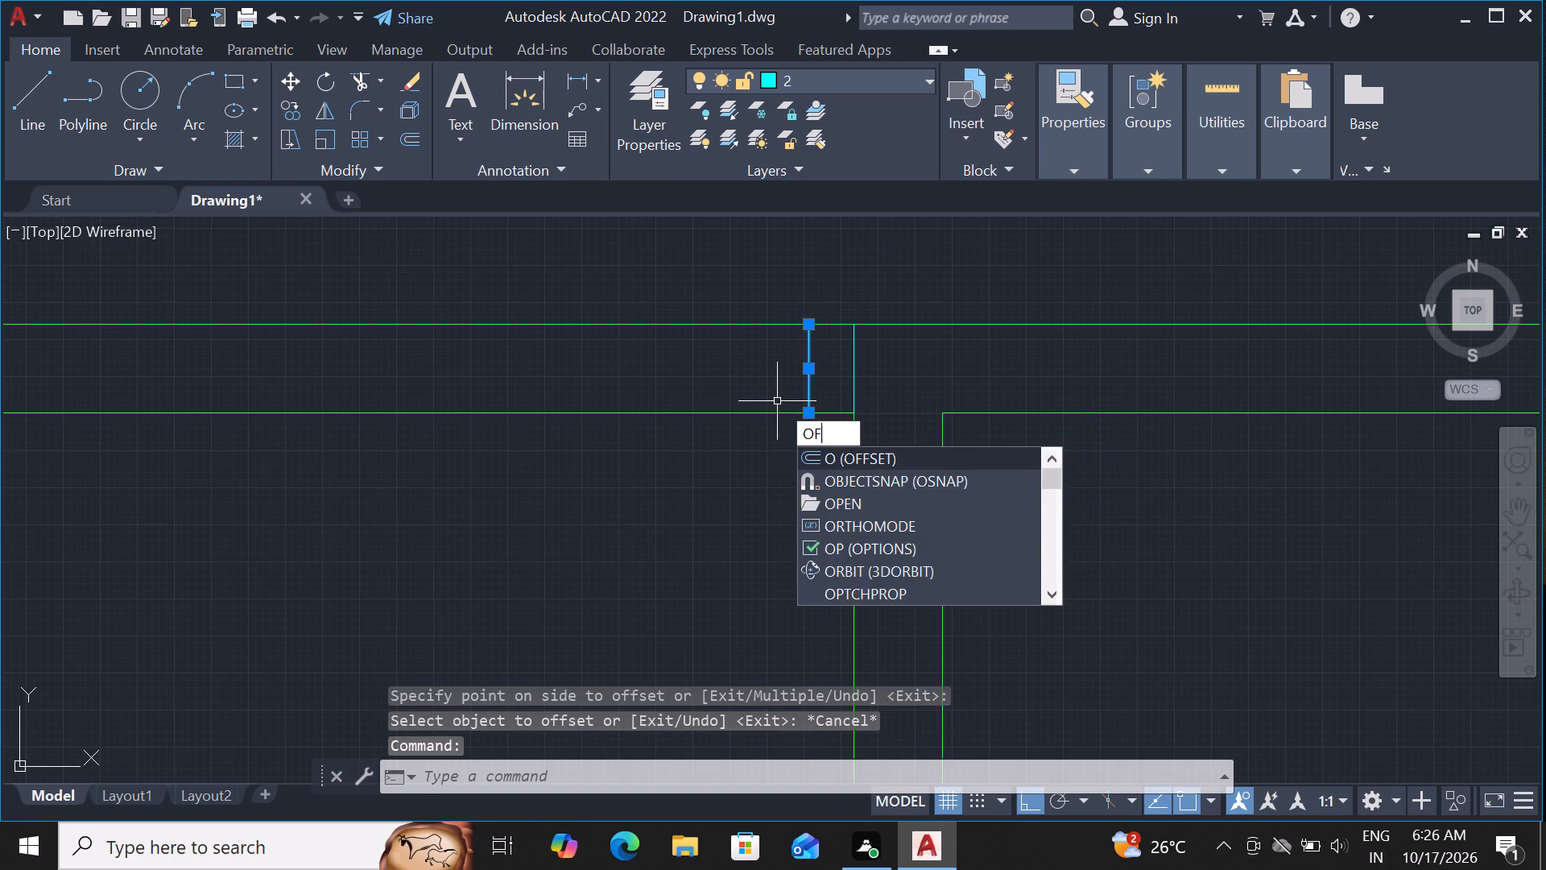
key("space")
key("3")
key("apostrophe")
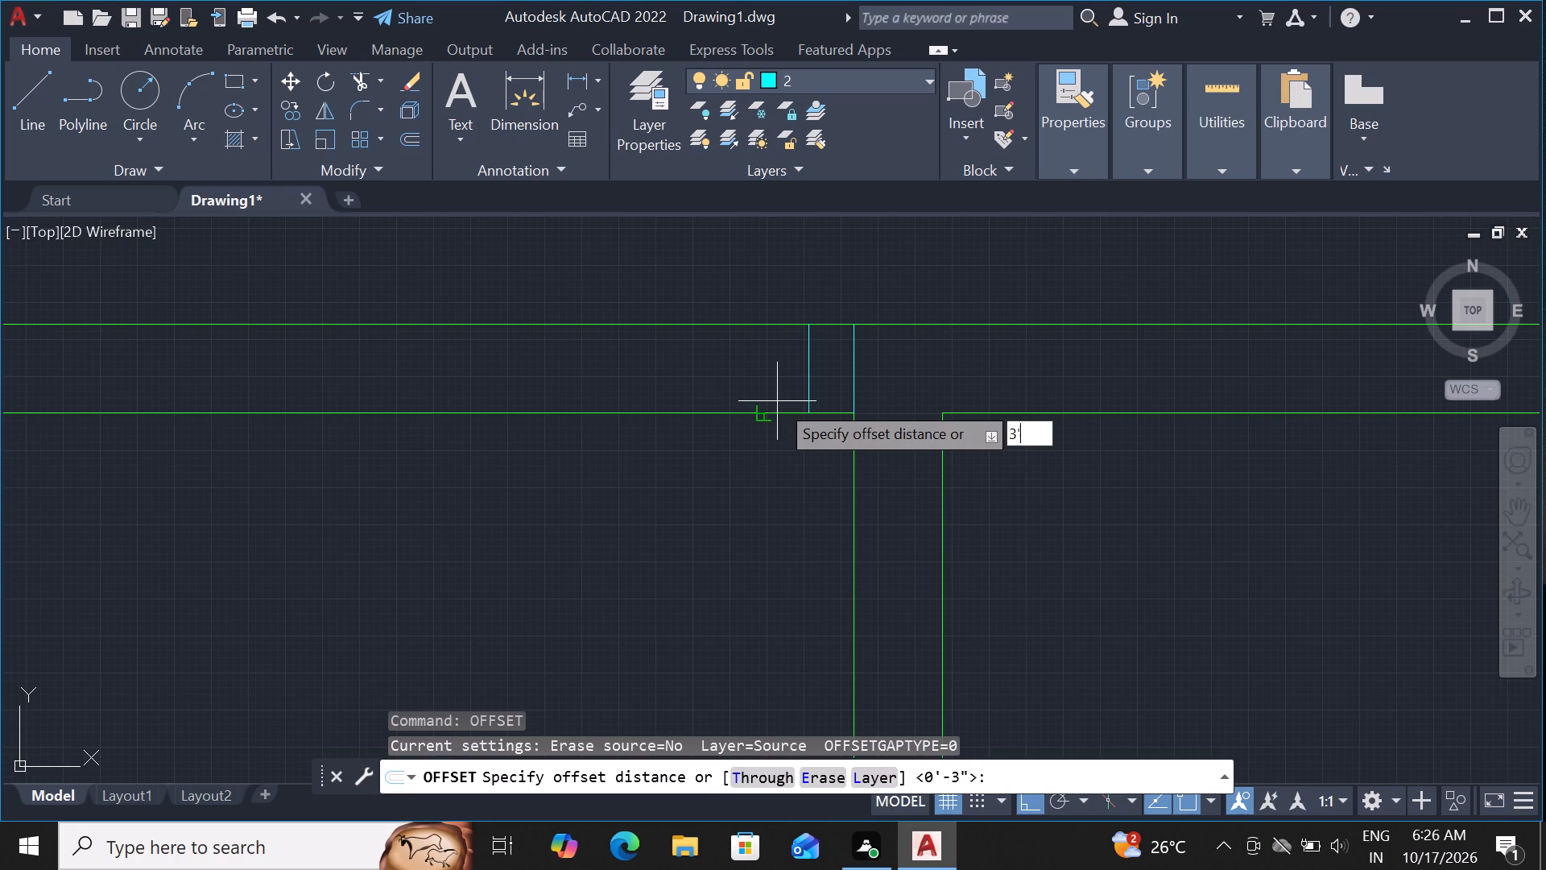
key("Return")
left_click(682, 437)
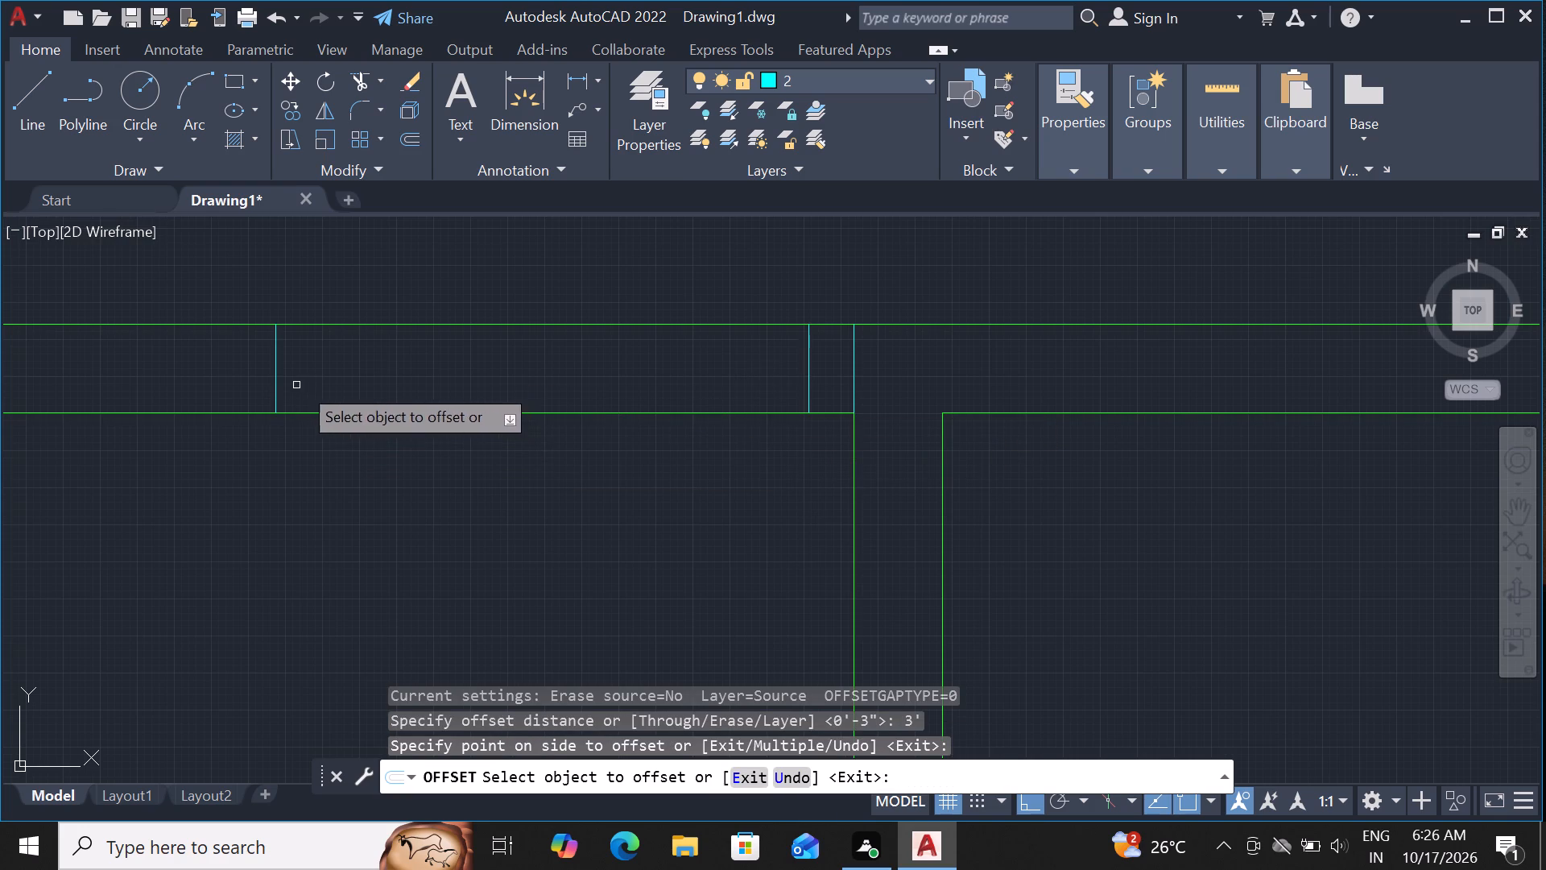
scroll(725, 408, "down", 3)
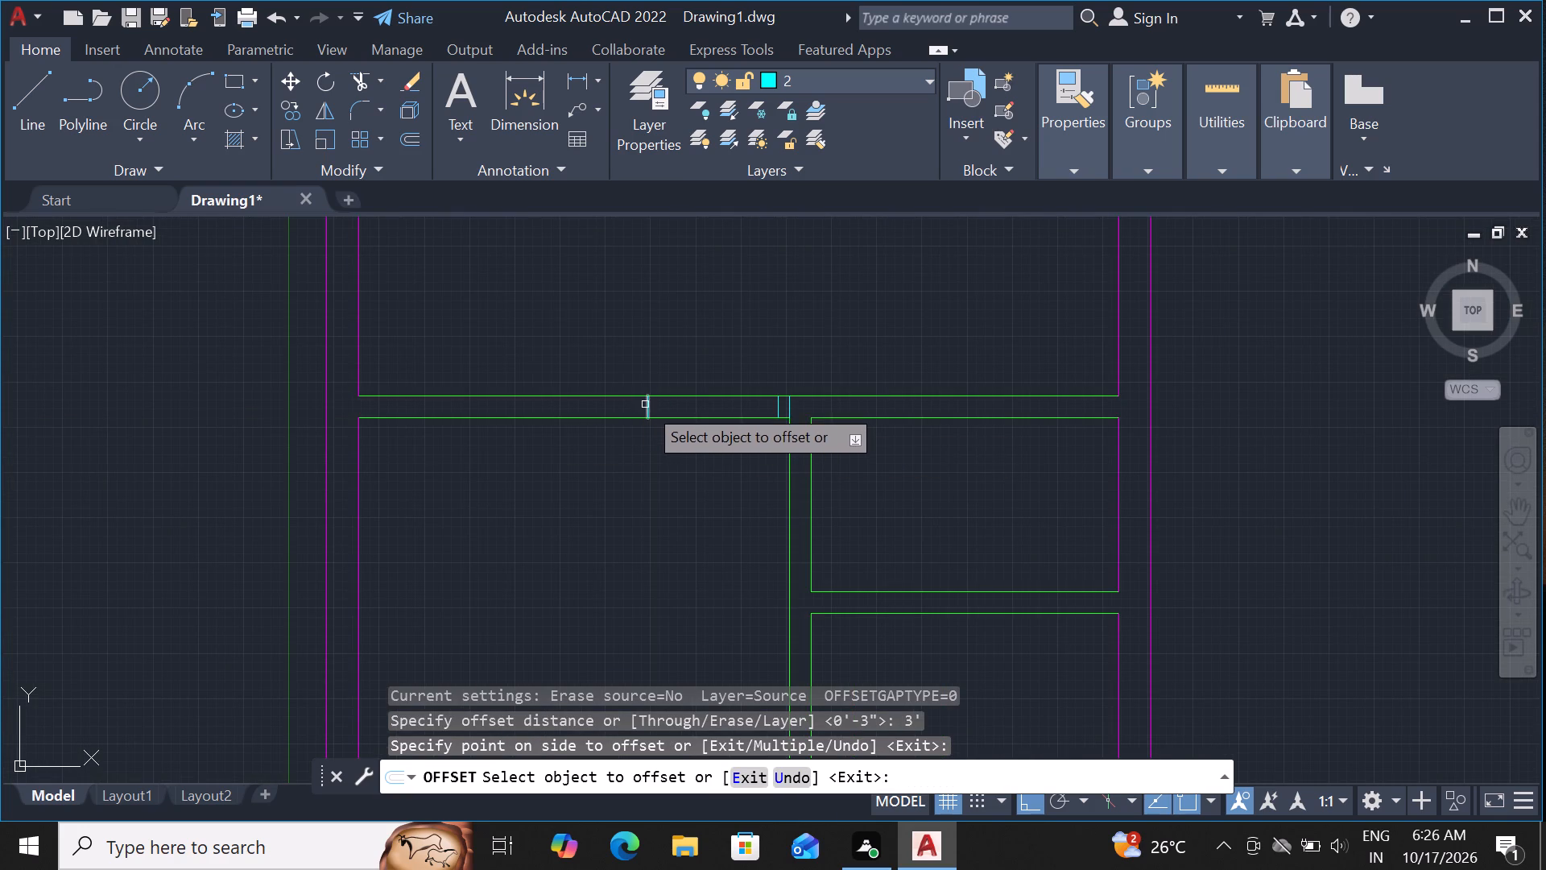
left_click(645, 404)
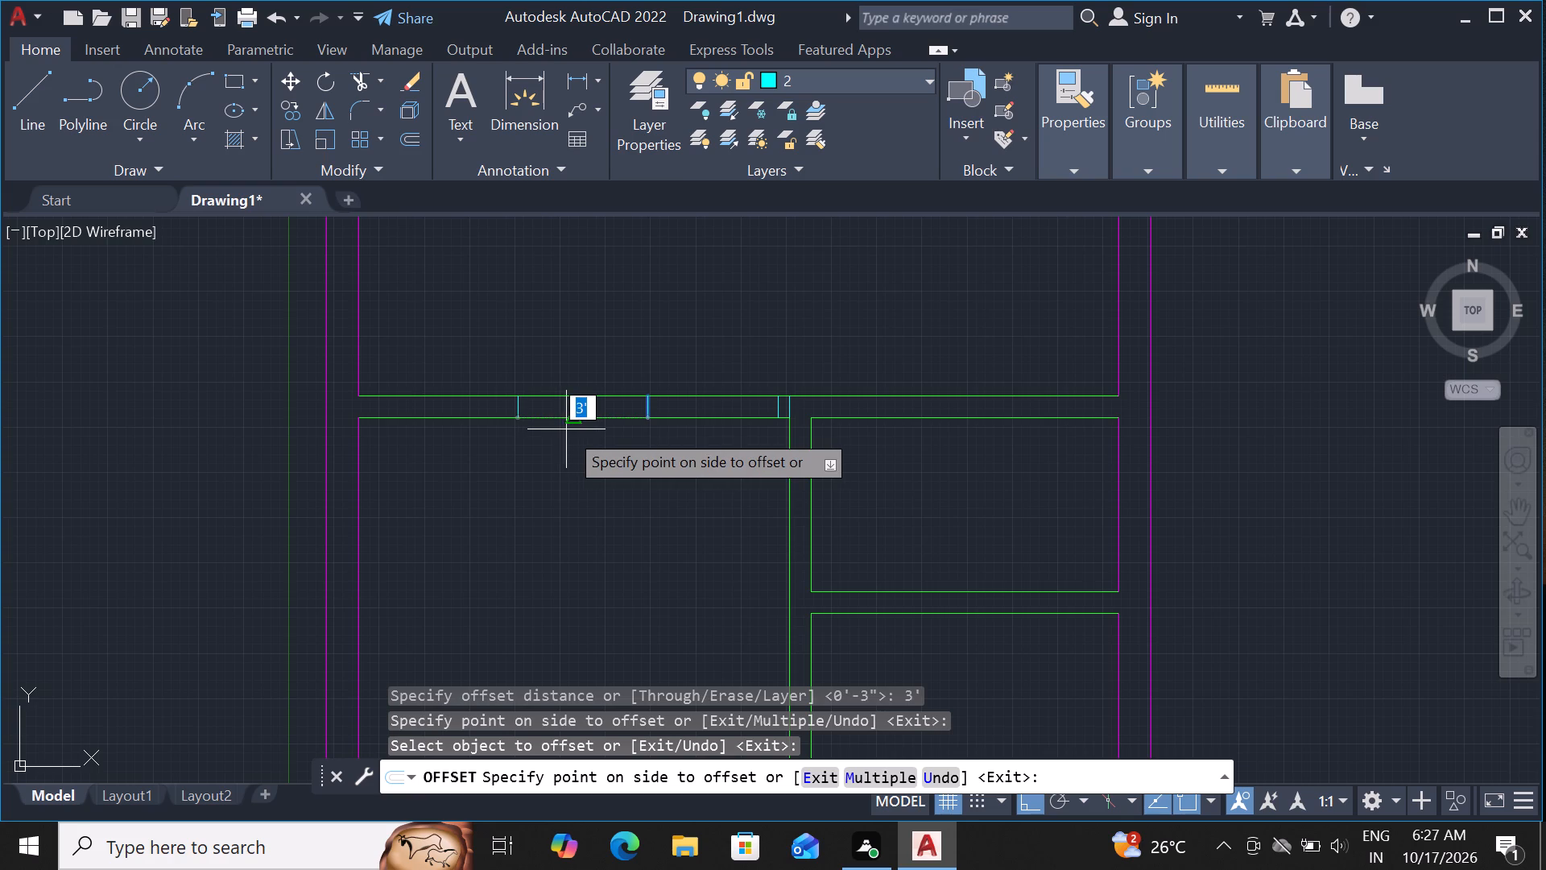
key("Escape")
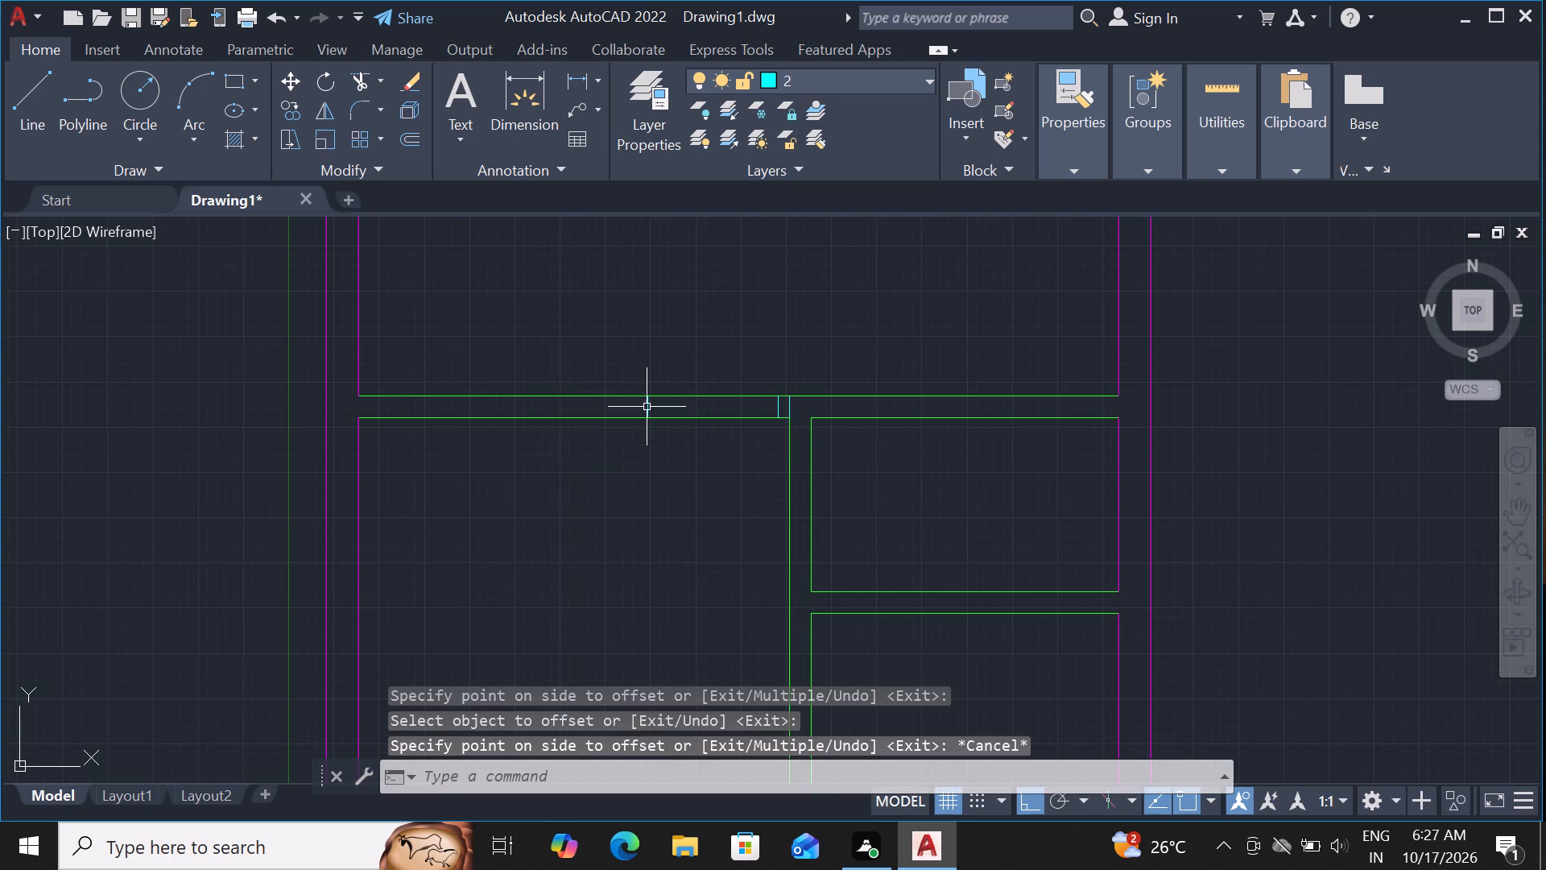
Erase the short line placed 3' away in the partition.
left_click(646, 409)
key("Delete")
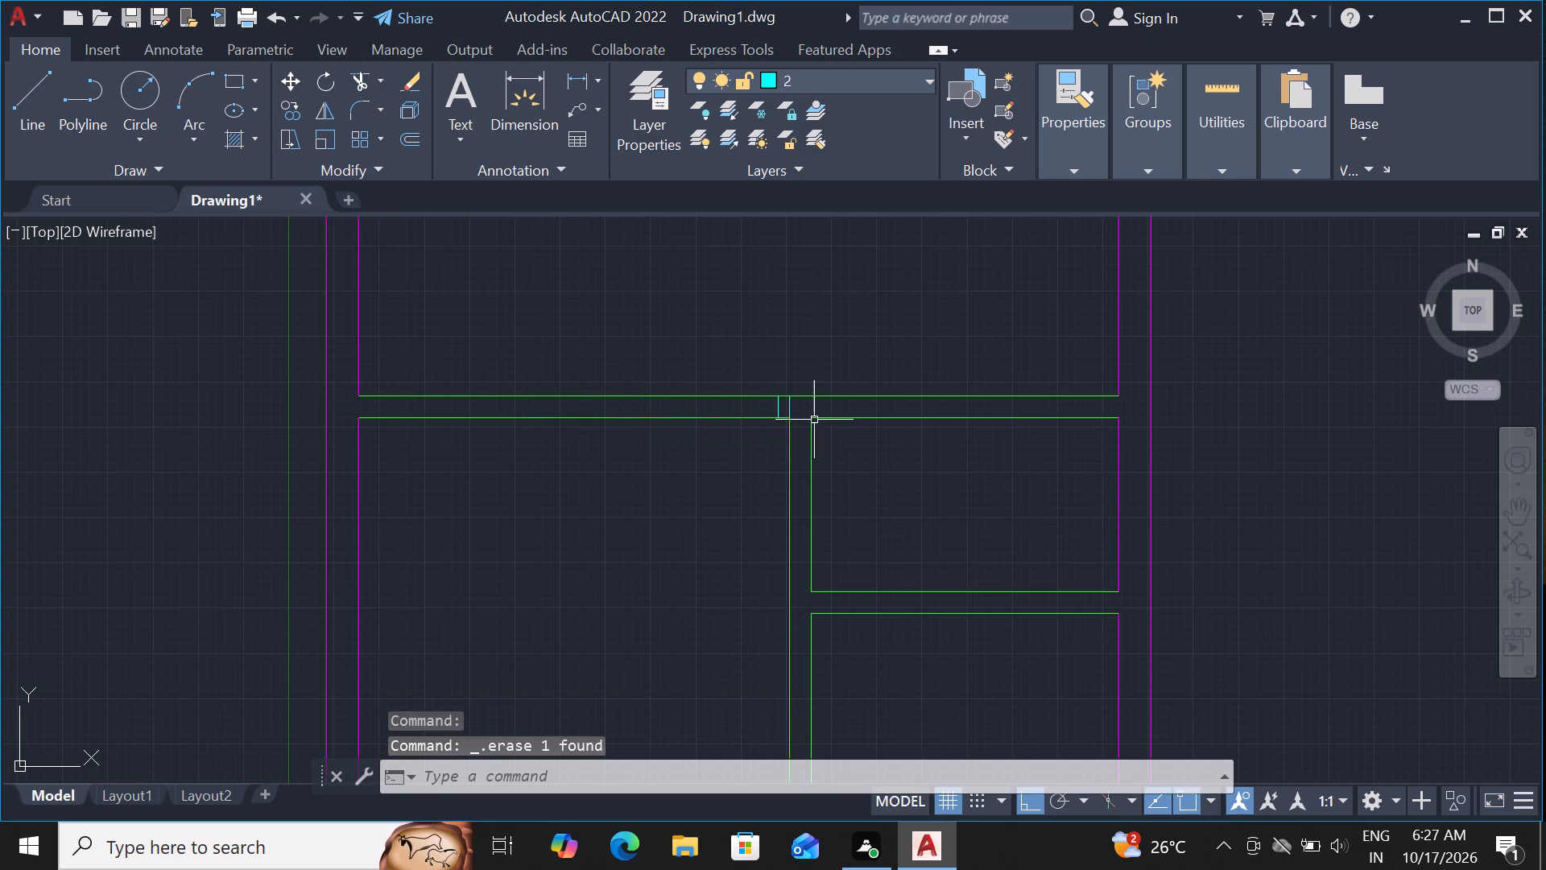
Offset the left one of the two short partition lines 2'6" to the left, undoing a misplaced copy on the right.
scroll(794, 420, "up", 3)
left_click(730, 384)
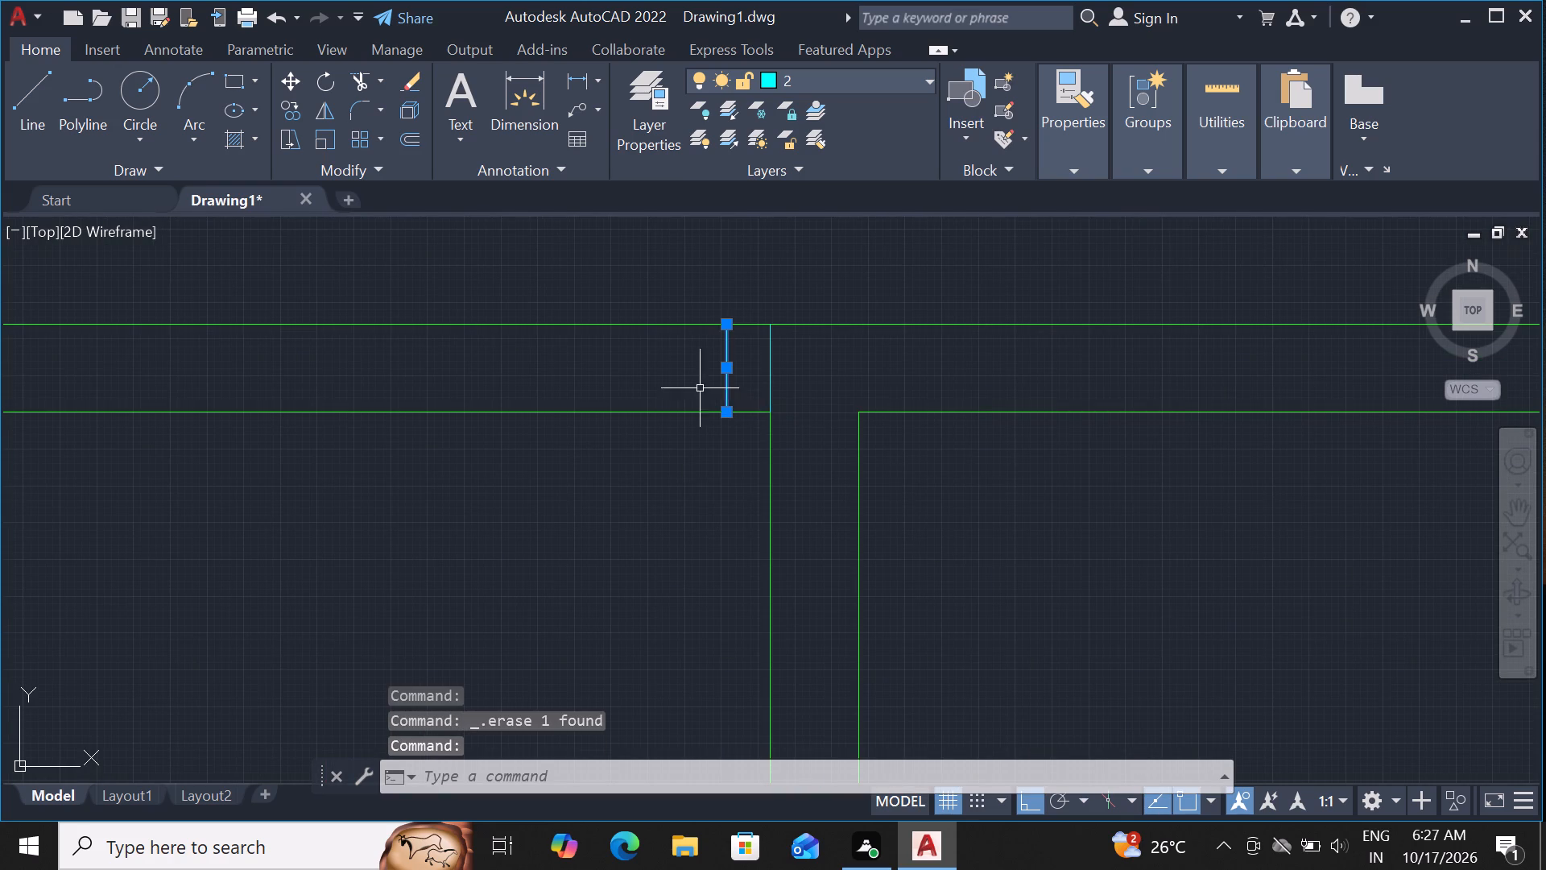
type("OF")
key("space")
key("2")
type("'6")
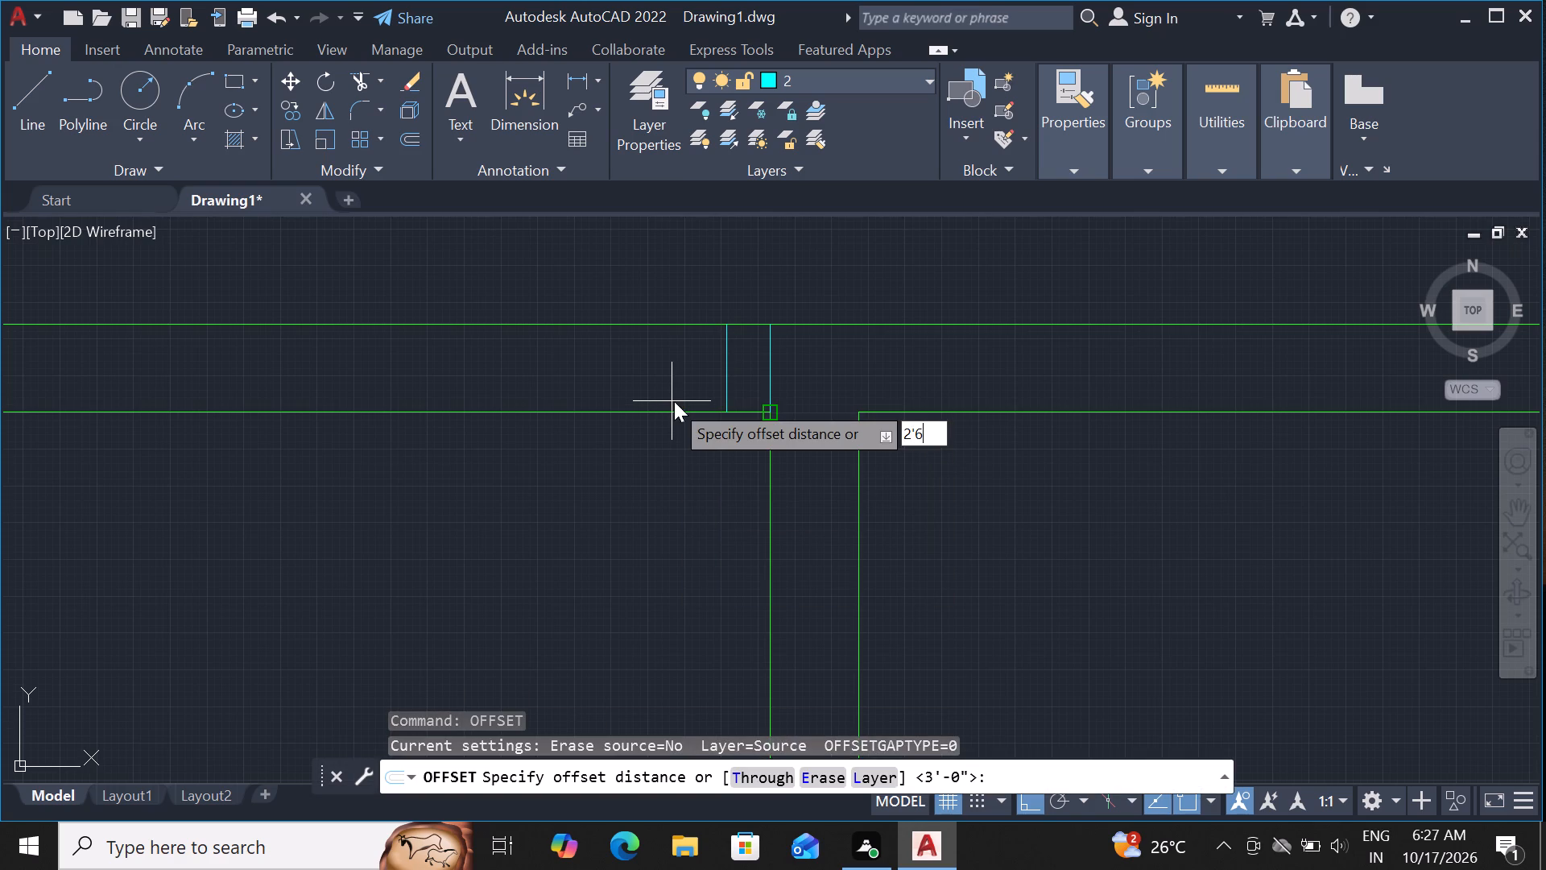
key("shift+quotedbl")
key("Return")
left_click(651, 404)
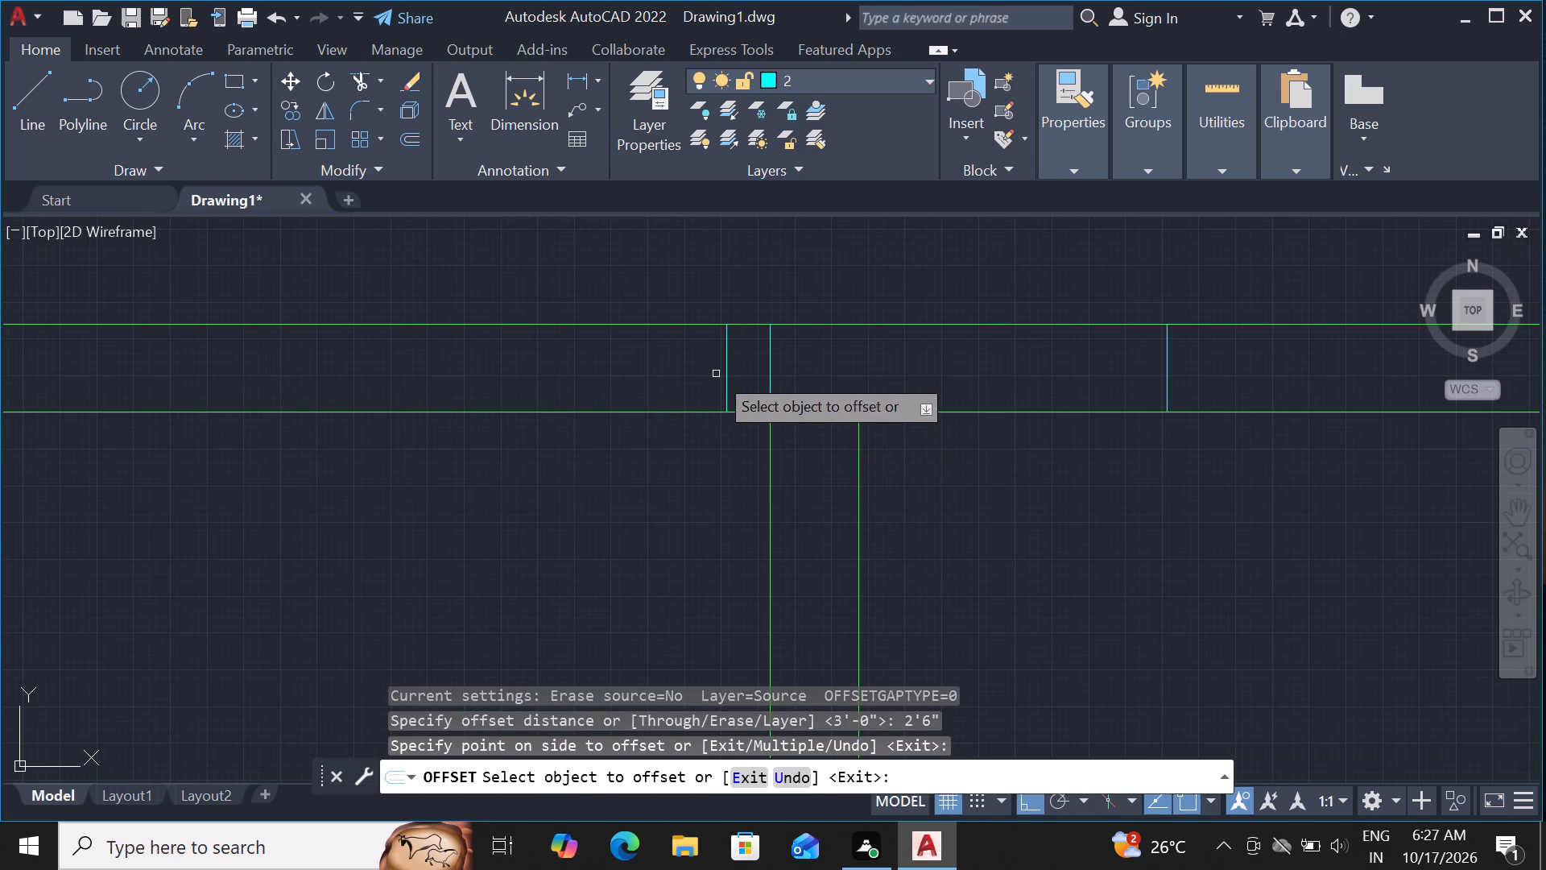
key("ctrl+z")
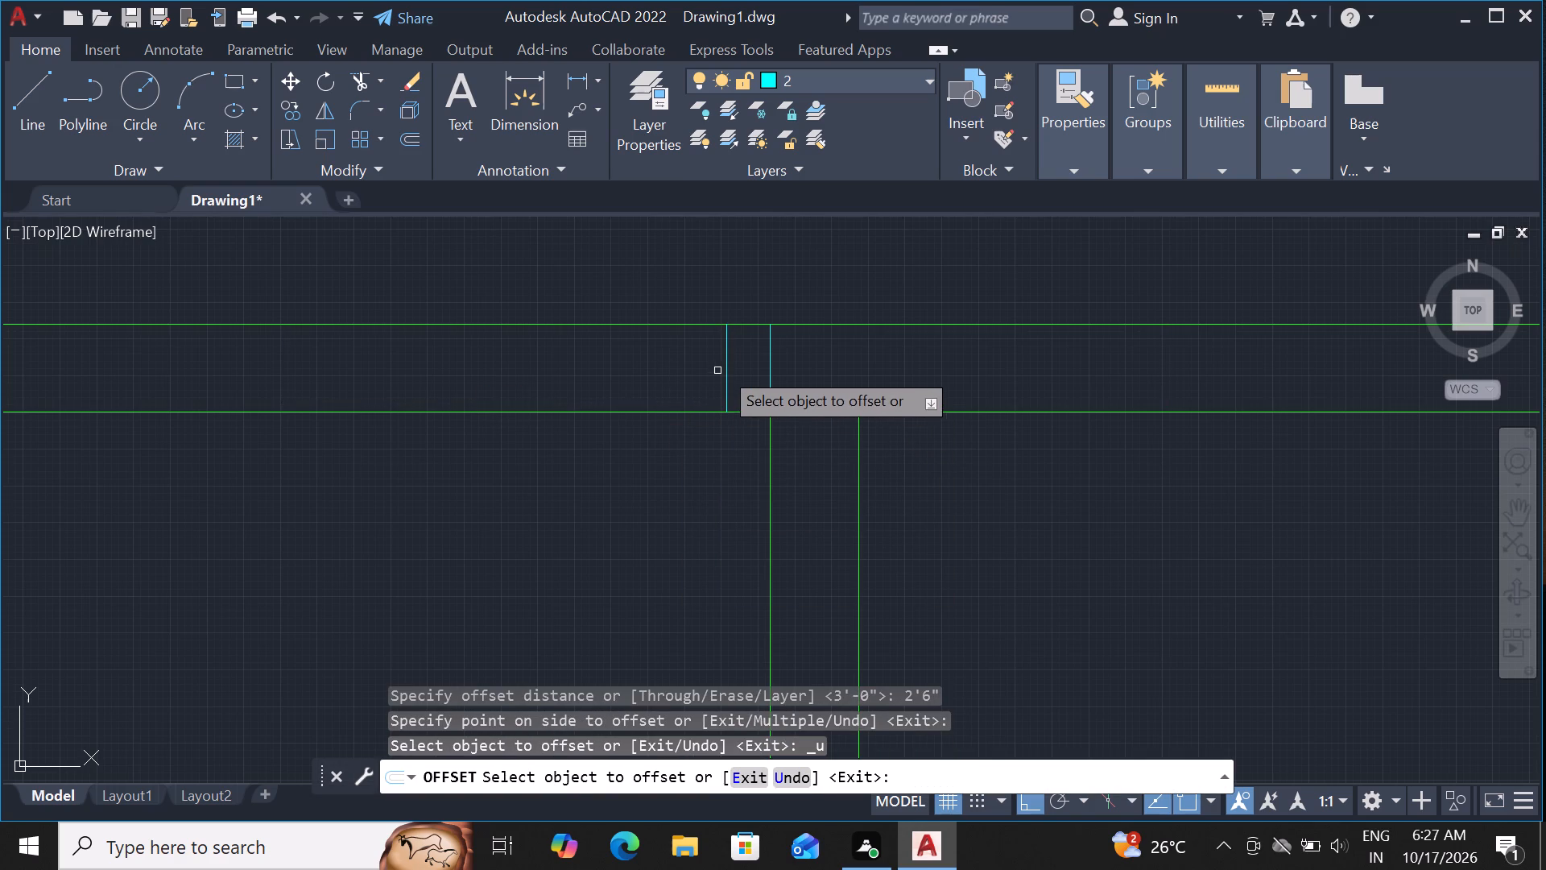
left_click(729, 360)
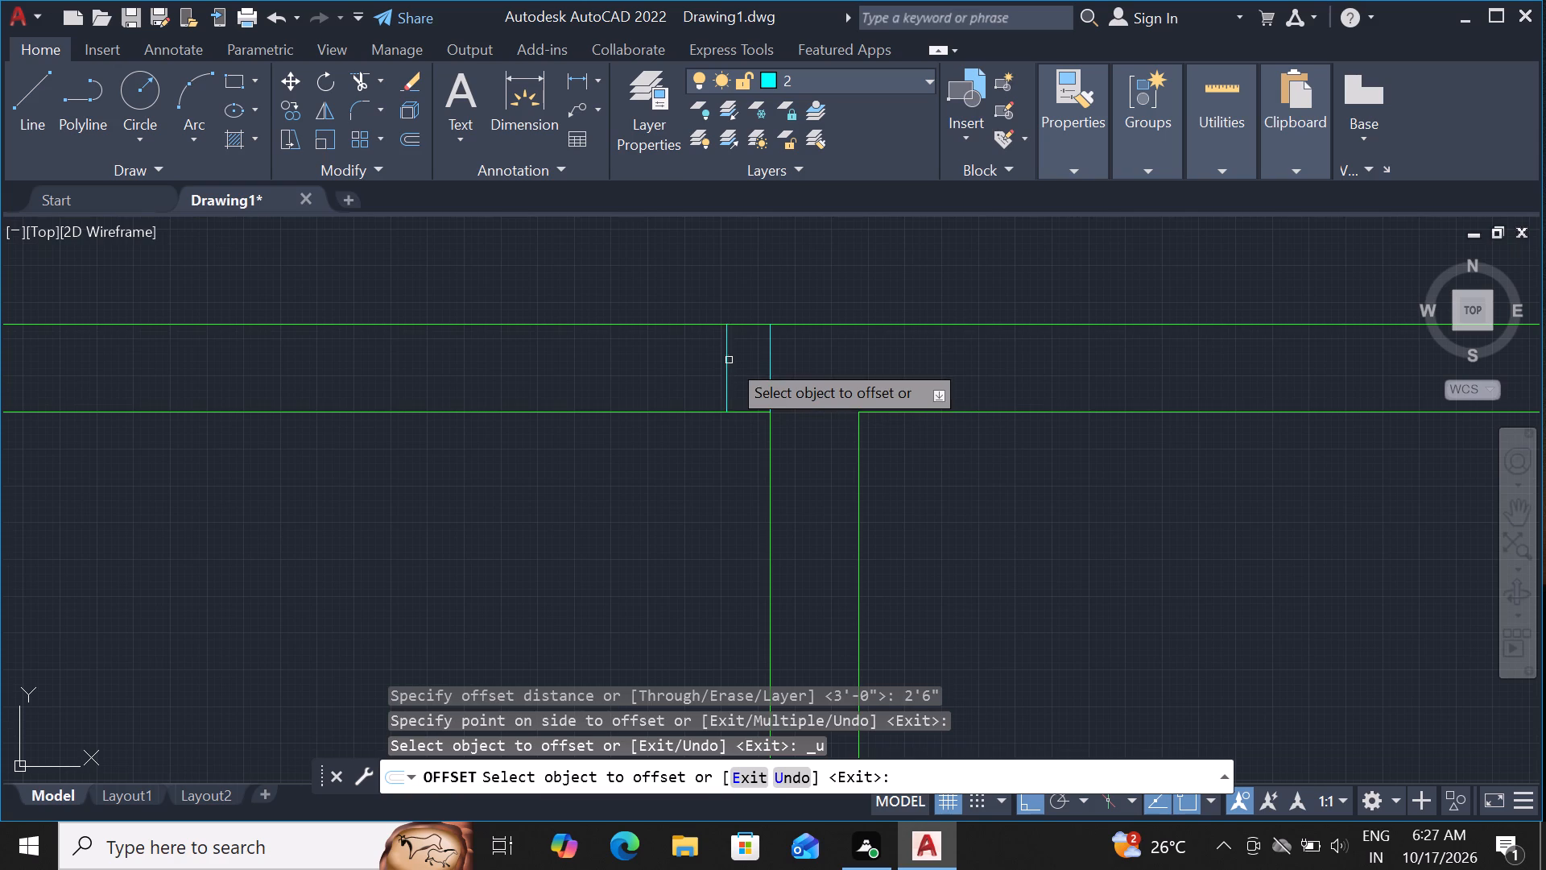
left_click(675, 371)
Offset the newest short line another 2'6" to the left to mark the far edge of the double-door opening.
scroll(756, 352, "down", 3)
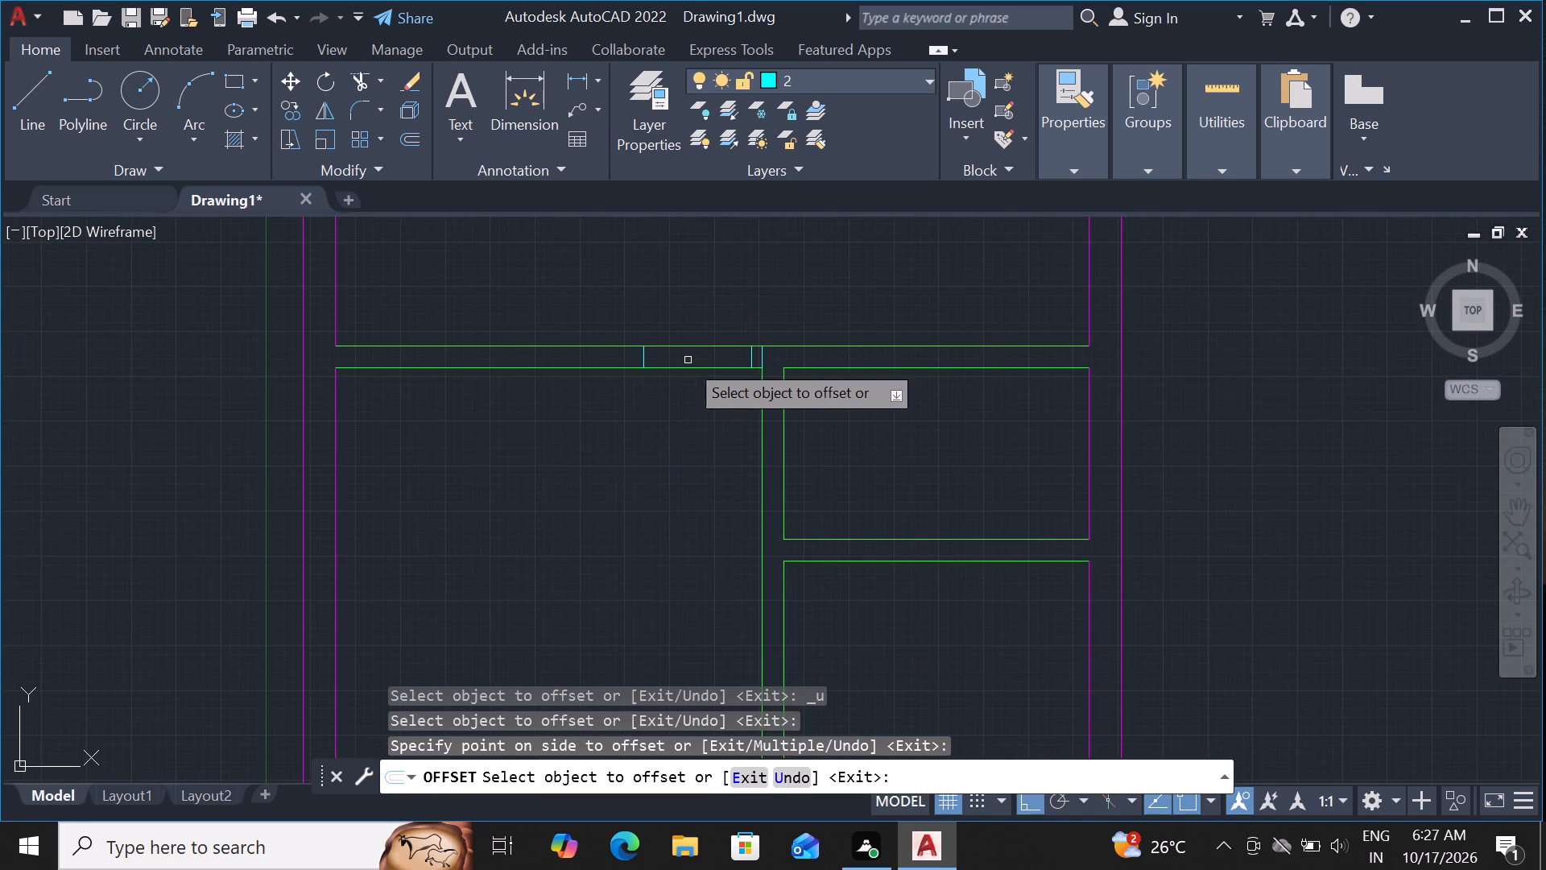
scroll(631, 359, "up", 3)
left_click(665, 347)
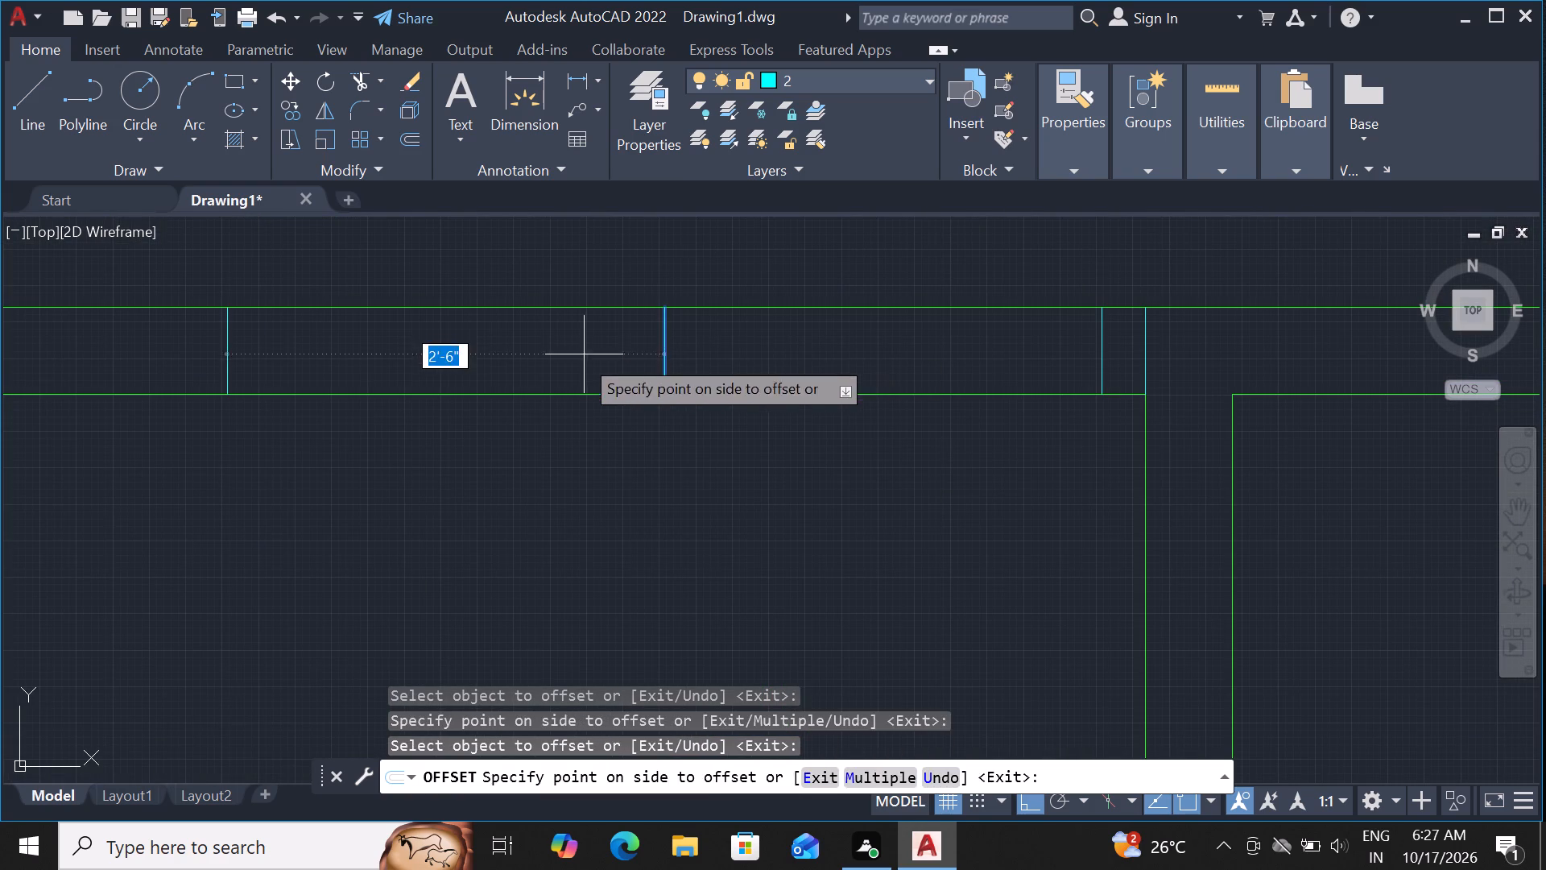
left_click(581, 356)
scroll(742, 361, "down", 4)
key("Escape")
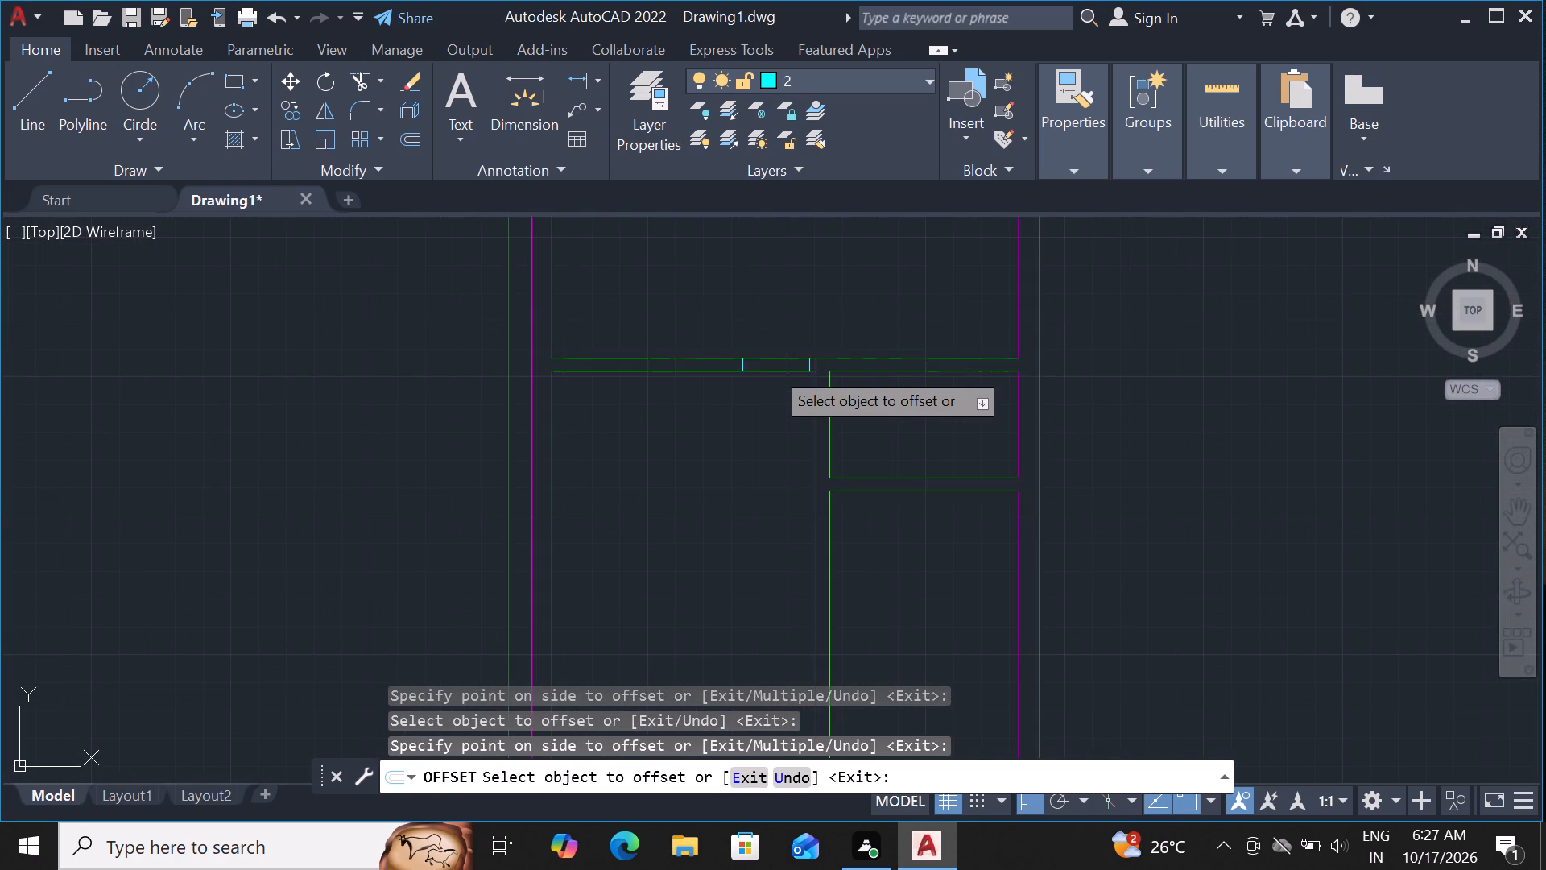
Offset the leftmost short line 3" to the left to form the opening's second jamb.
scroll(696, 357, "up", 3)
left_click(613, 377)
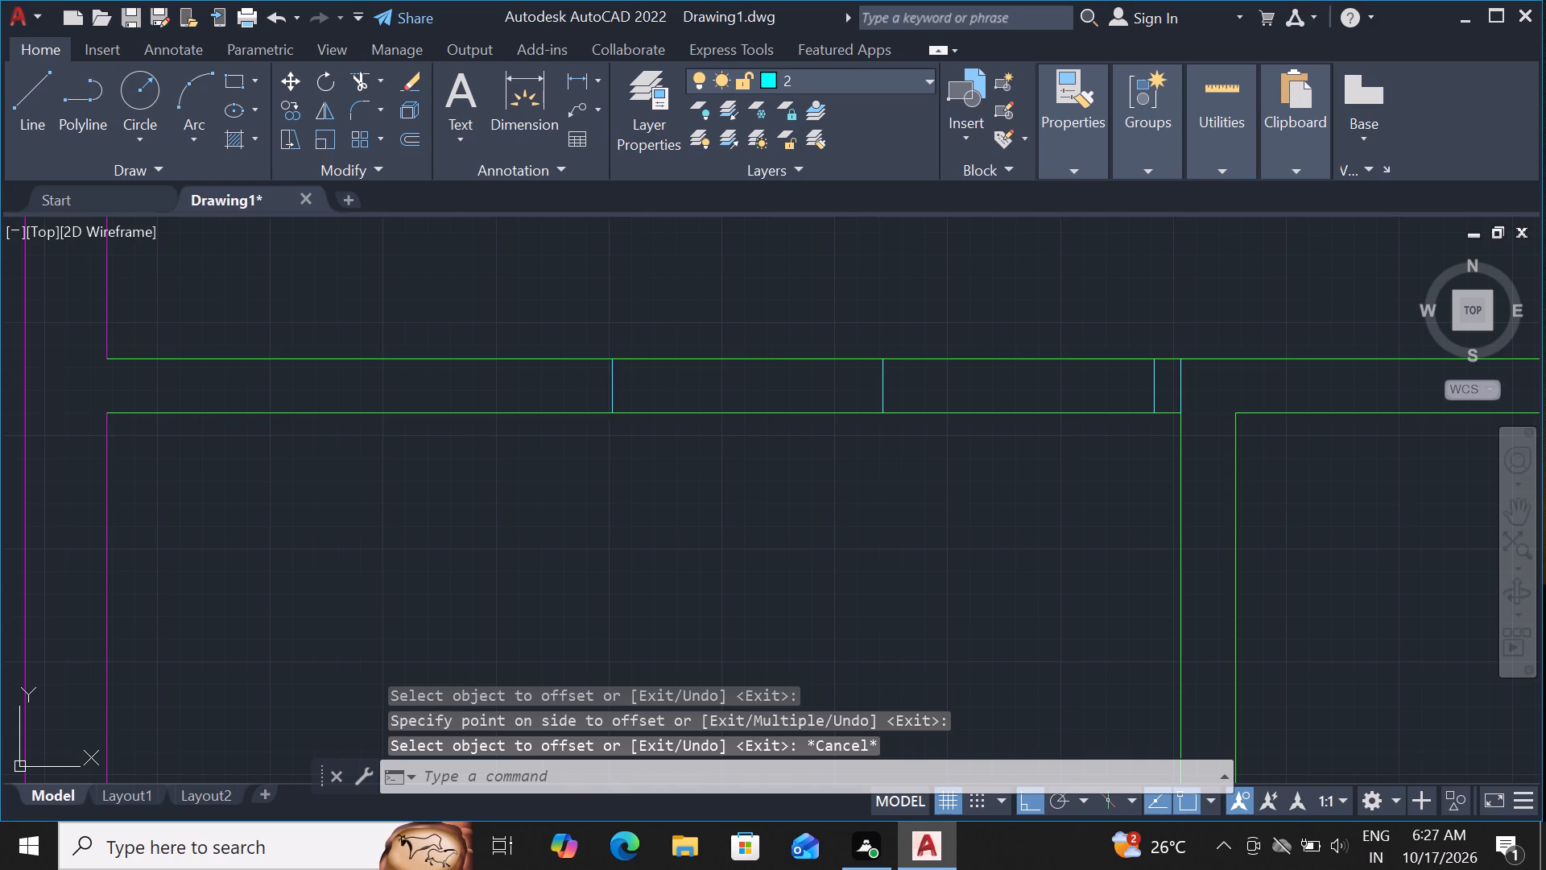
type("OF")
key("space")
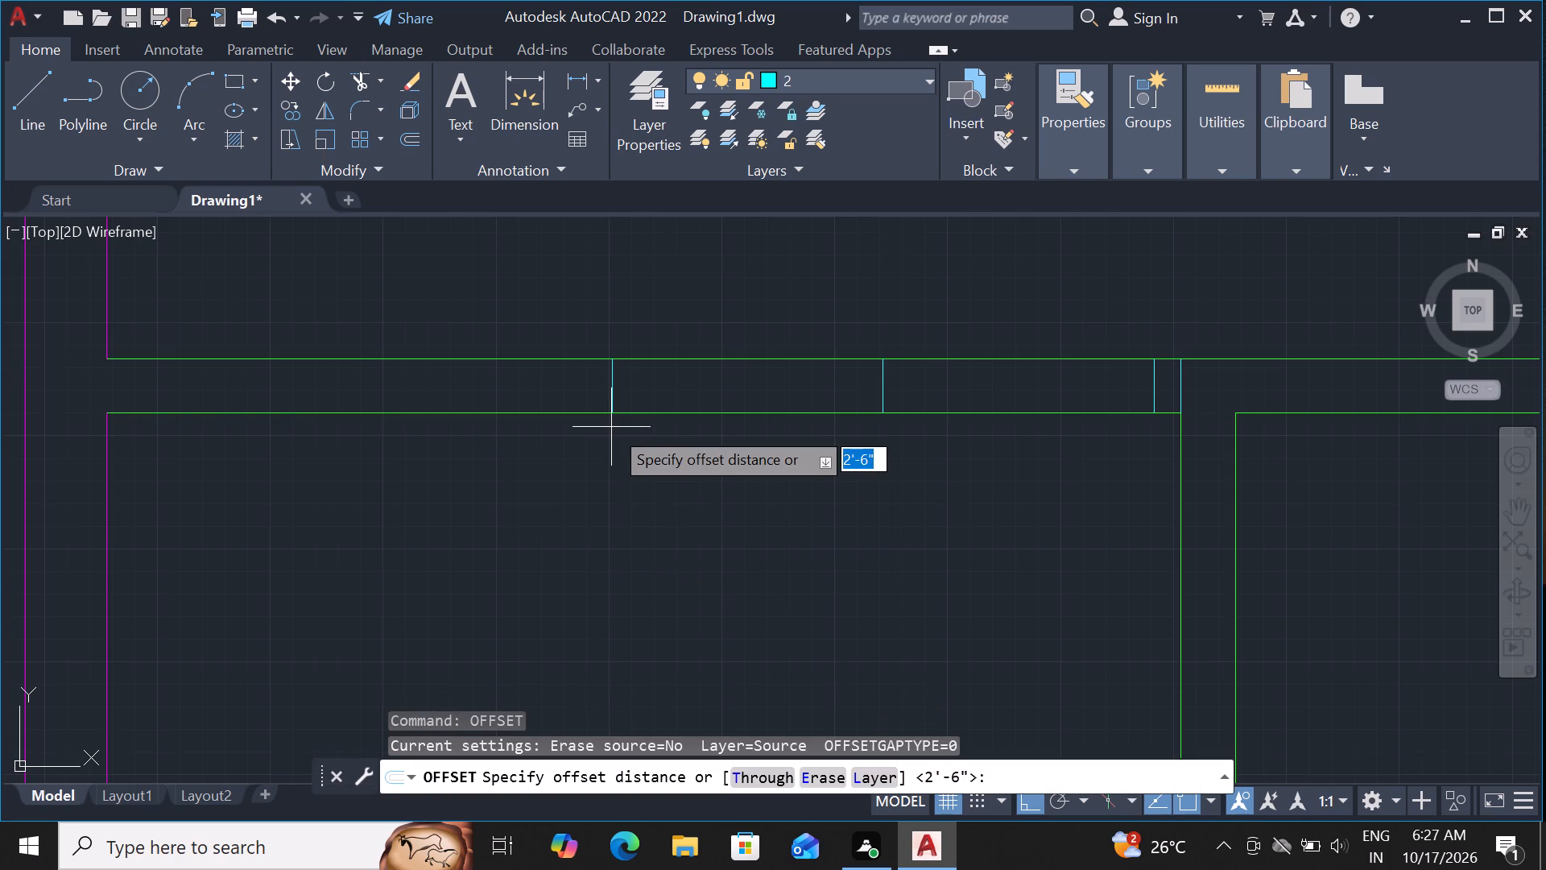
key("3")
key("shift+quotedbl")
key("Return")
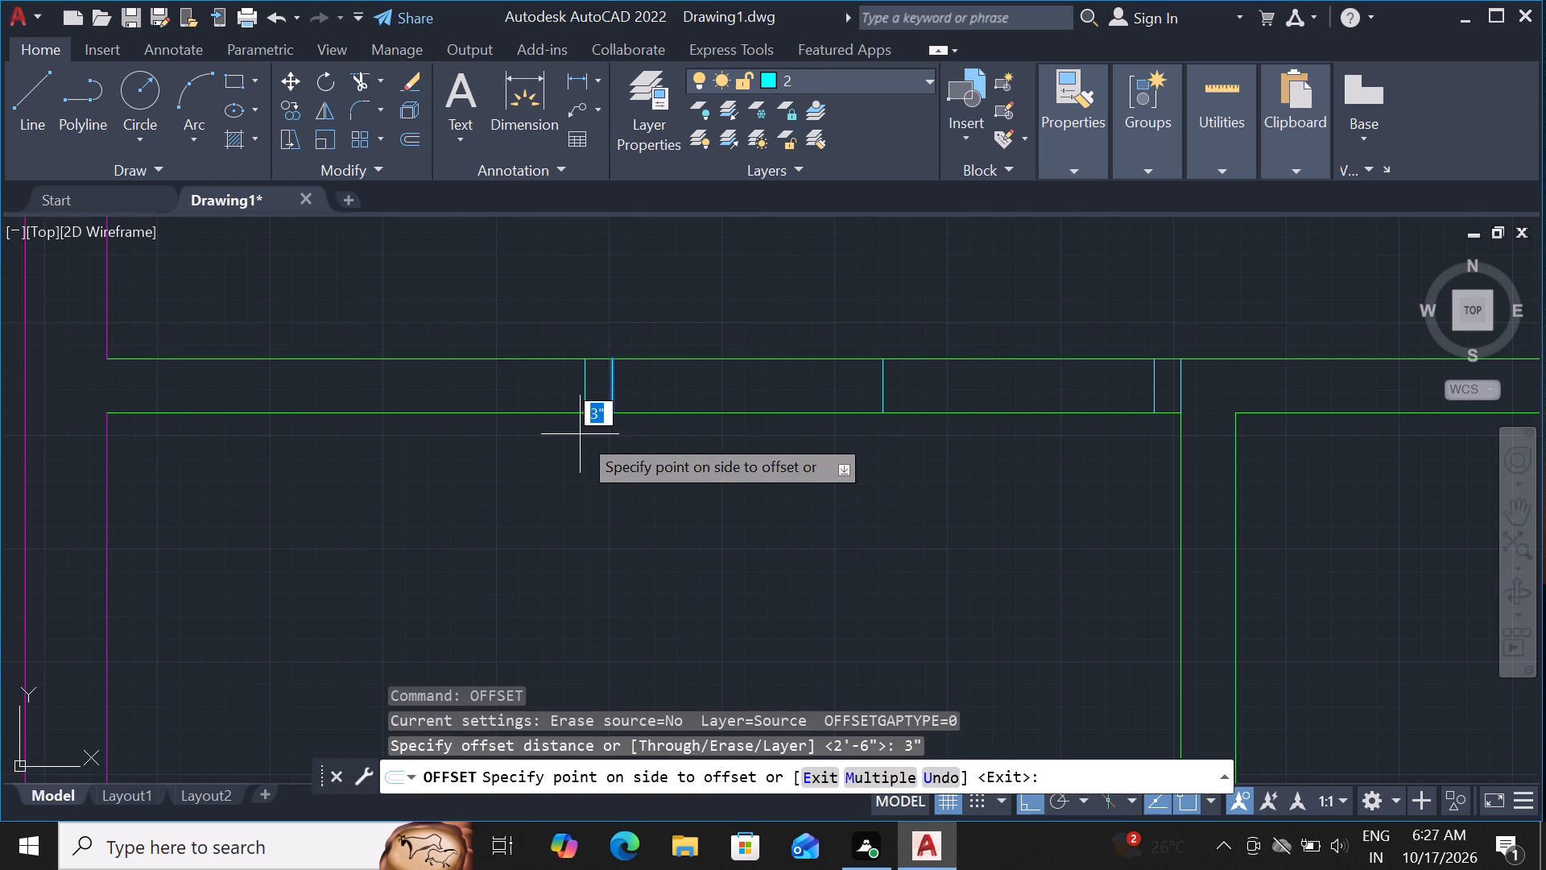
left_click(580, 434)
key("Escape")
Trim both partition lines on each side of the opening's centre line, clearing the full width between the two jambs.
key("t")
type("R")
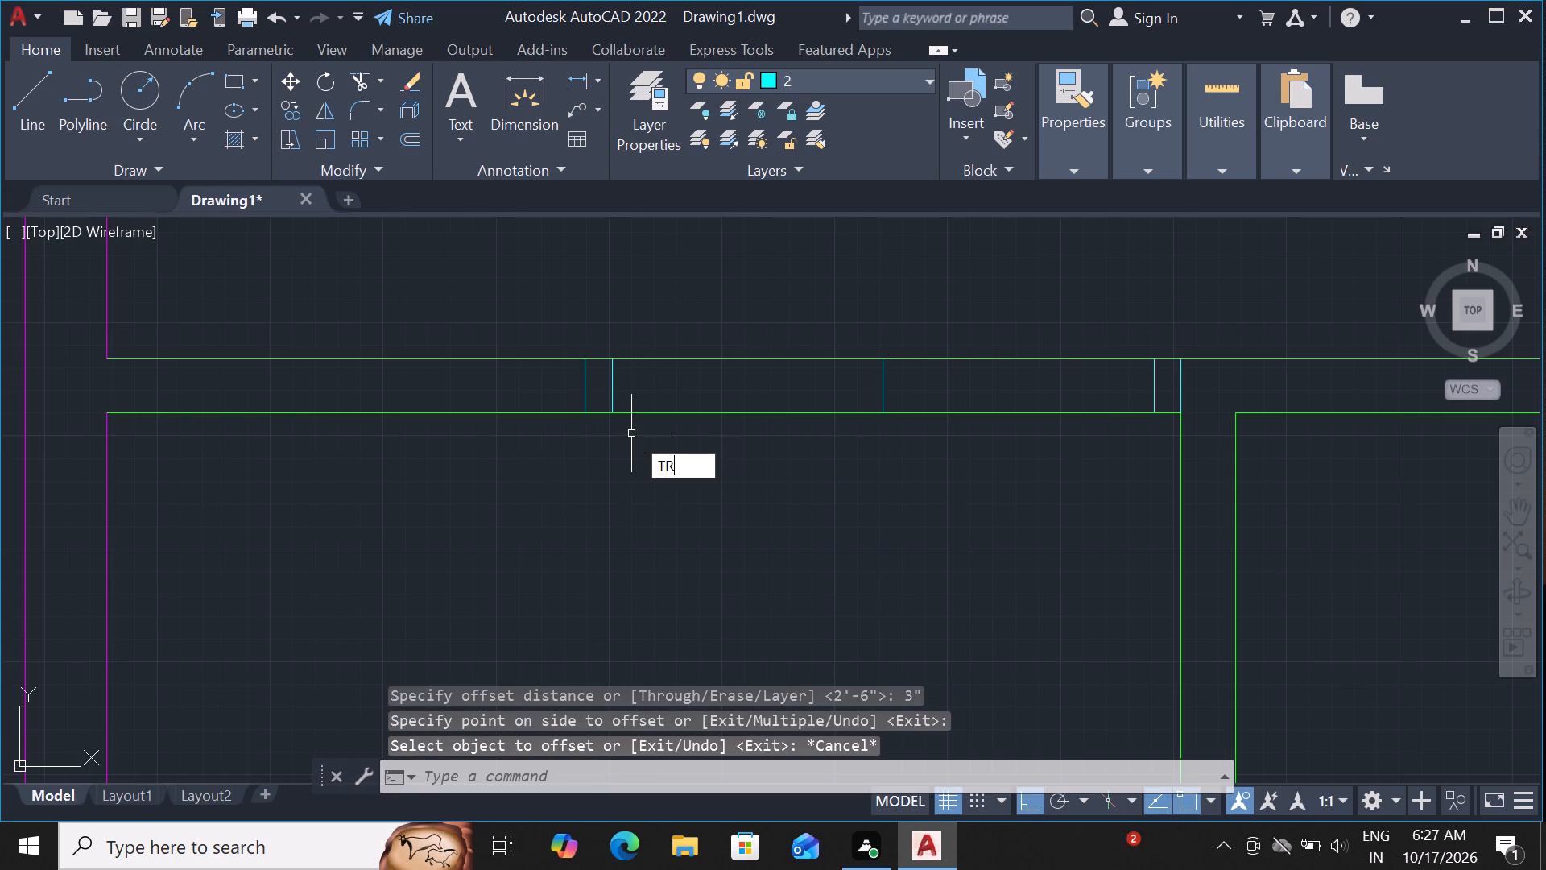
key("space")
key("space")
left_click(635, 433)
left_click(717, 343)
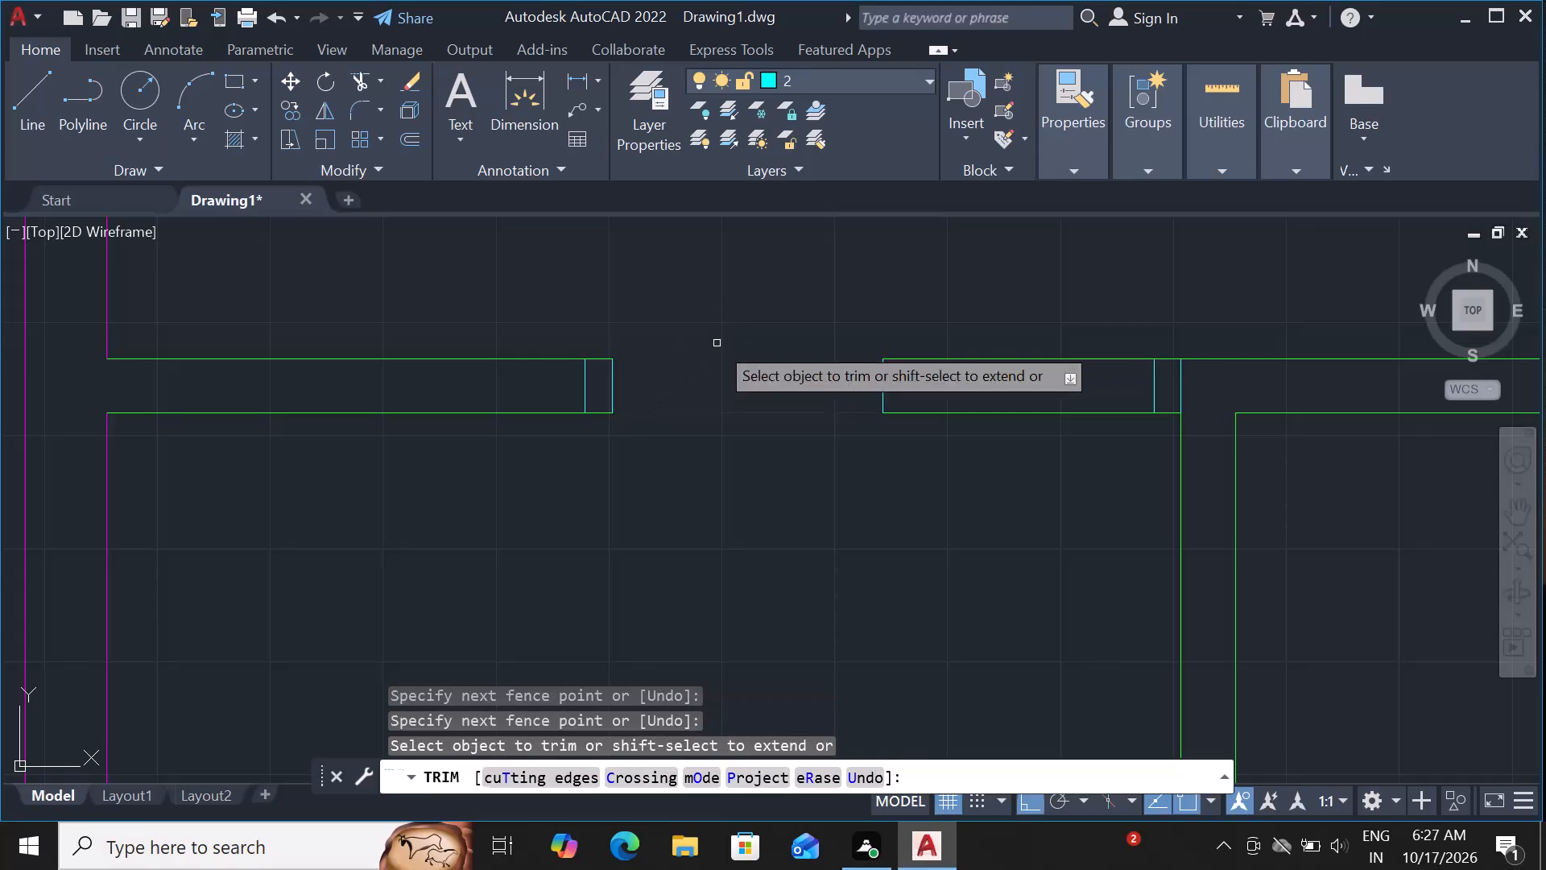
left_click(1010, 349)
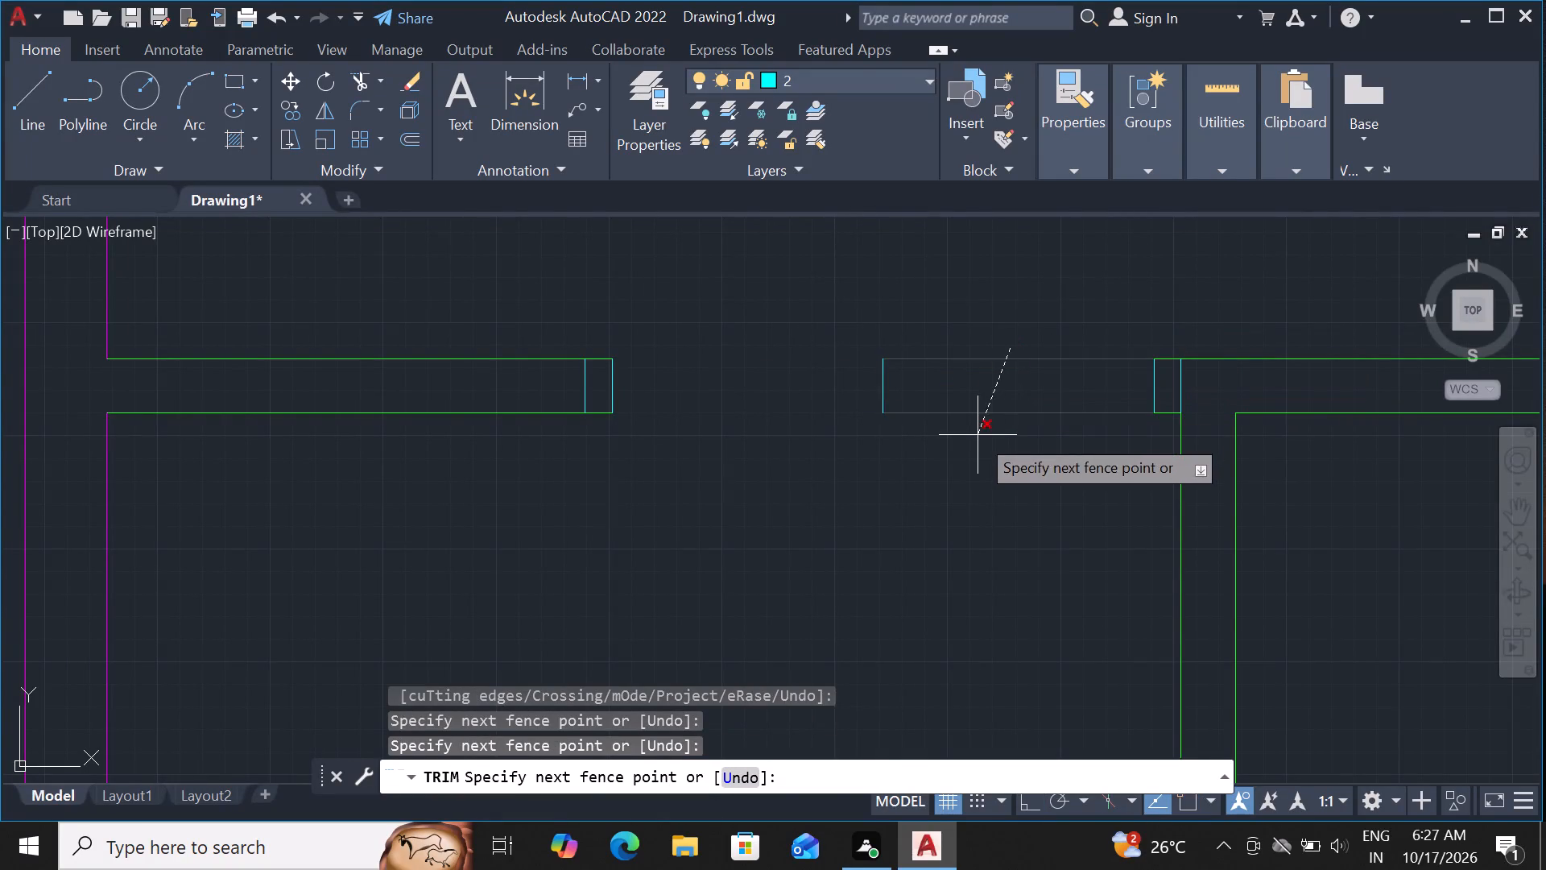
left_click(978, 435)
key("Escape")
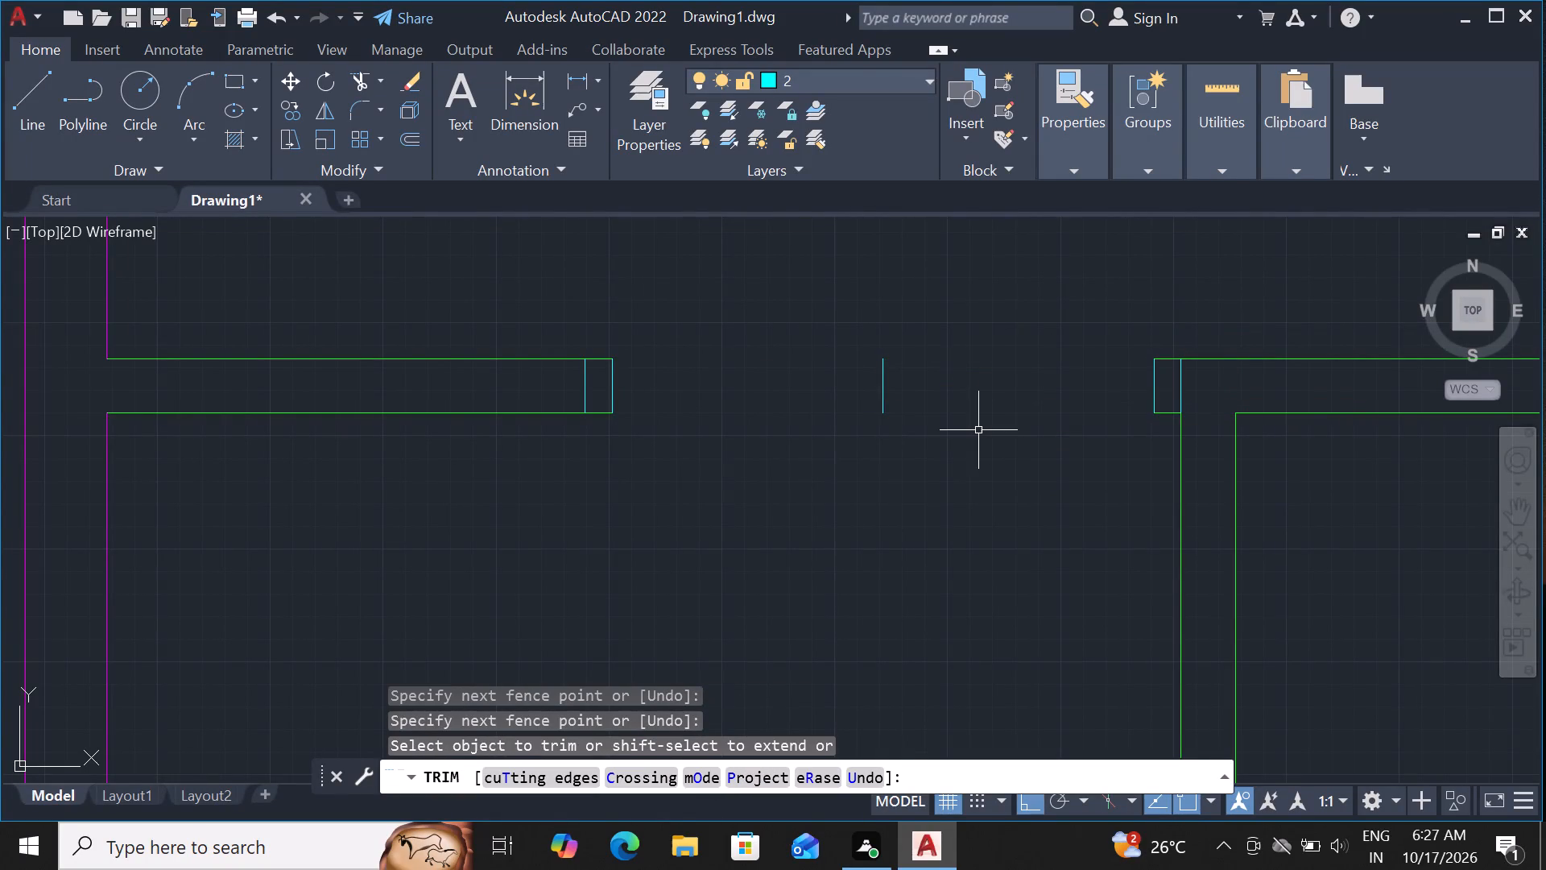
Draw a 3" by 3' rectangular door leaf upward from the upper corner of the opening's left jamb.
type("REC")
key("space")
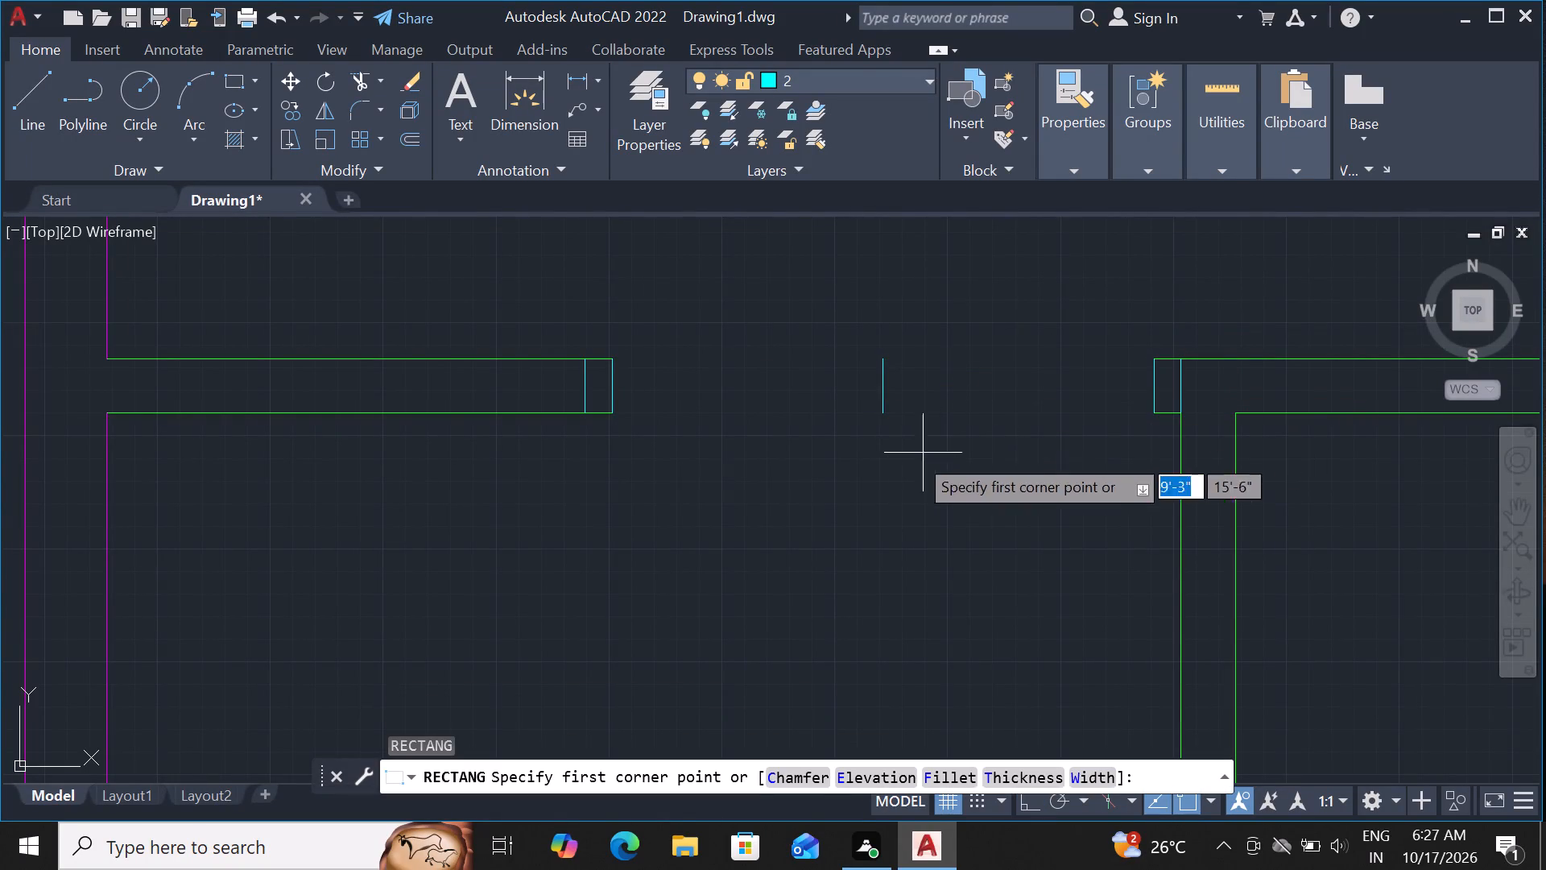
left_click(606, 357)
type("D")
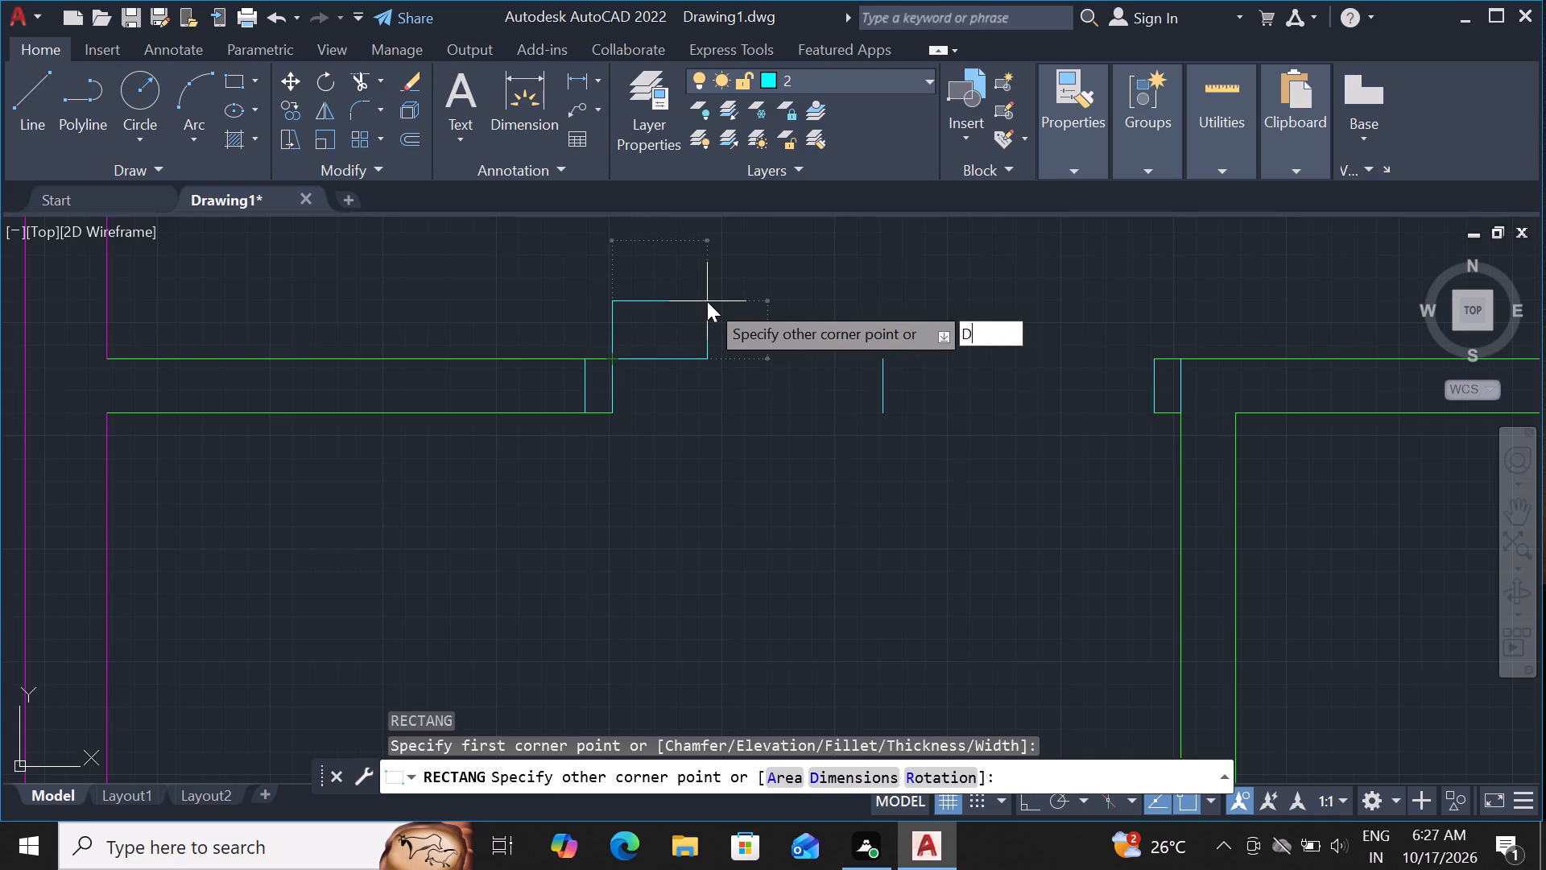
key("space")
key("3")
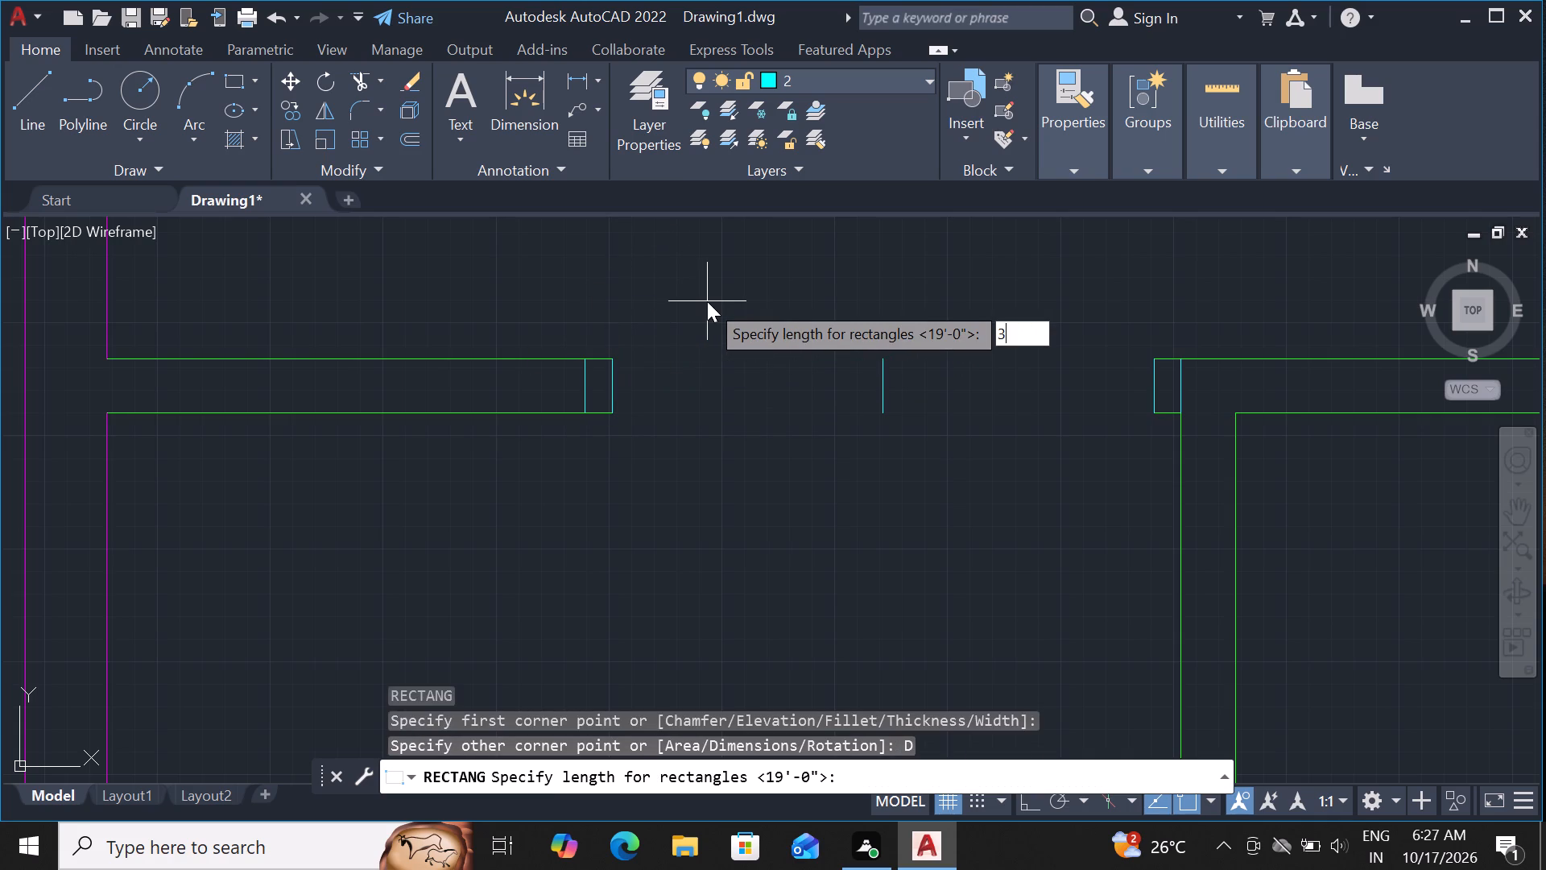
key("shift+quotedbl")
key("Return")
type("3'")
key("Return")
left_click(707, 301)
Draw a three-point arc from the leaf's top left corner through its top right corner to the upper end of the opening's centre line.
scroll(721, 425, "down", 4)
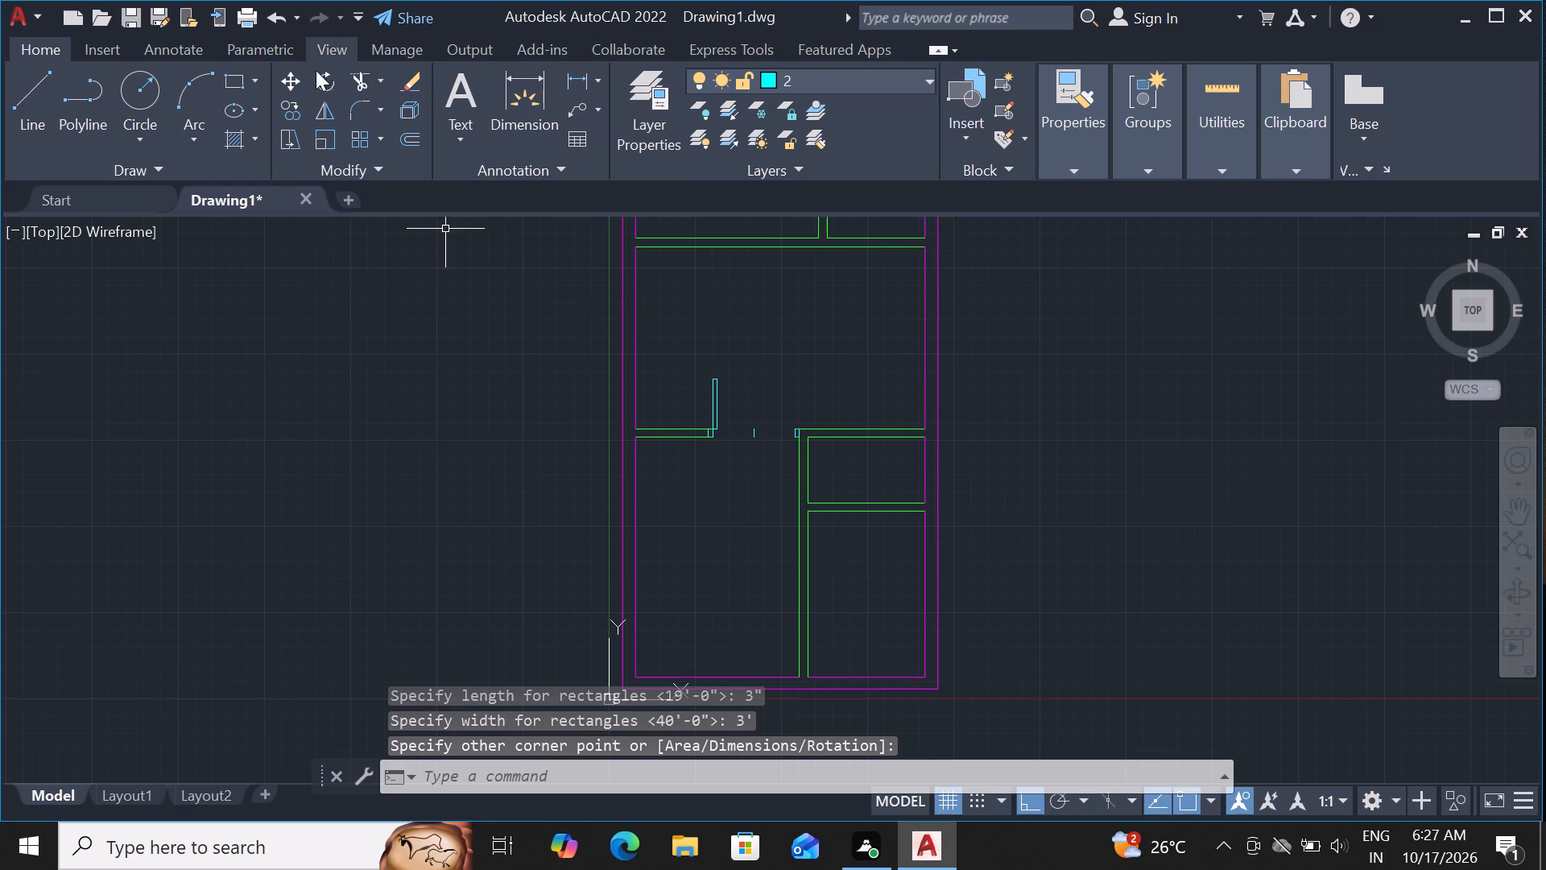
left_click(205, 130)
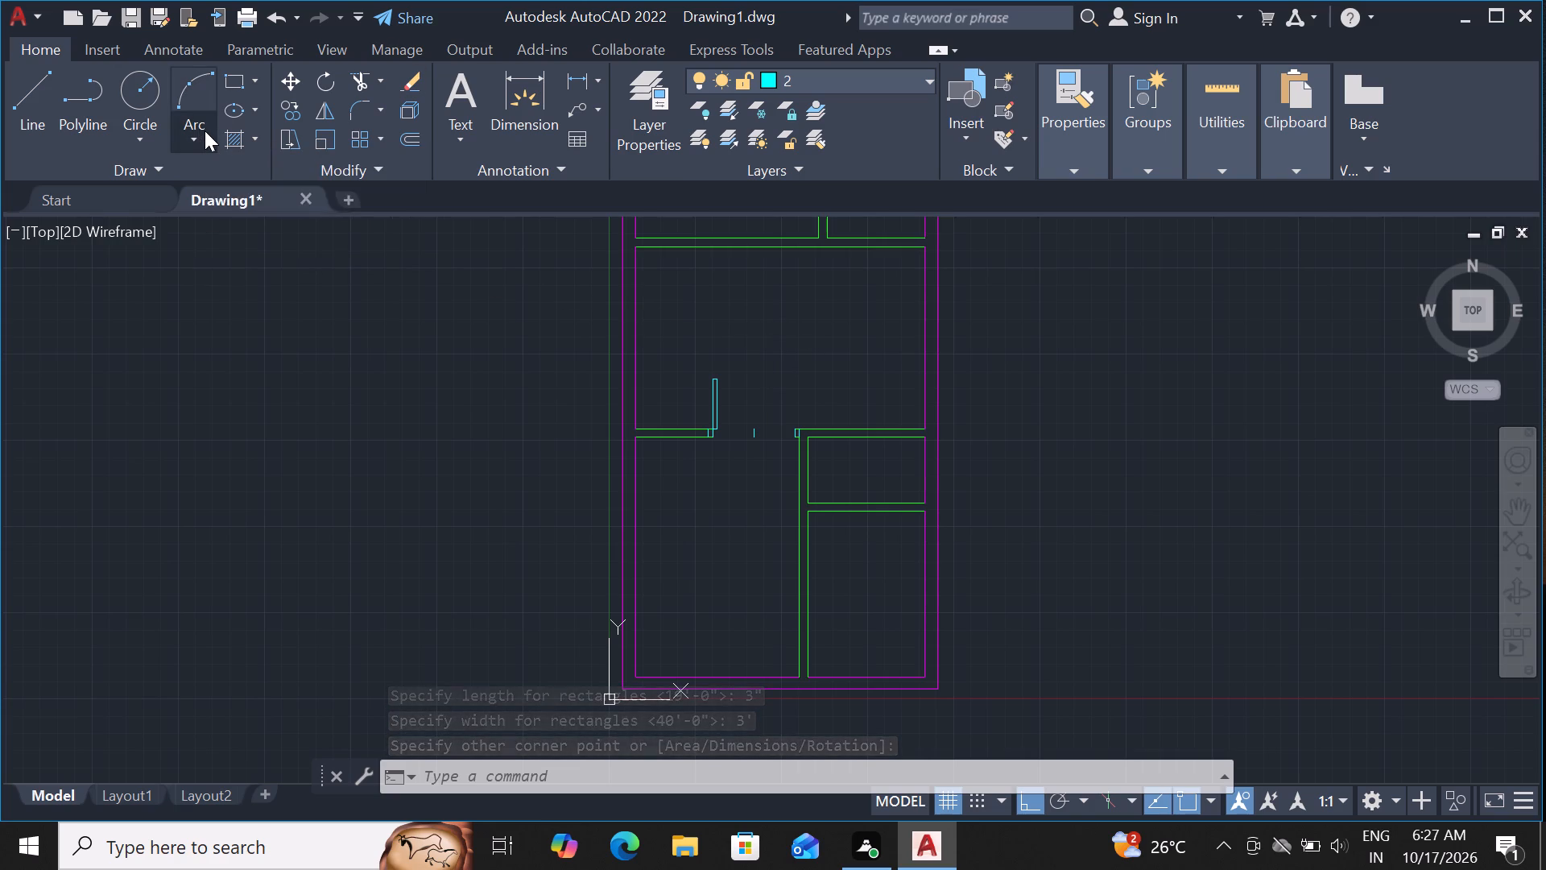
left_click(214, 175)
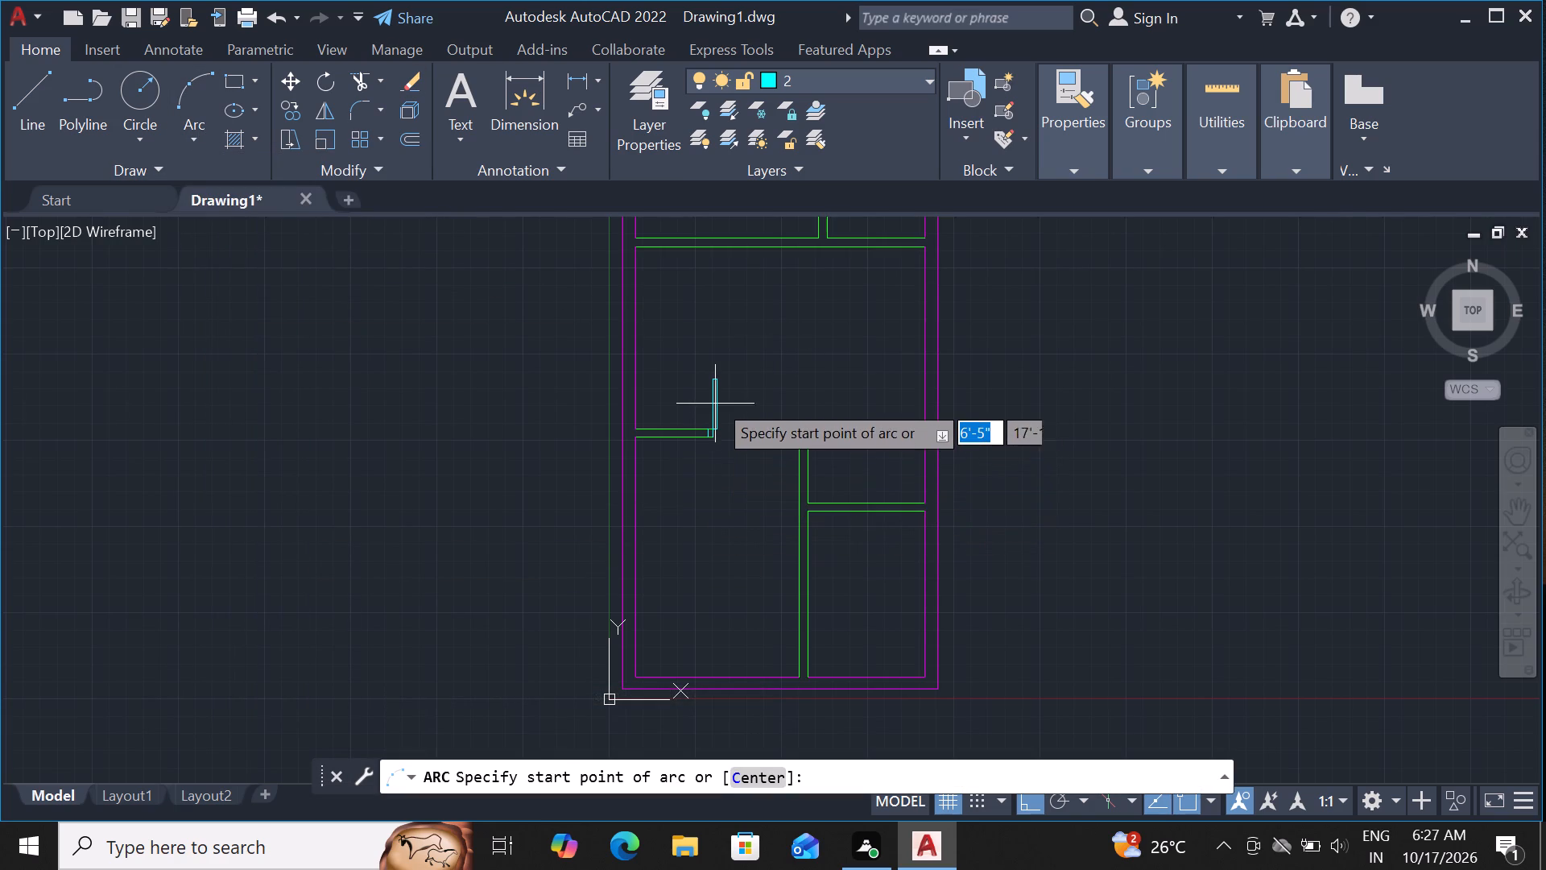
scroll(719, 379, "up", 5)
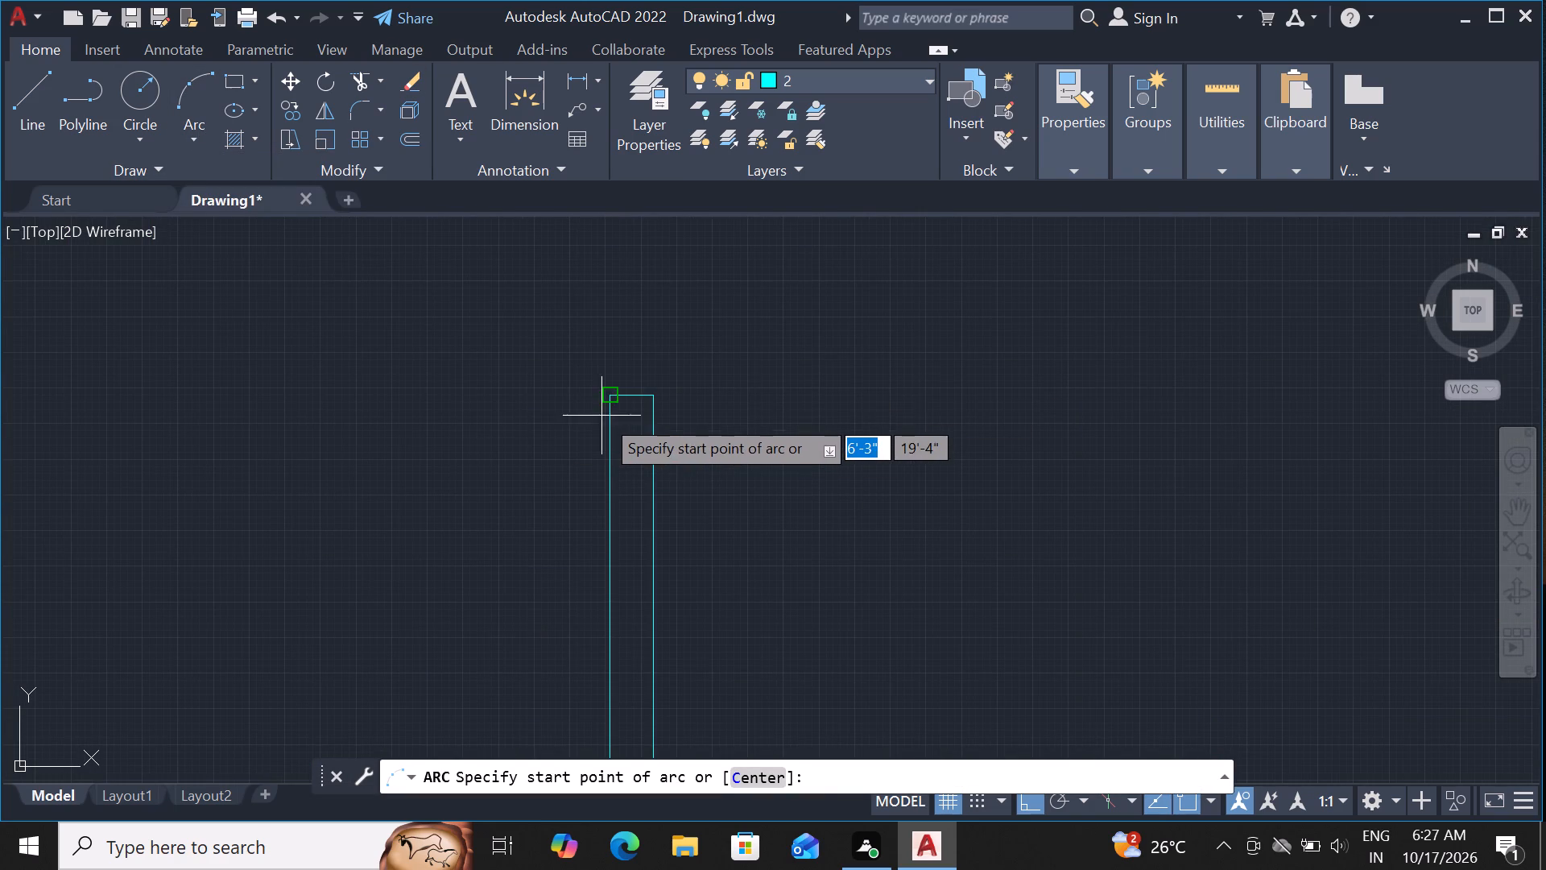
left_click(613, 393)
left_click(650, 396)
scroll(667, 362, "down", 2)
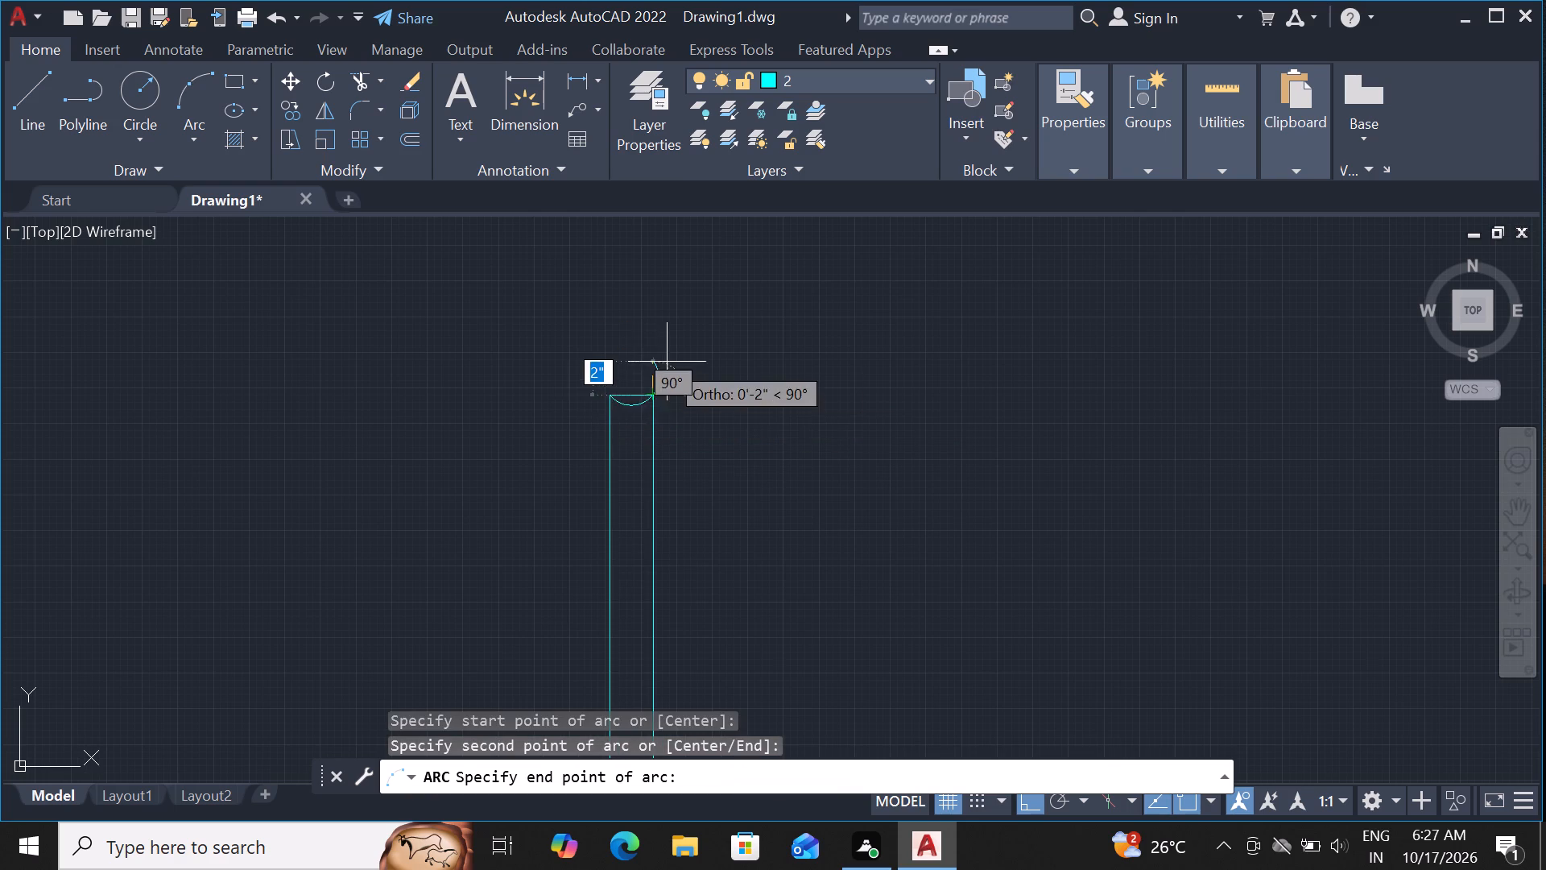
scroll(667, 362, "down", 1)
scroll(826, 450, "down", 1)
scroll(845, 467, "up", 2)
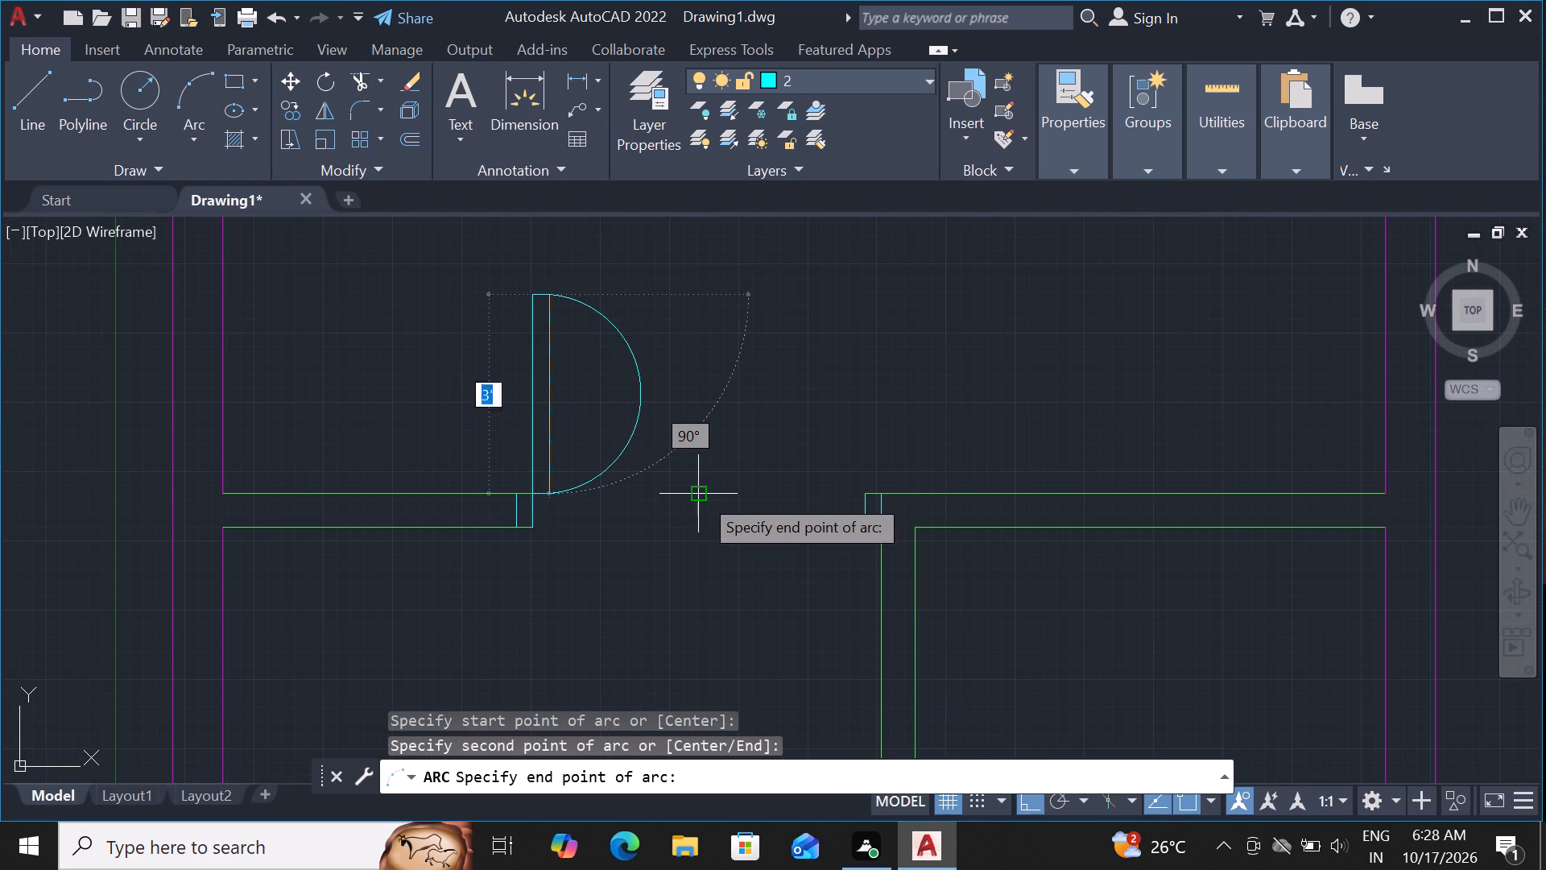
left_click(700, 495)
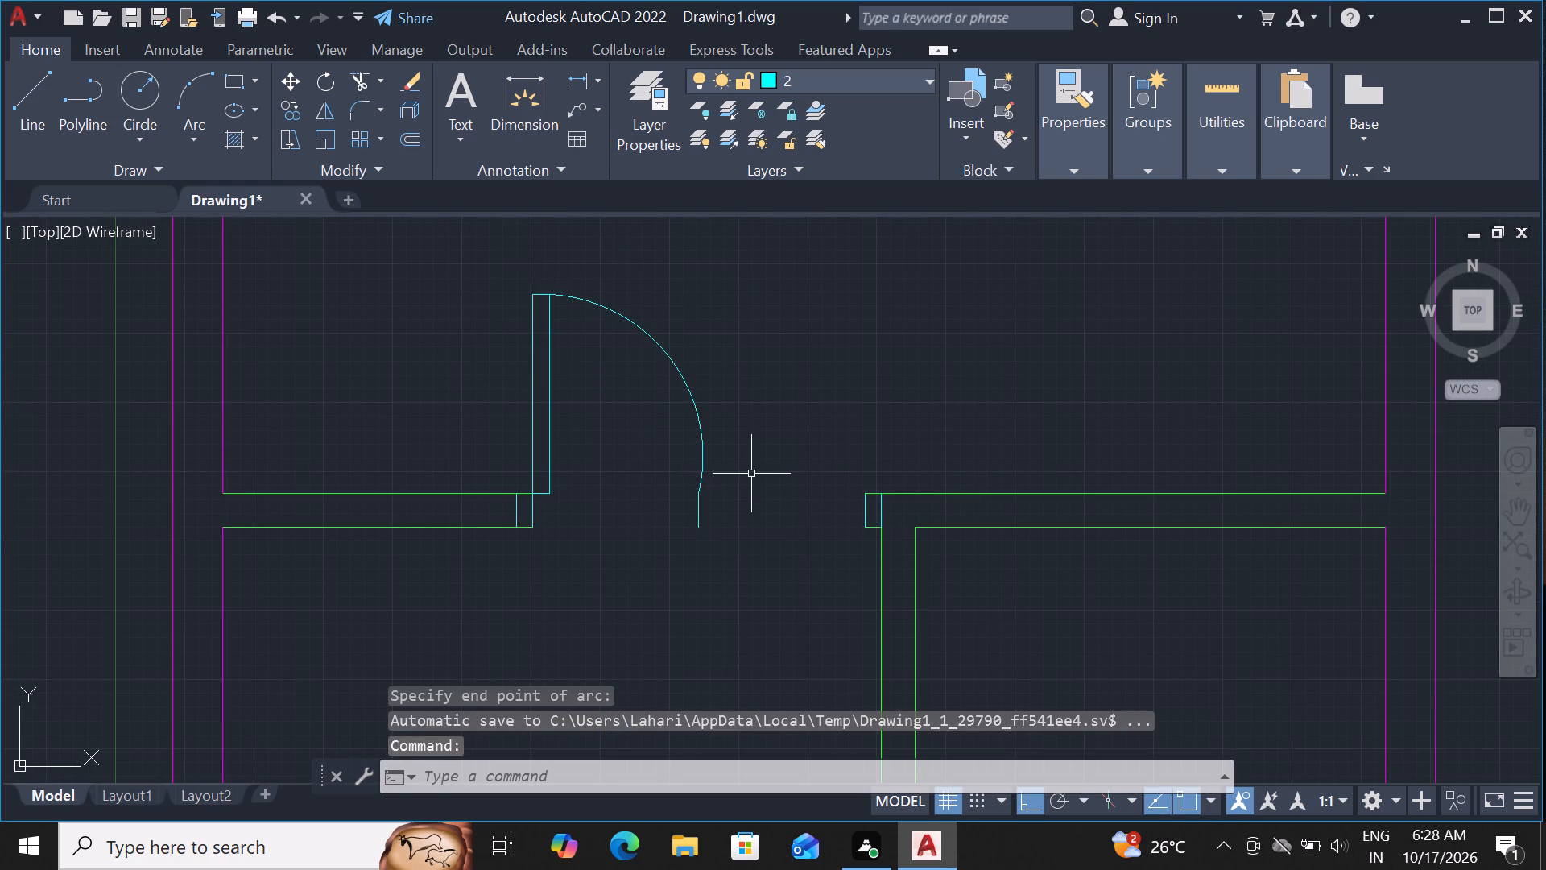
key("Escape")
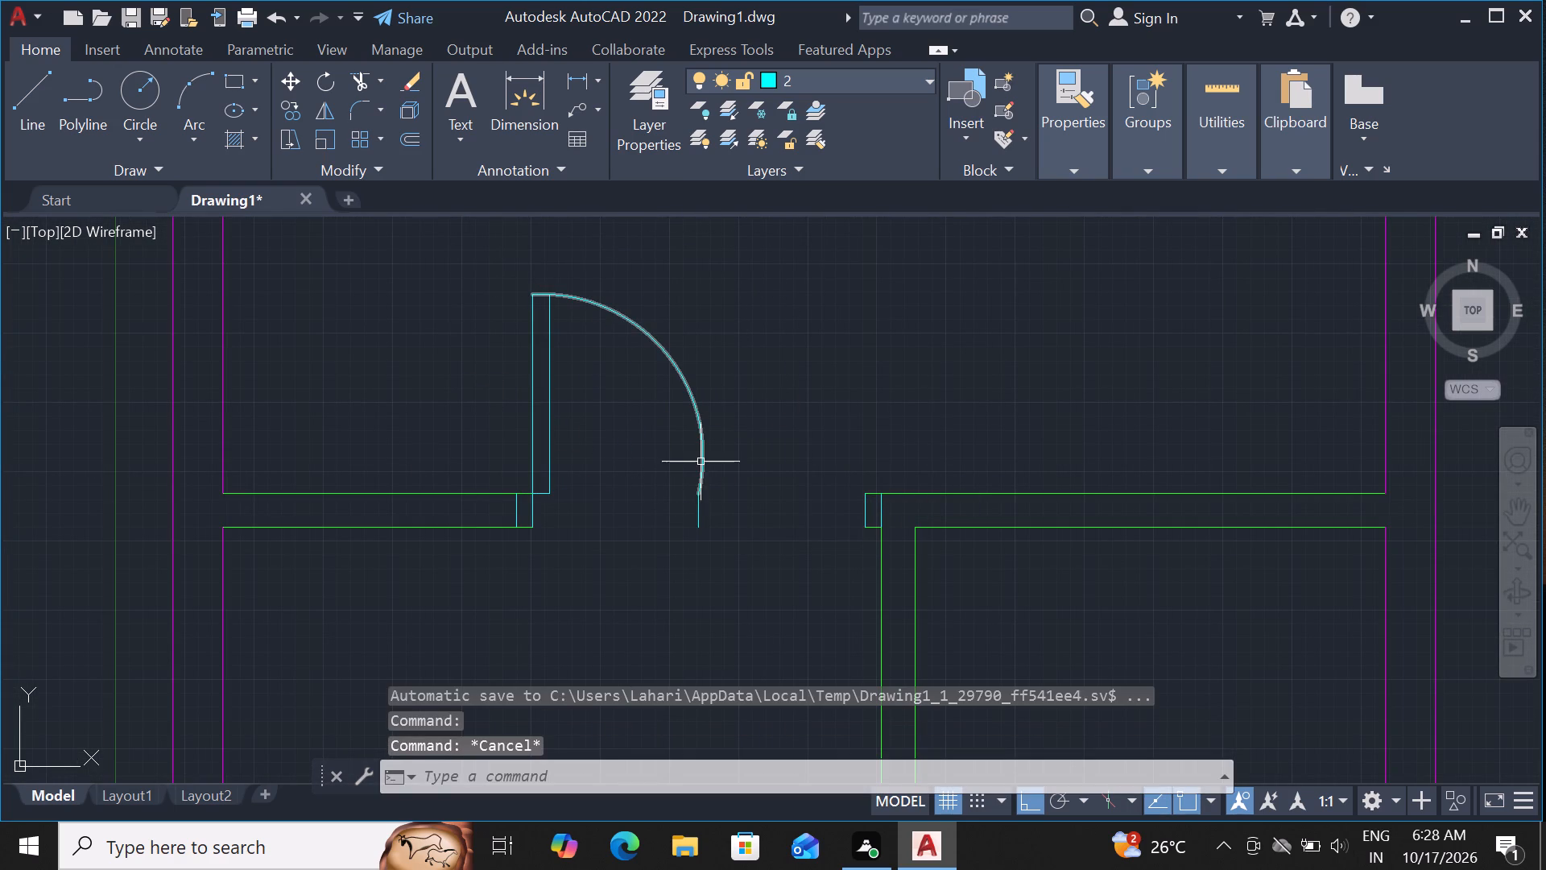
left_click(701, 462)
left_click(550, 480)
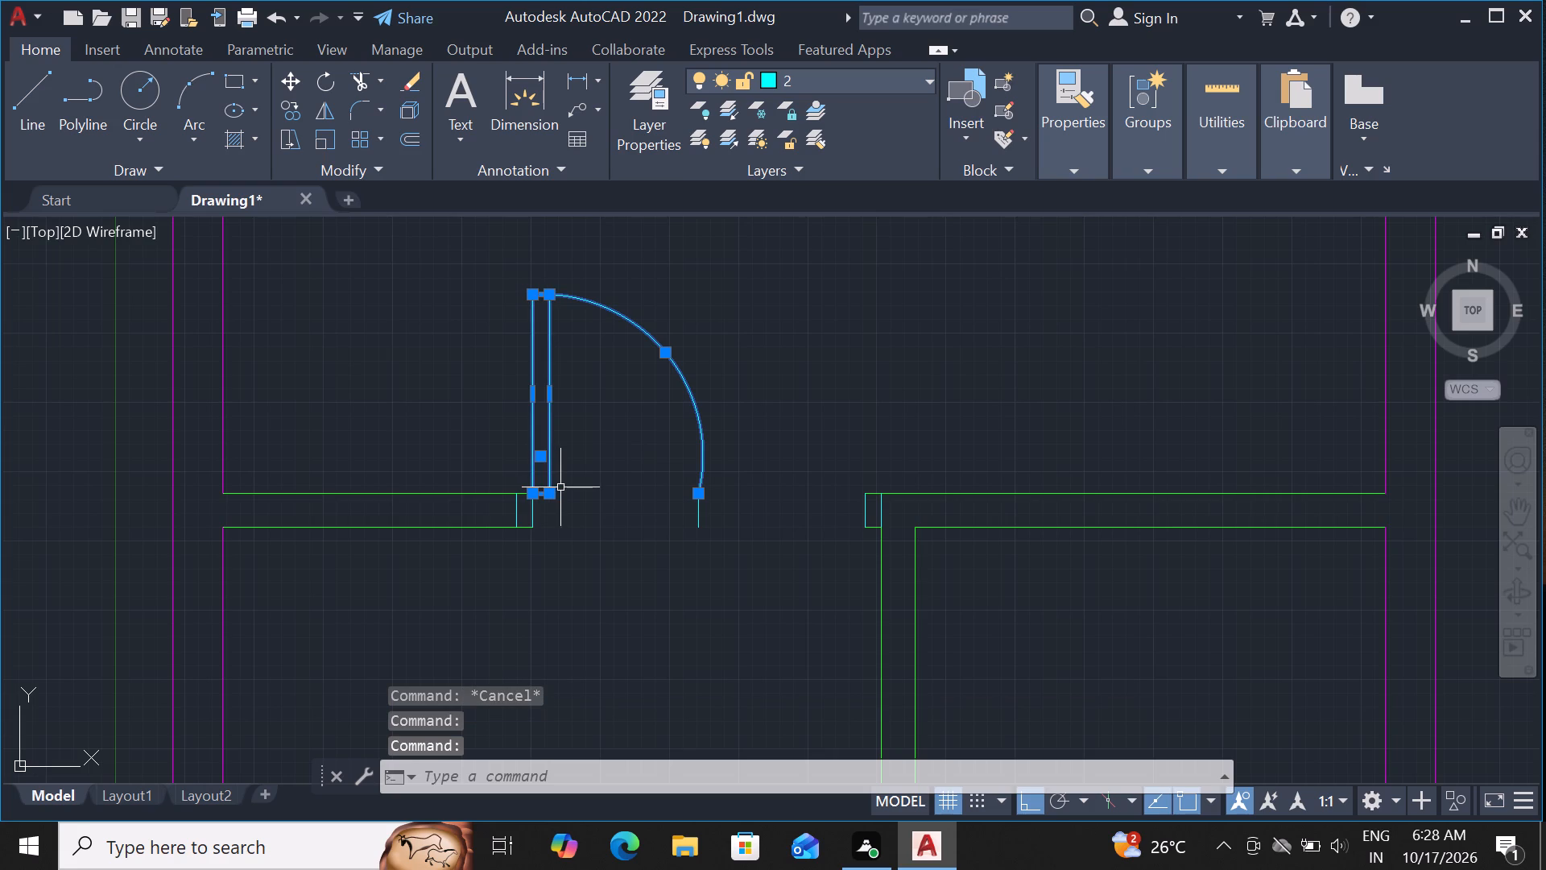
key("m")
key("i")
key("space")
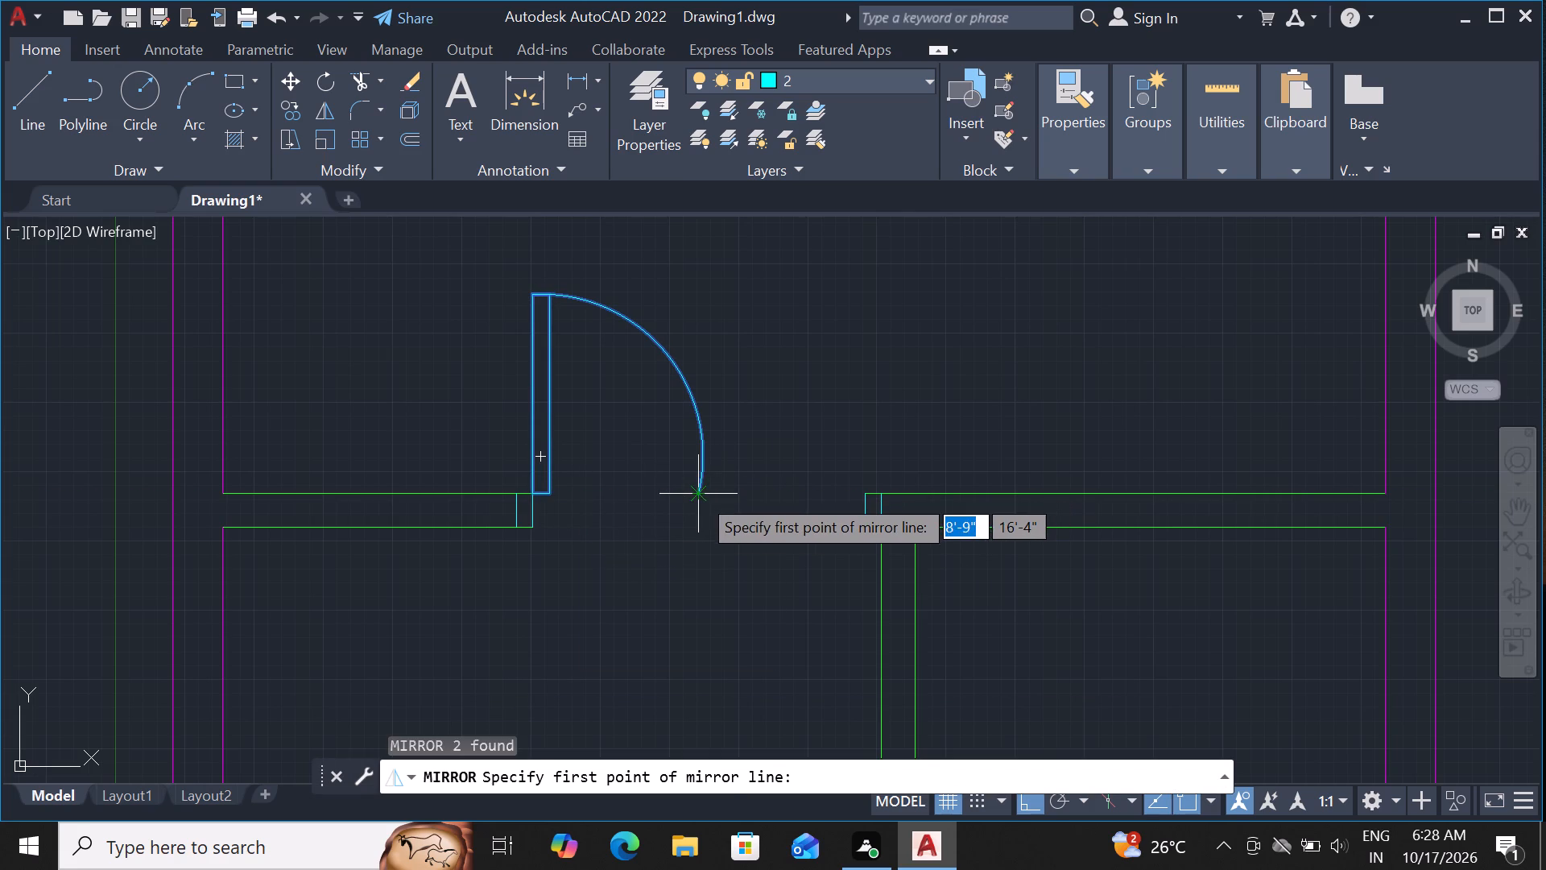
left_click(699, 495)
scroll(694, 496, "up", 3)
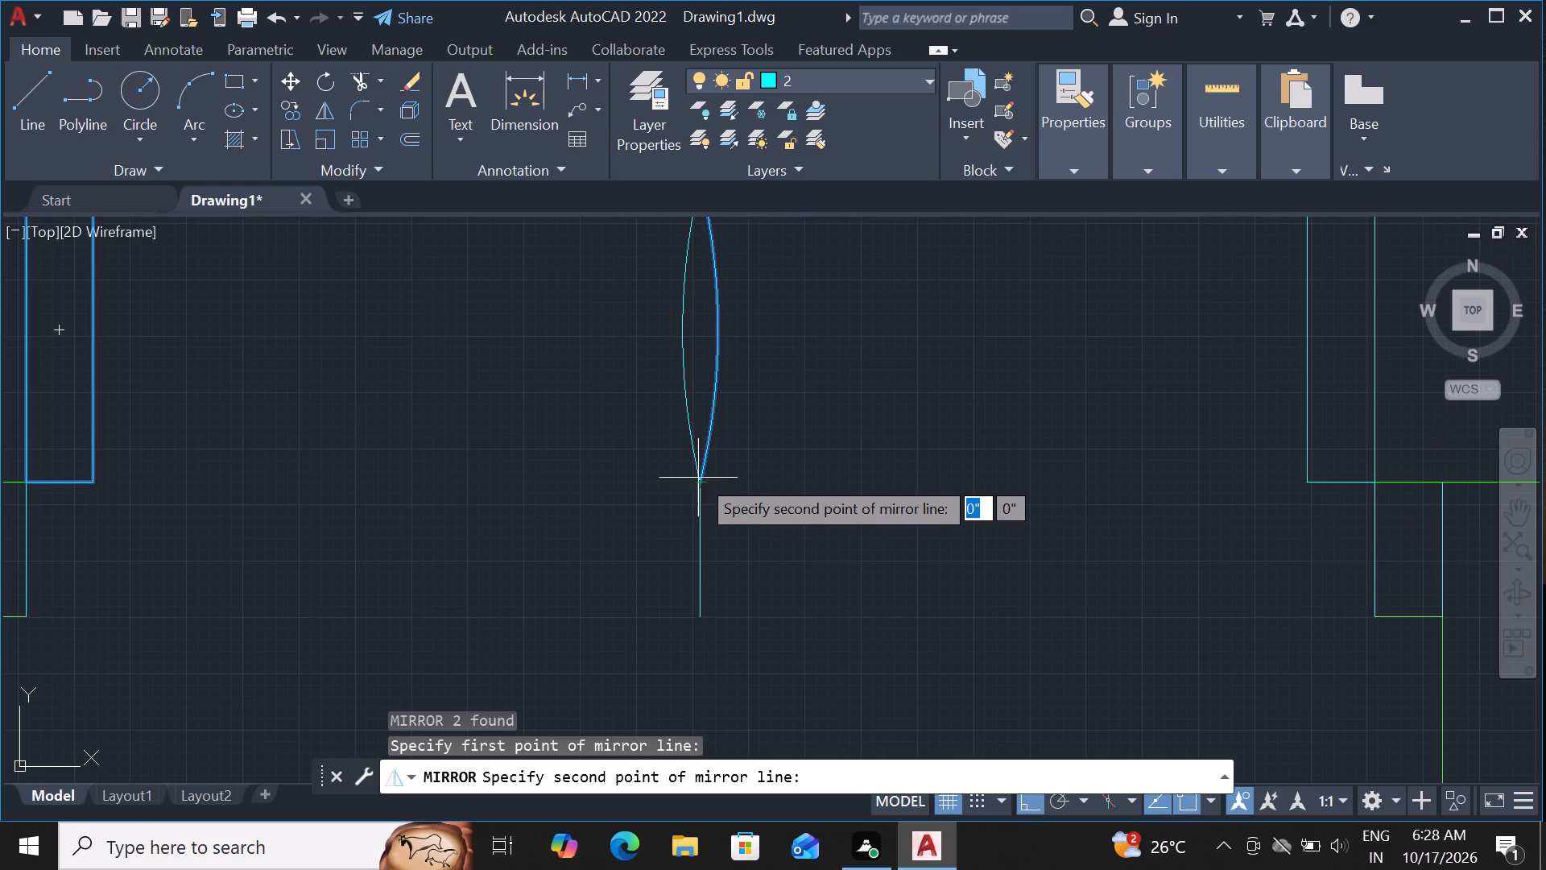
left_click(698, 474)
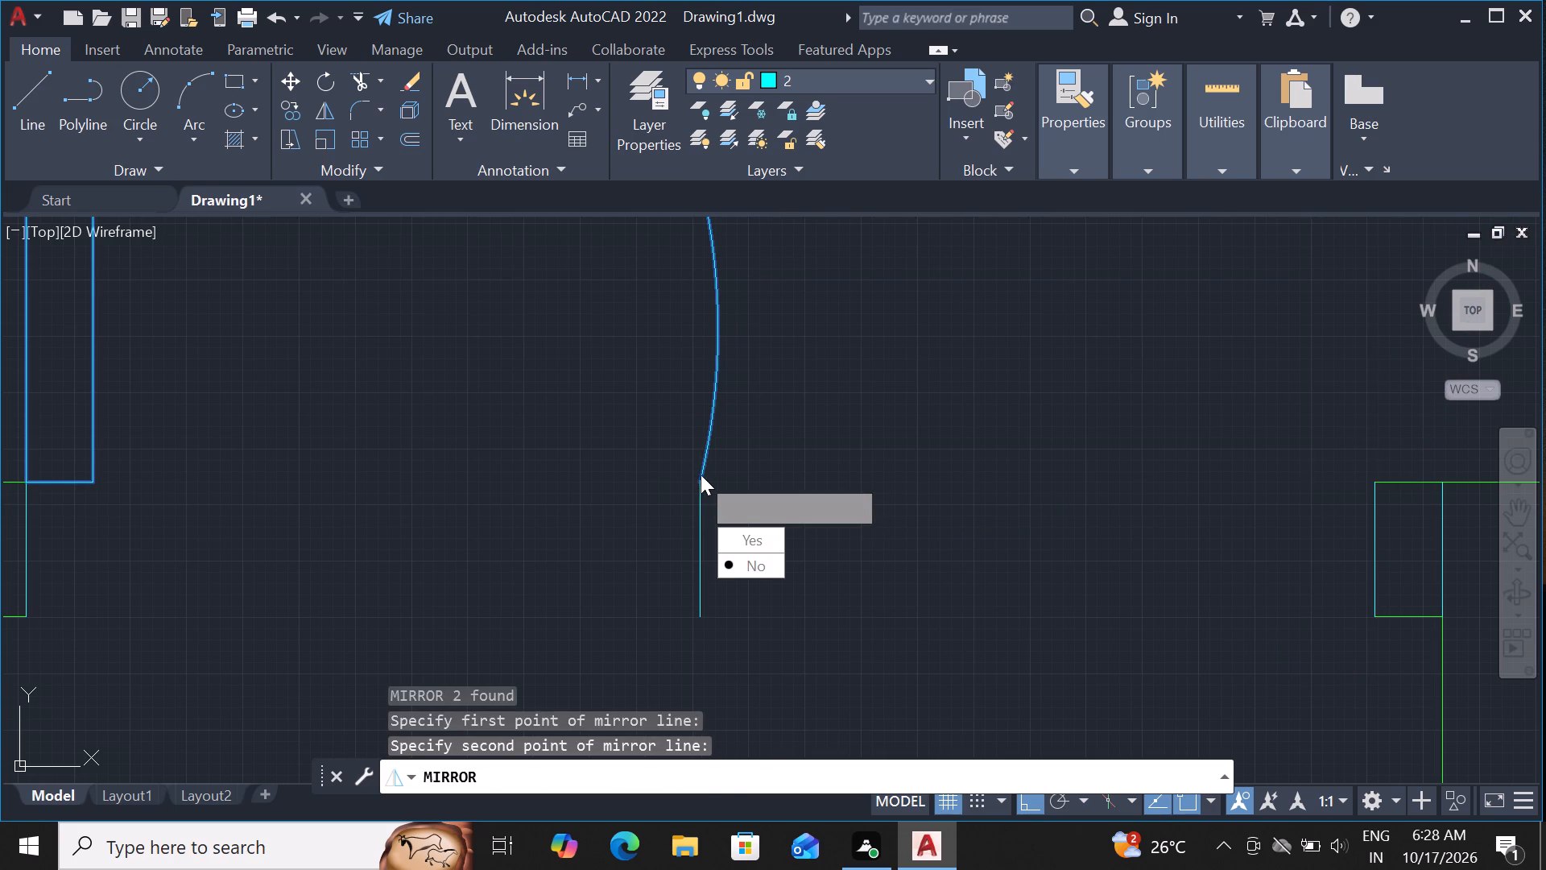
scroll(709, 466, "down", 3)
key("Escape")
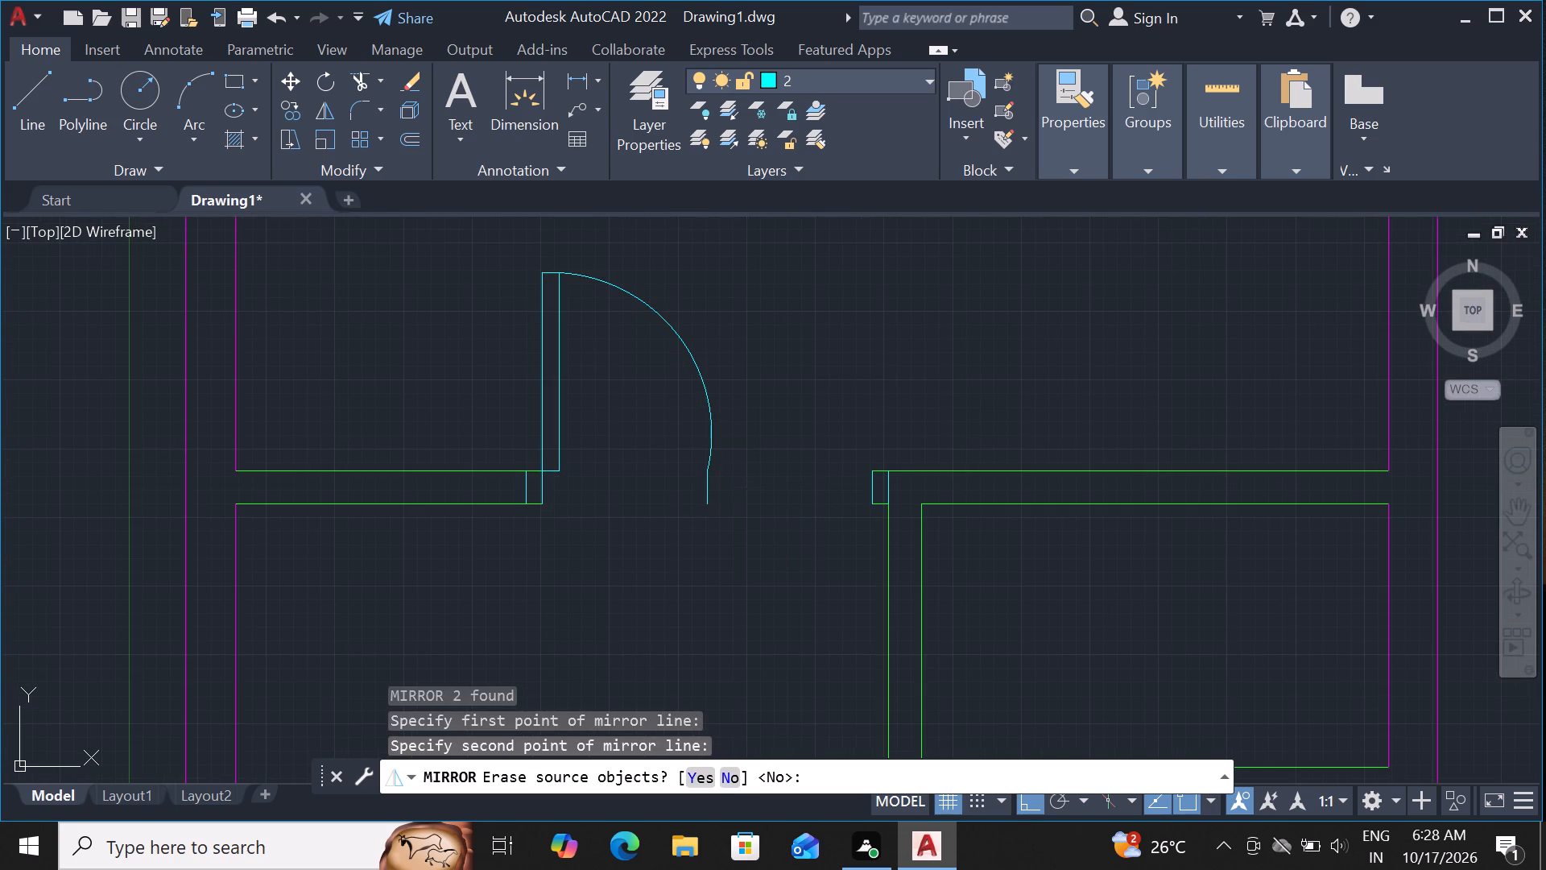
Mirror the door leaf and swing arc about the opening's vertical centre line, keeping the originals.
left_click(712, 421)
left_click(557, 448)
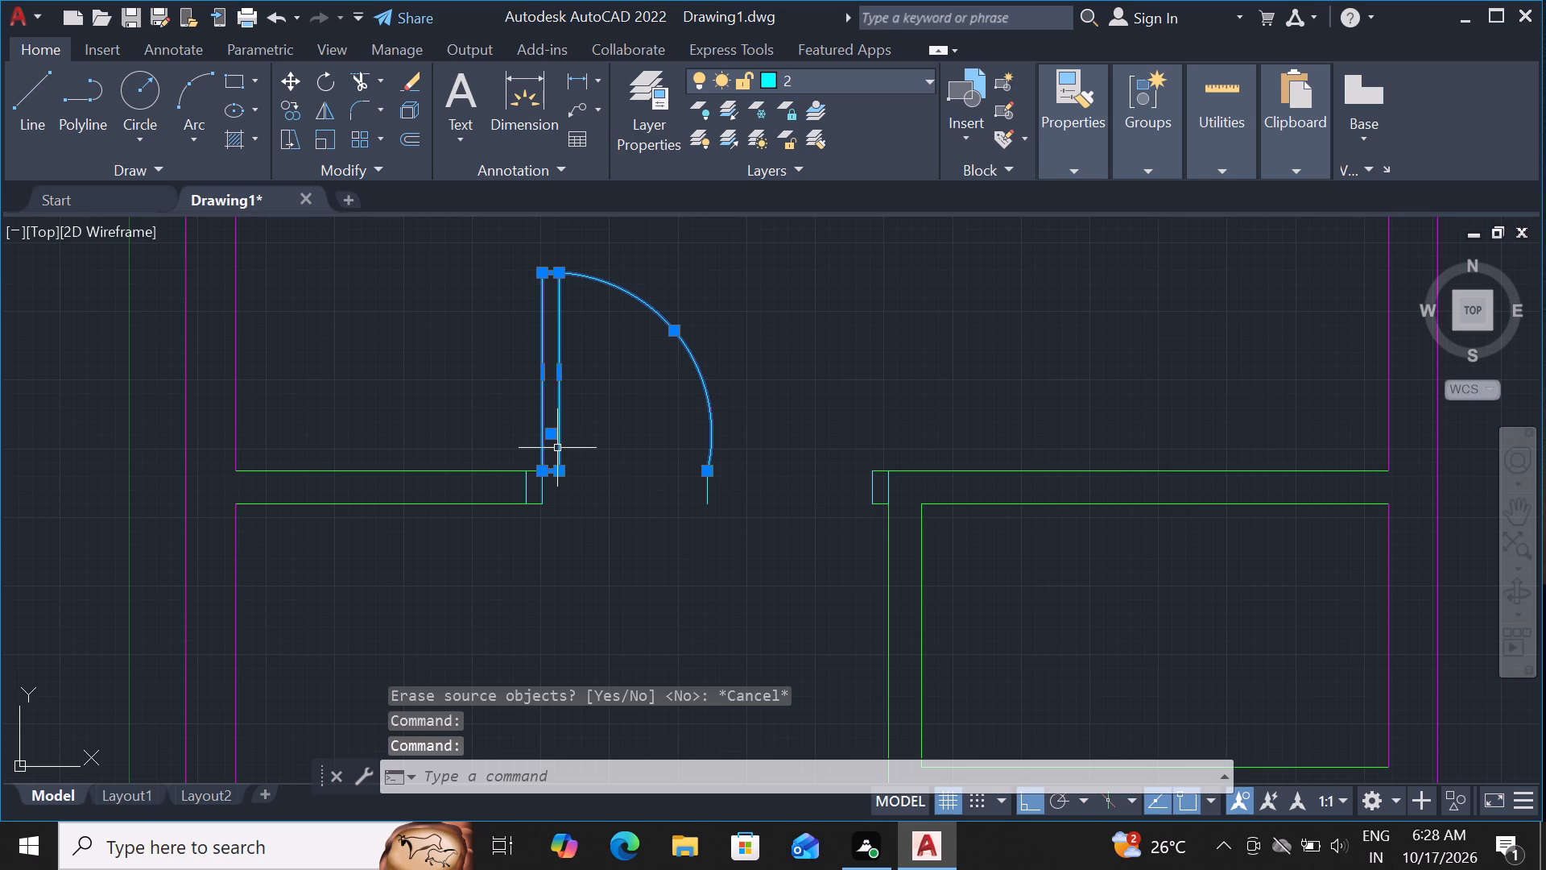
type("MI")
key("space")
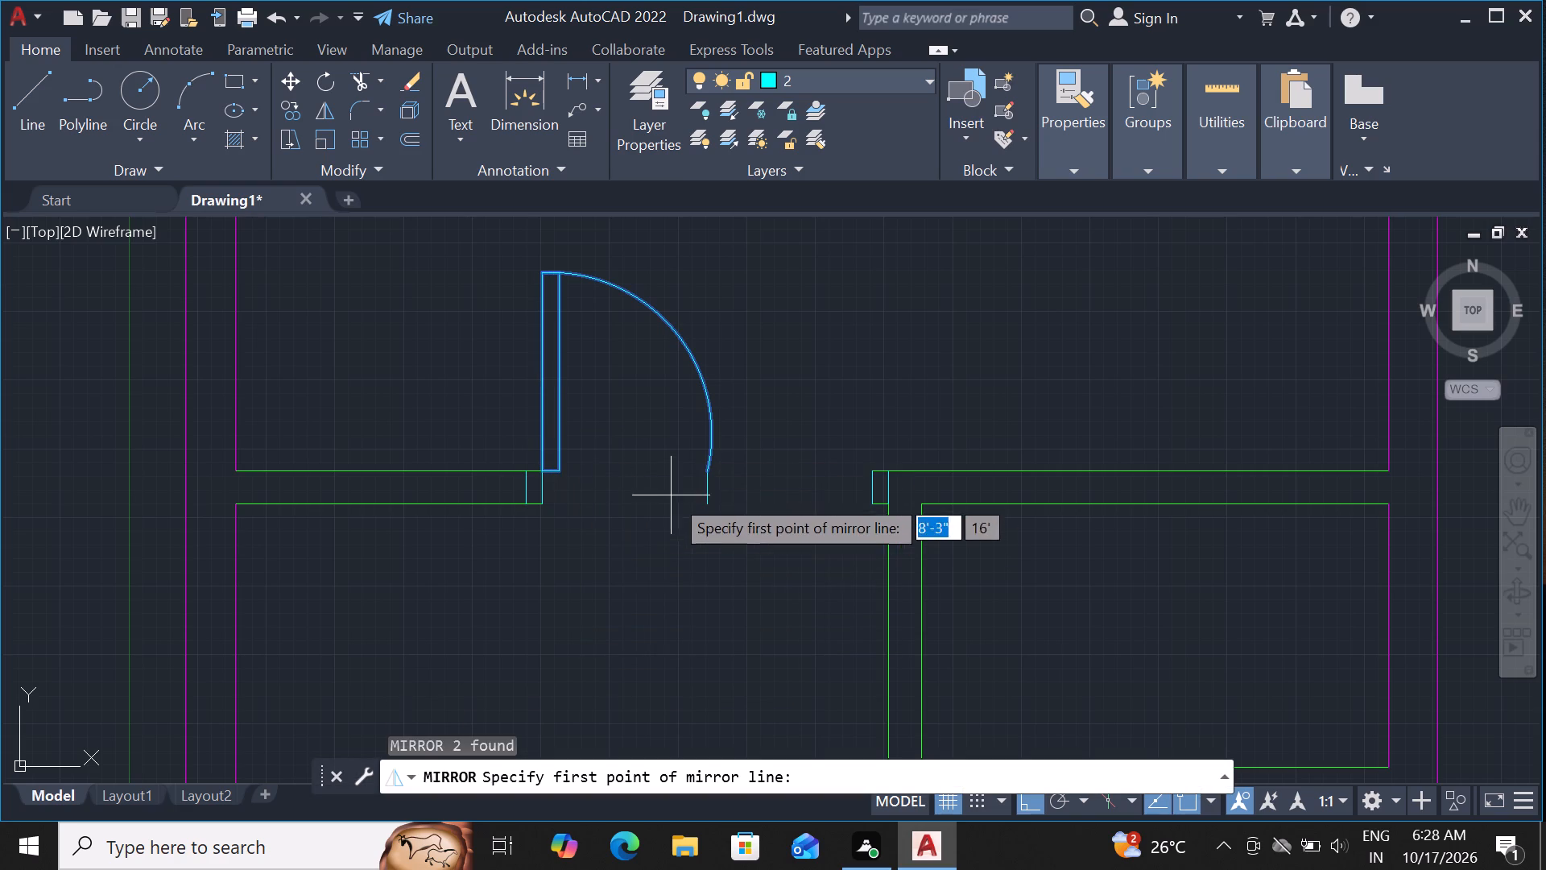
left_click(705, 470)
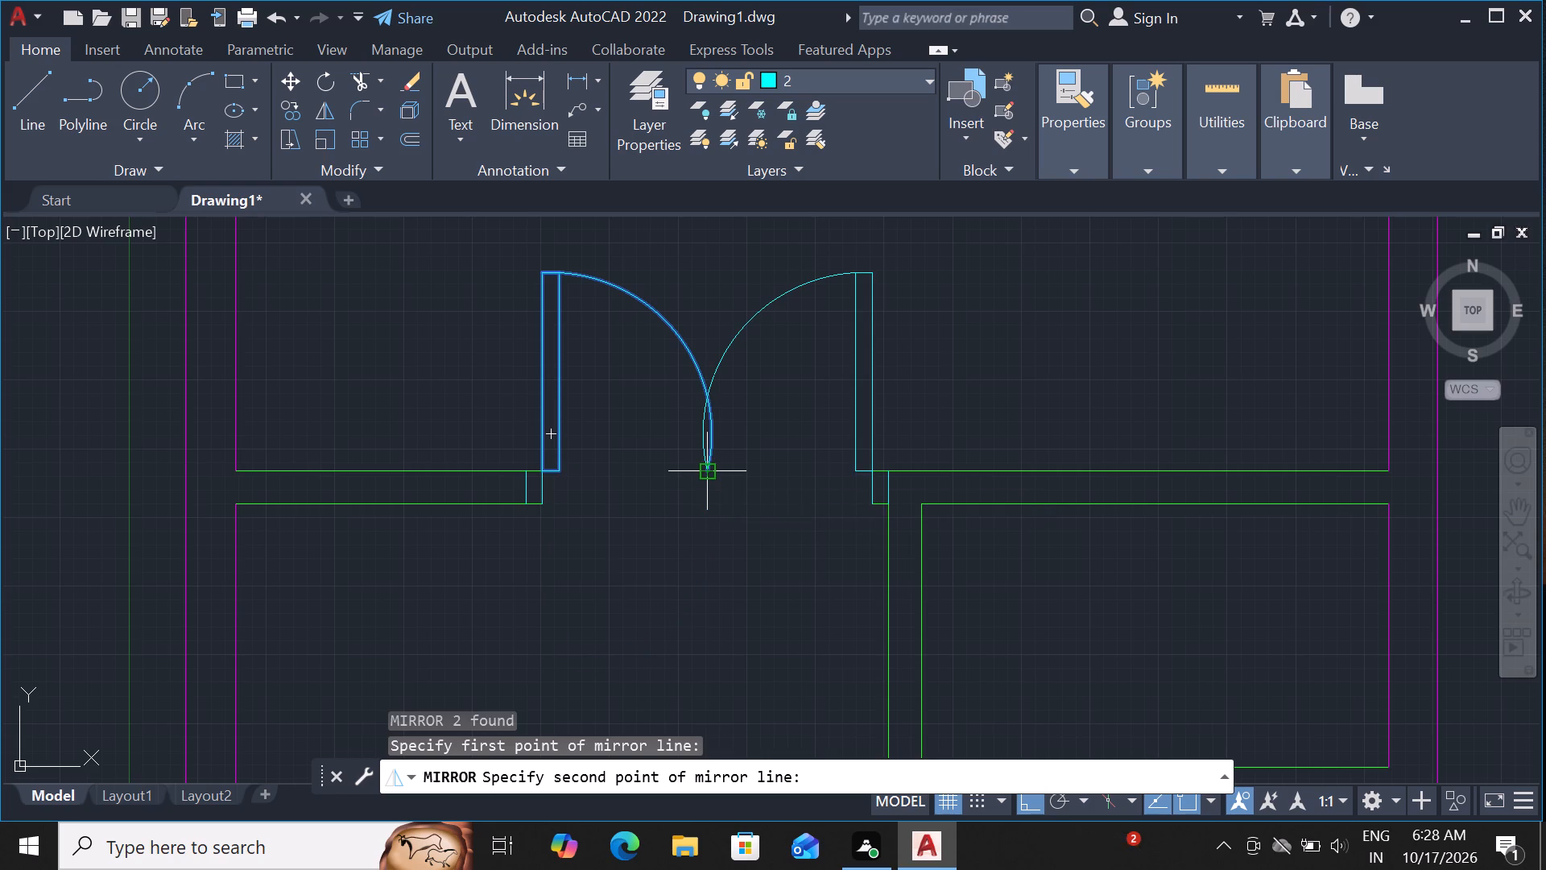
left_click(707, 472)
left_click_drag(775, 562, 707, 472)
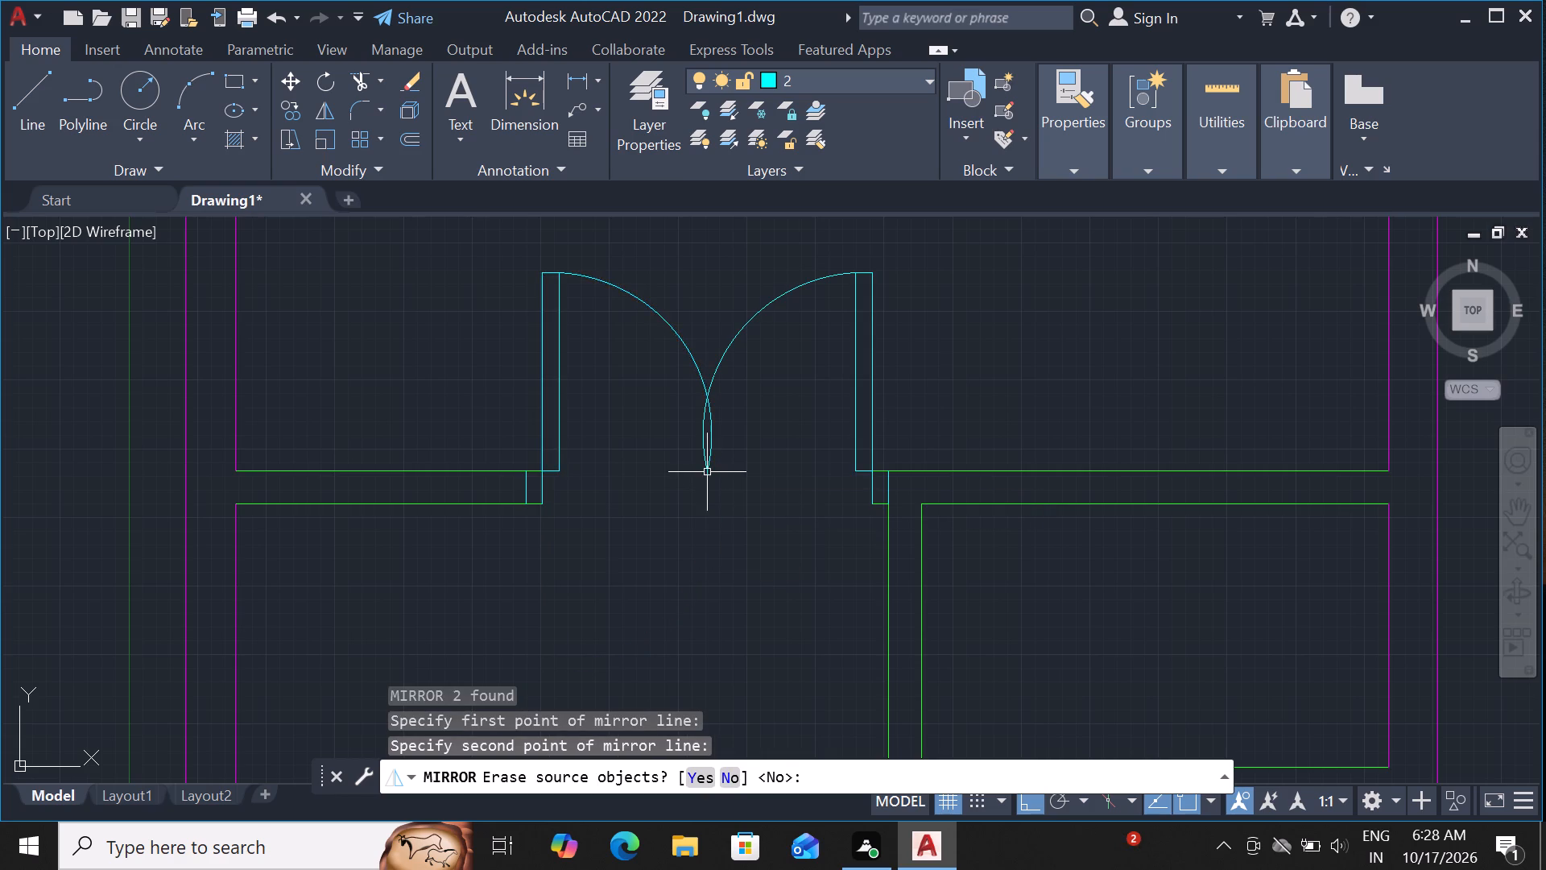
Delete the short centre line below the meeting point of the two door swings.
scroll(707, 472, "down", 3)
scroll(704, 468, "up", 5)
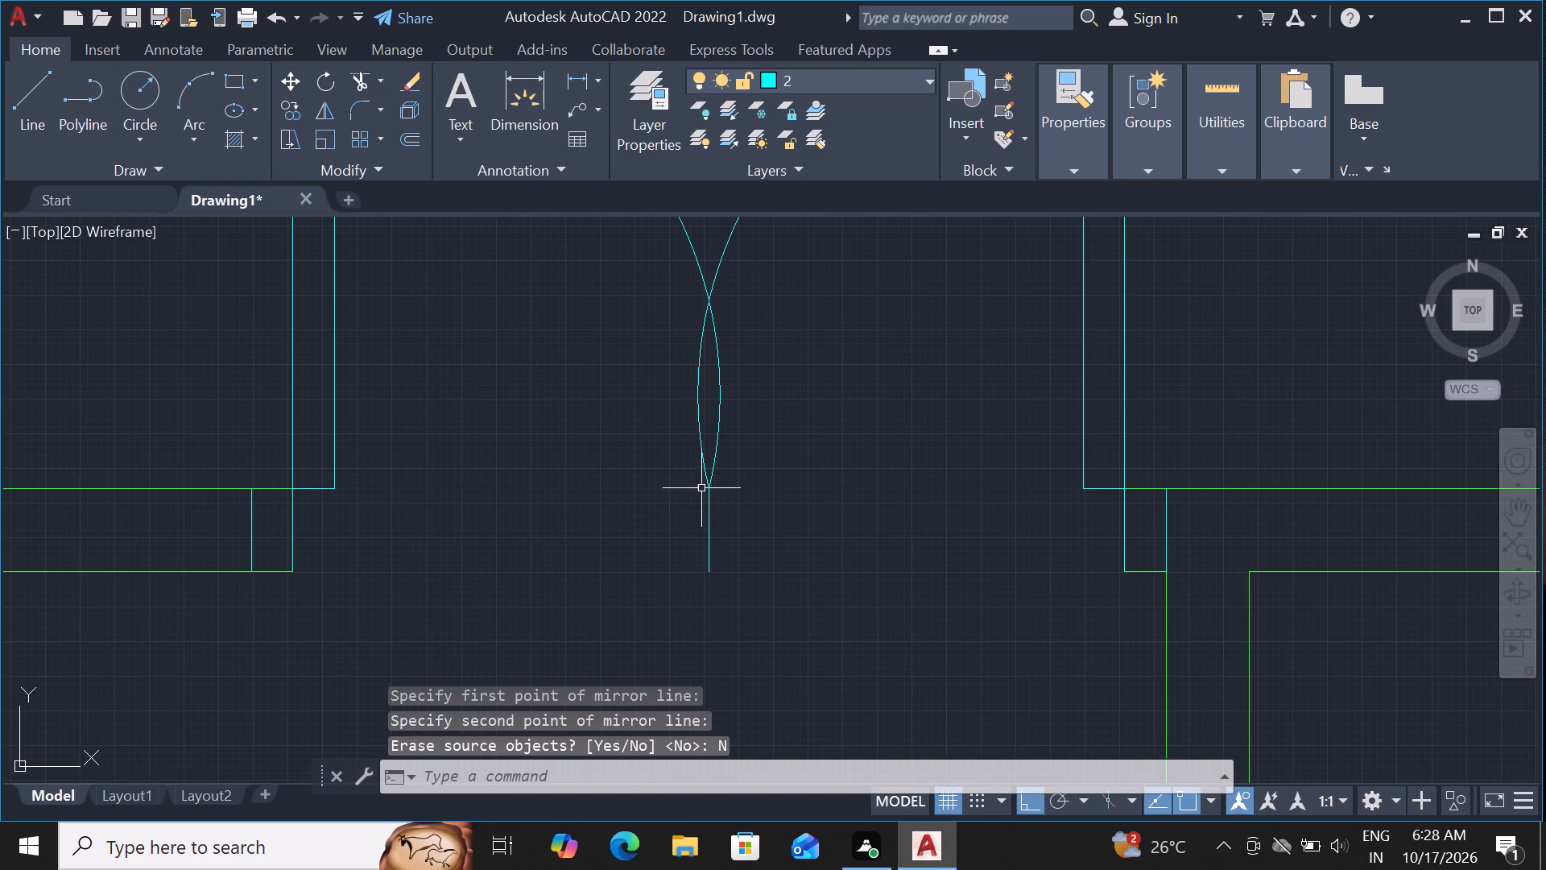
left_click(709, 517)
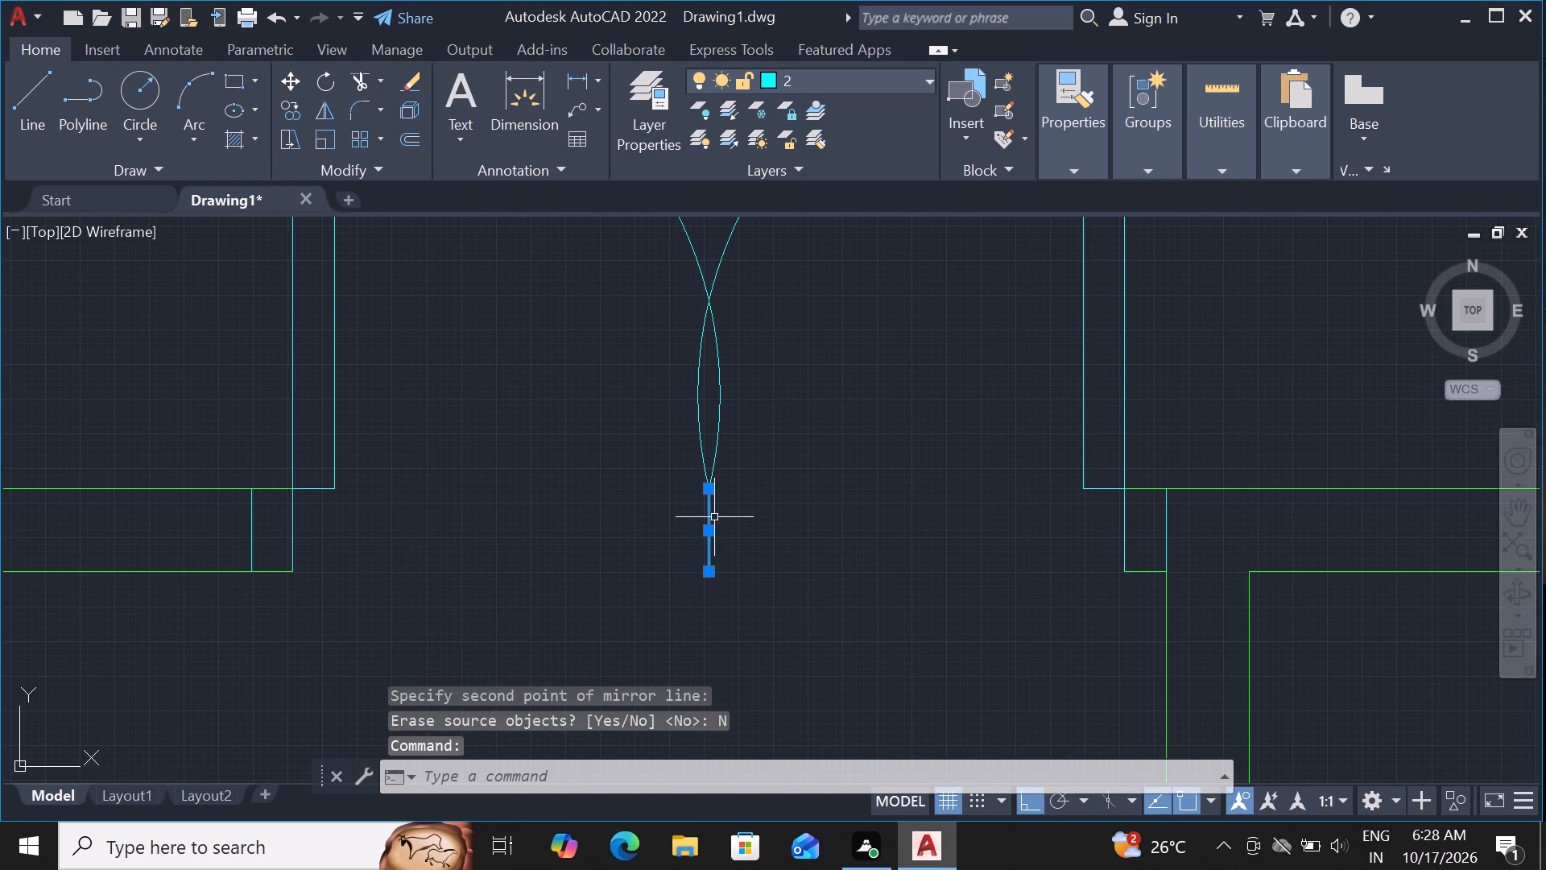
key("Delete")
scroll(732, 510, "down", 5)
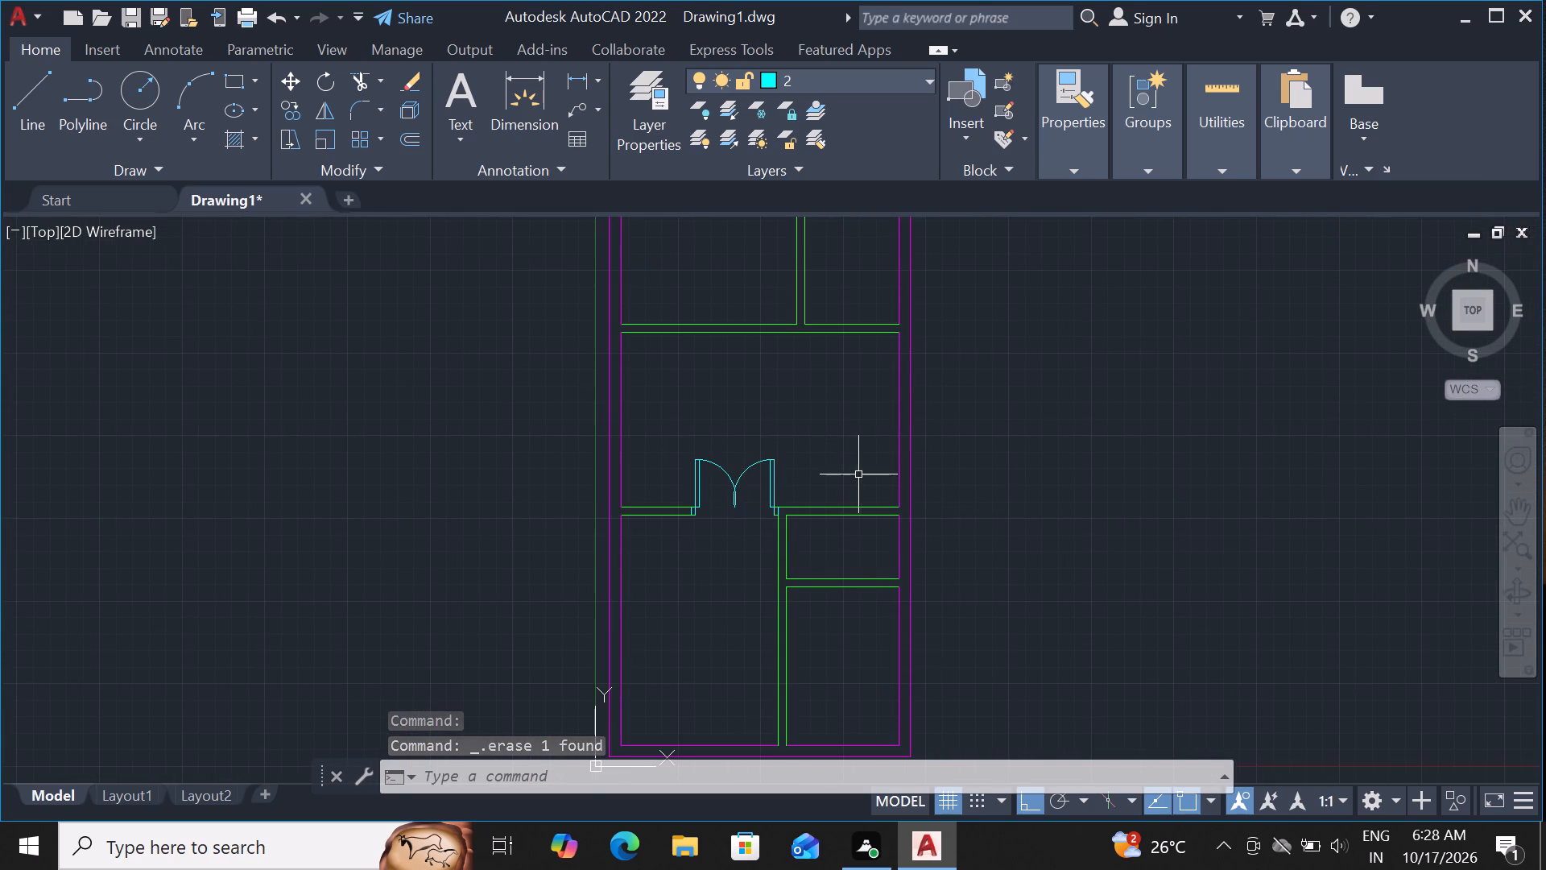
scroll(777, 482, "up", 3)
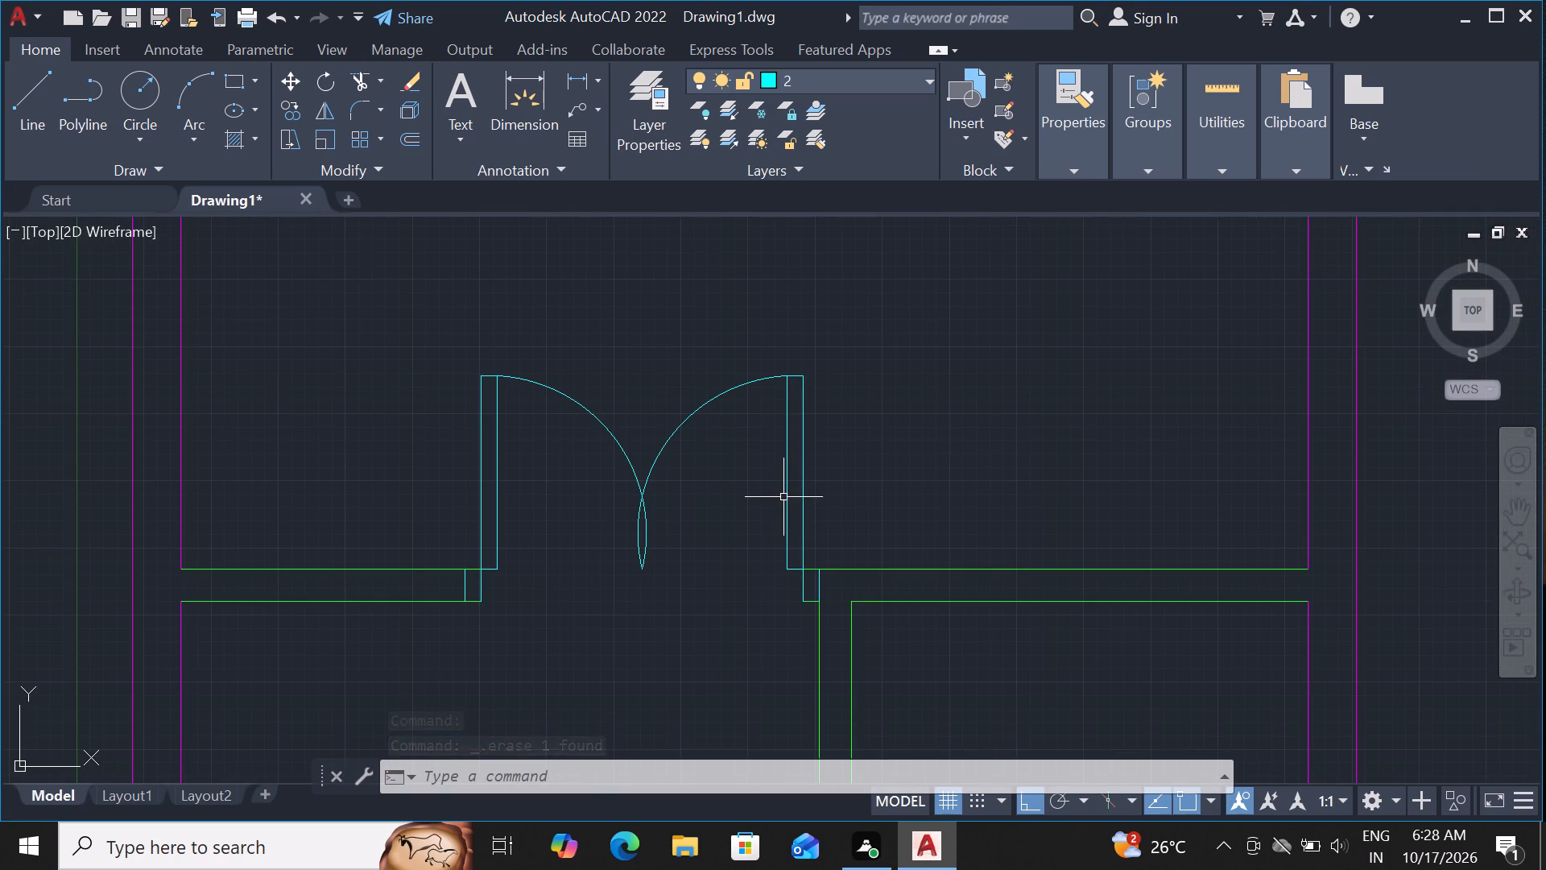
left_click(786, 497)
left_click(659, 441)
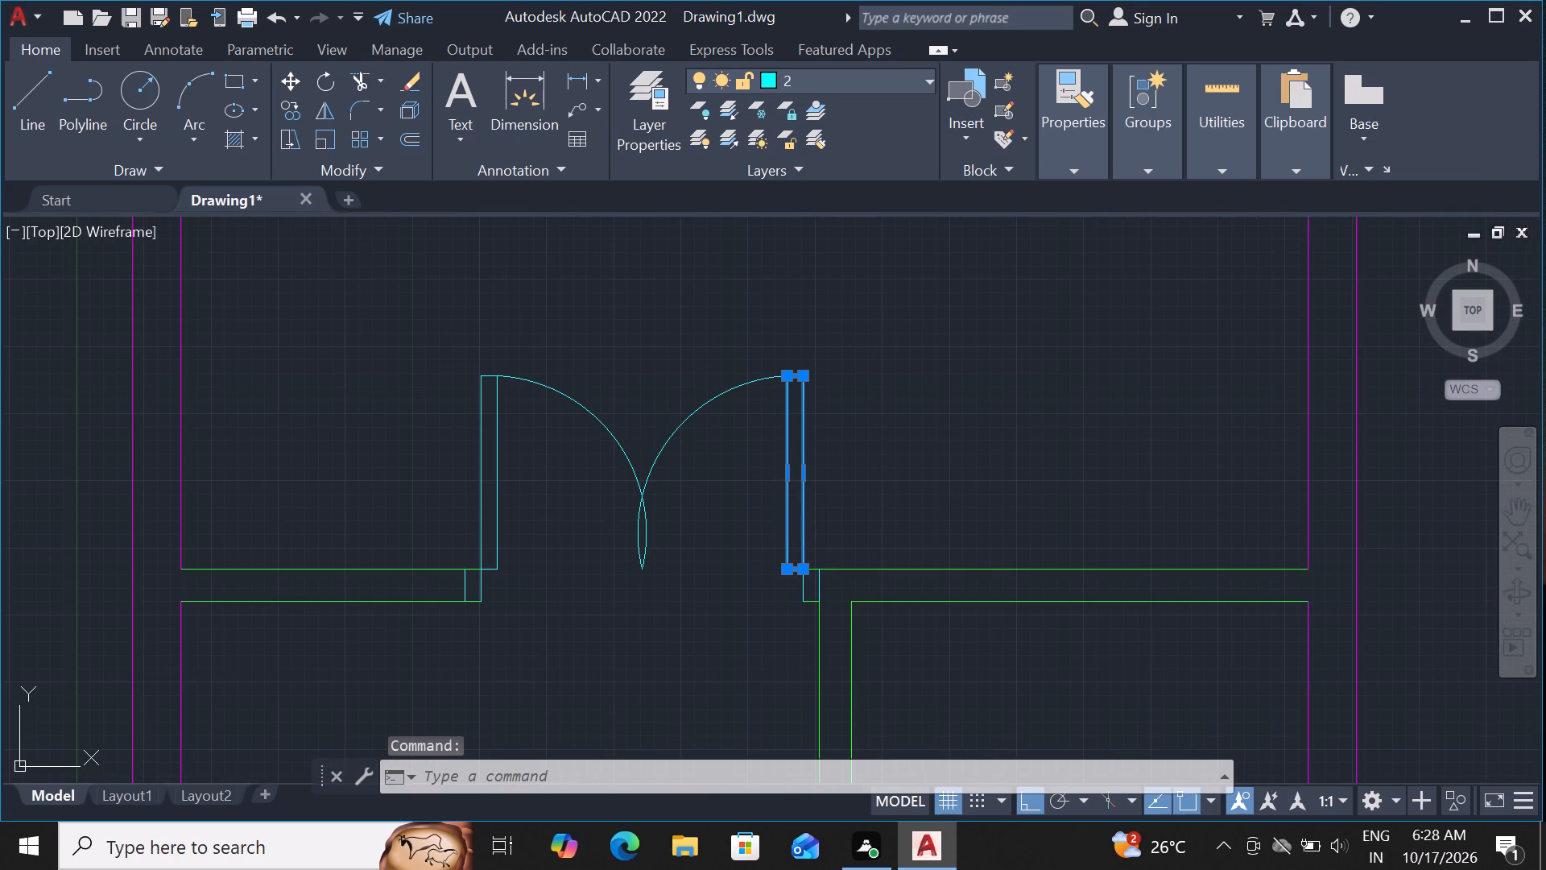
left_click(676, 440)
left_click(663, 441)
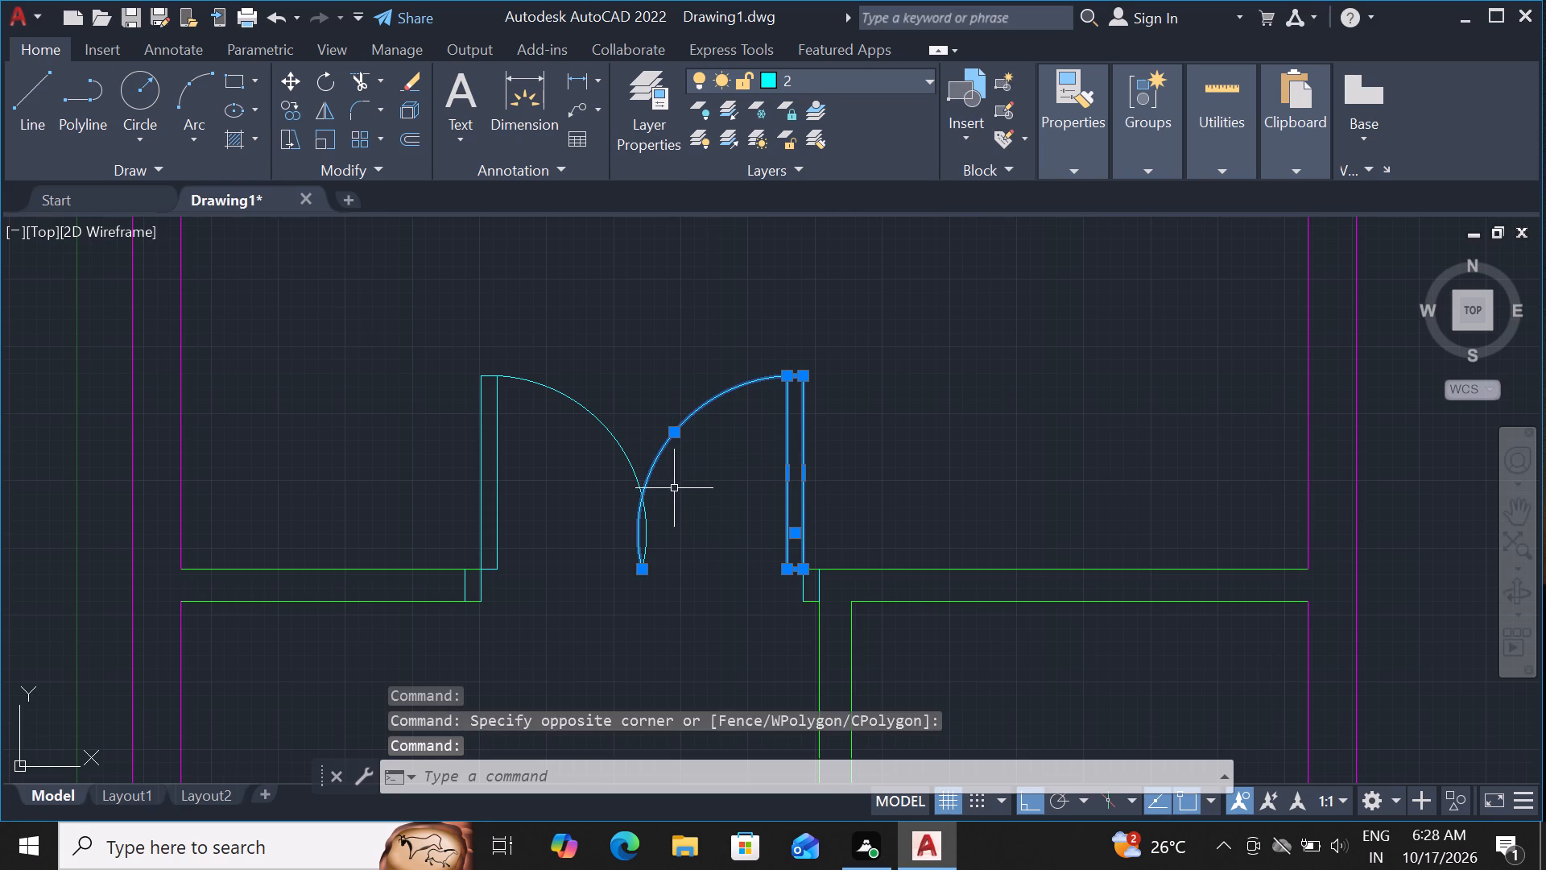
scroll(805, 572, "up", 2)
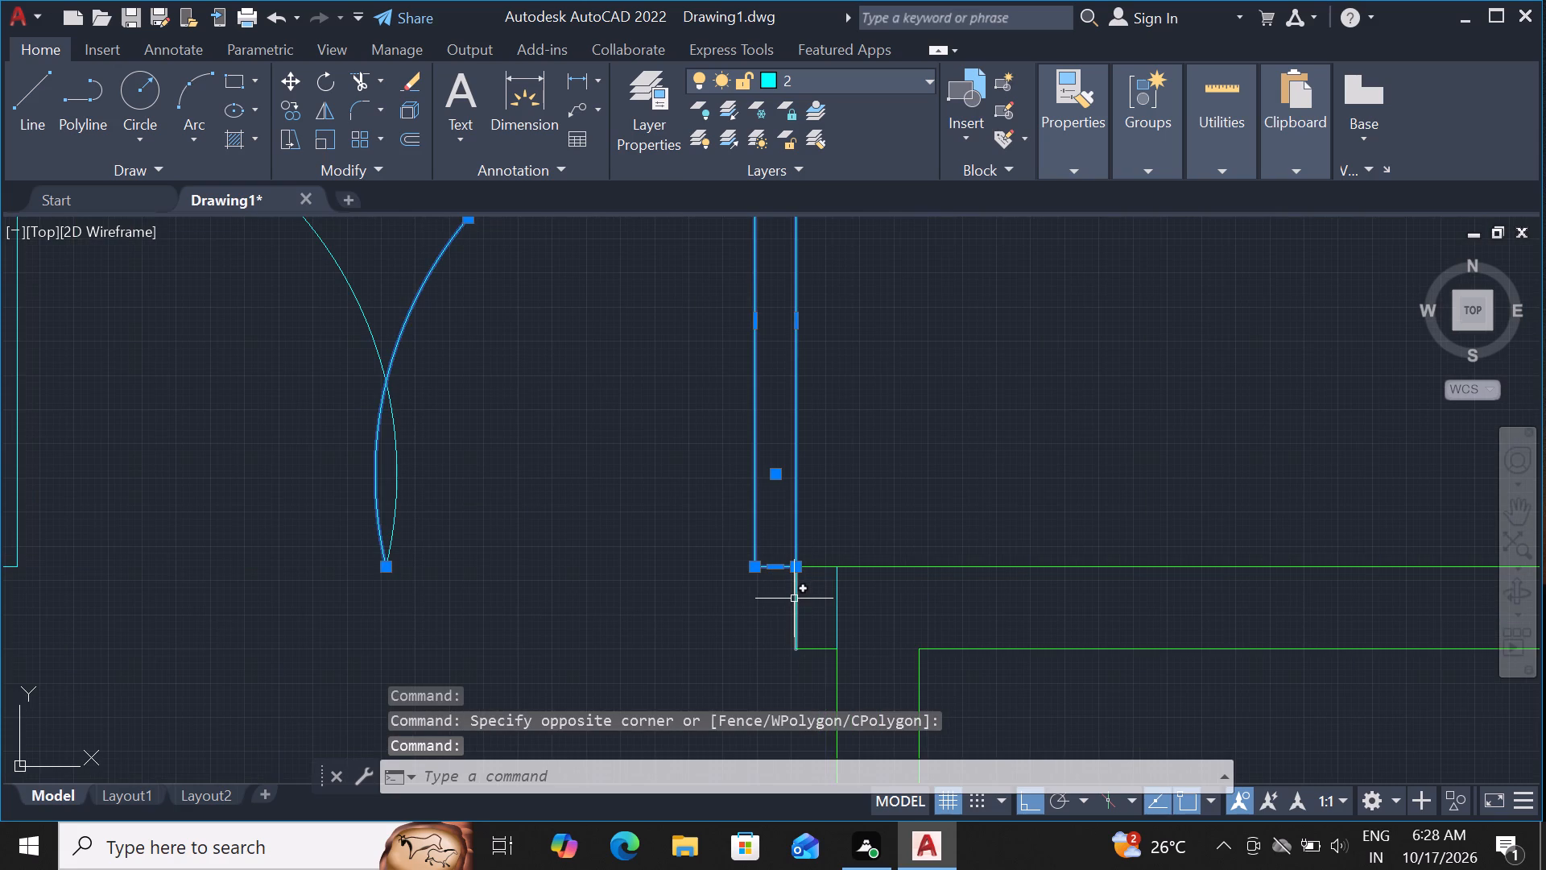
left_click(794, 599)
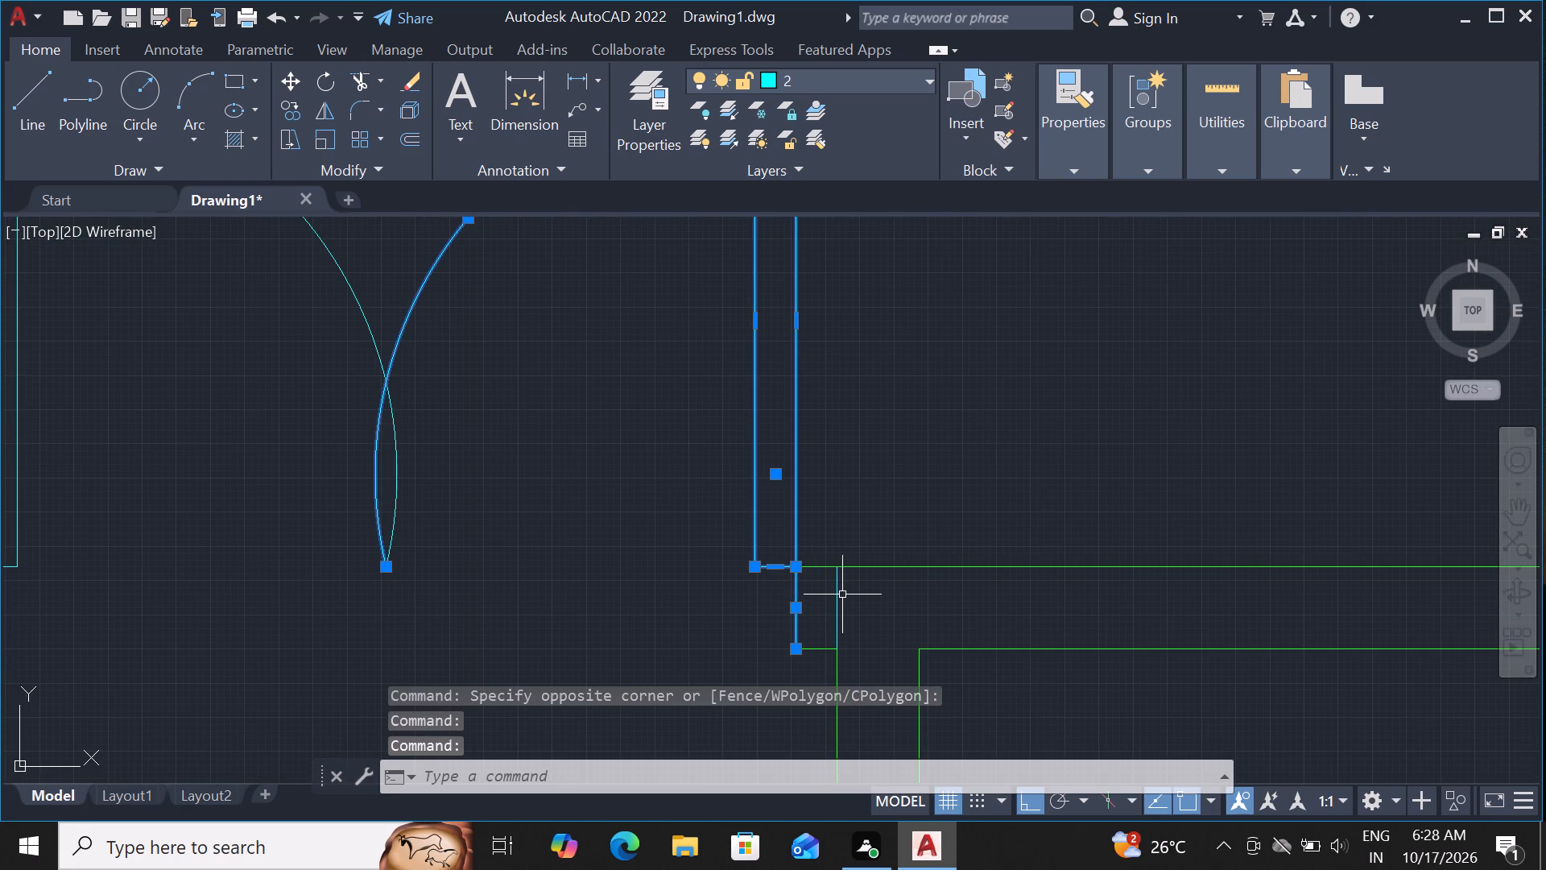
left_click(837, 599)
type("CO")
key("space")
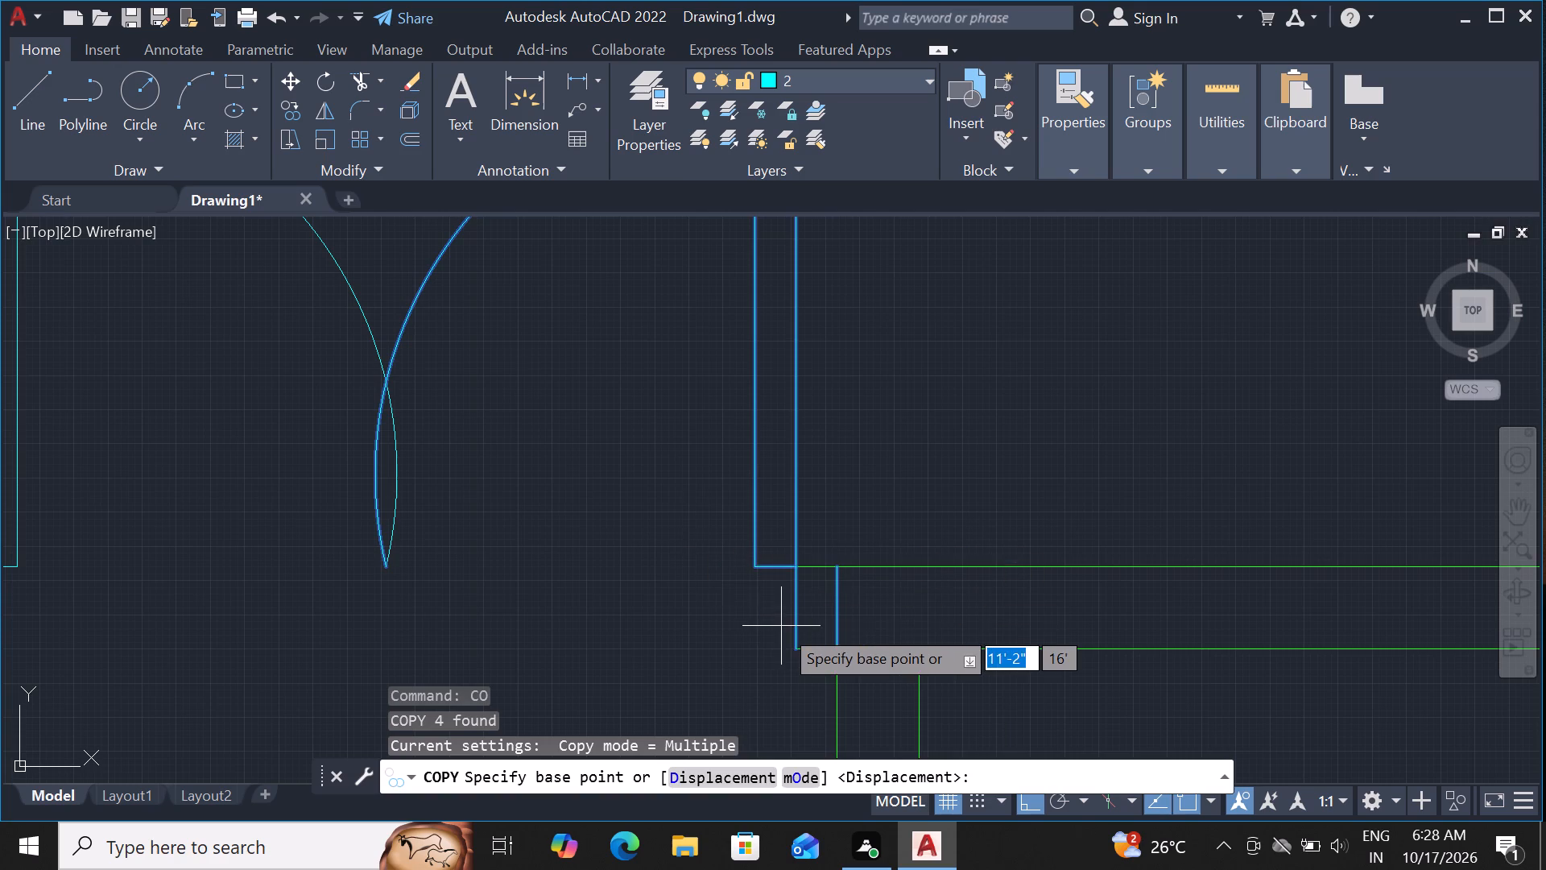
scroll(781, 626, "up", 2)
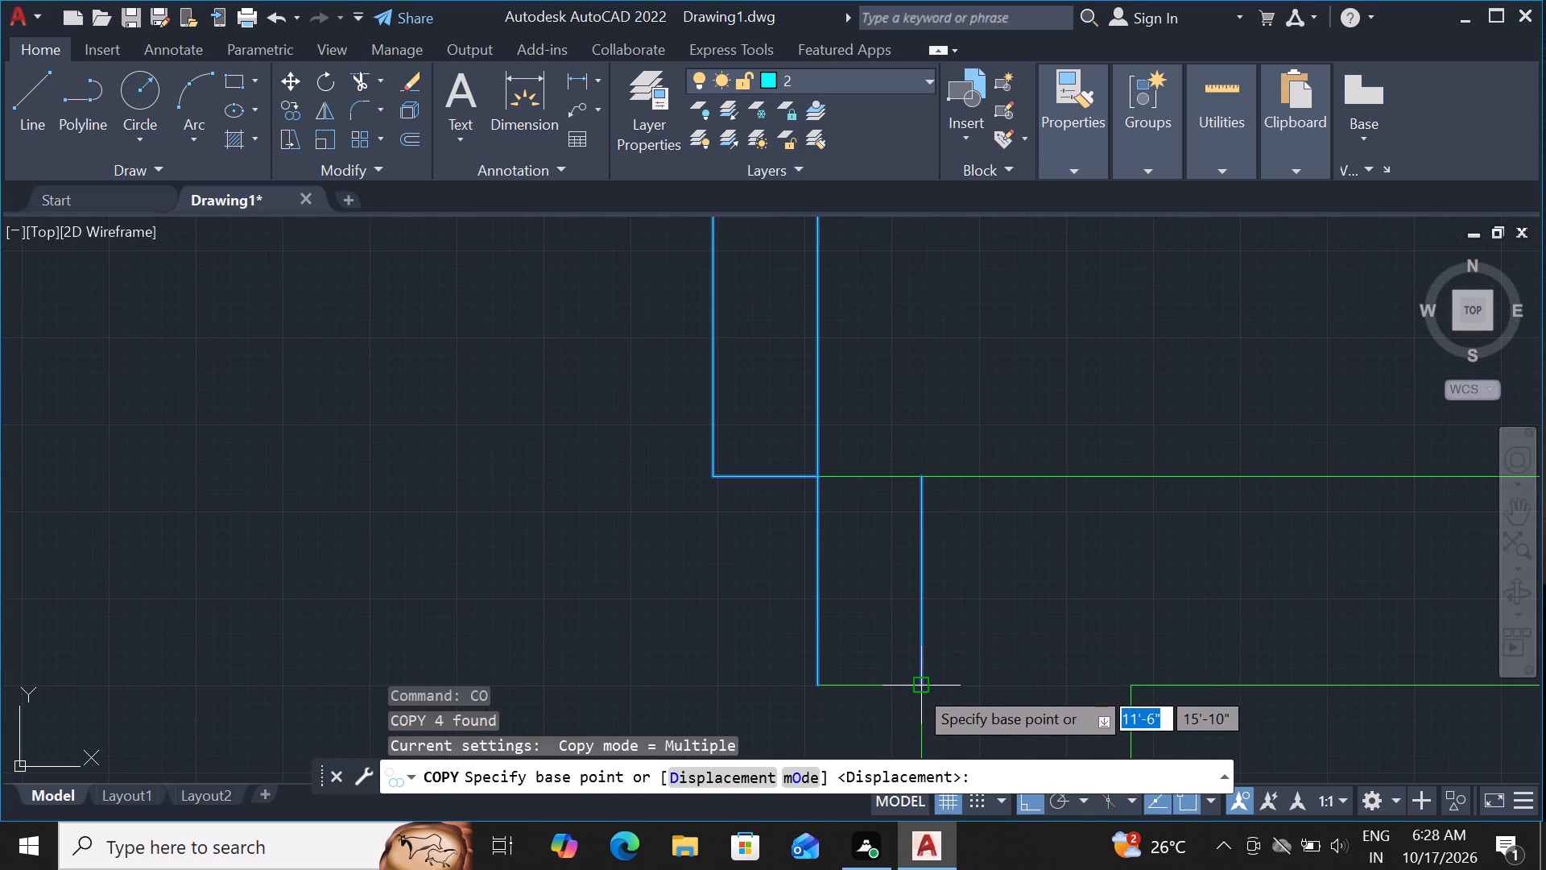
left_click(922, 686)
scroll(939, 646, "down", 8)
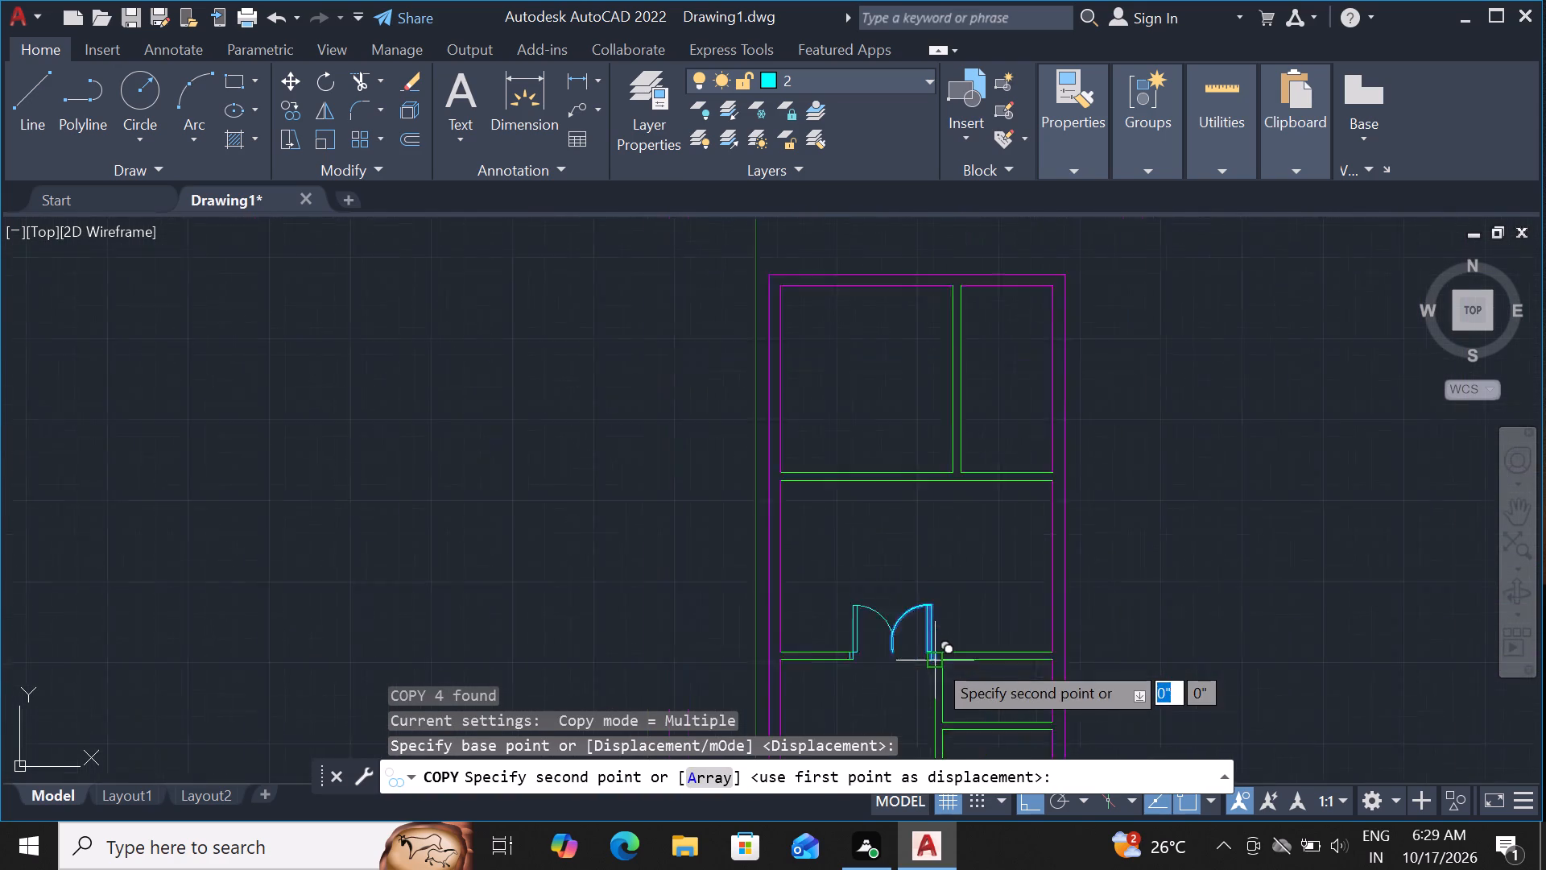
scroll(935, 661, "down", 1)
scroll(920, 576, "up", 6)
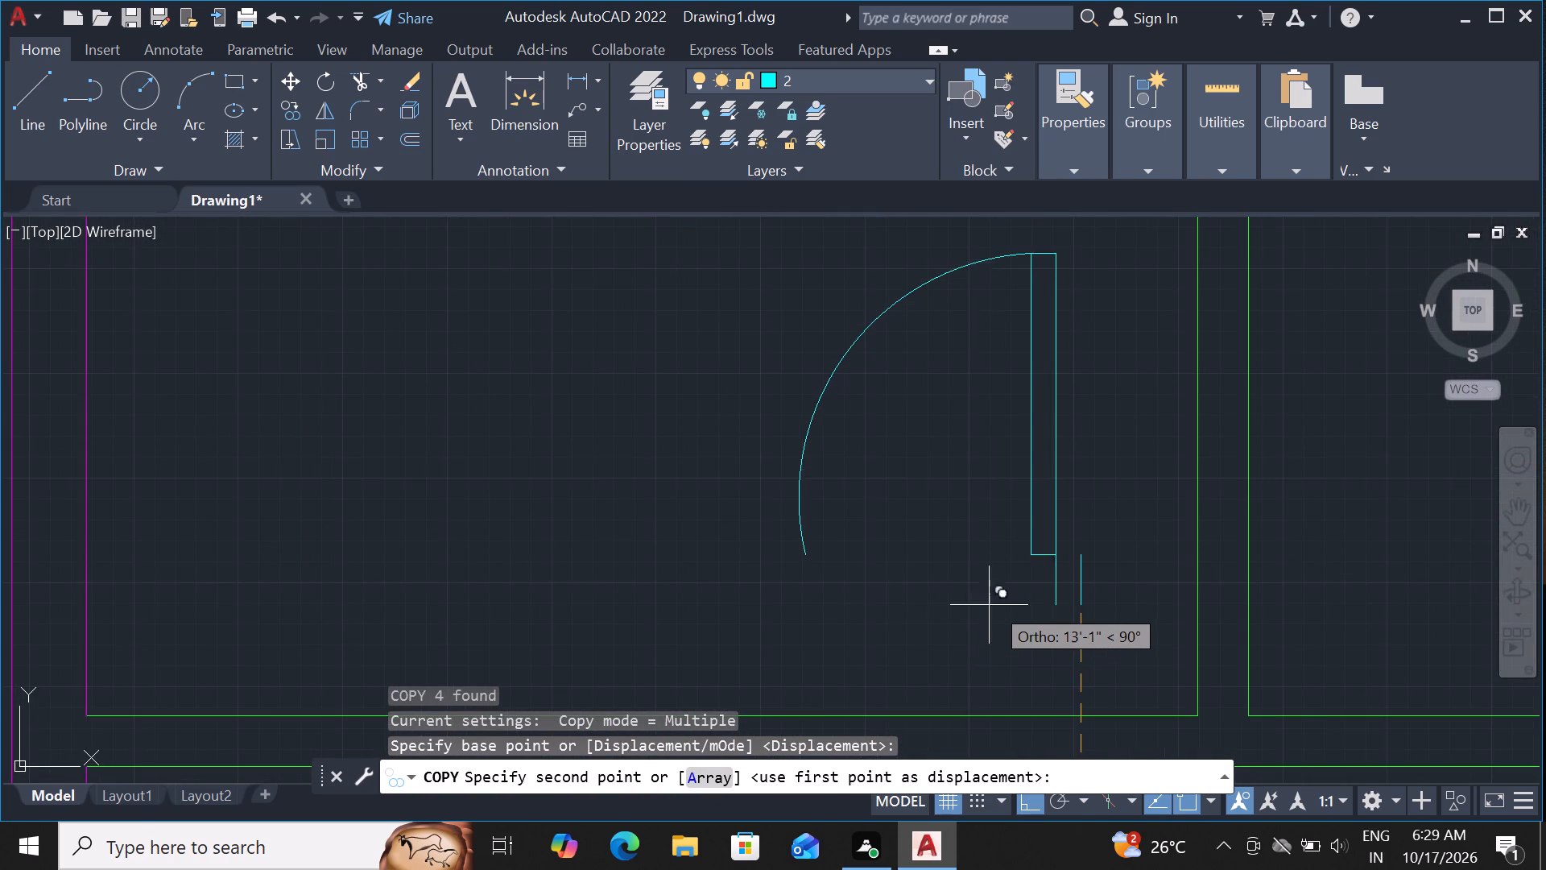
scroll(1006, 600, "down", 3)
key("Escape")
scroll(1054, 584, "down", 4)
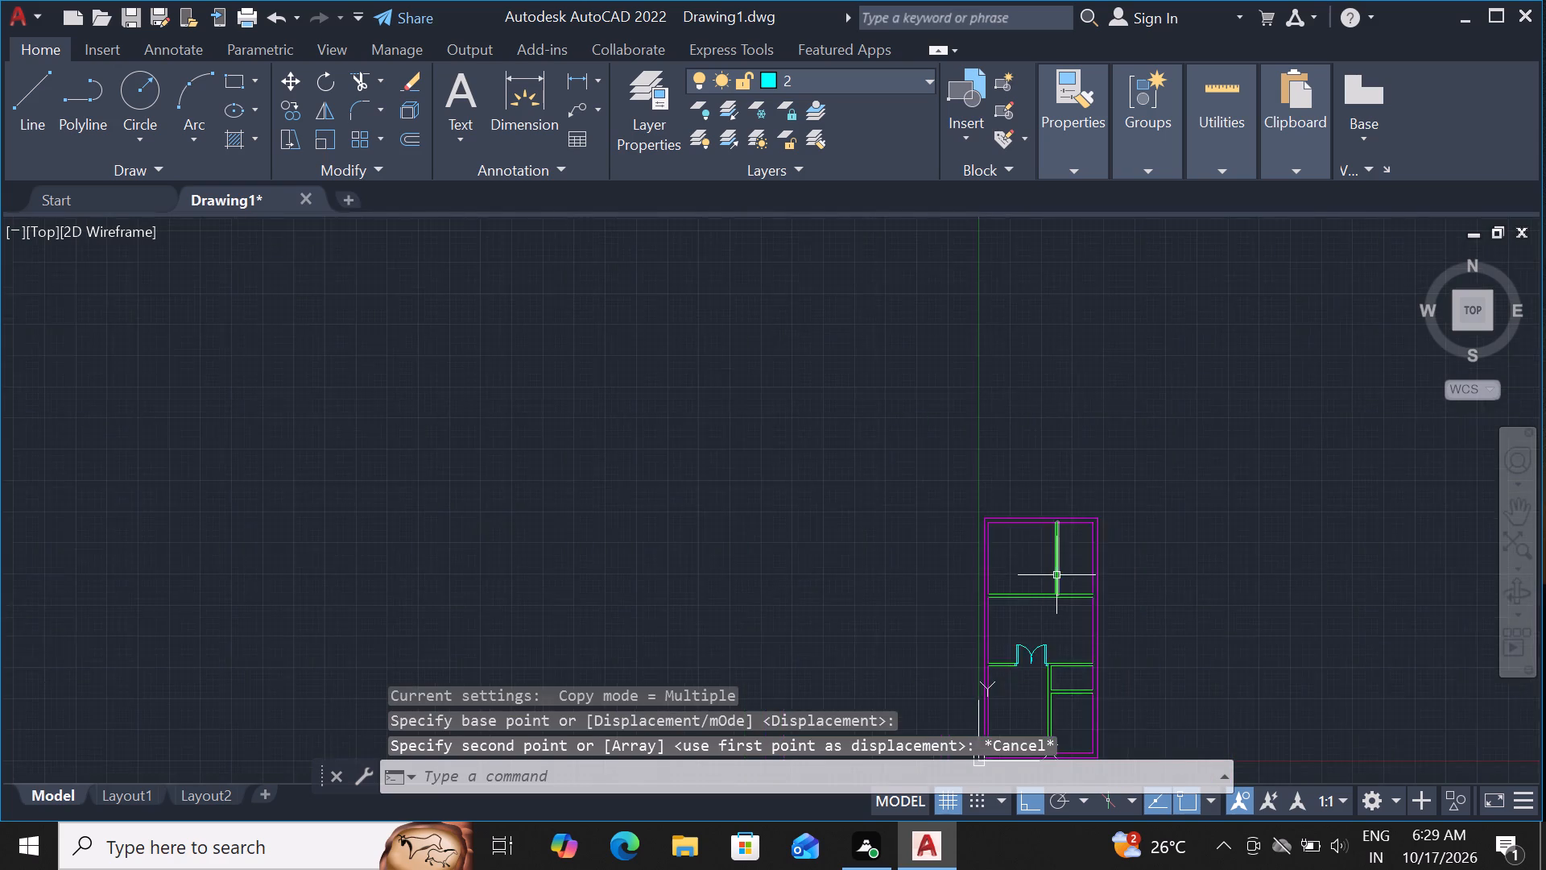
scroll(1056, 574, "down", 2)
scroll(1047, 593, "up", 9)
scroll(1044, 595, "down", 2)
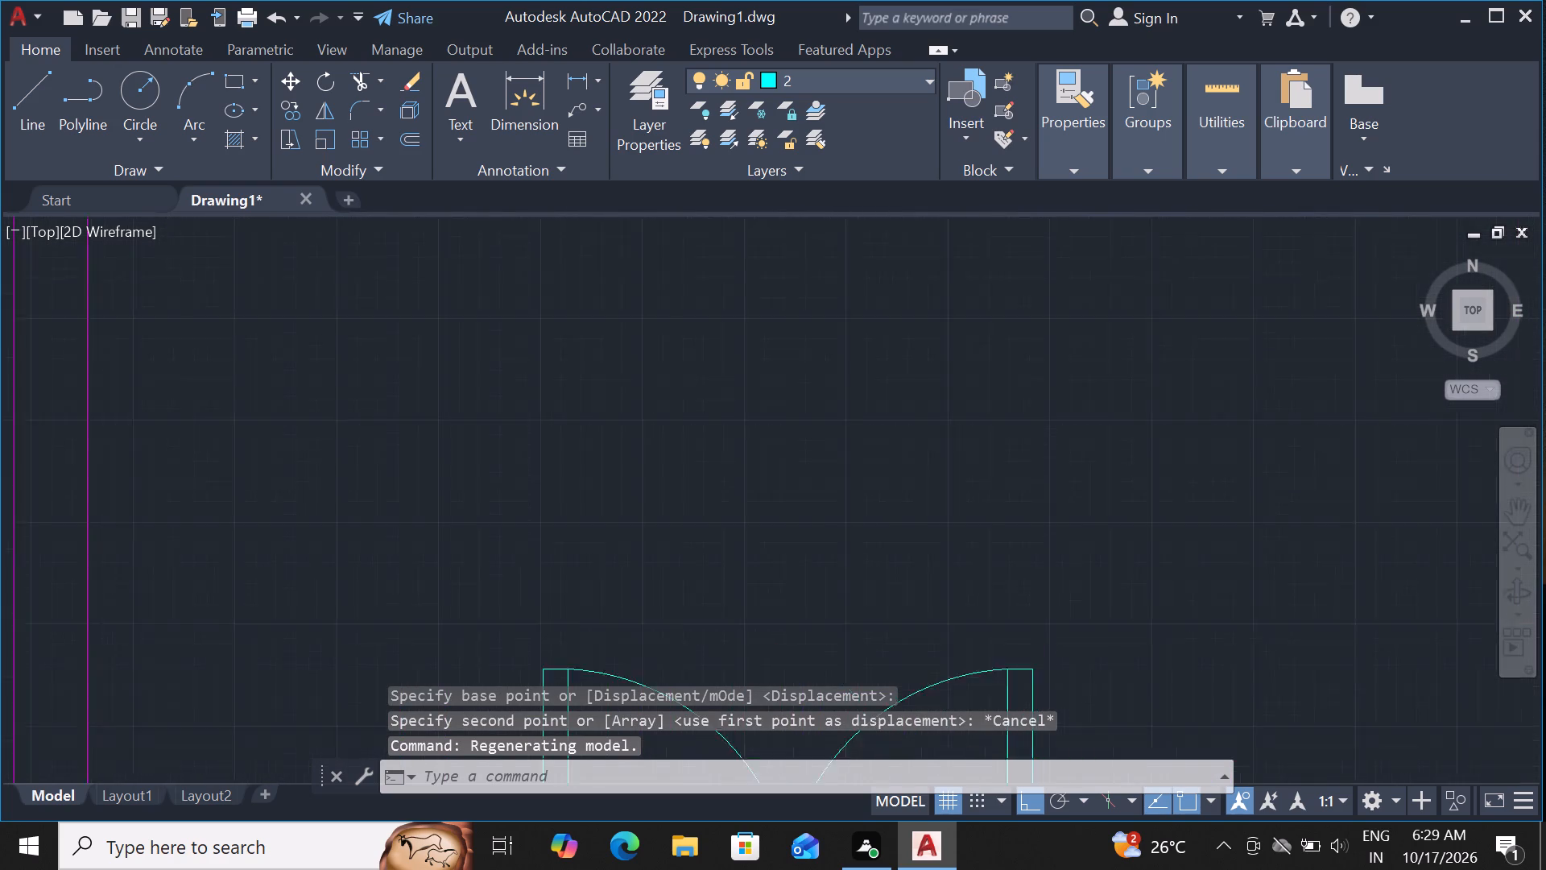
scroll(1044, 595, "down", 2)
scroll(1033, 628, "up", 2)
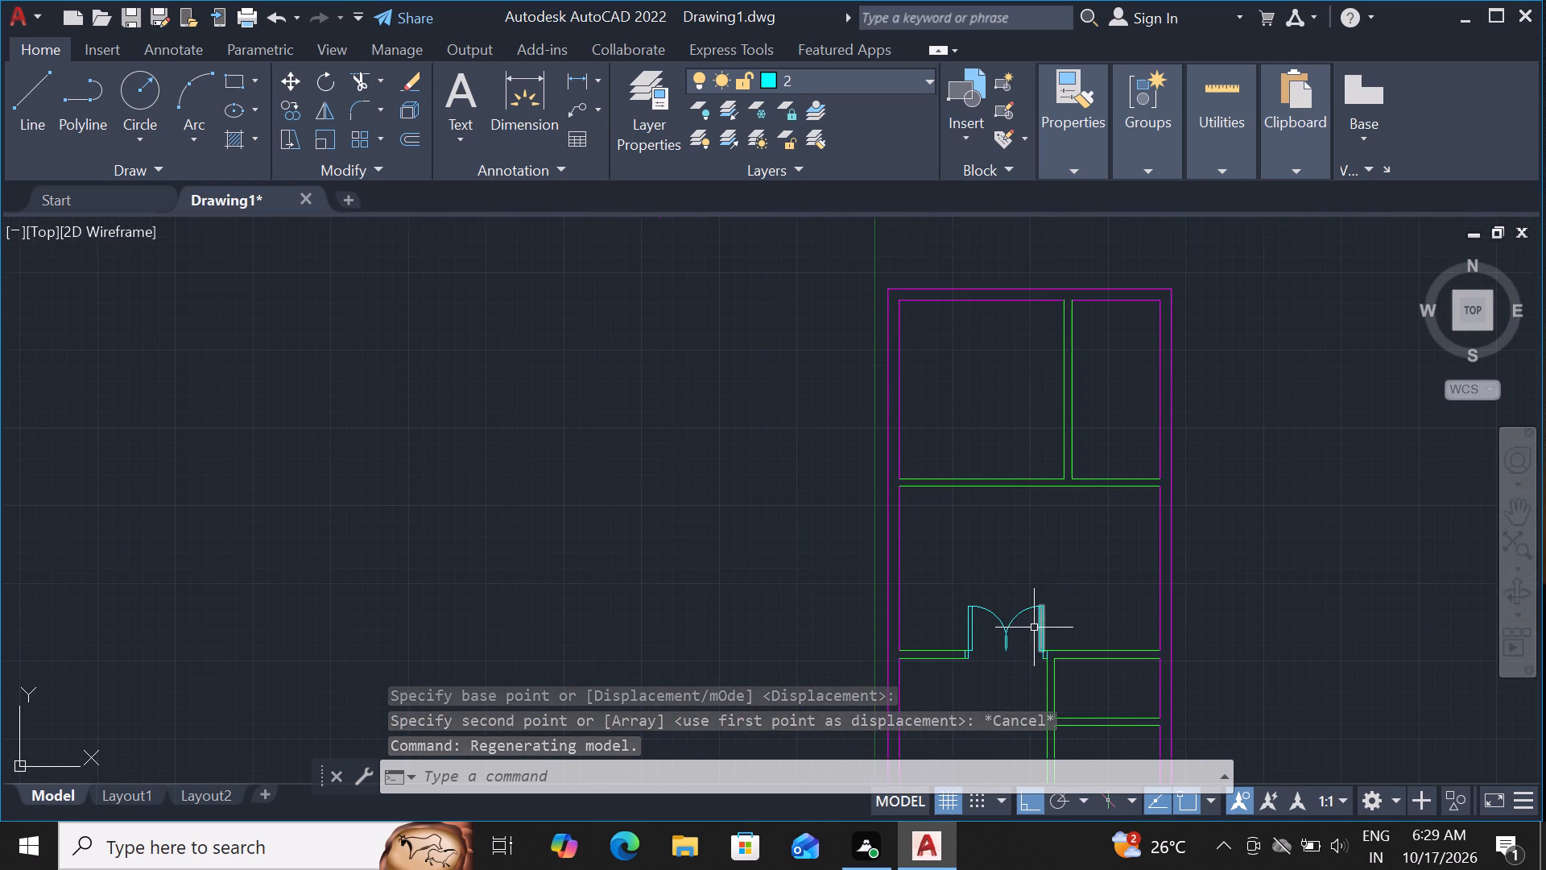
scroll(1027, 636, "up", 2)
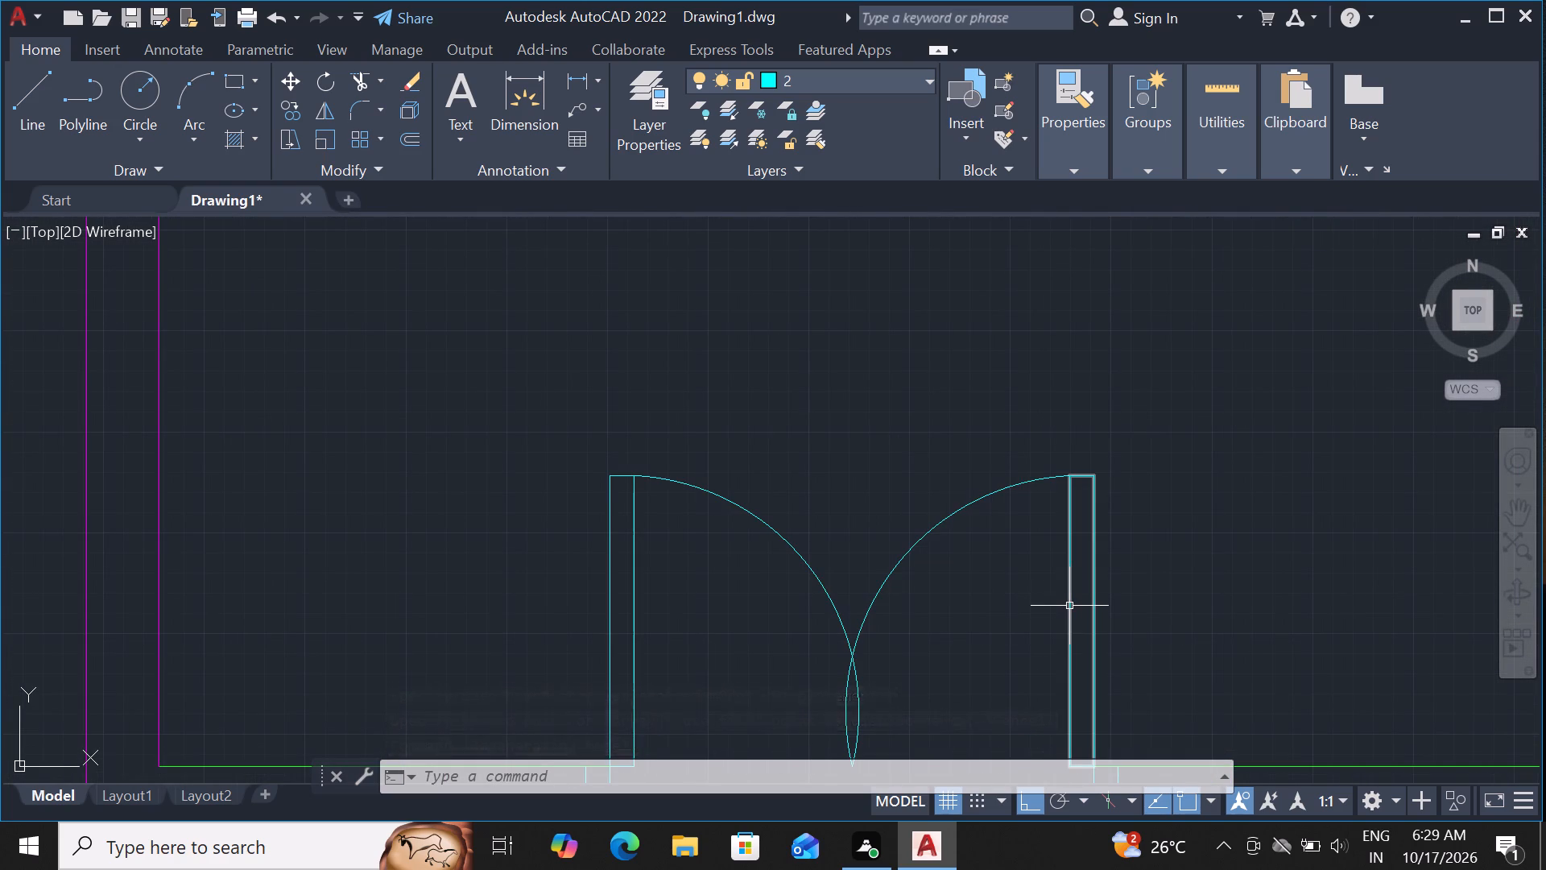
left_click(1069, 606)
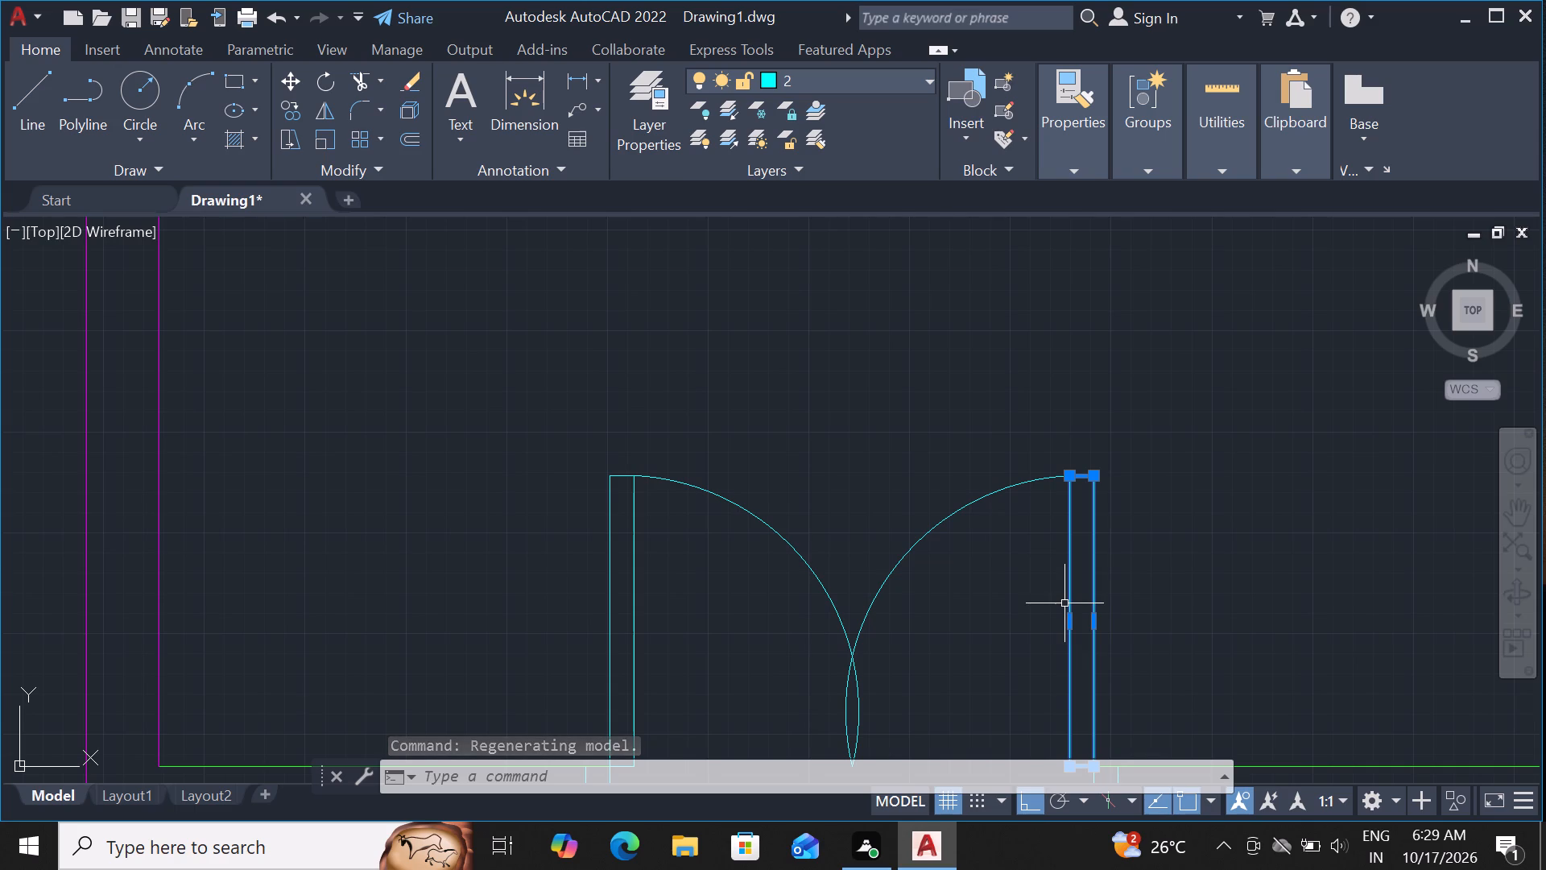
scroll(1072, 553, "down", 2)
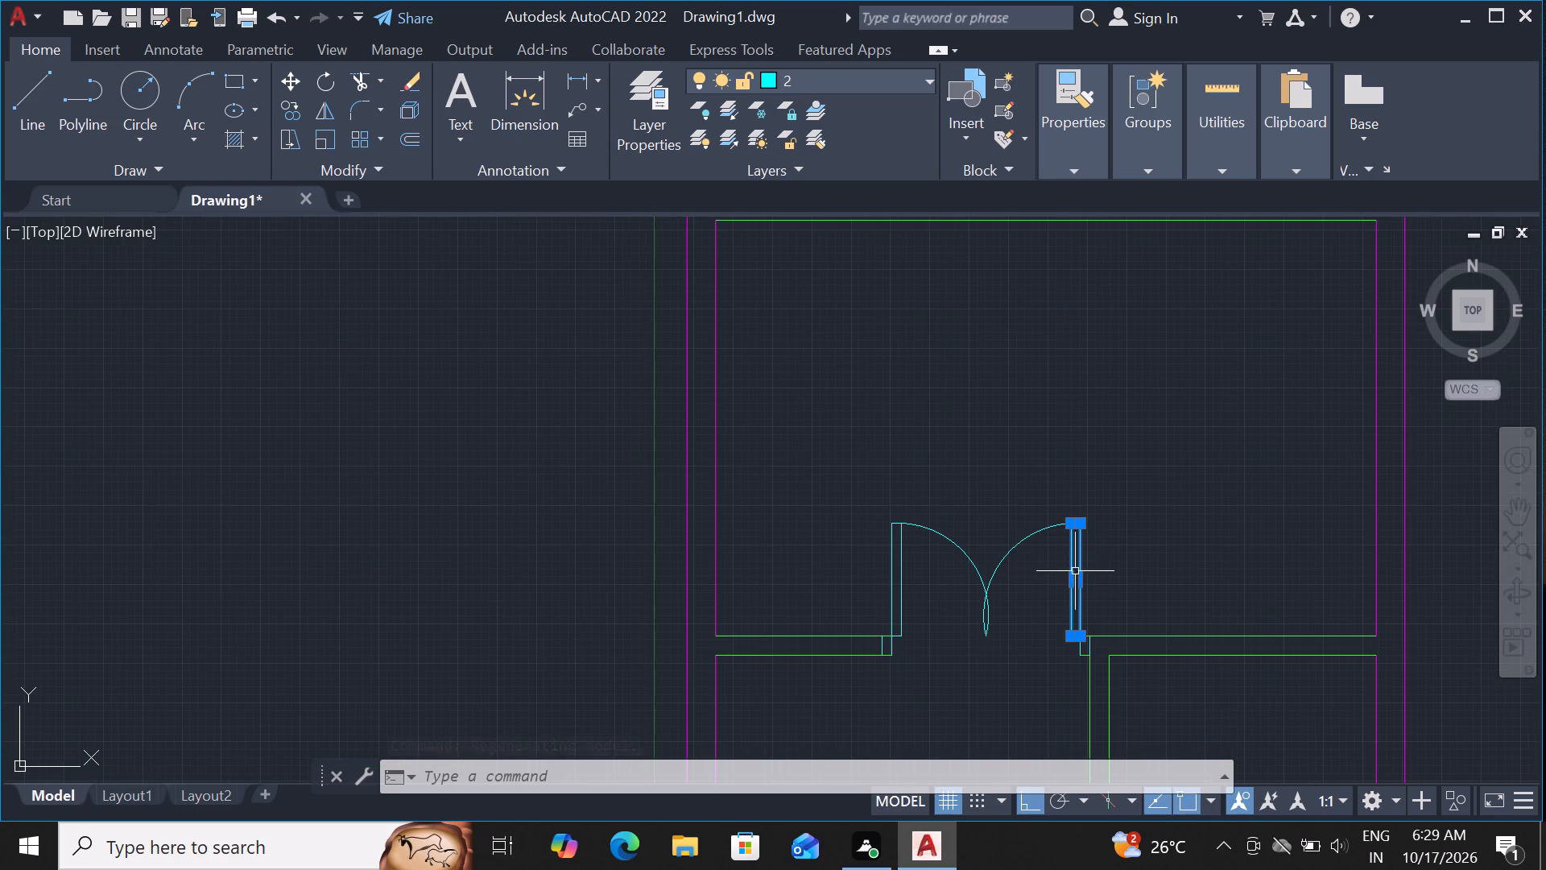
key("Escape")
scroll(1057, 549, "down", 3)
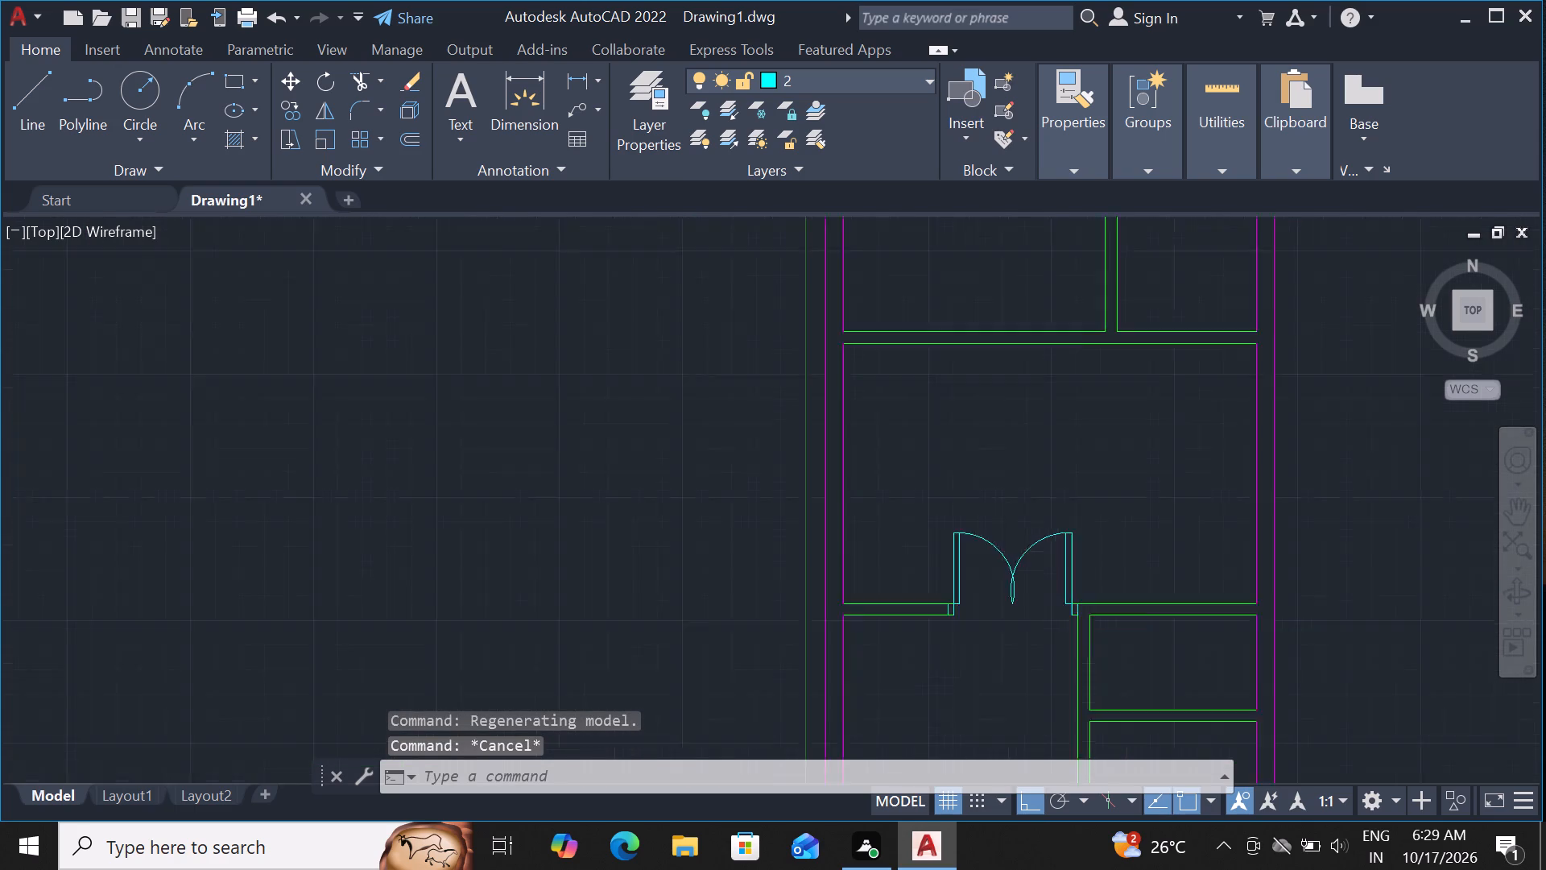
Draw a short line across the upper horizontal partition, continuing the left face of the vertical partition down to the lower wall face.
scroll(1098, 418, "up", 3)
key("l")
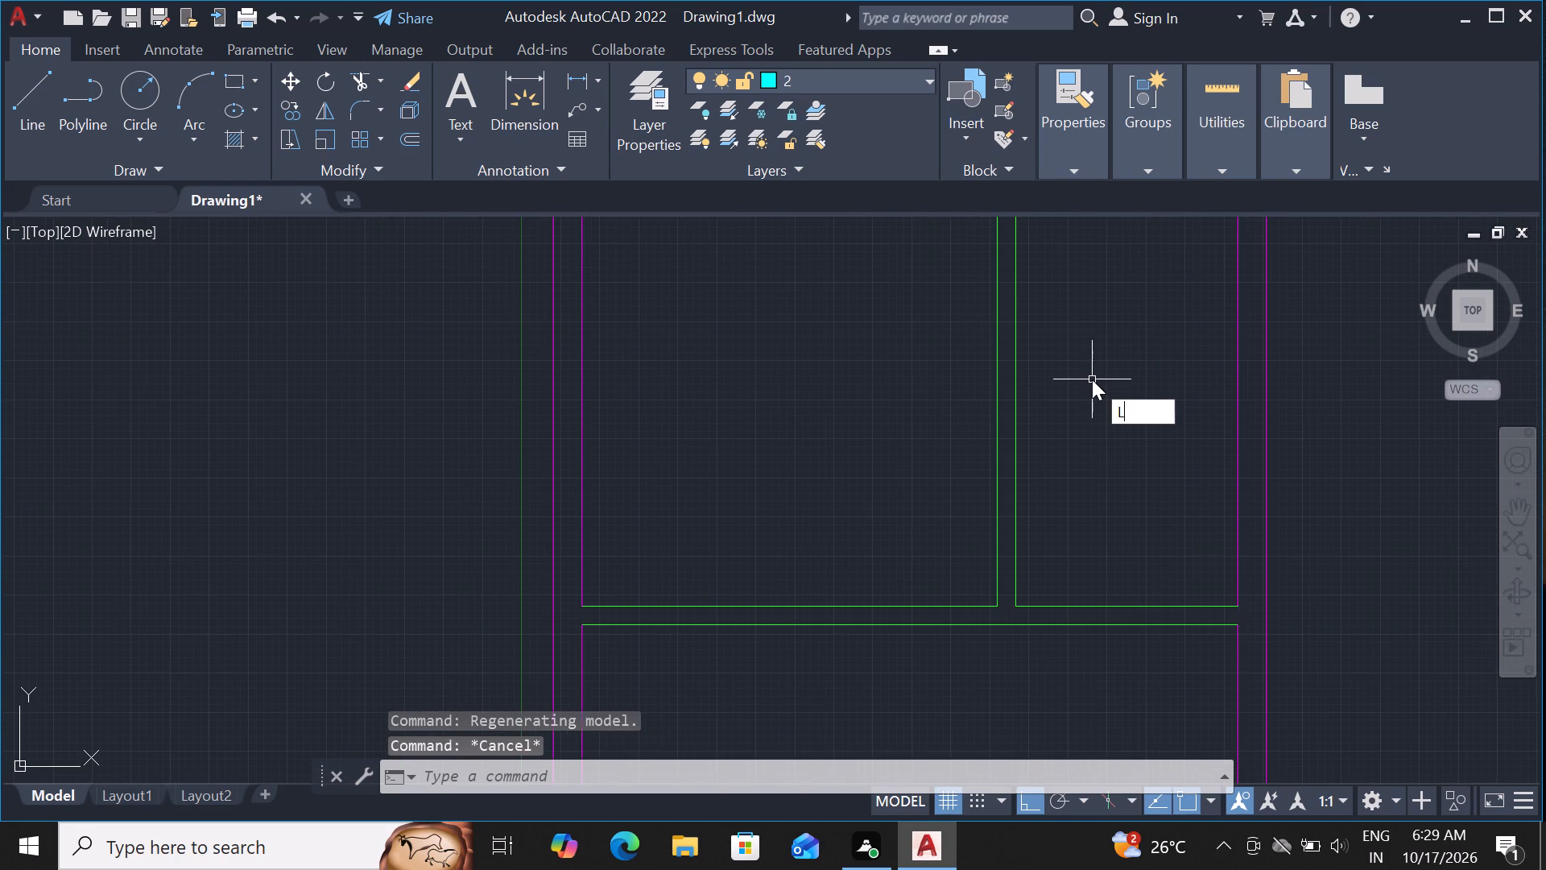
key("space")
scroll(991, 590, "up", 2)
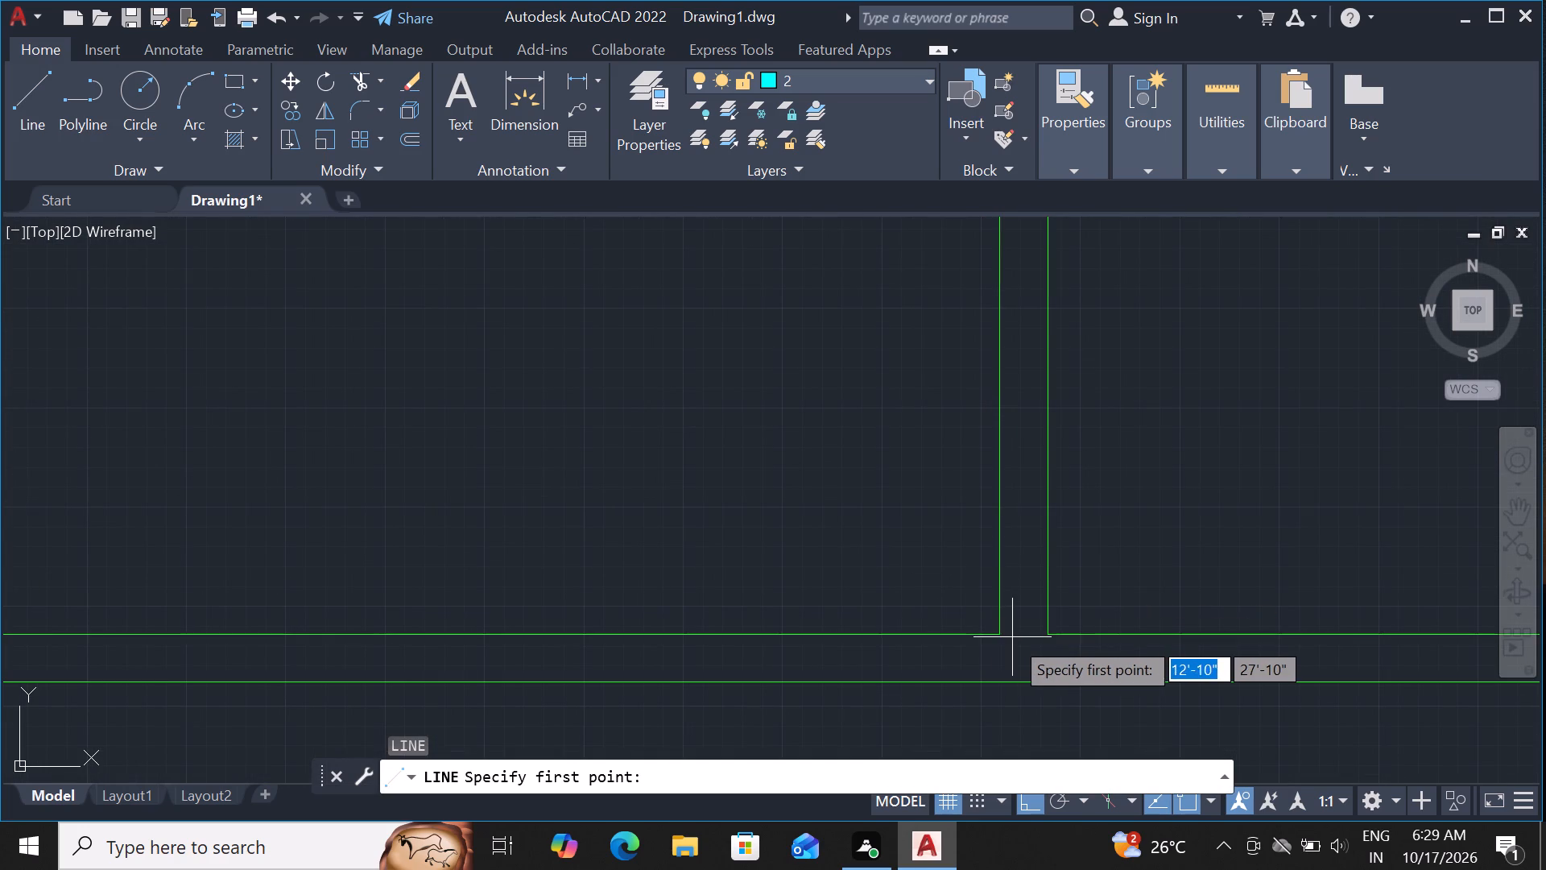
left_click(998, 630)
left_click(1000, 686)
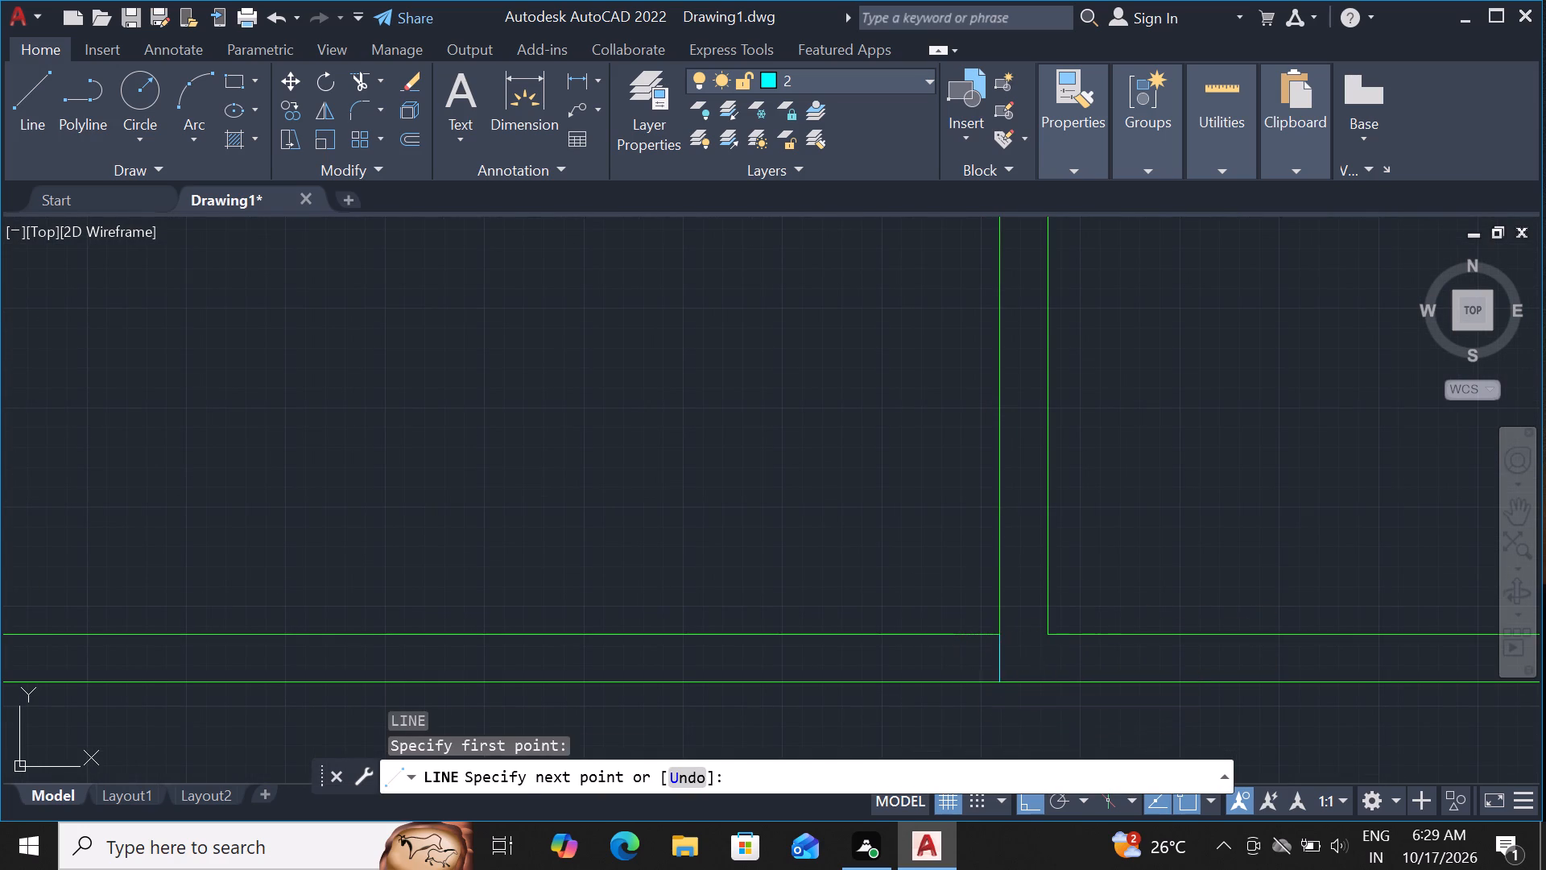
key("space")
Offset the short line across the upper partition 3" to its left to form the right door jamb, undoing the wrong-side attempt.
left_click(999, 658)
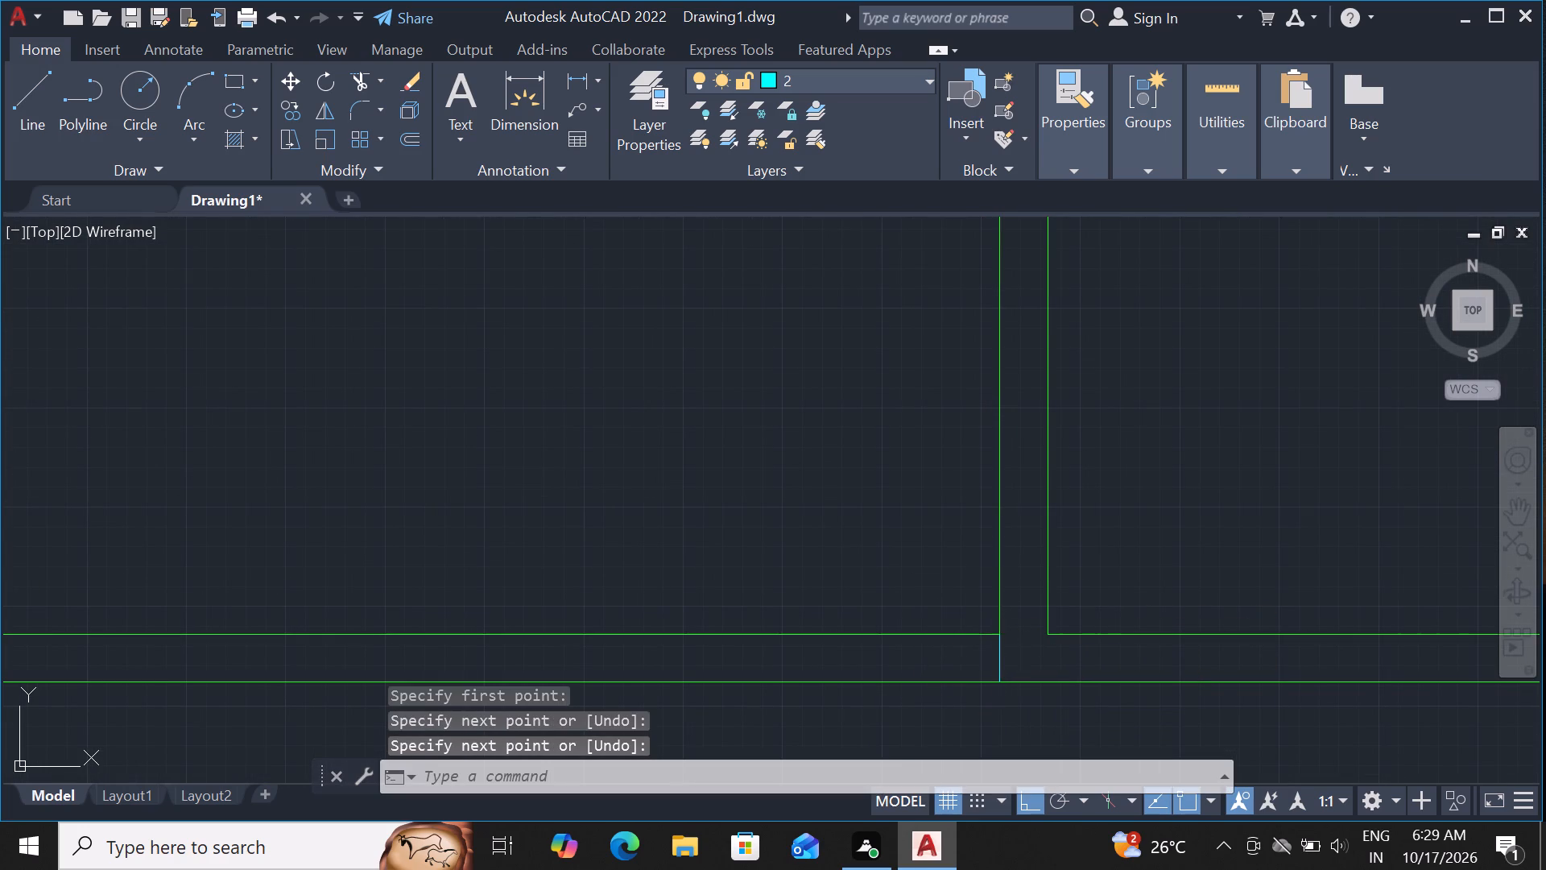
key("o")
key("f")
key("space")
key("3")
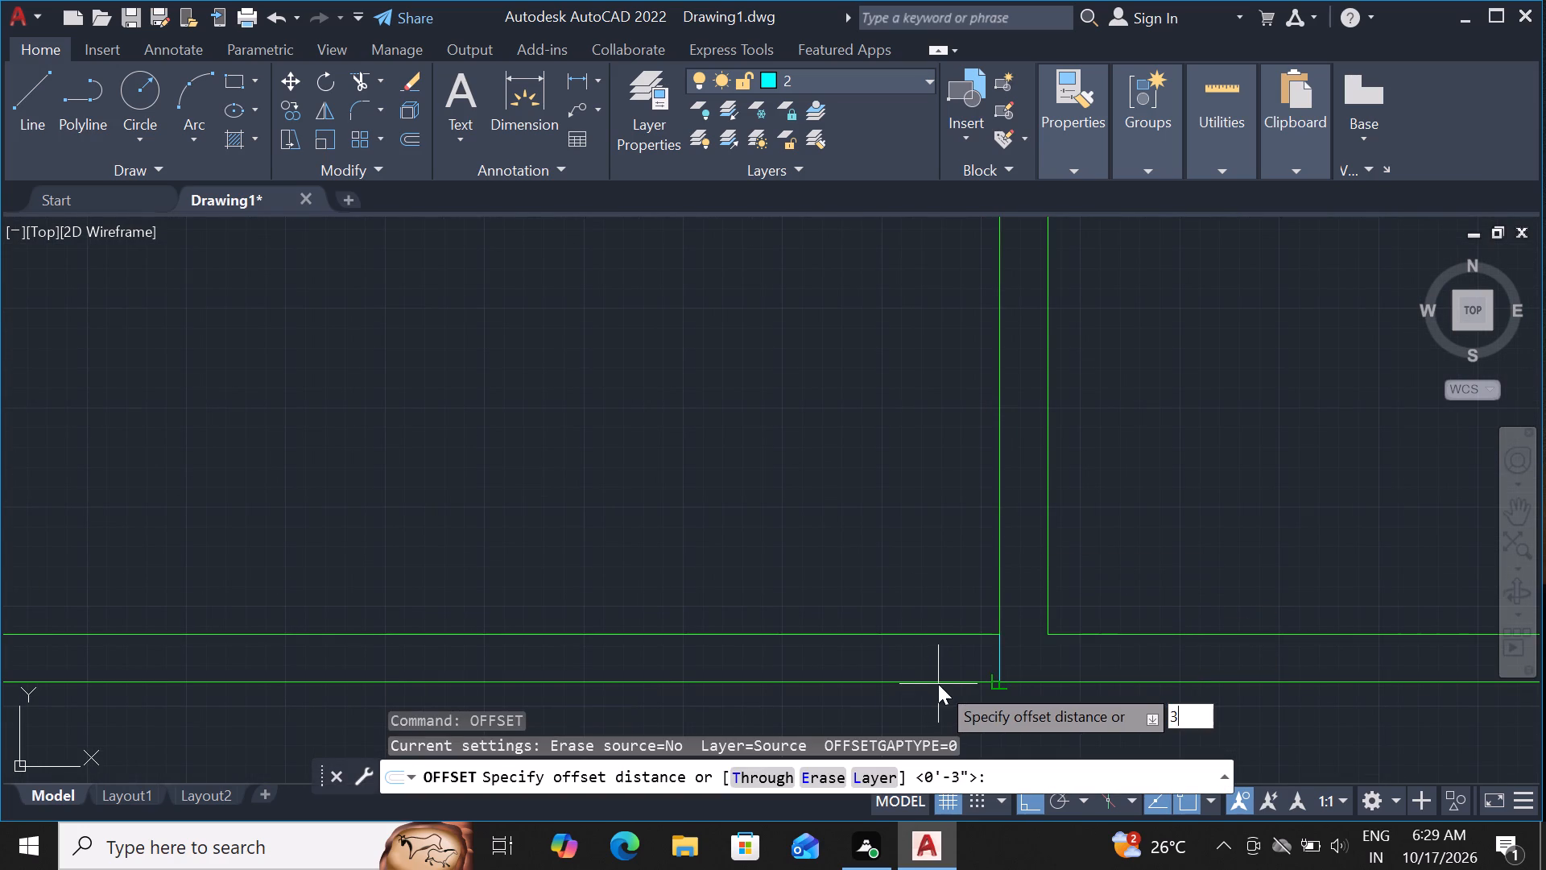
key("shift+quotedbl")
key("Return")
left_click(901, 686)
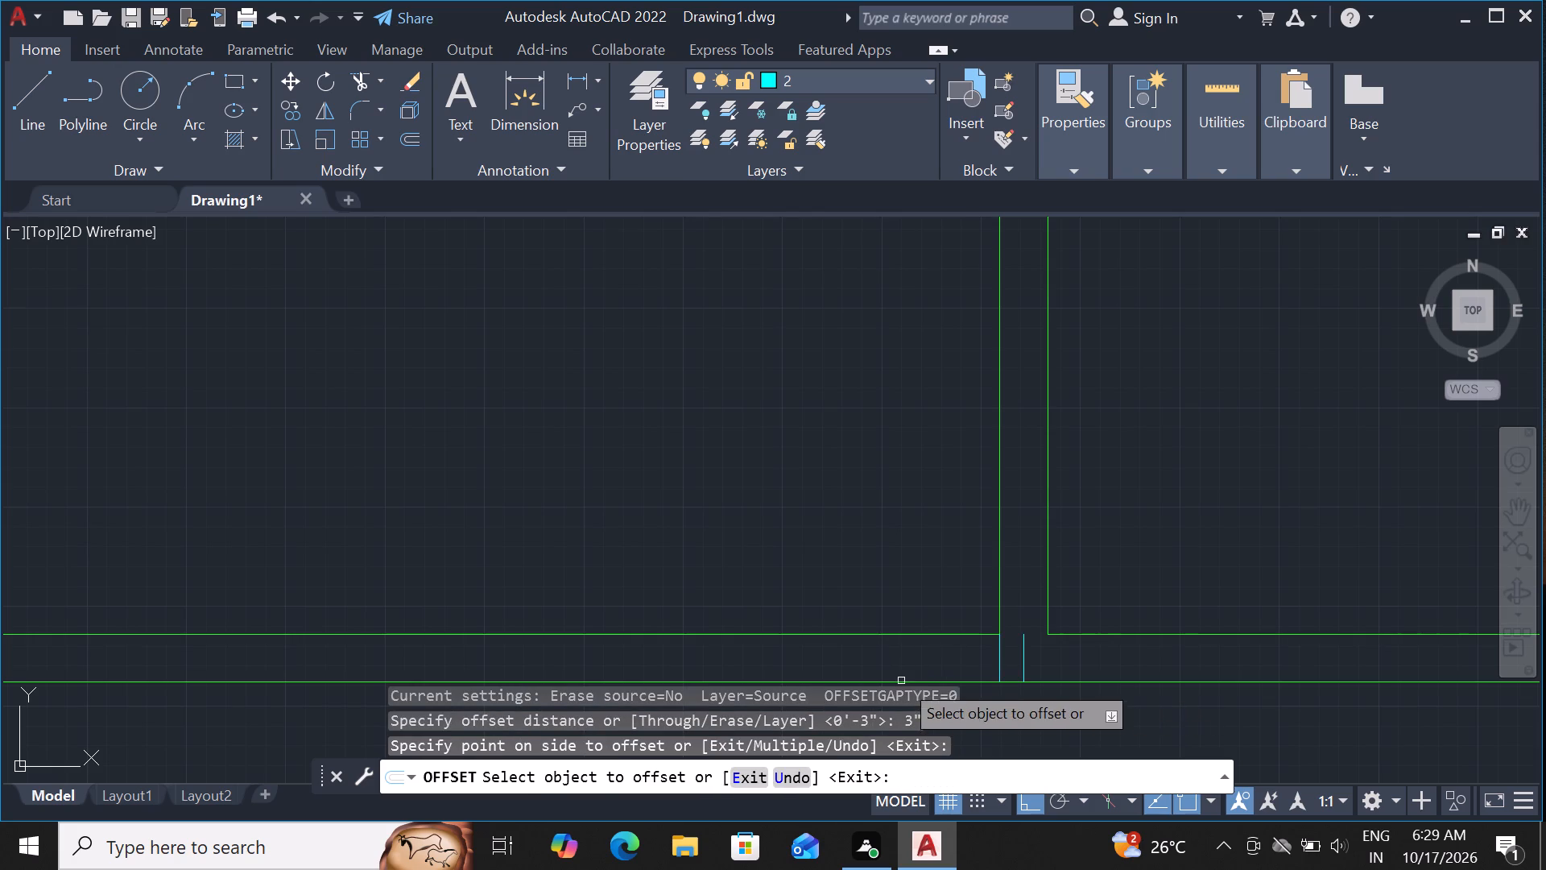
key("ctrl+z")
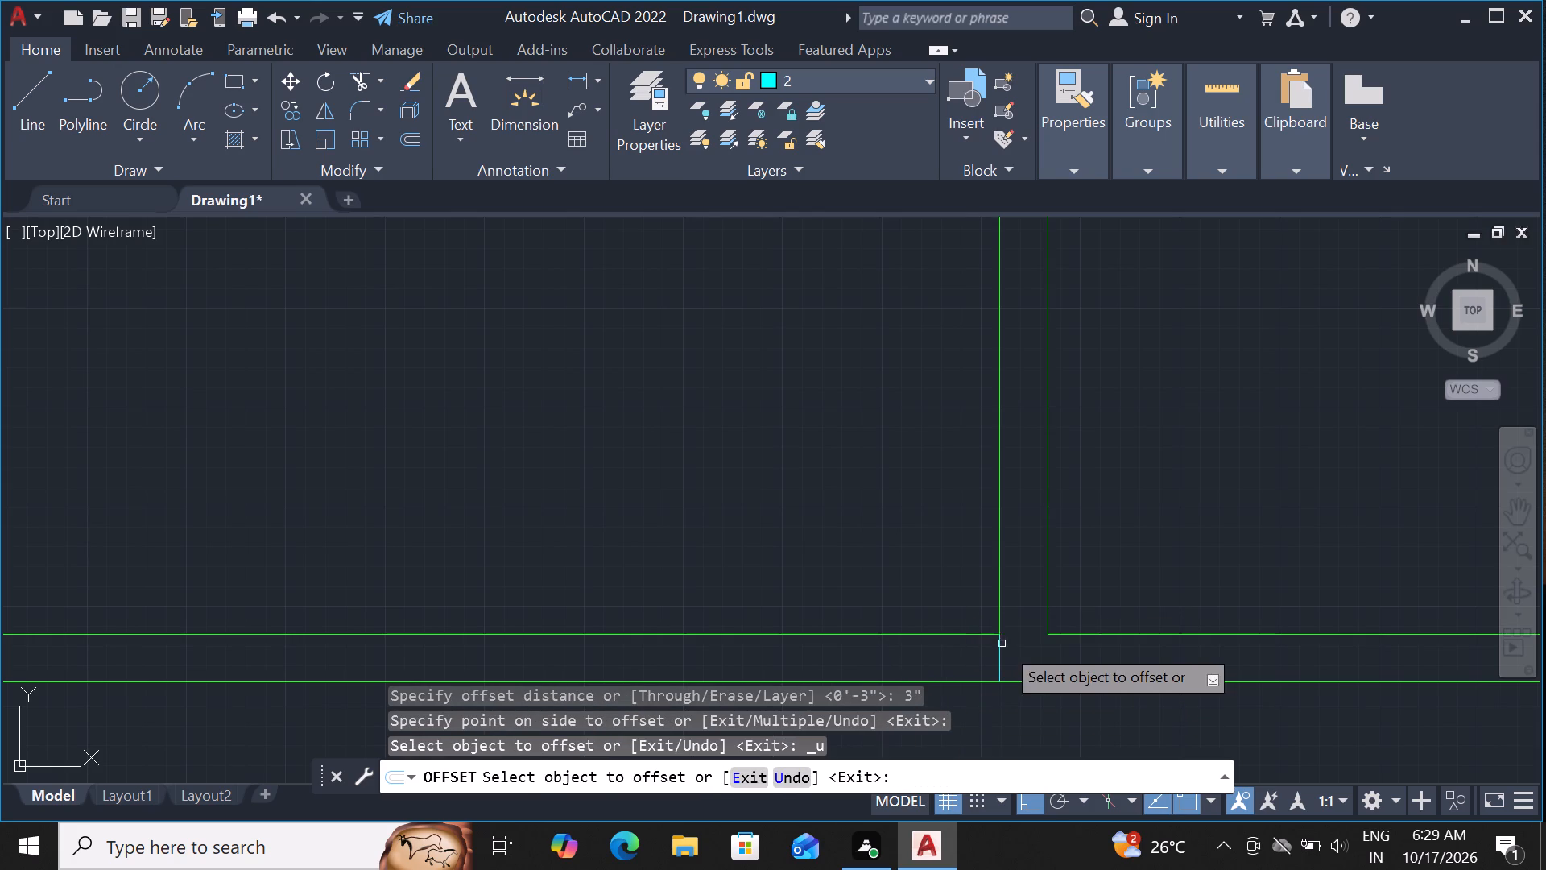
scroll(992, 503, "down", 5)
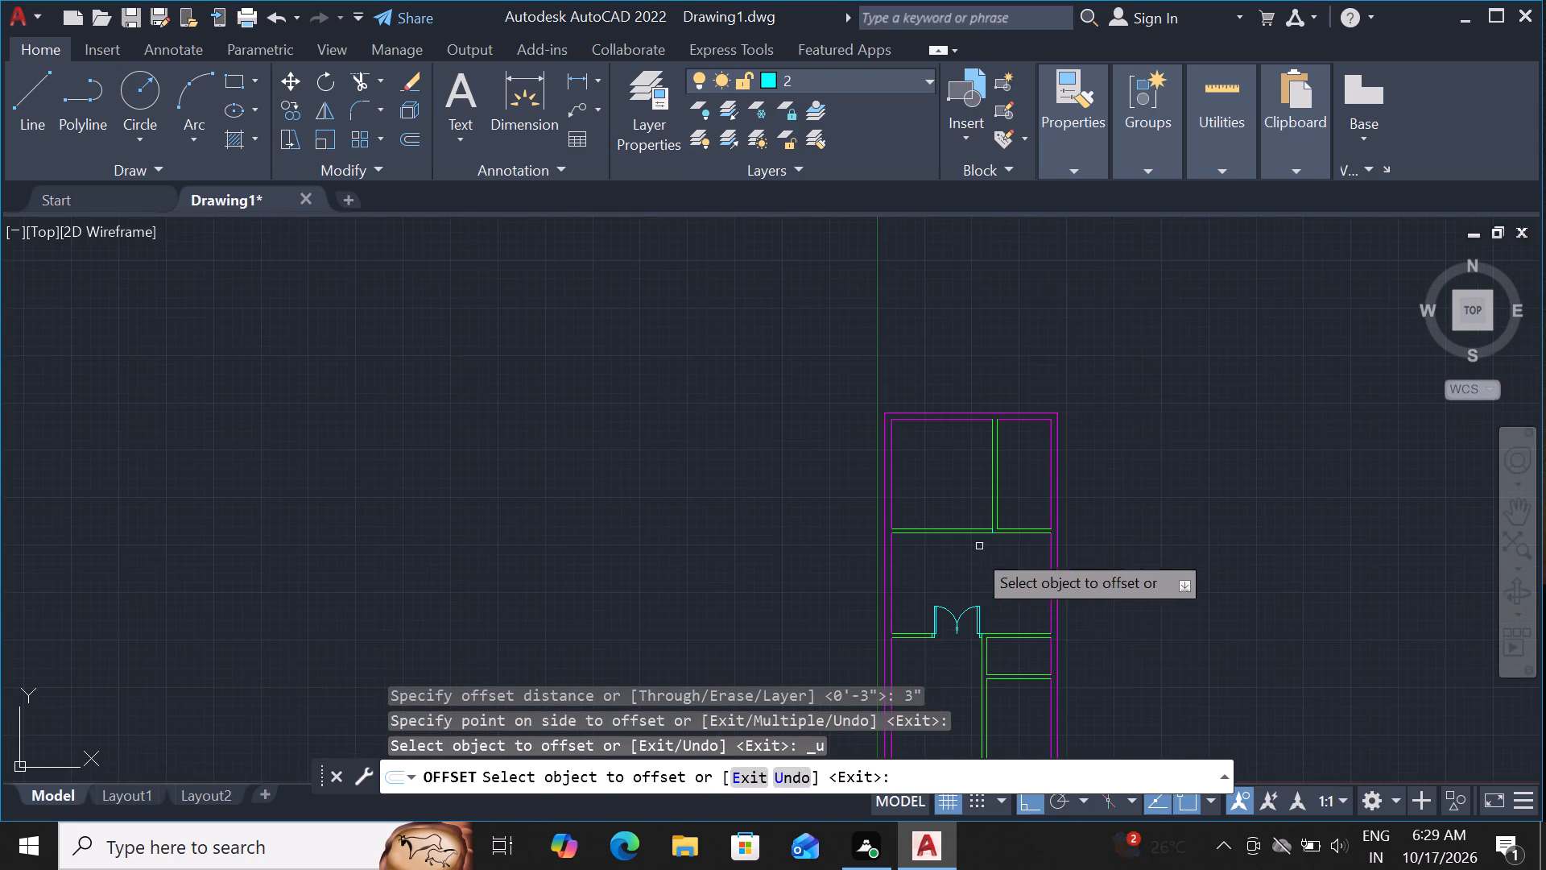
scroll(897, 660, "up", 2)
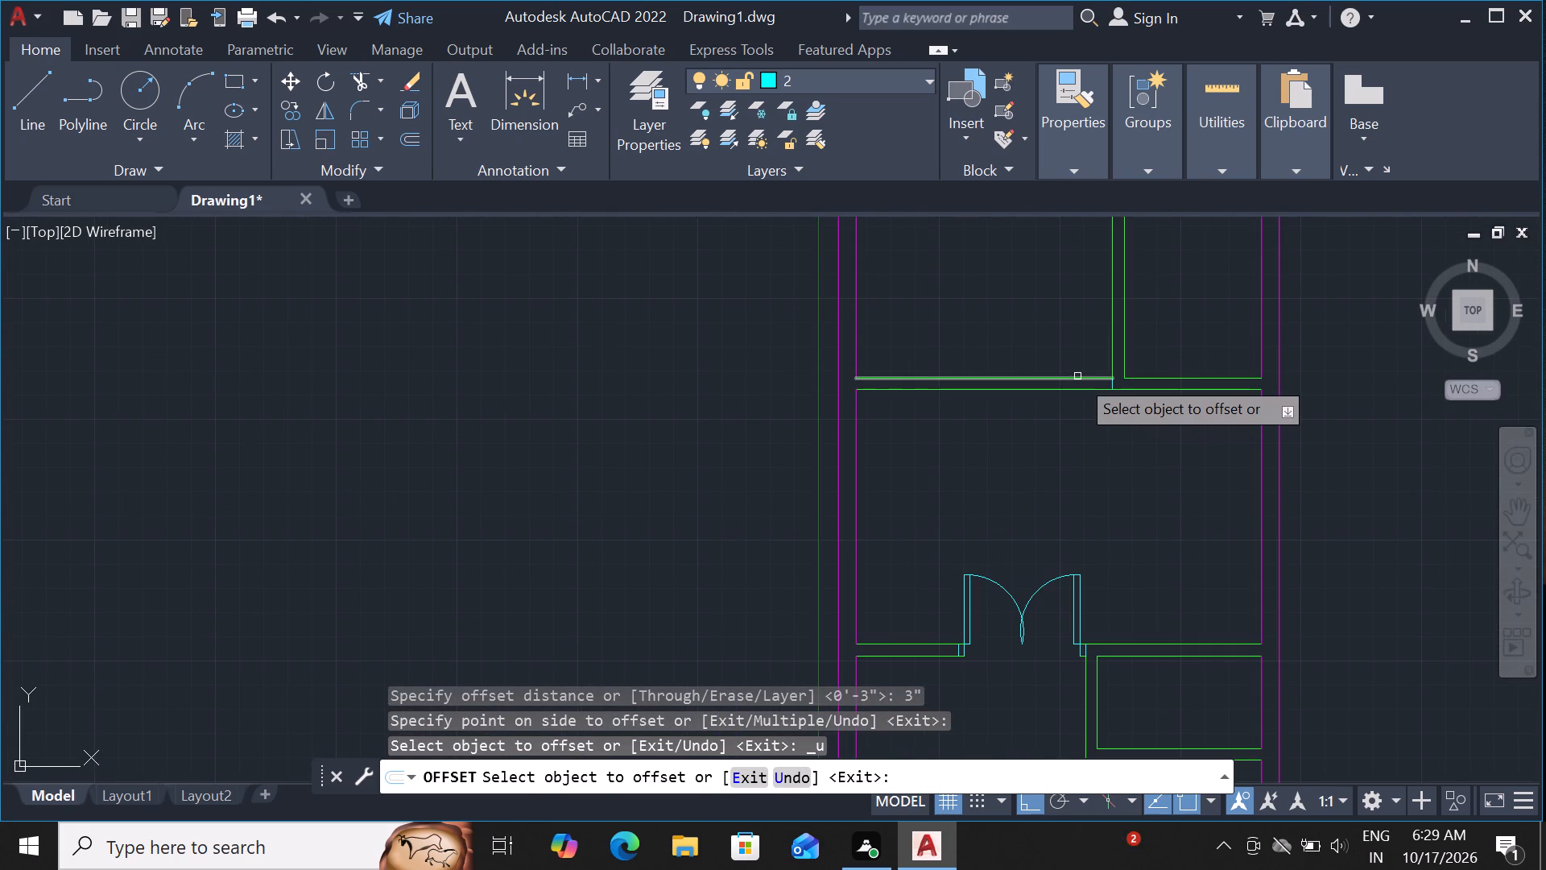
scroll(1078, 376, "up", 3)
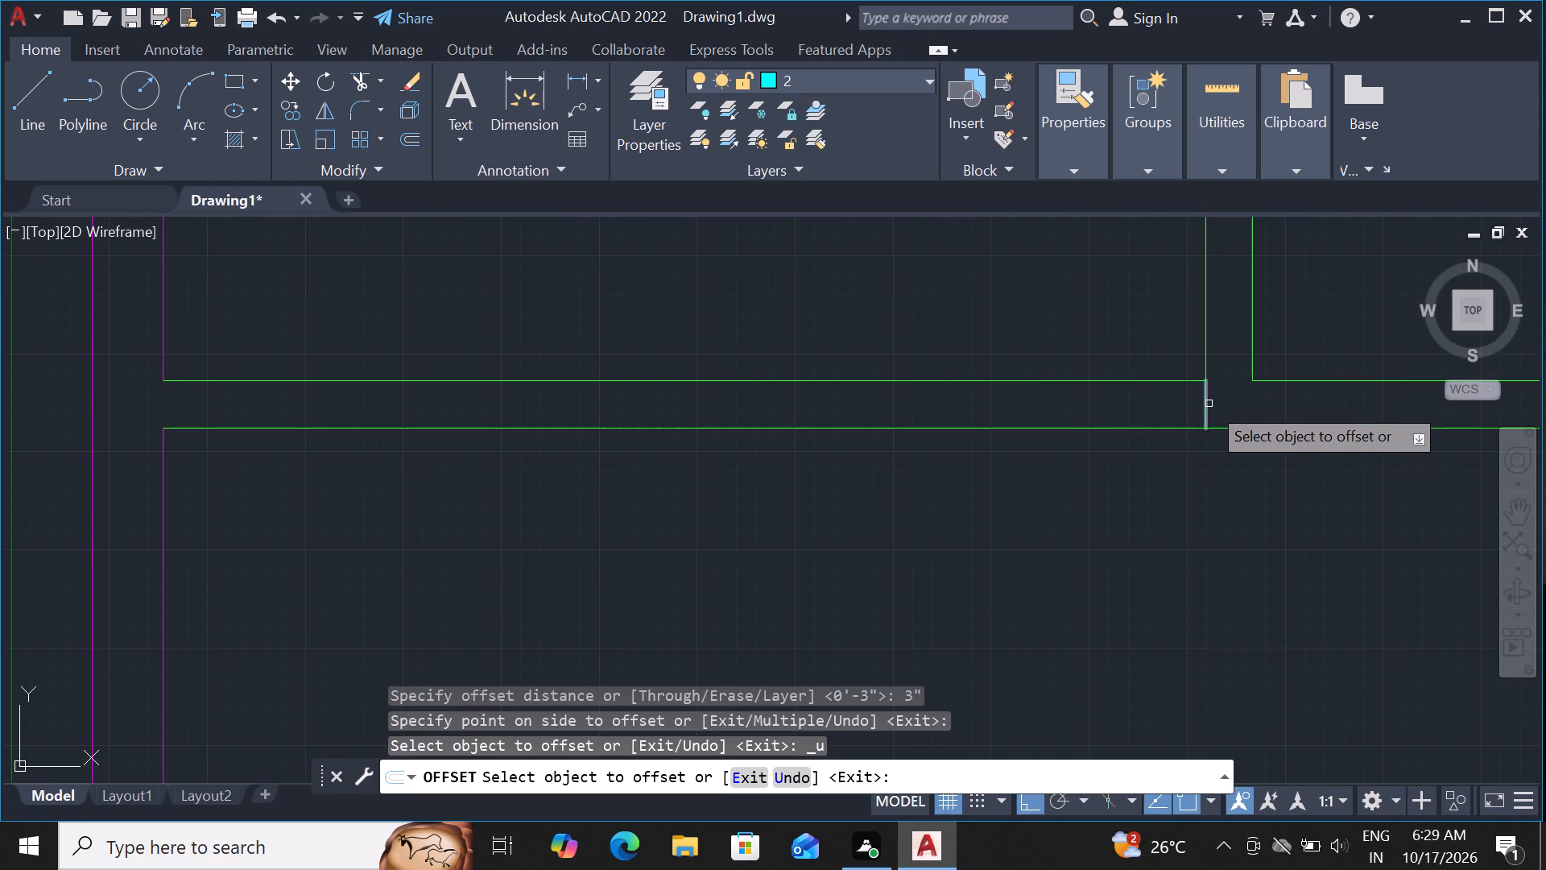
left_click(1202, 404)
left_click(1139, 415)
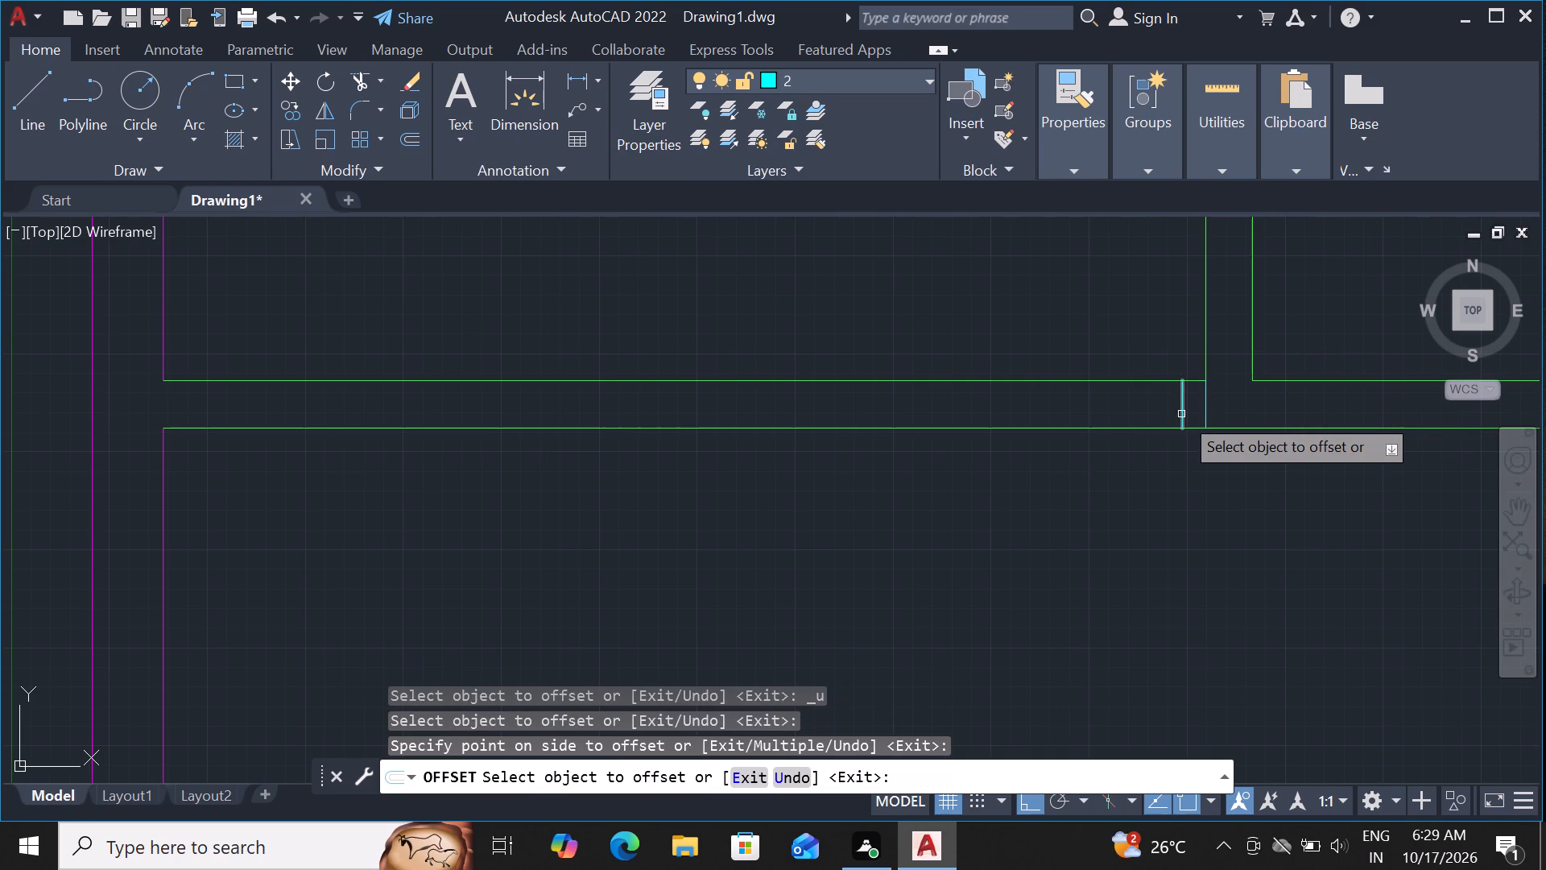
key("Escape")
Offset the jamb's opening-side line 3' to the left along the upper partition to mark the door width.
left_click(1184, 414)
type("OF")
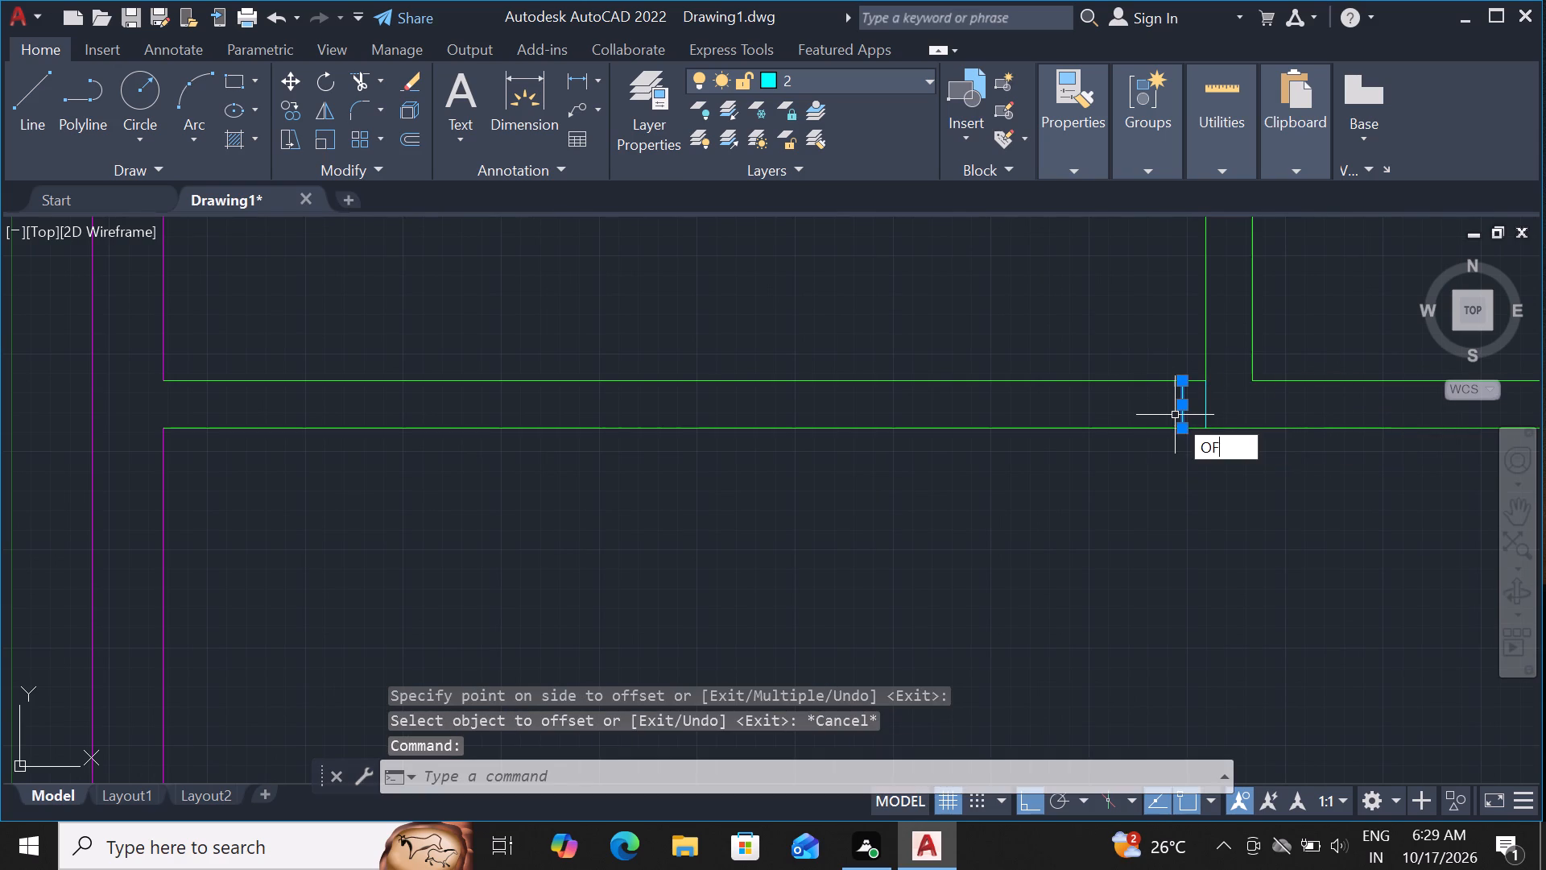
key("space")
type("3'")
key("Return")
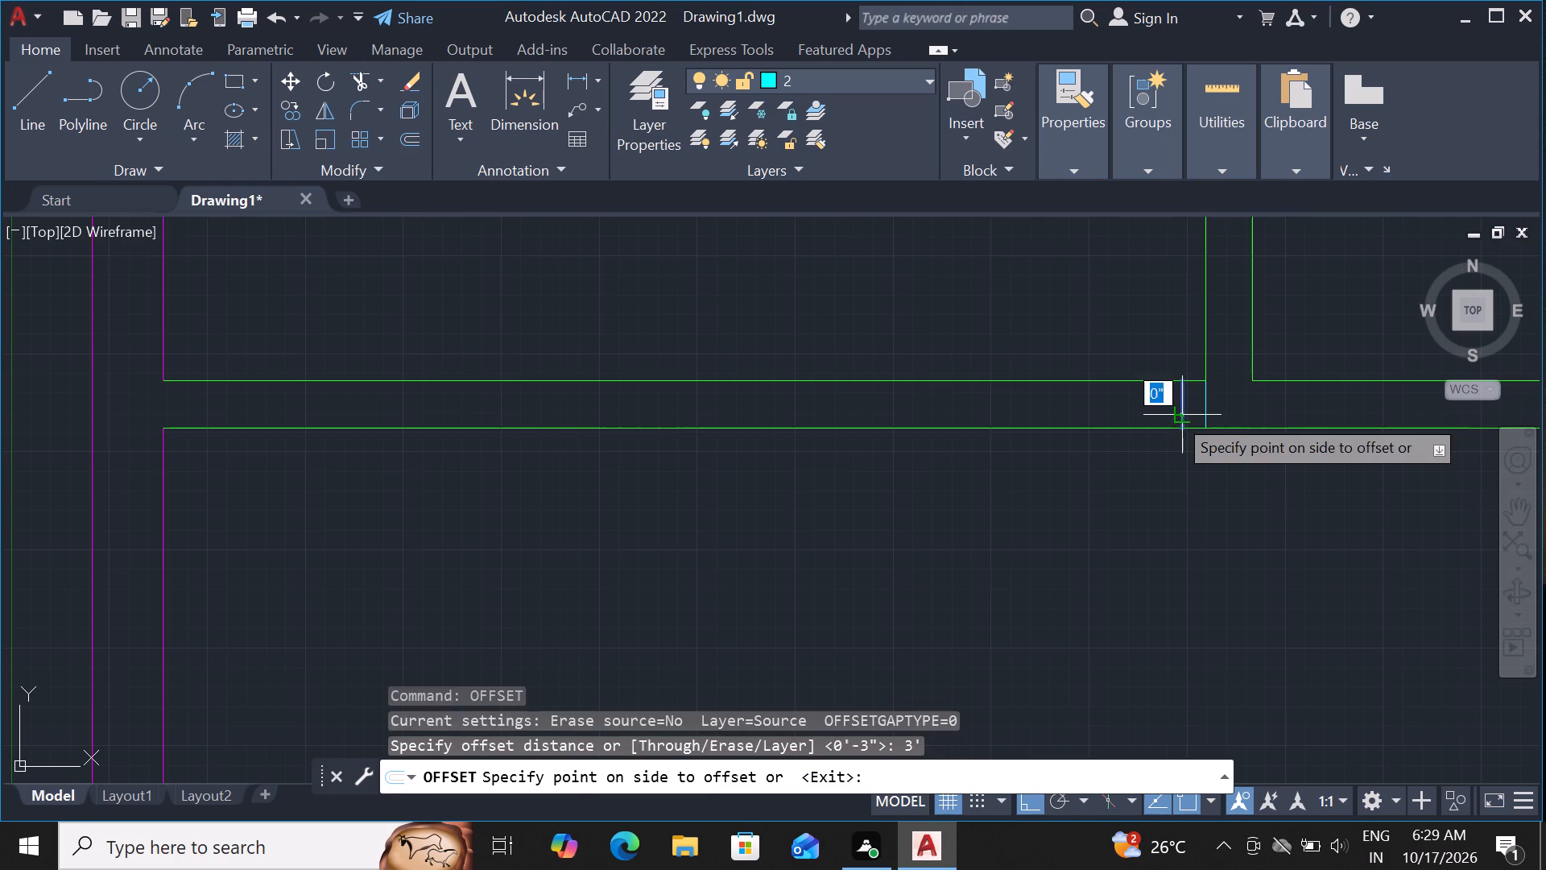
left_click(1004, 470)
key("Escape")
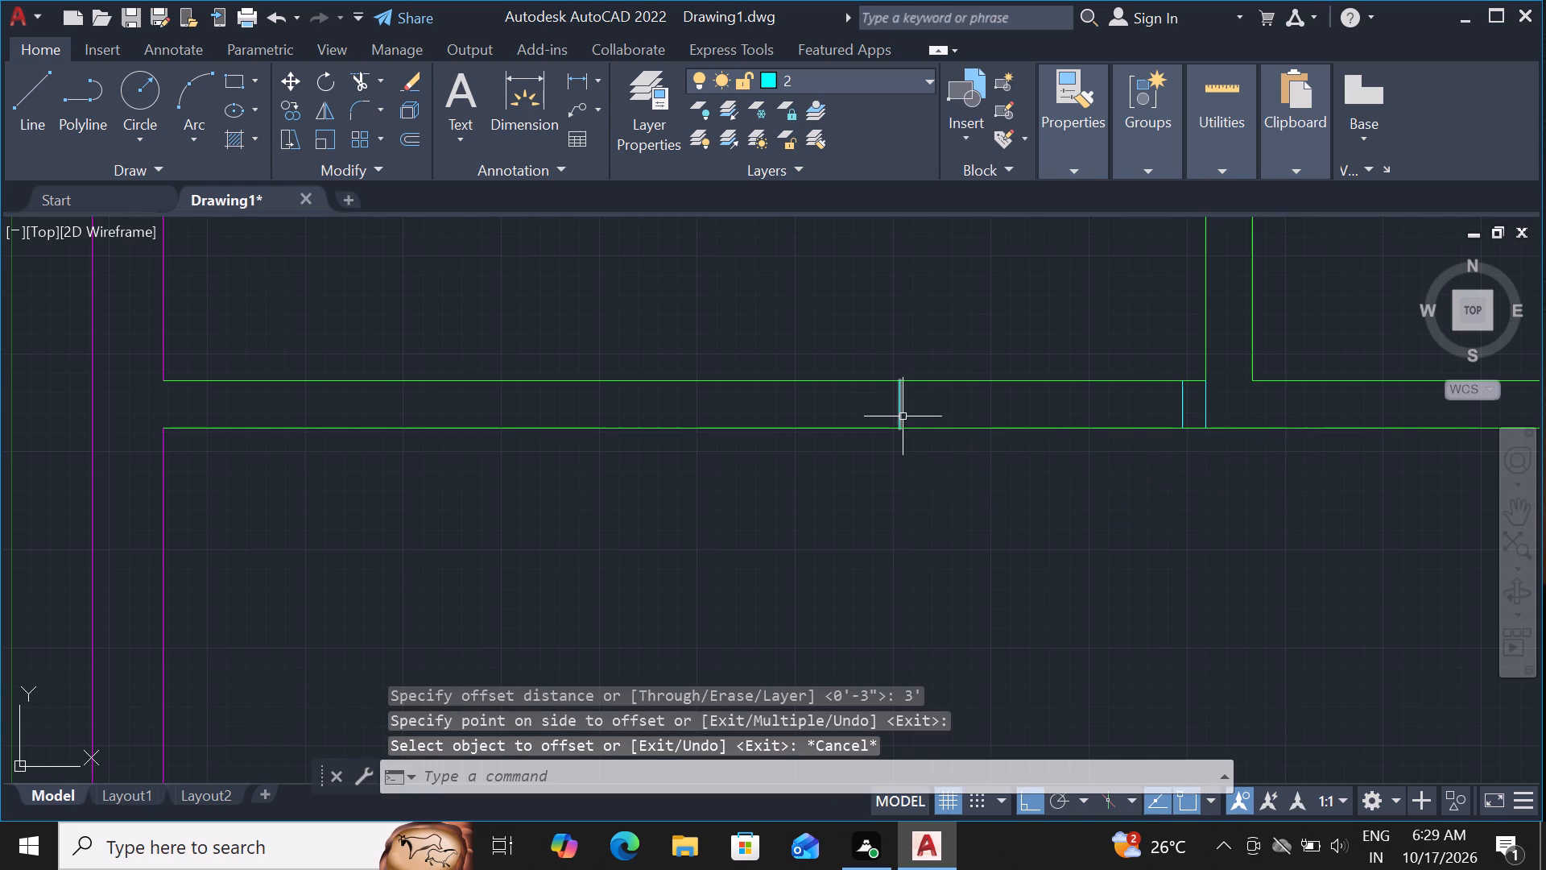
Offset the line at the far side of the 3' opening another 3" to the left to form the second jamb.
left_click(900, 416)
type("OF")
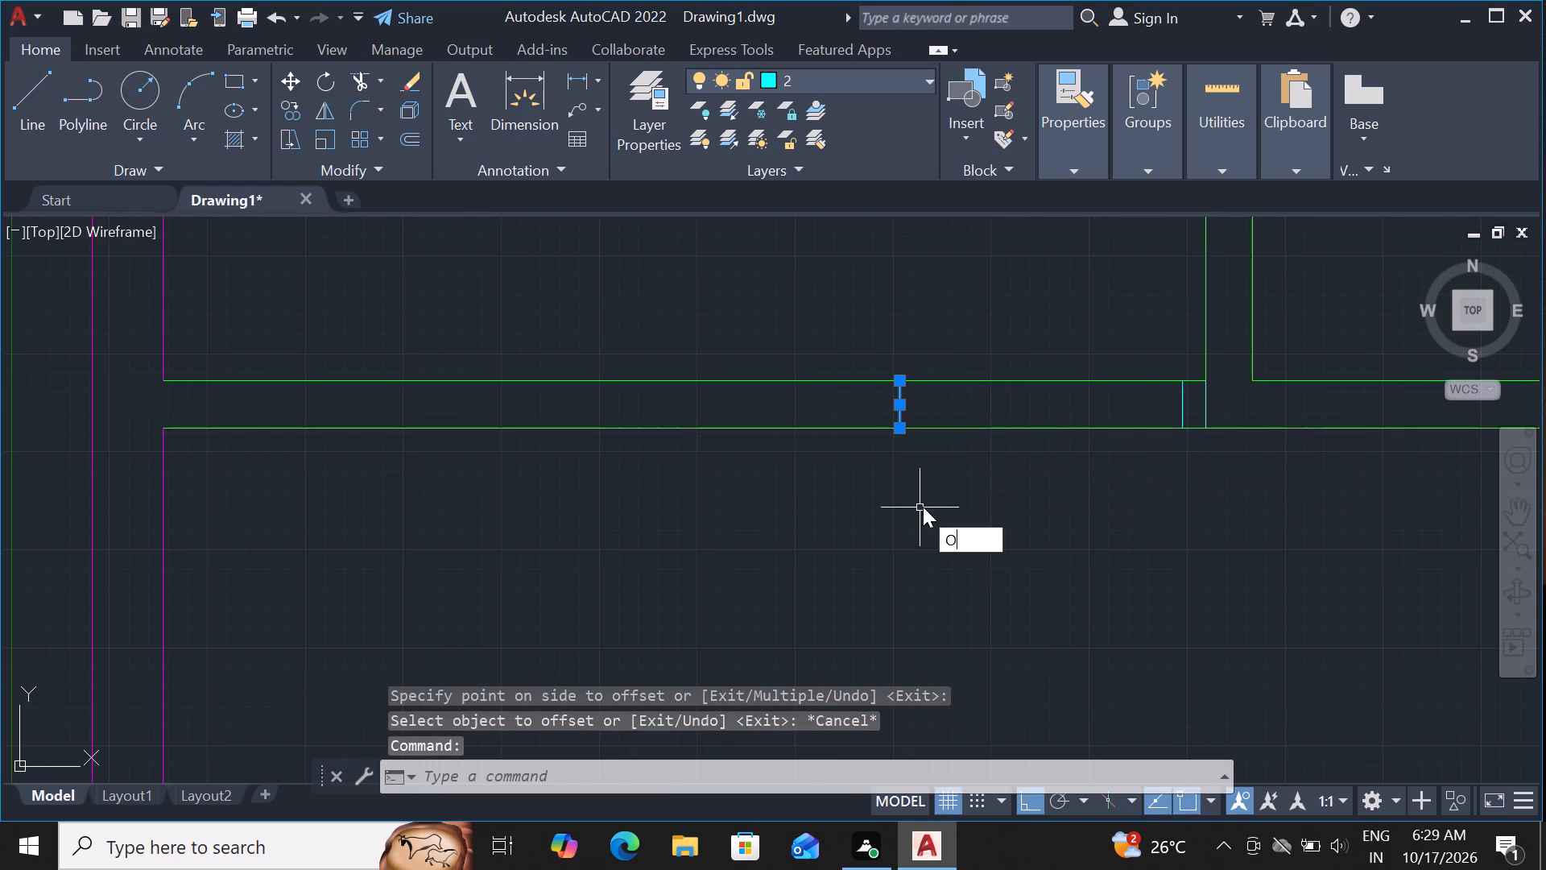
key("space")
key("3")
key("shift+quotedbl")
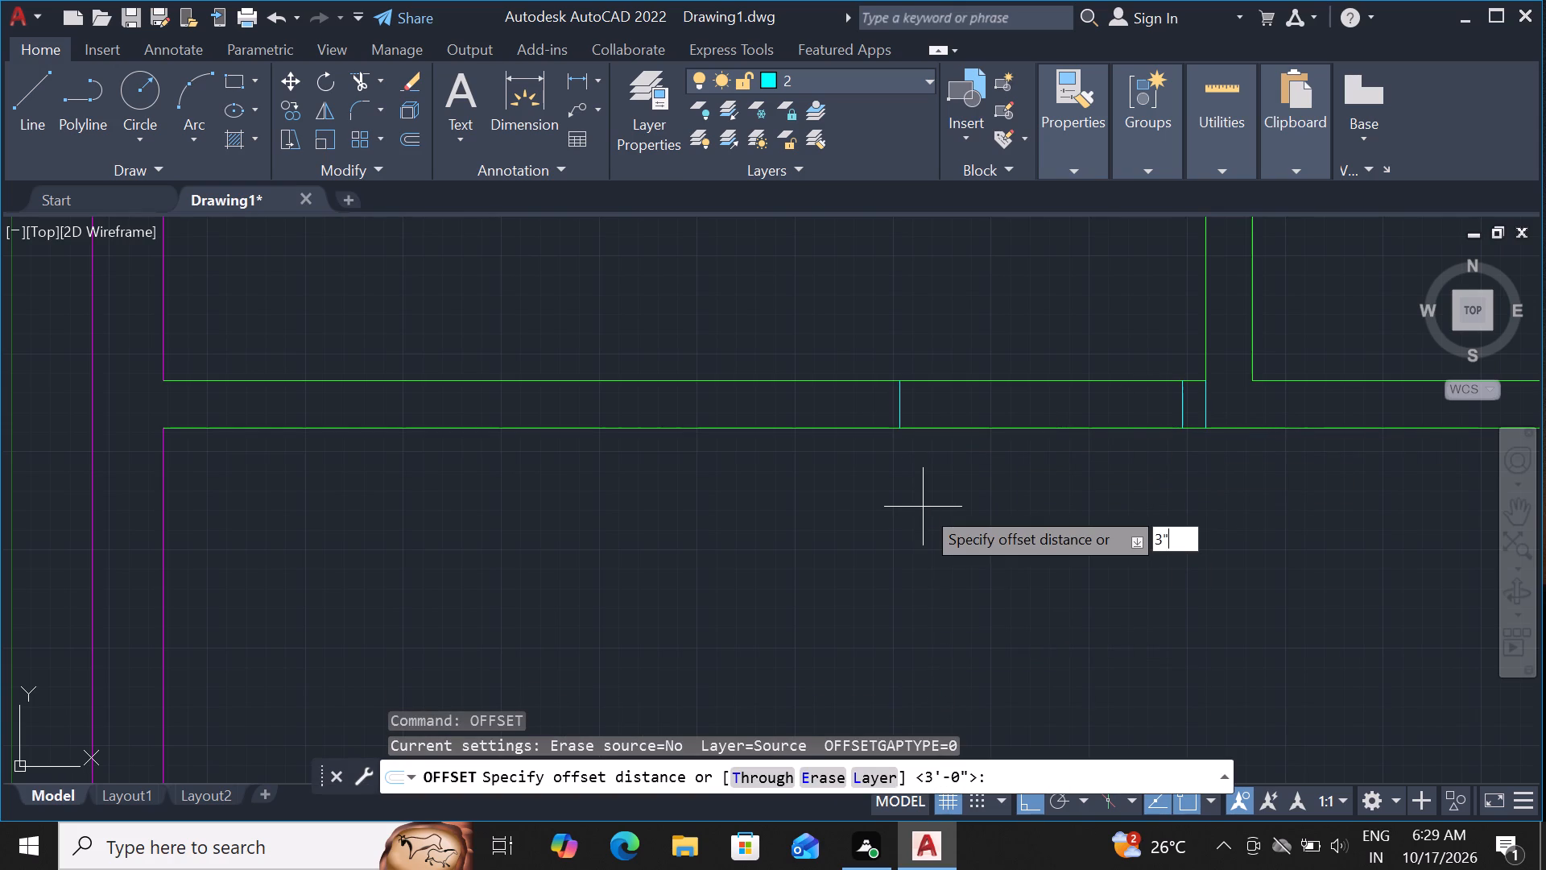
key("Return")
left_click(793, 514)
key("Escape")
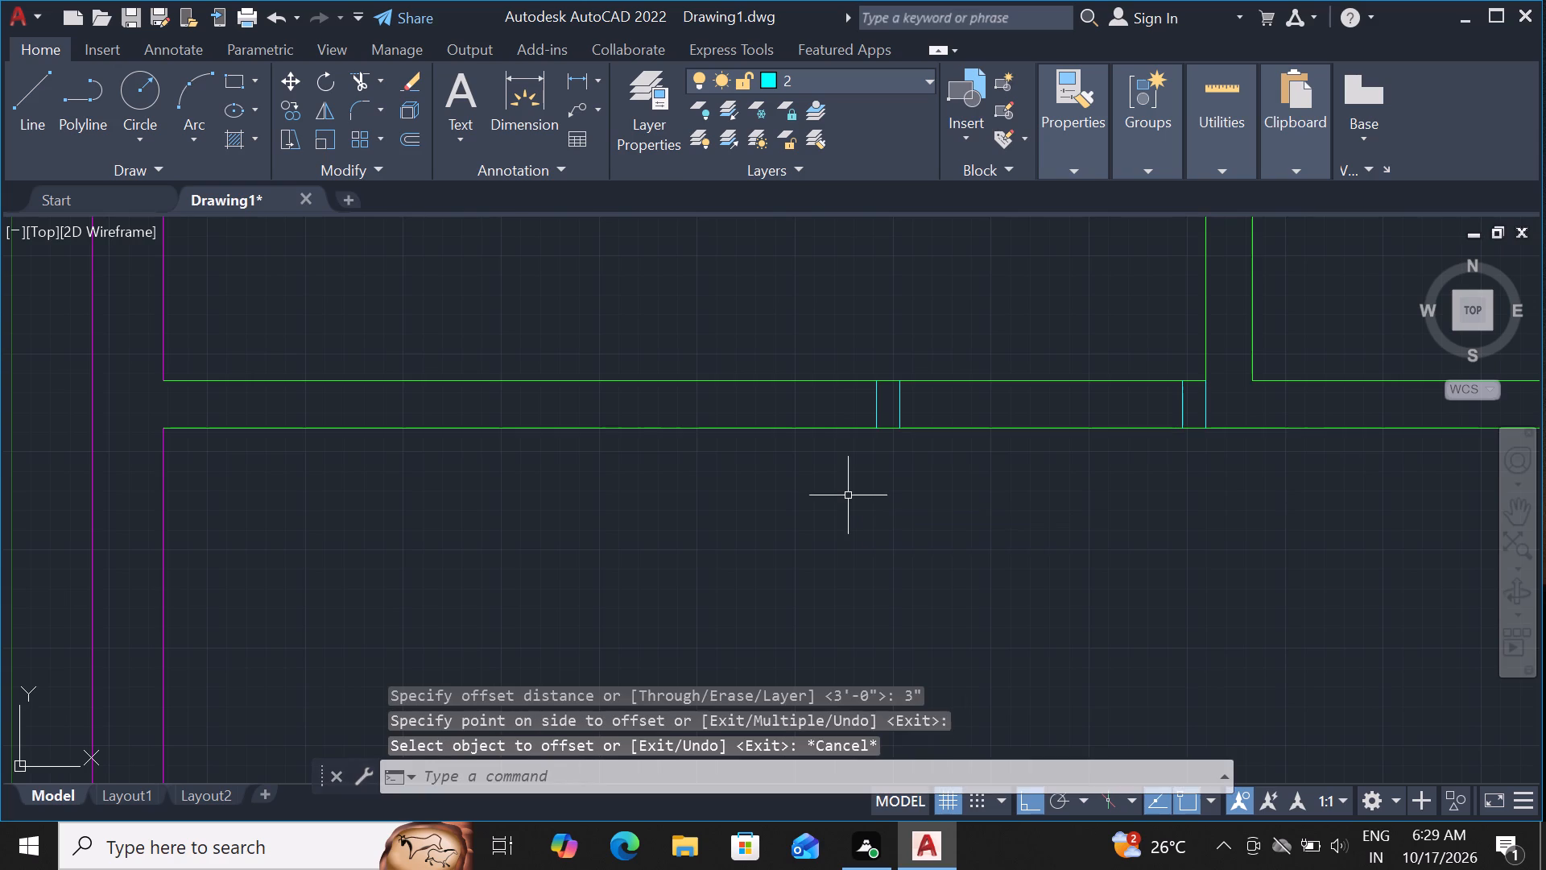
Trim both upper partition wall lines between the two jambs to open the 3' doorway.
scroll(918, 476, "down", 3)
type("TR")
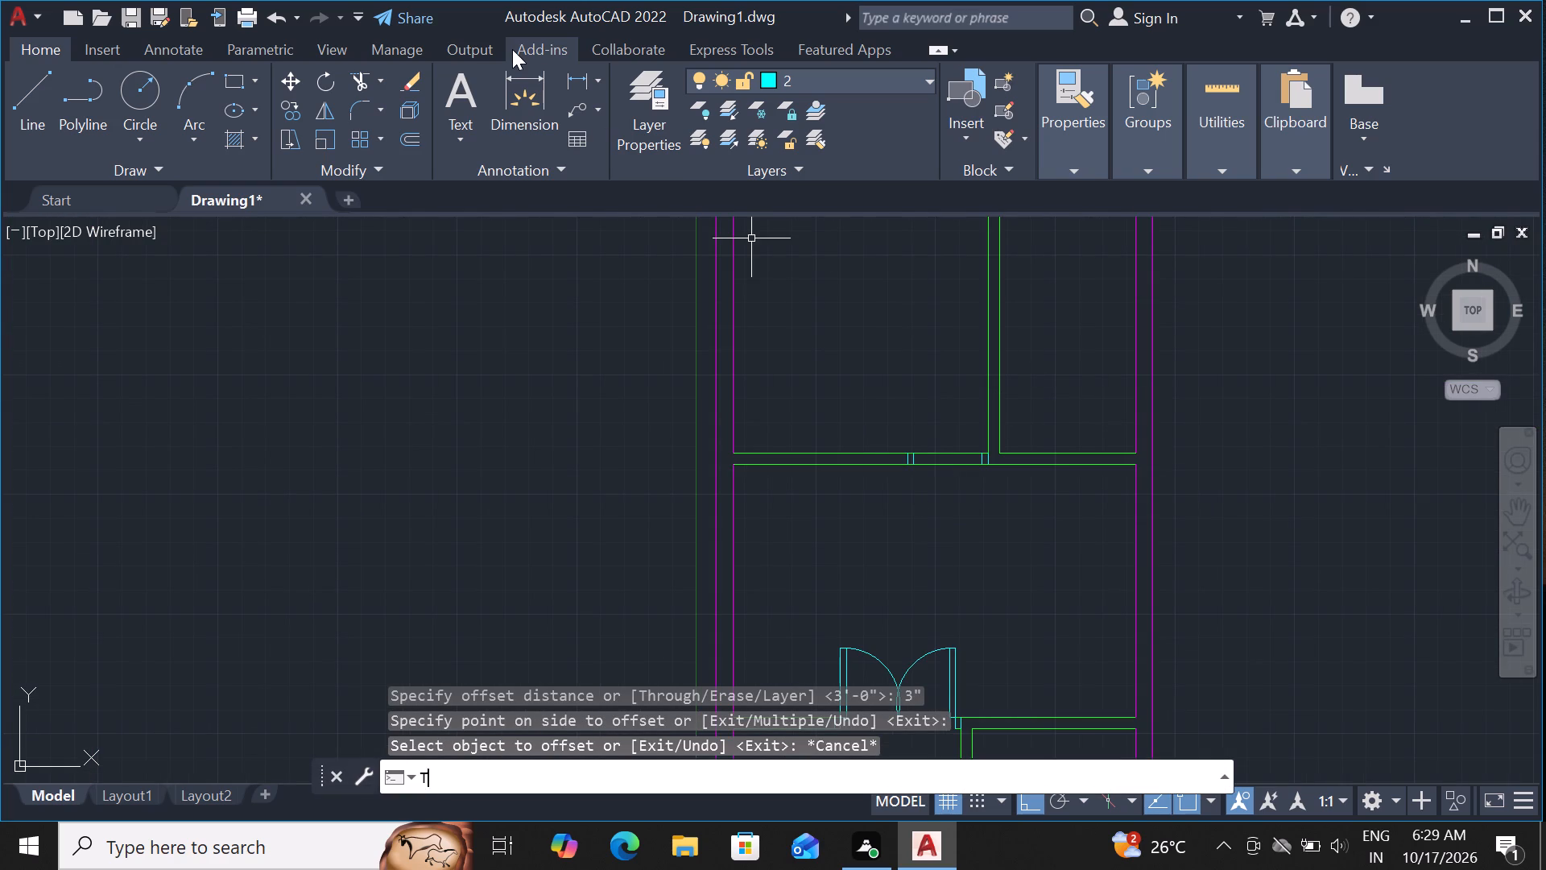
key("space")
key("space")
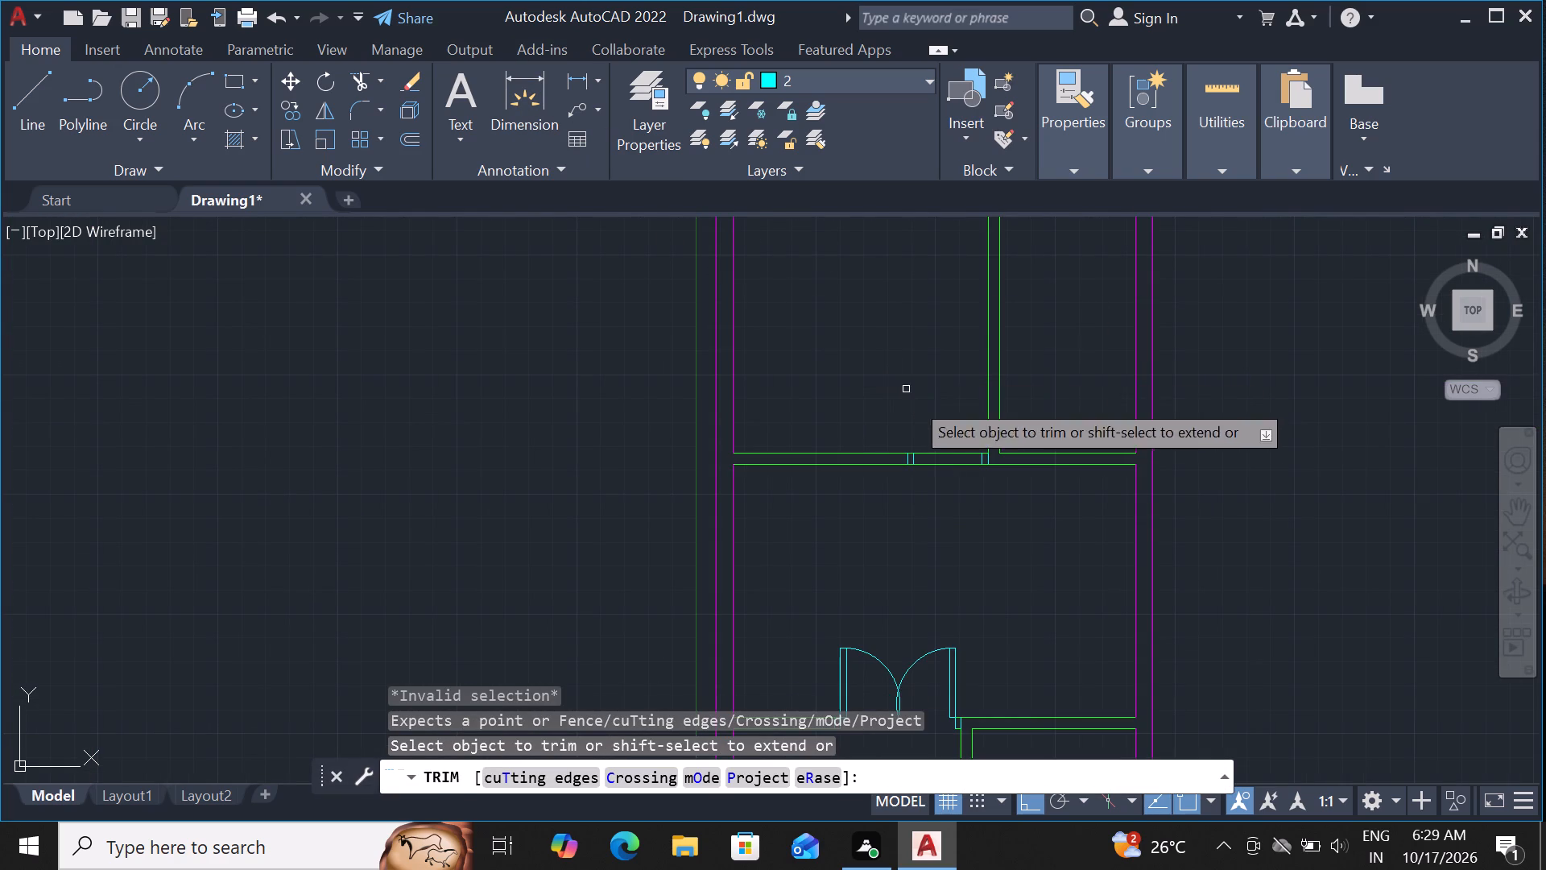
left_click(917, 405)
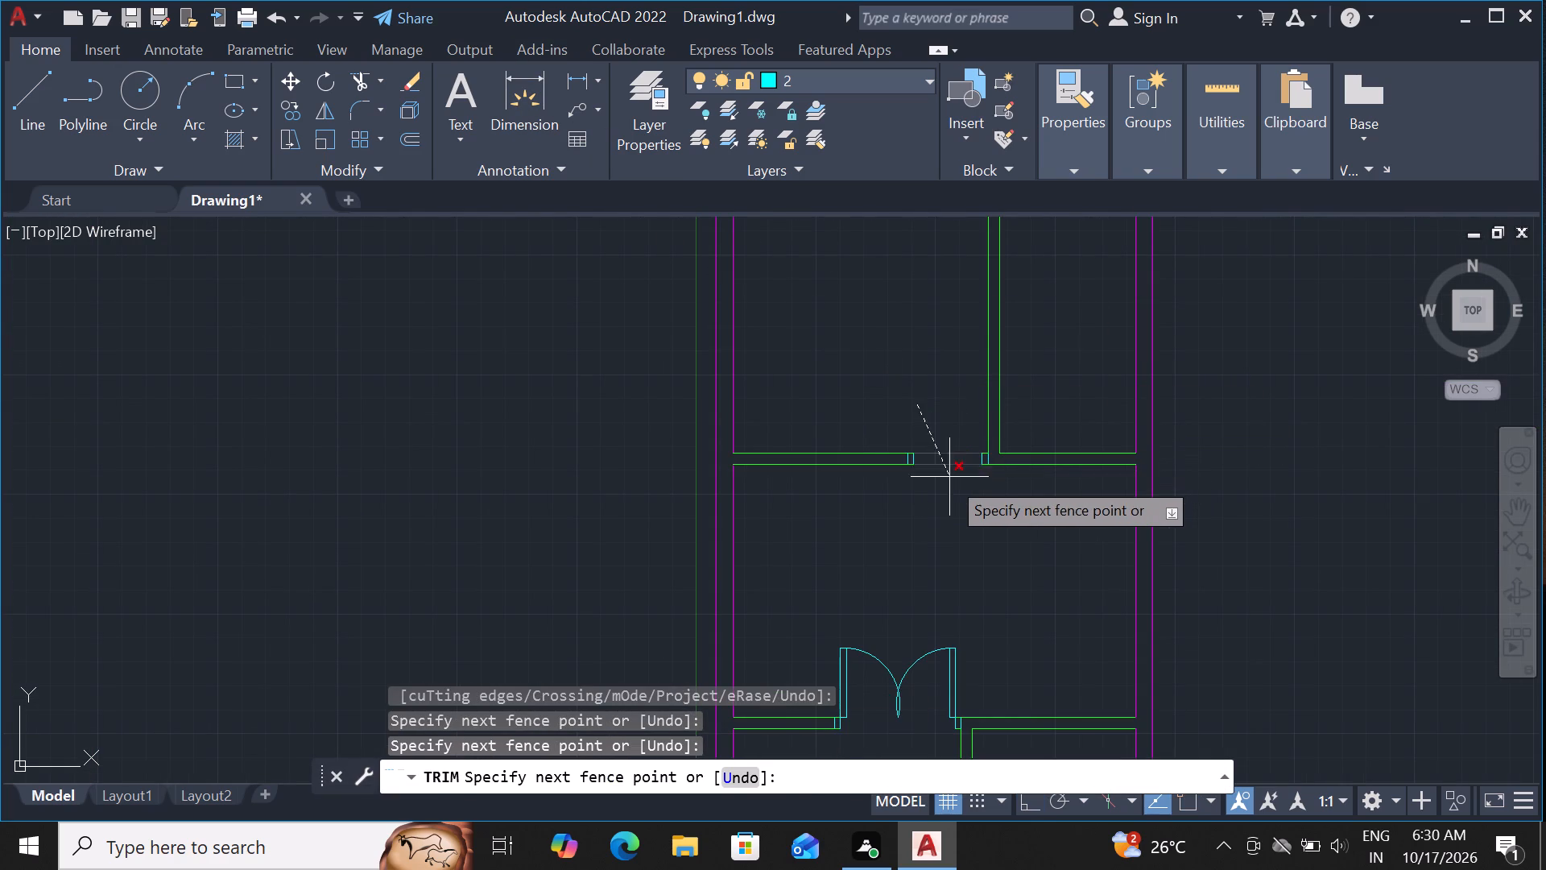
left_click(946, 483)
key("Escape")
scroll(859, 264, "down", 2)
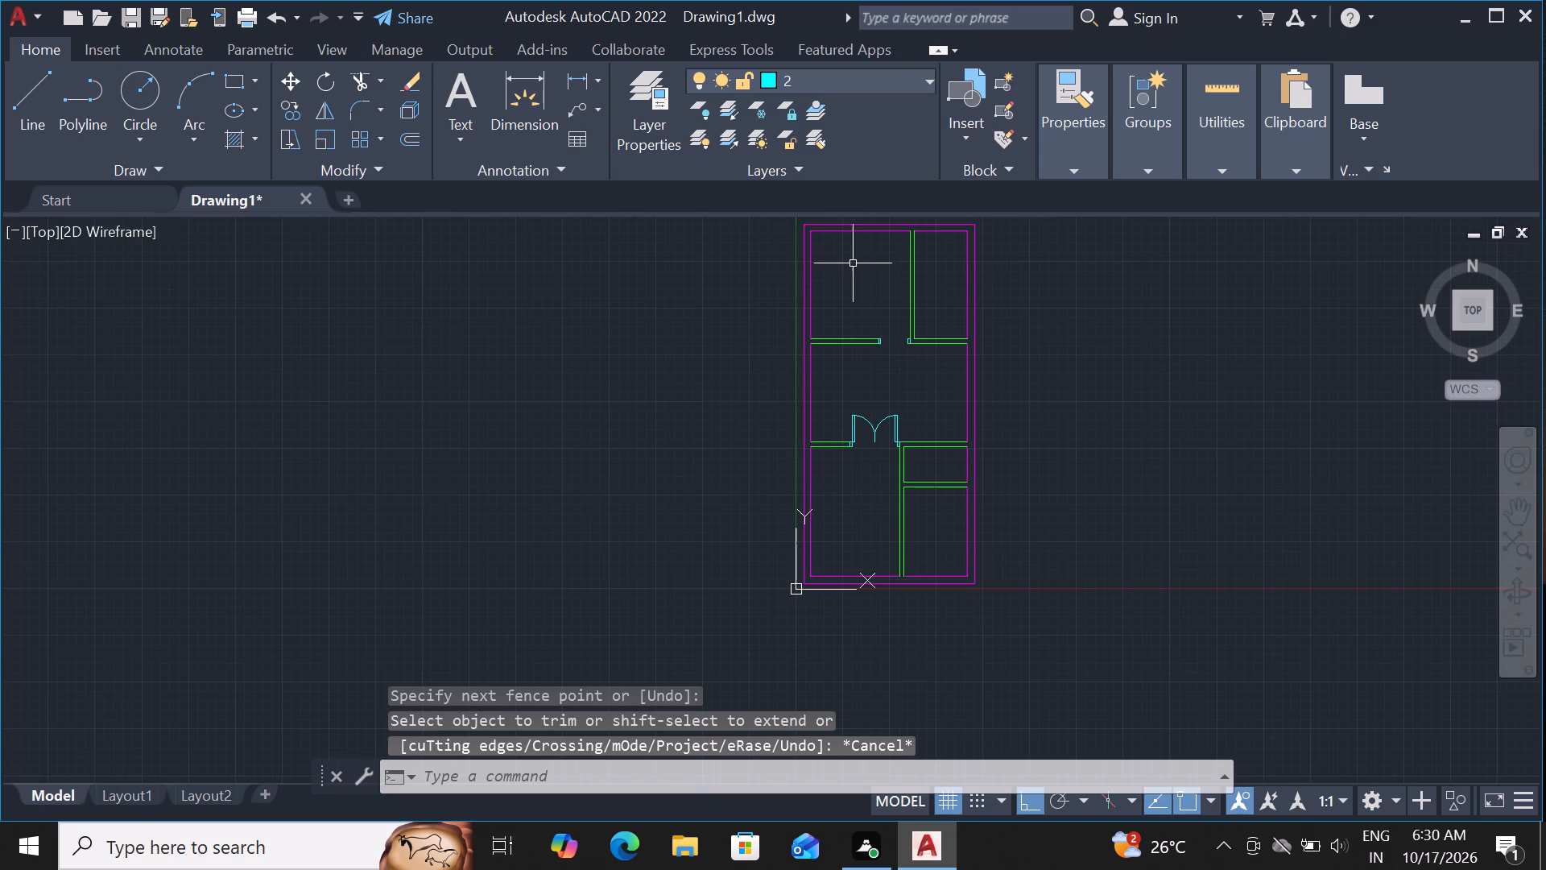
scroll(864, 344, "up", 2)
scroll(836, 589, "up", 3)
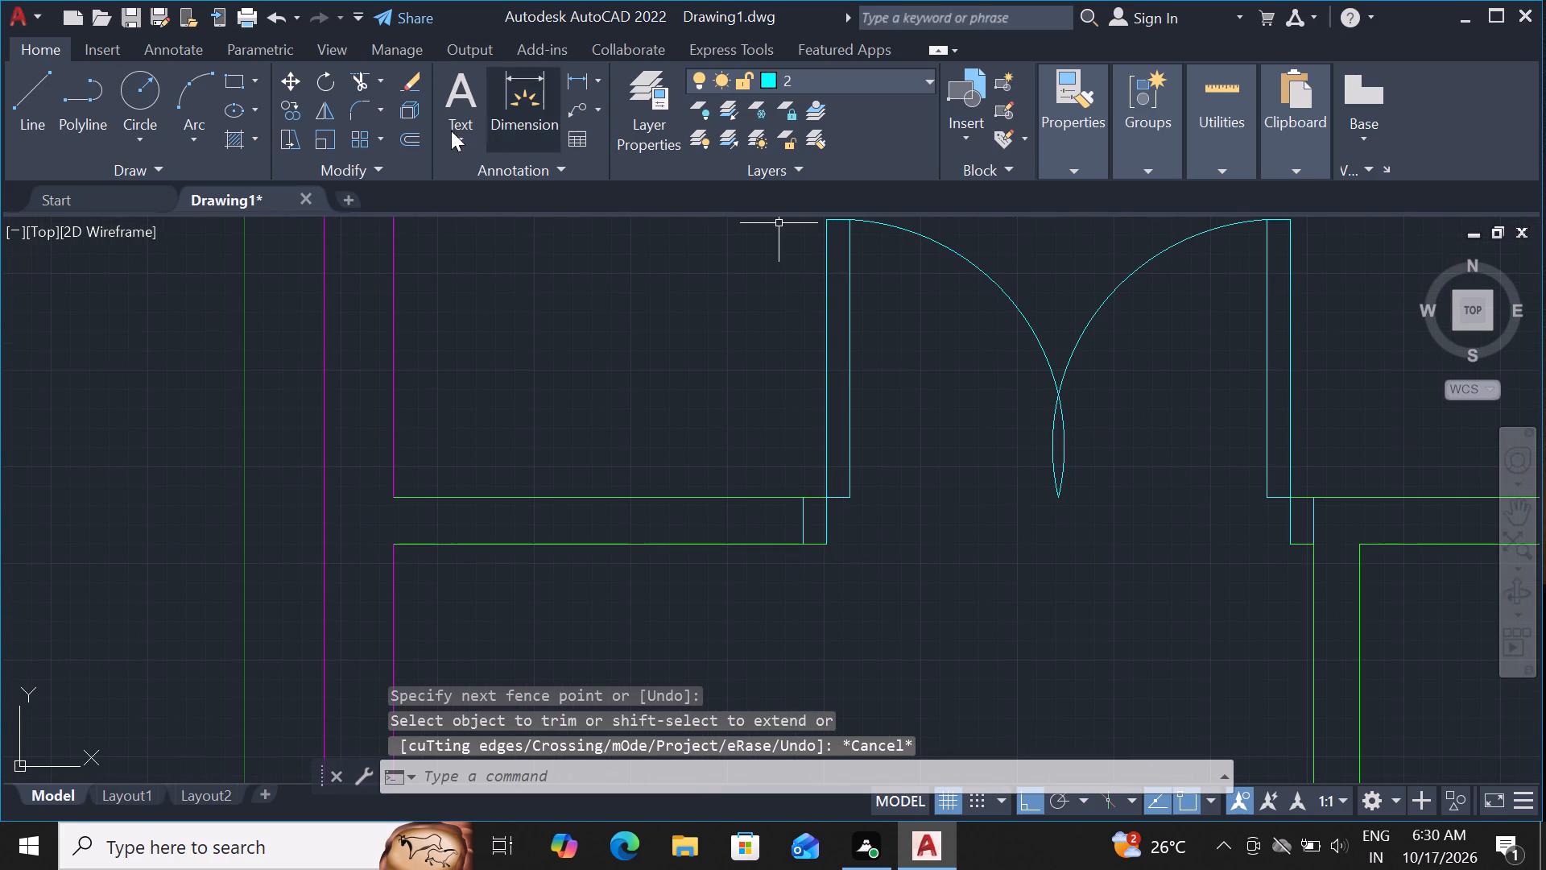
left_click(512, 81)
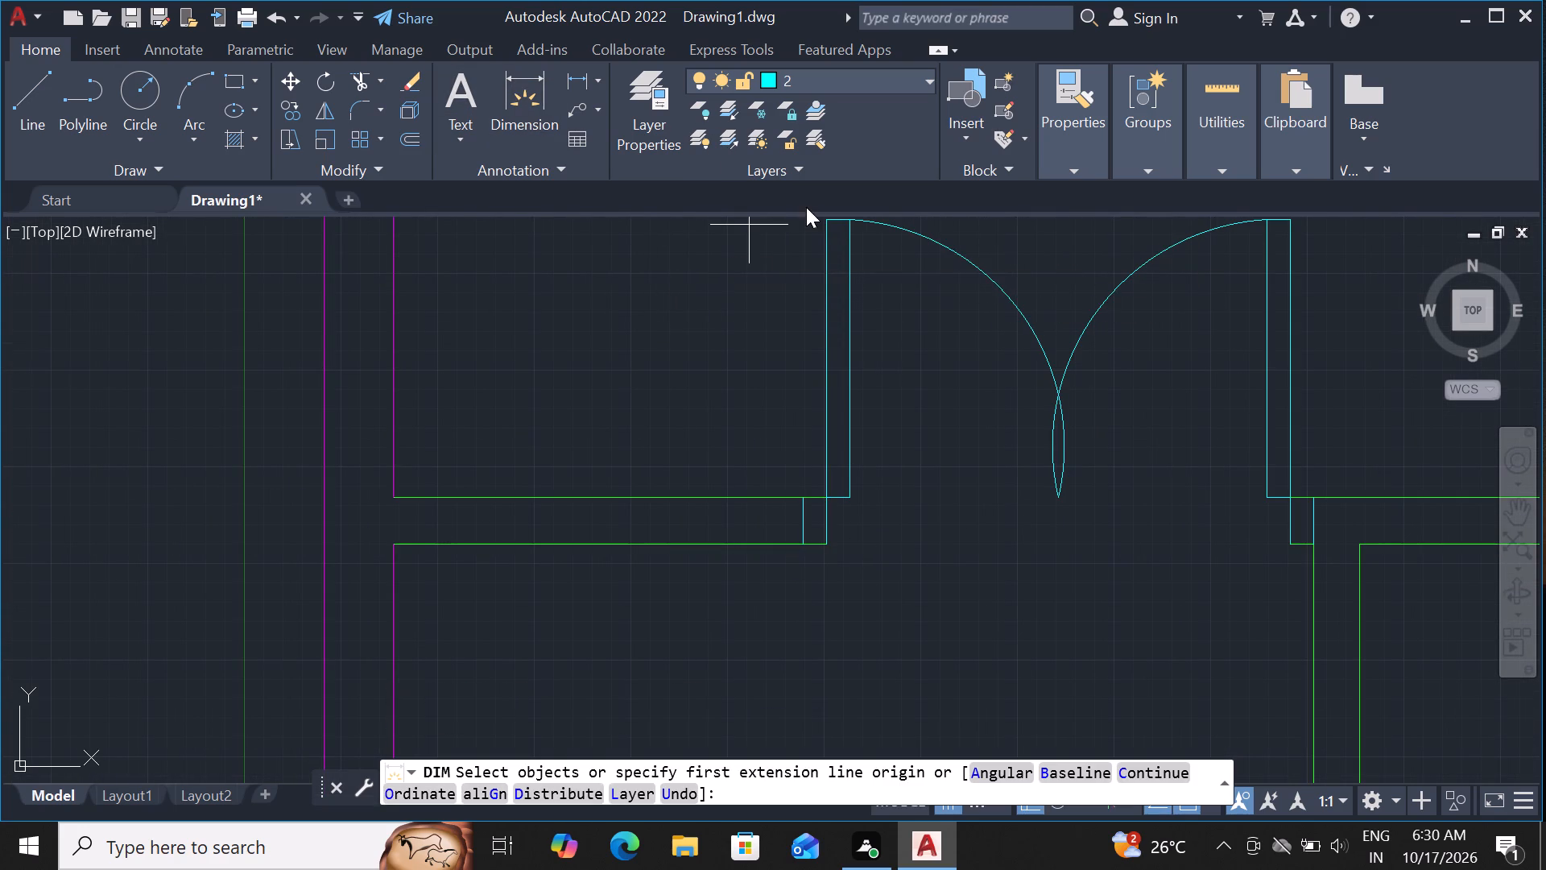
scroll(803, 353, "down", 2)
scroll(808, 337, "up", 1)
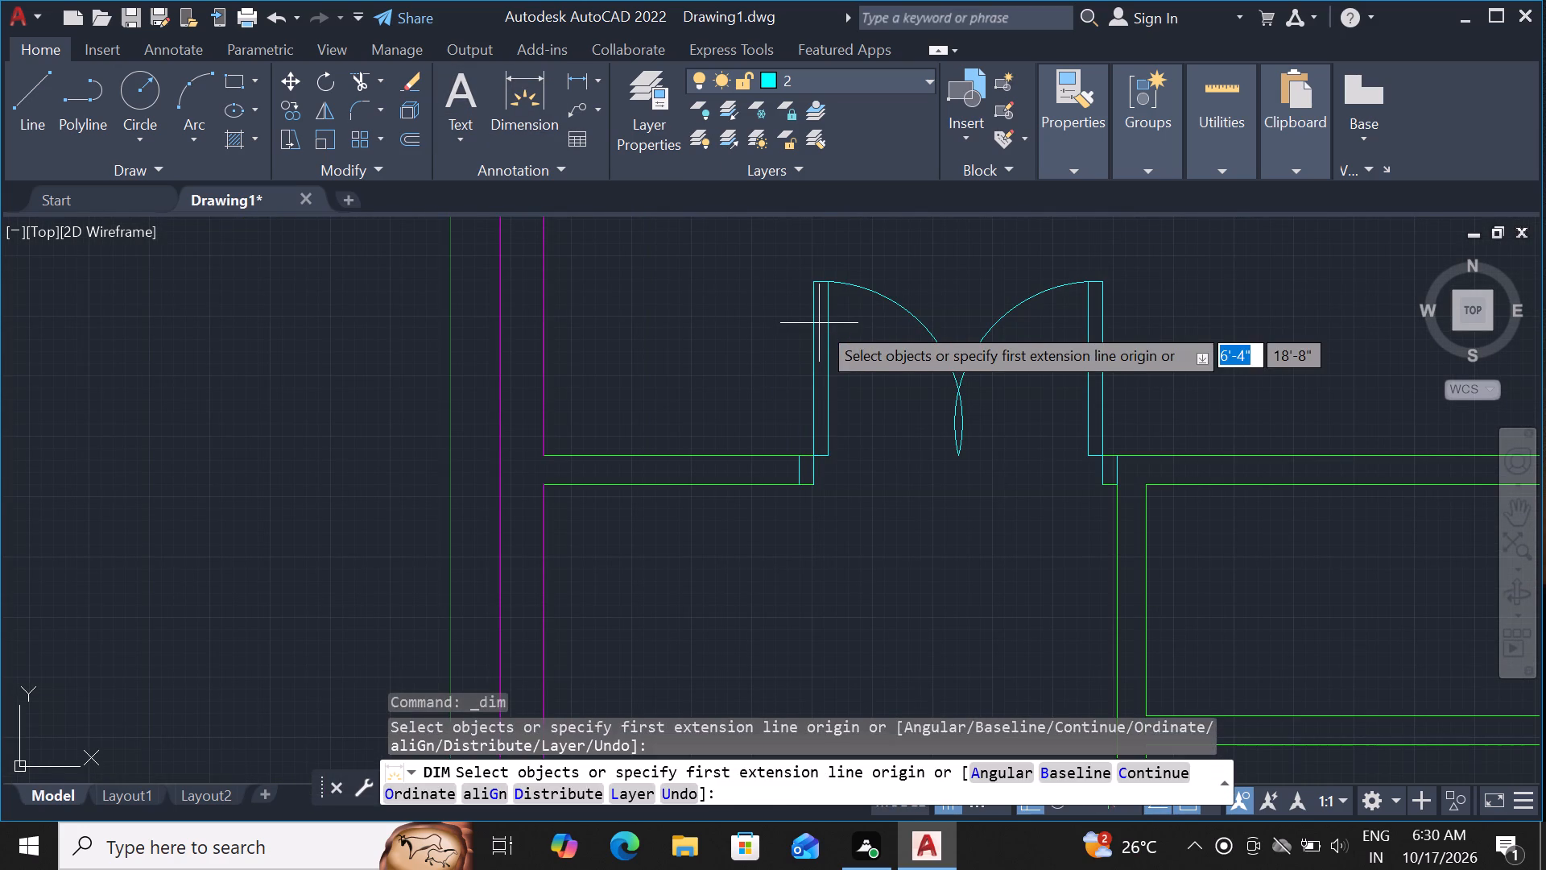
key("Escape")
Delete both door leaves and both swing arcs of the double door in the middle partition.
left_click(830, 342)
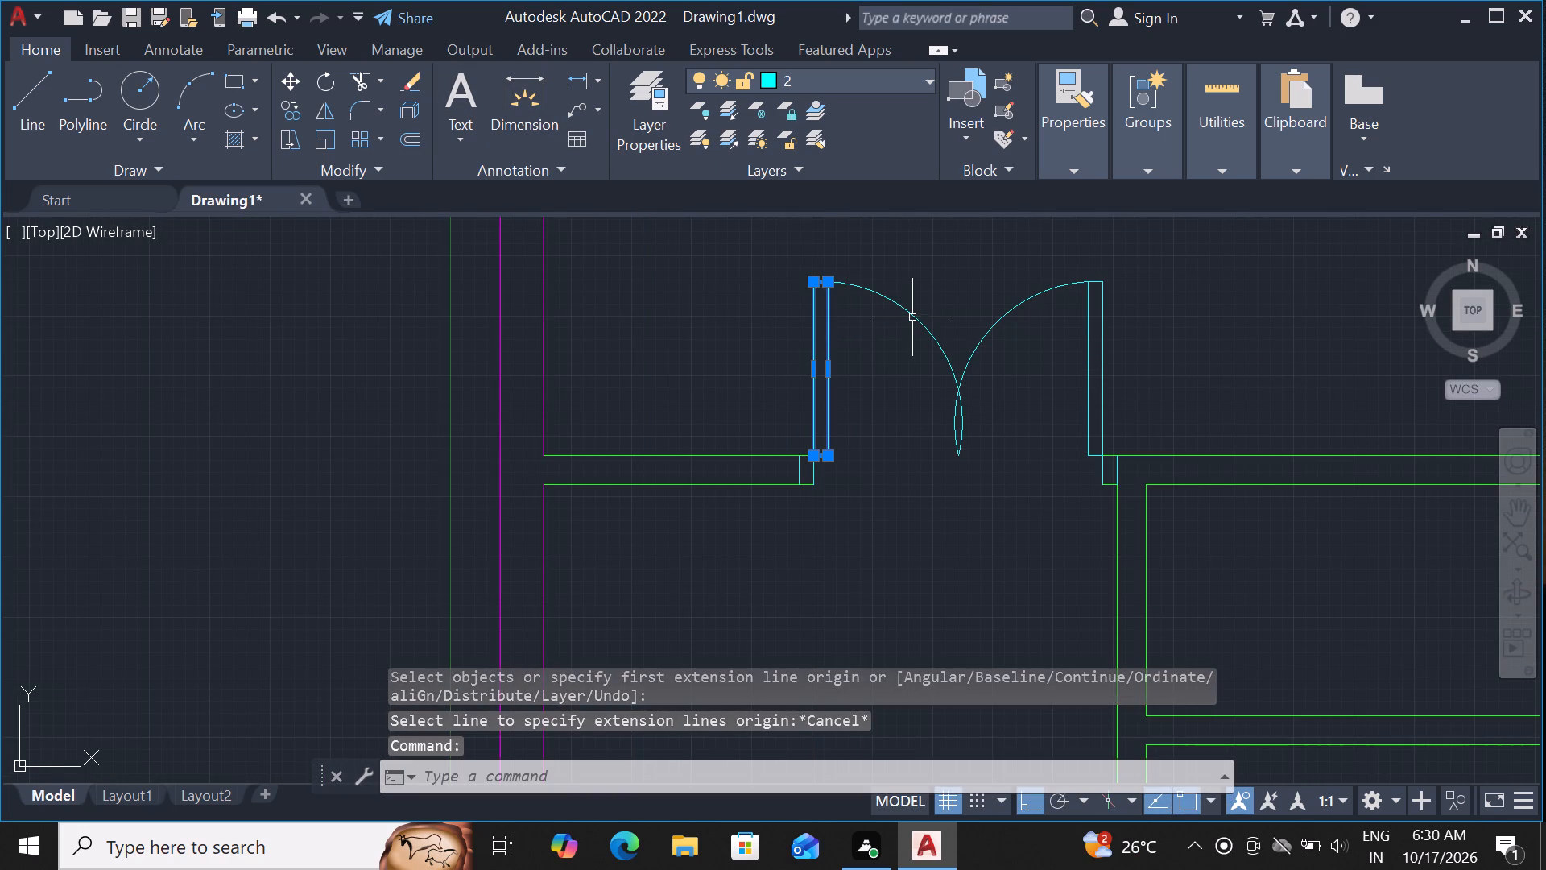
left_click(912, 317)
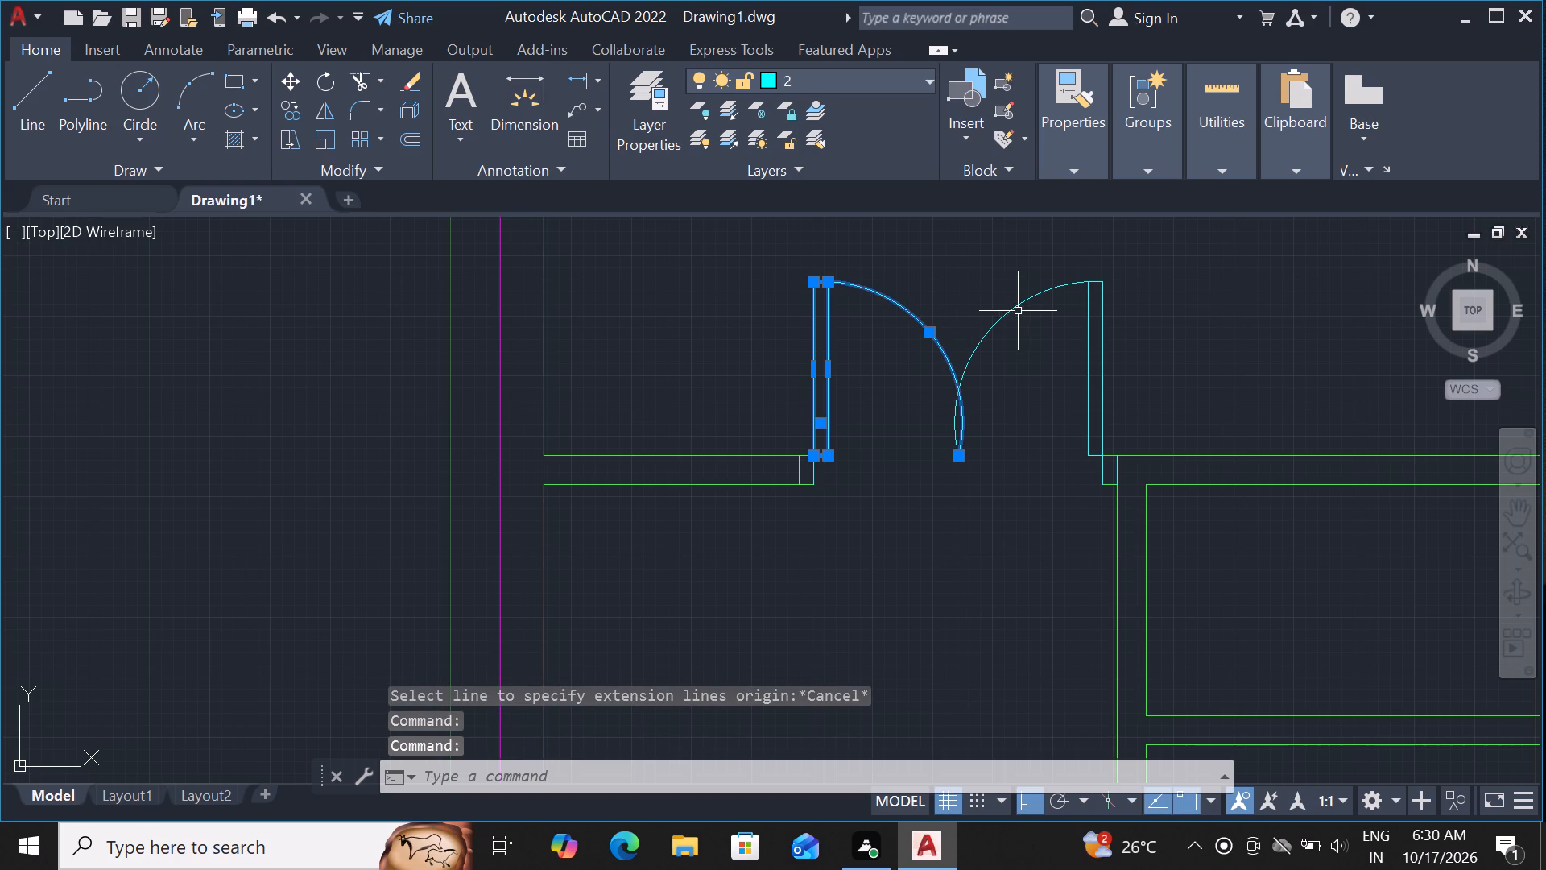
left_click(1020, 304)
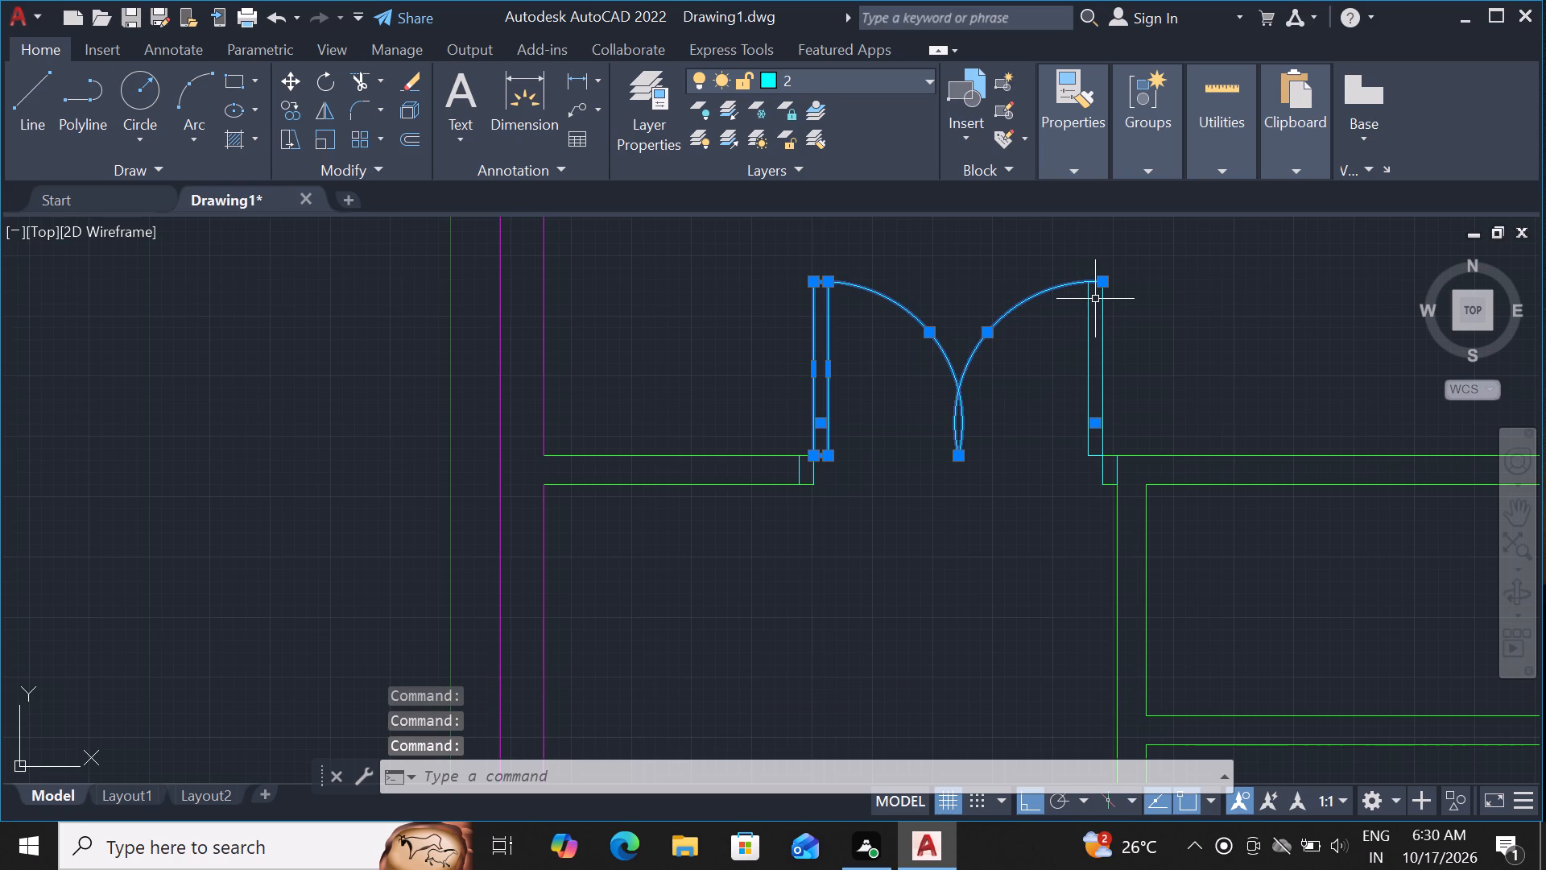
left_click(1088, 300)
key("Delete")
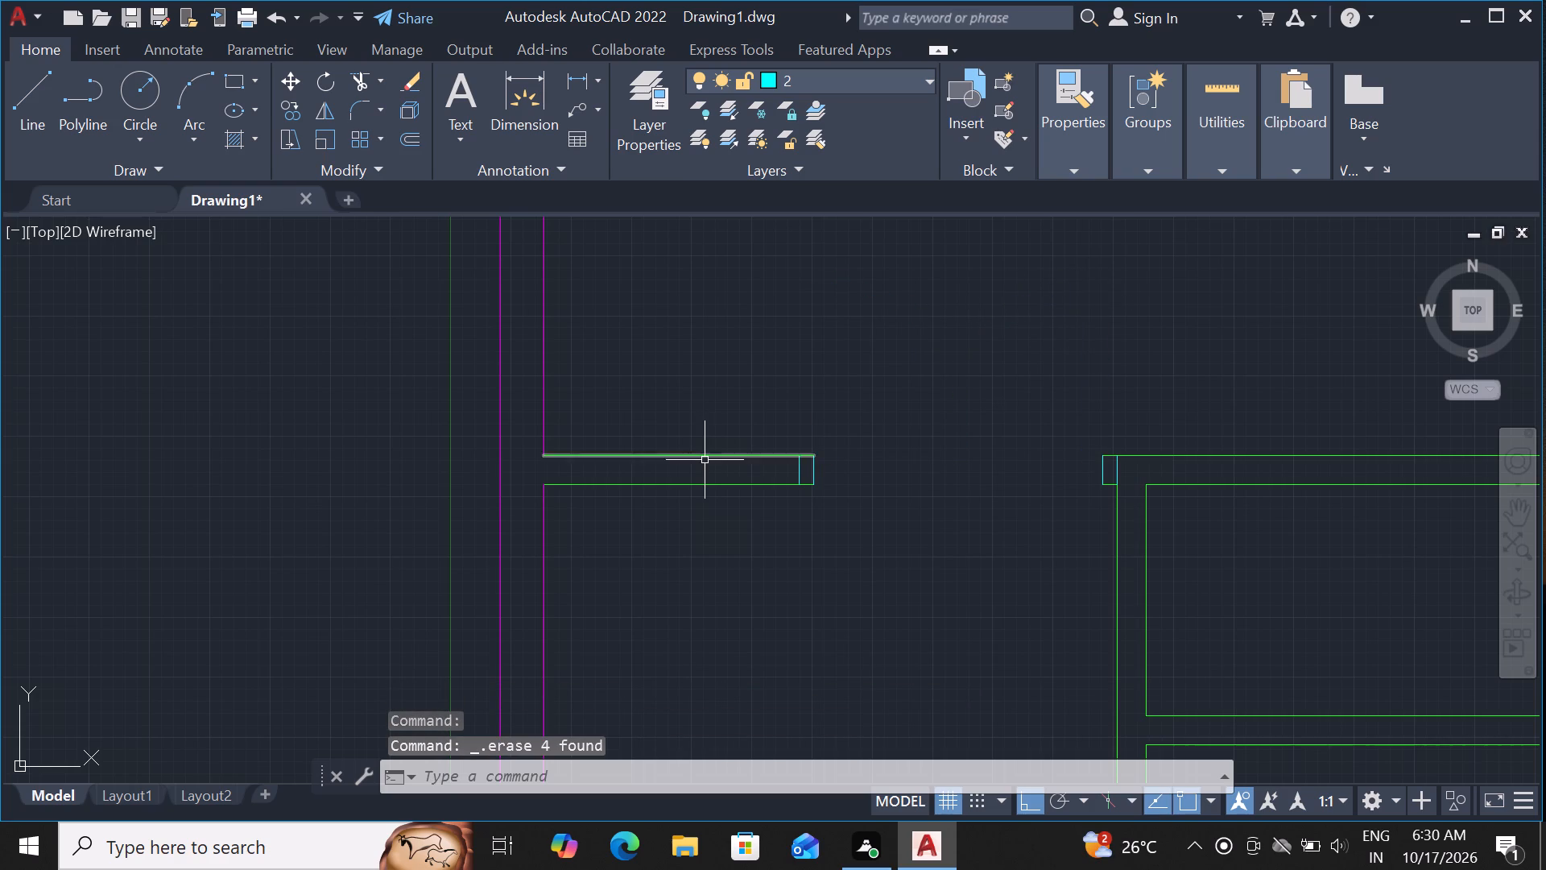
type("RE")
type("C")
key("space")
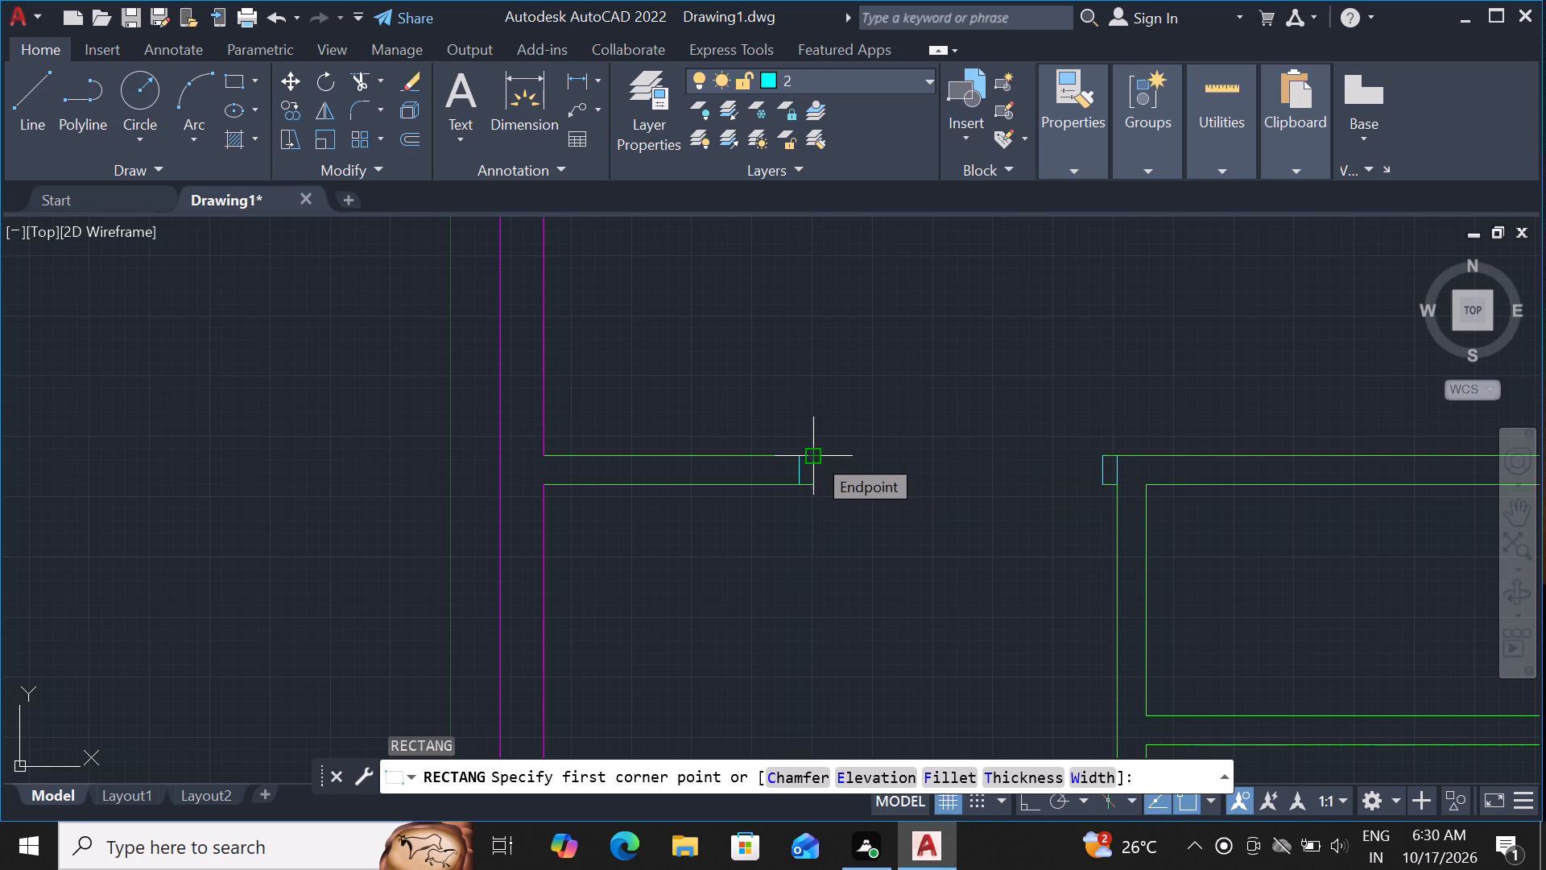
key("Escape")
Offset the left jamb's opening-side line 2'6" to the right to mark the middle of the middle-partition doorway.
left_click(814, 480)
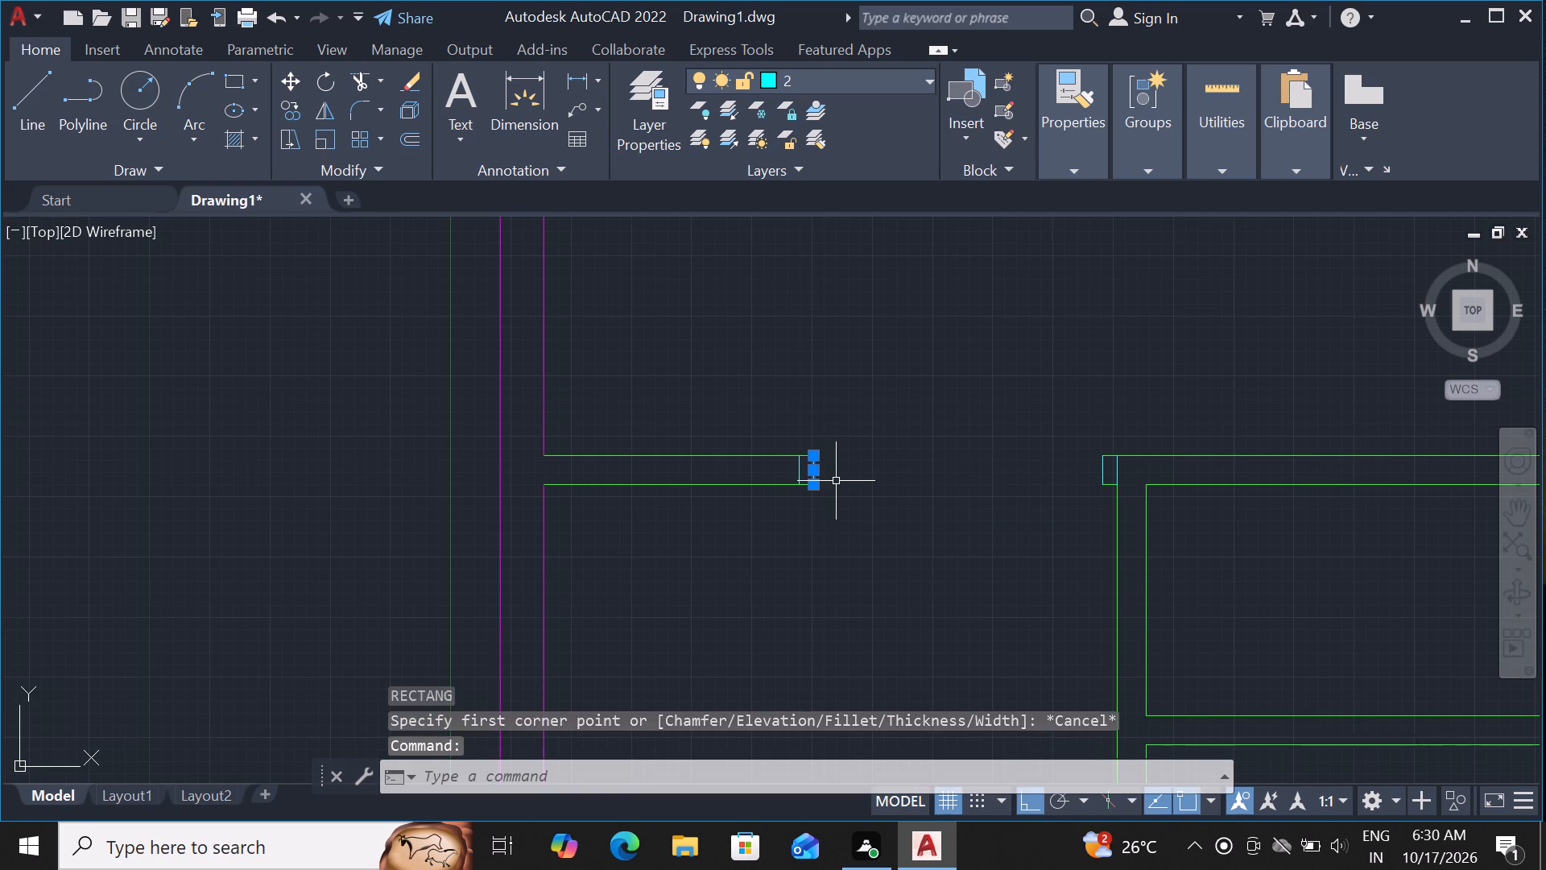
key("o")
type("F 2")
type("'6")
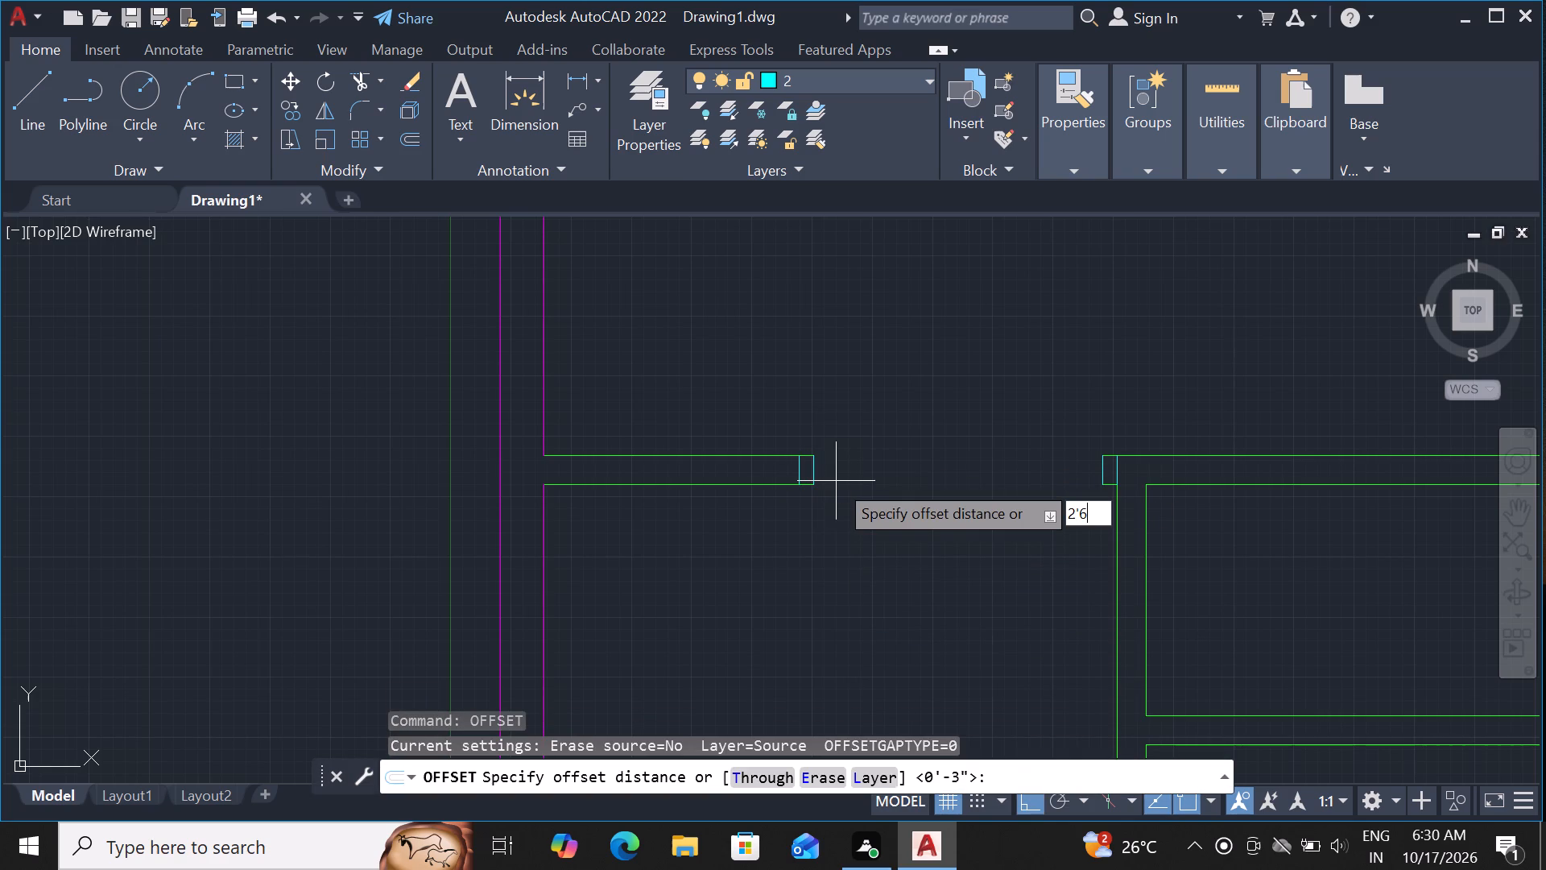
key("shift+quotedbl")
key("Return")
left_click(948, 467)
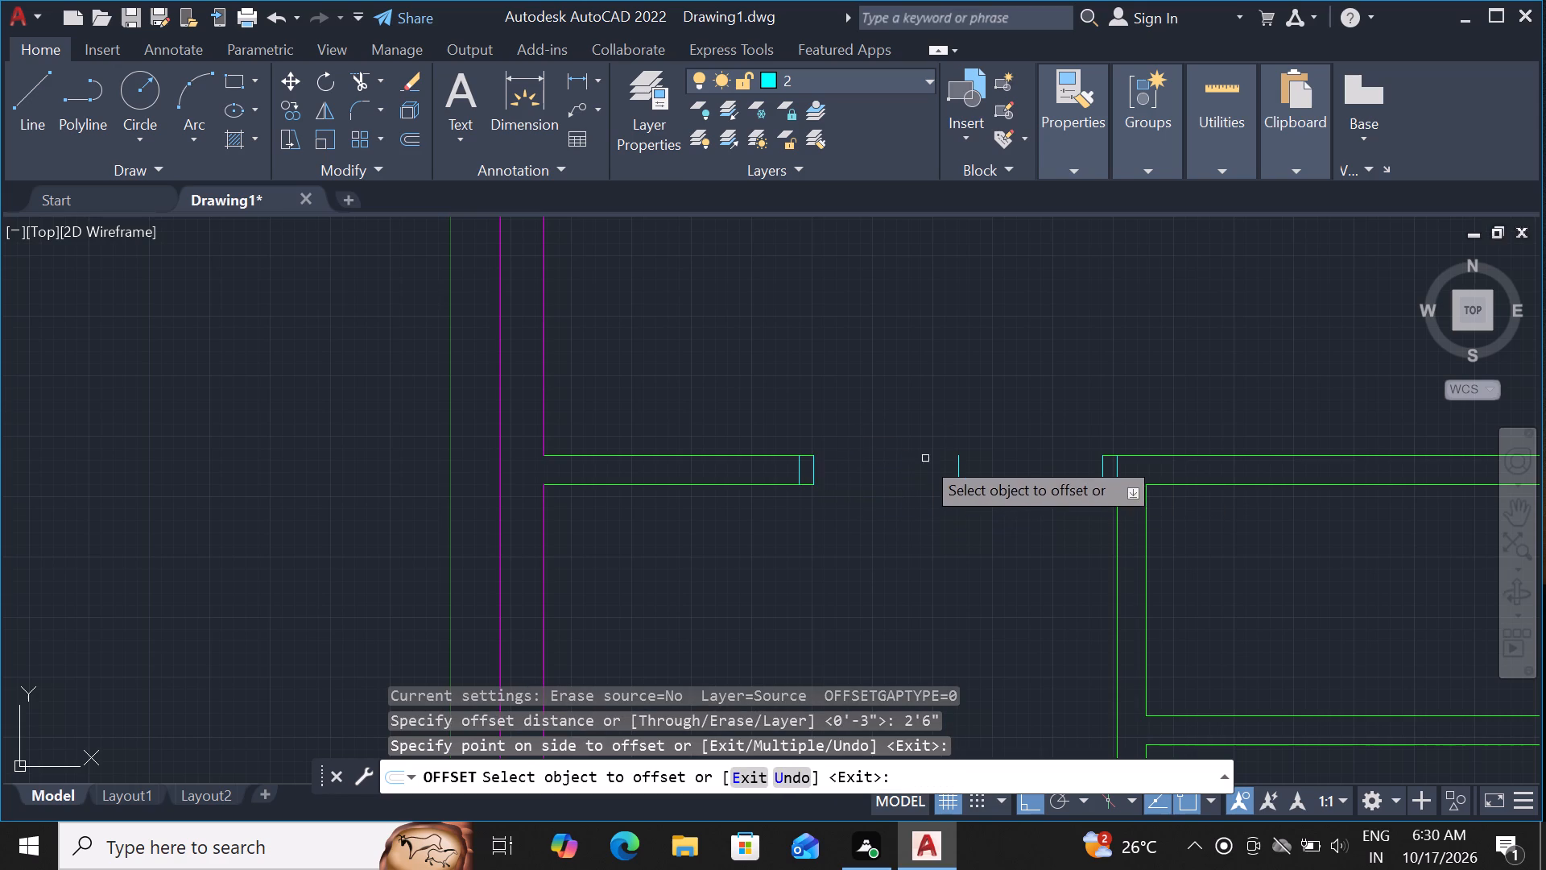
key("Escape")
Draw a 3" by 2'6" rectangular door leaf upward from the left jamb's upper opening-side corner in the middle partition.
type("REC")
key("space")
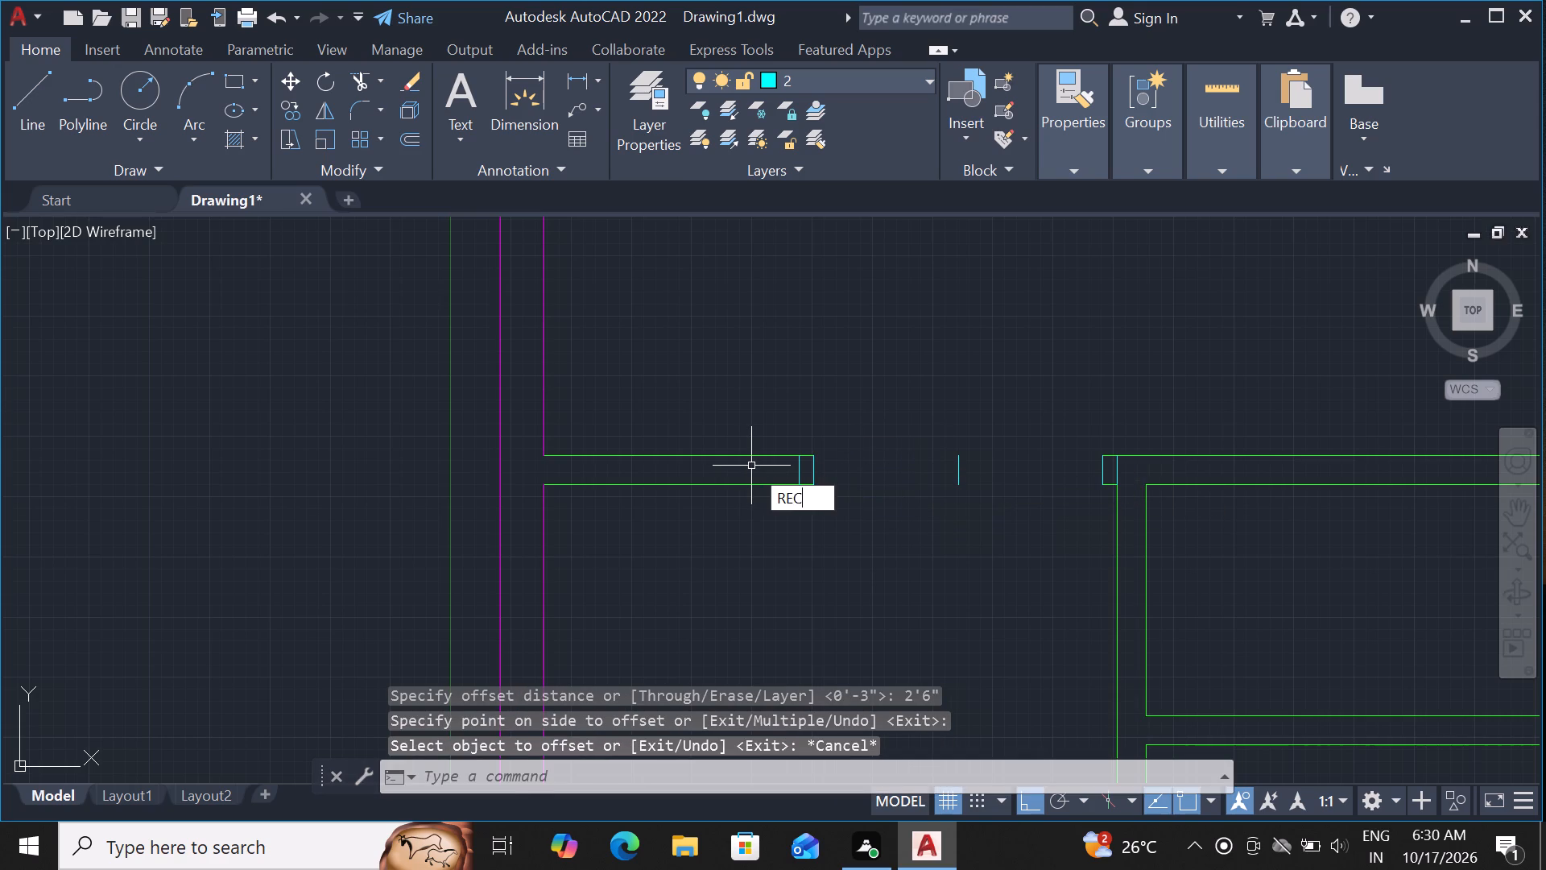
left_click(812, 453)
key("d")
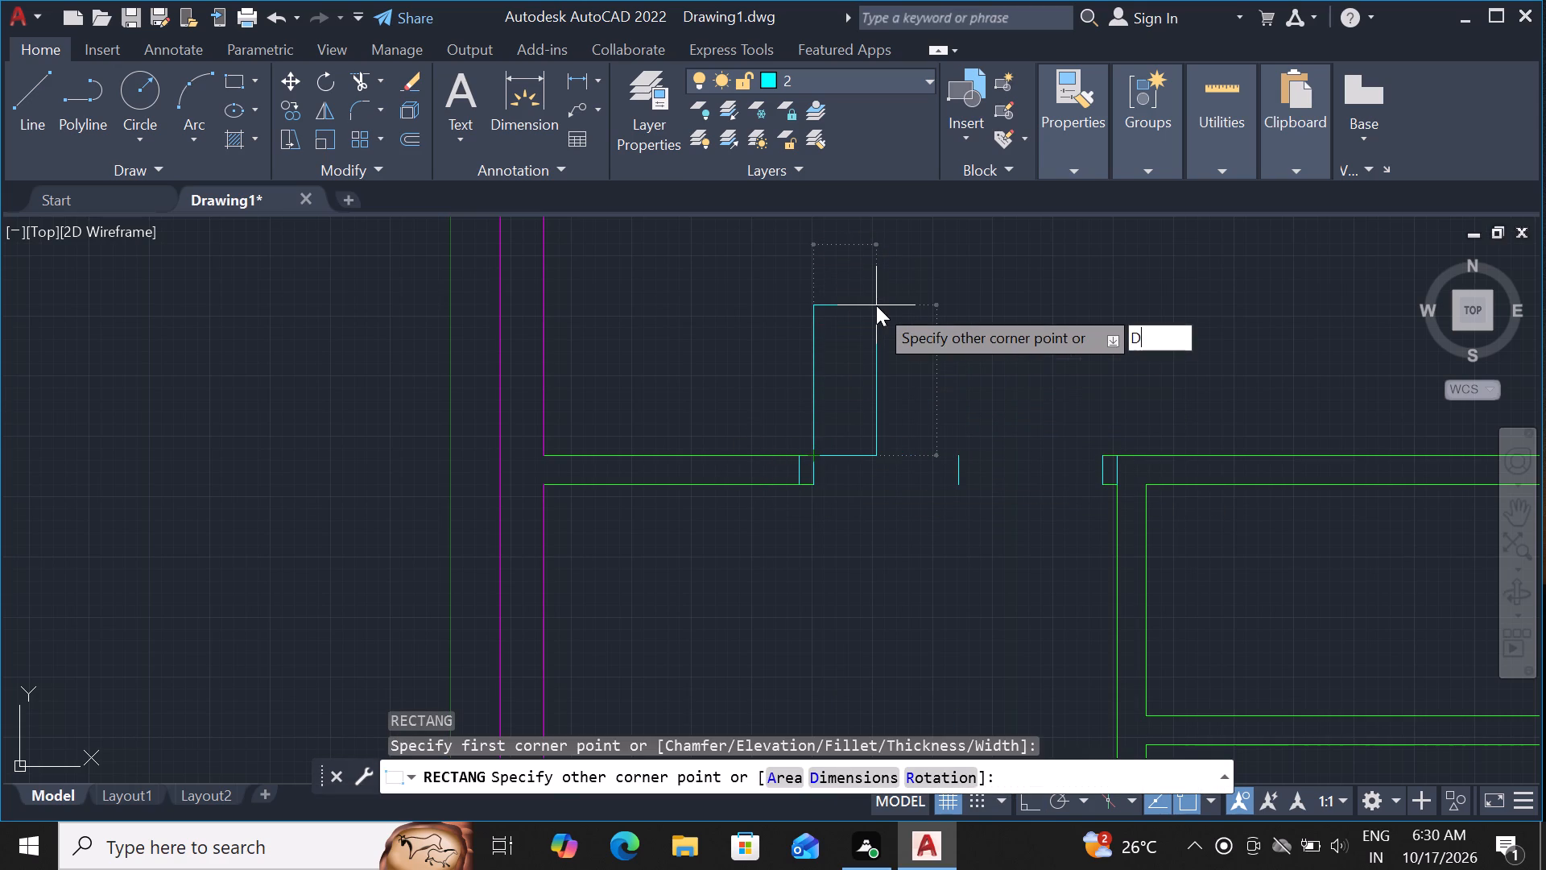
key("space")
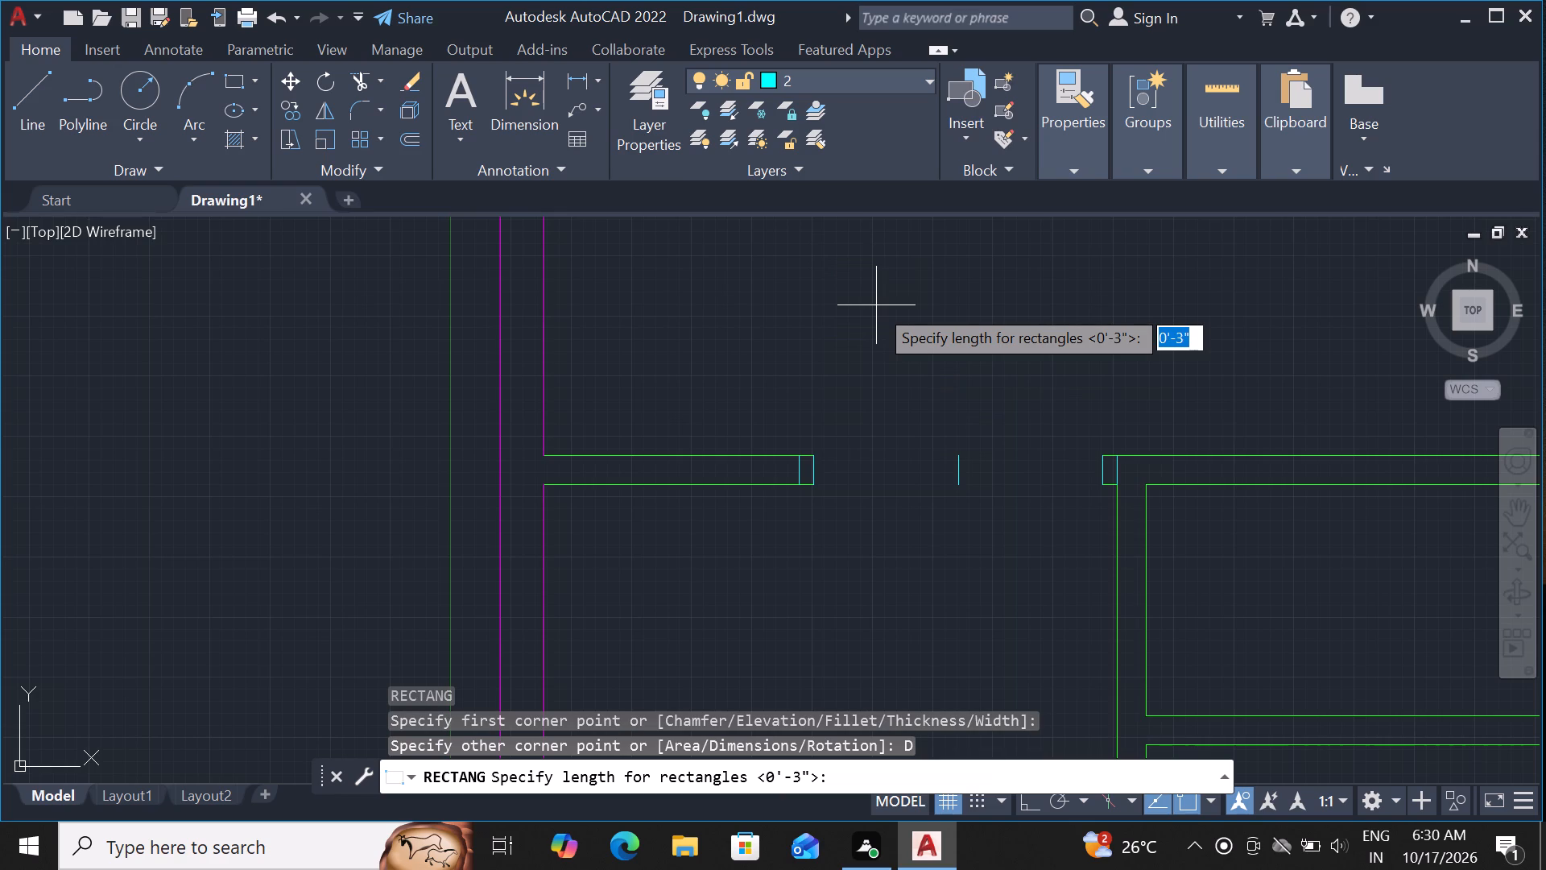
key("3")
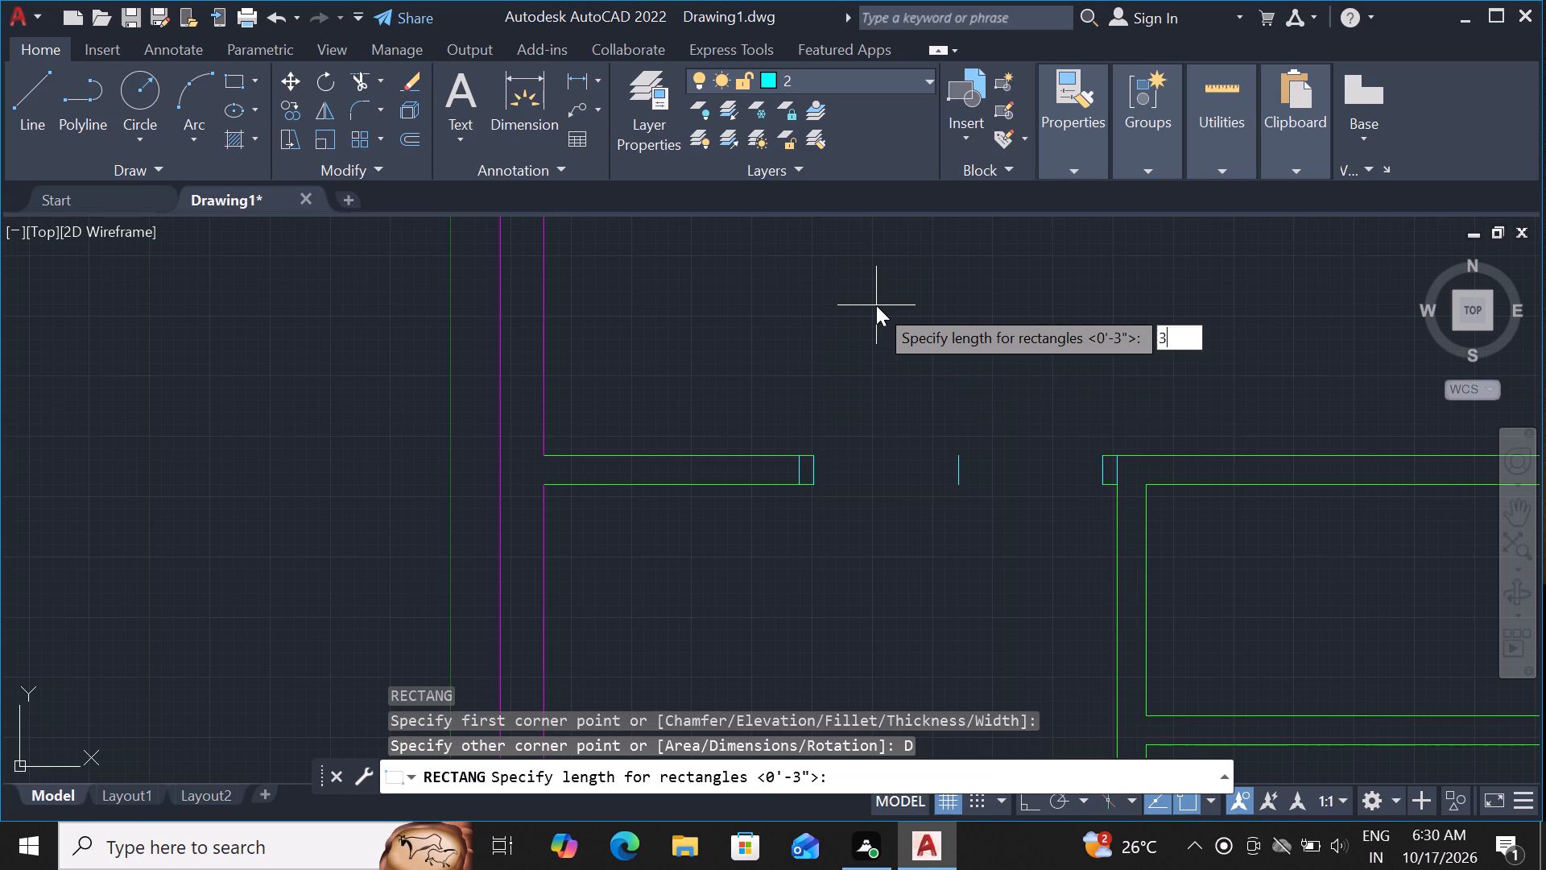
key("shift+quotedbl")
key("Return")
type("2'")
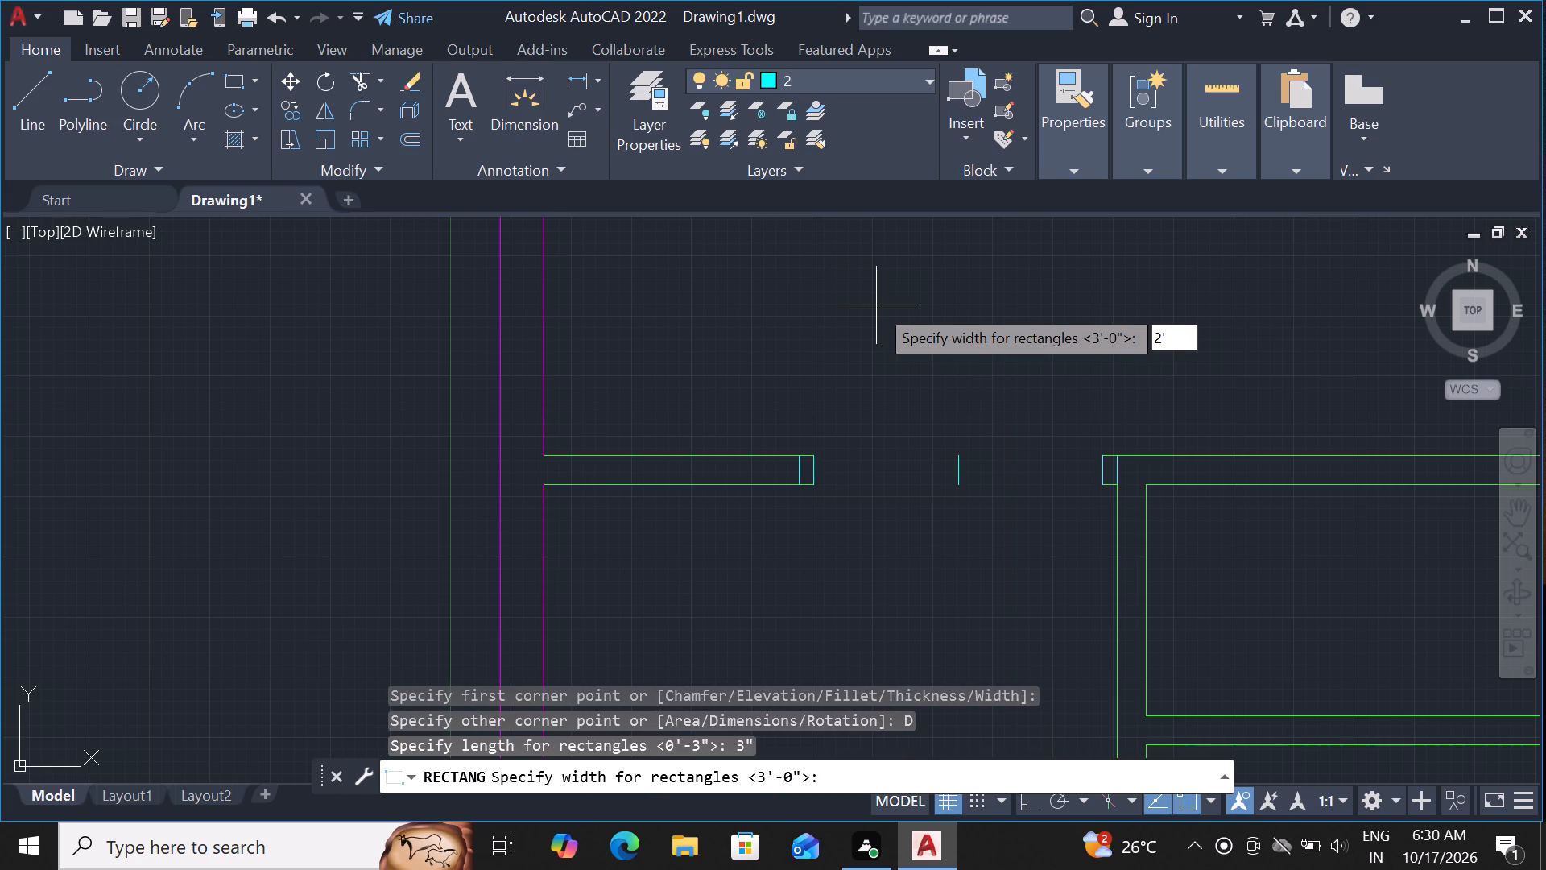
key("6")
key("shift+quotedbl")
key("Return")
left_click(876, 305)
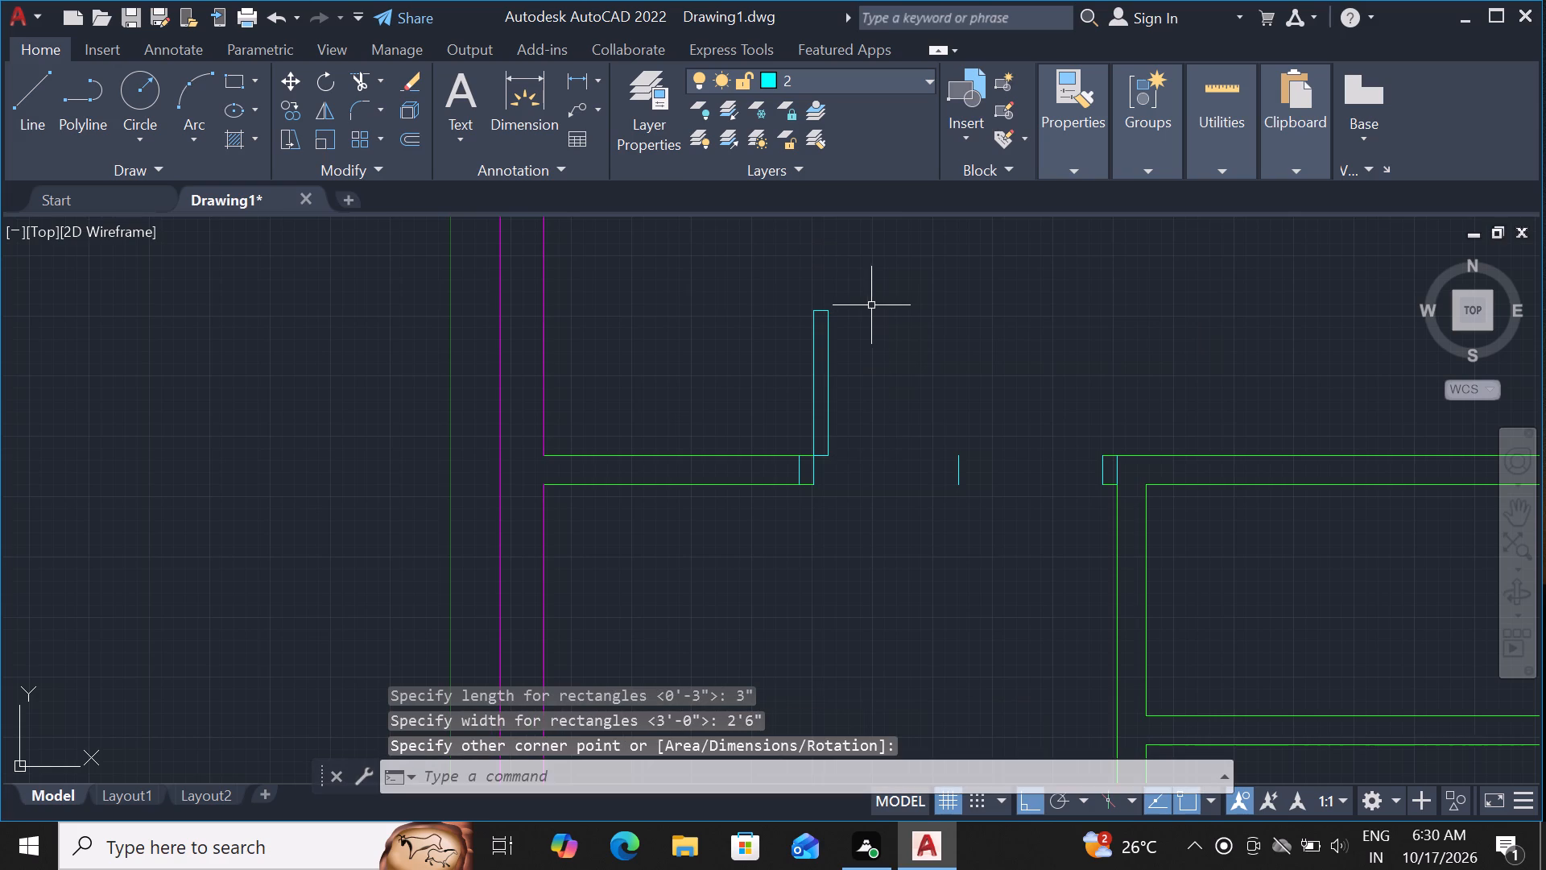
Draw a three-point swing arc through the leaf's two top corners to the upper end of the opening's middle line.
left_click(206, 144)
left_click(200, 170)
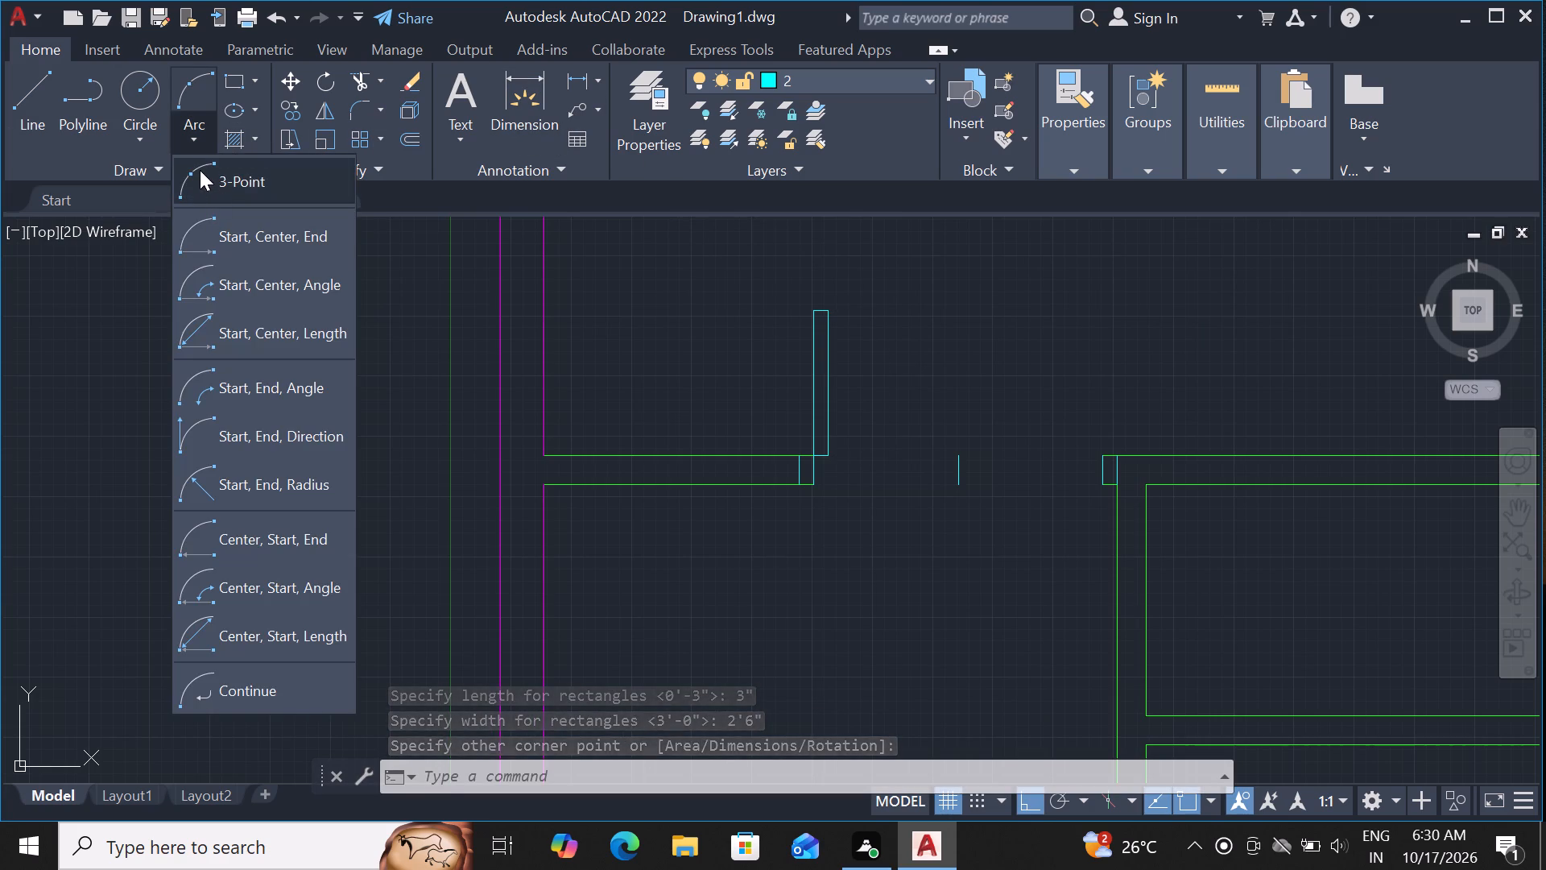
left_click(811, 317)
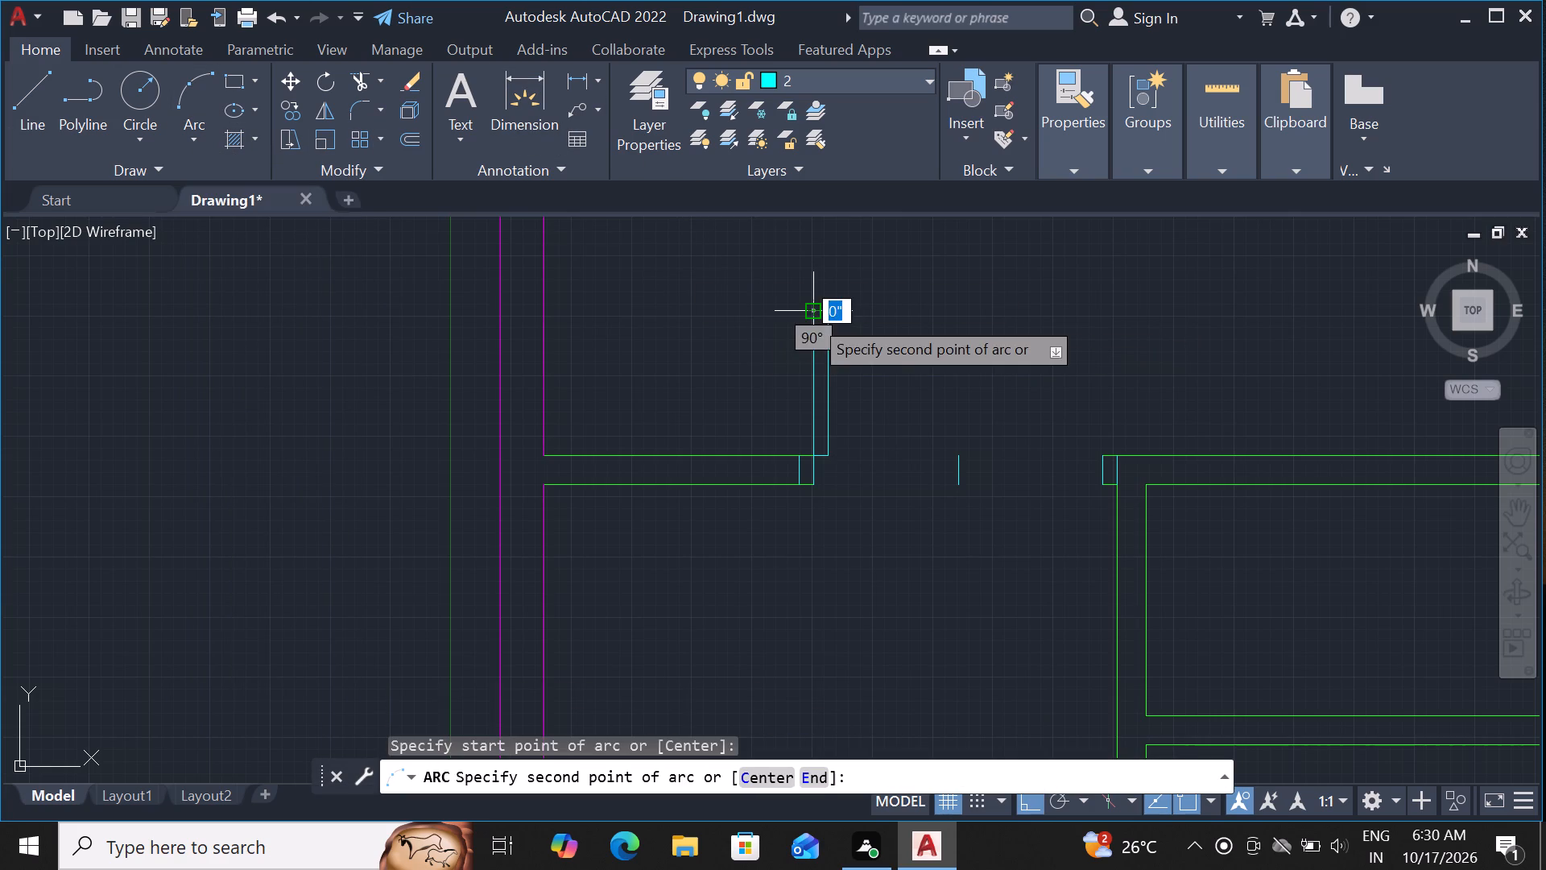
left_click(835, 313)
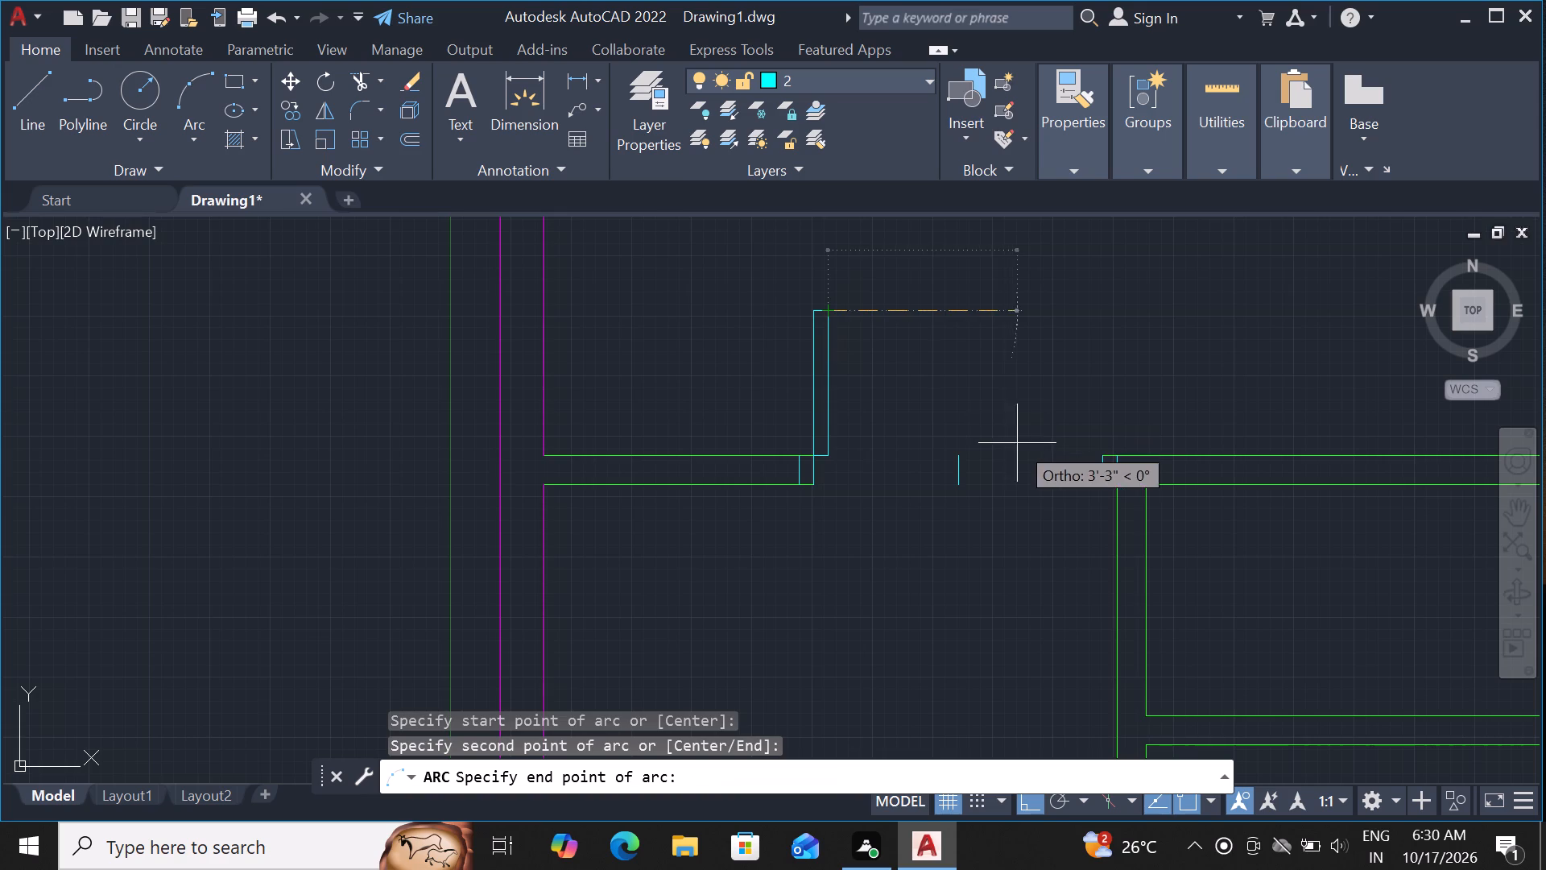
left_click(965, 459)
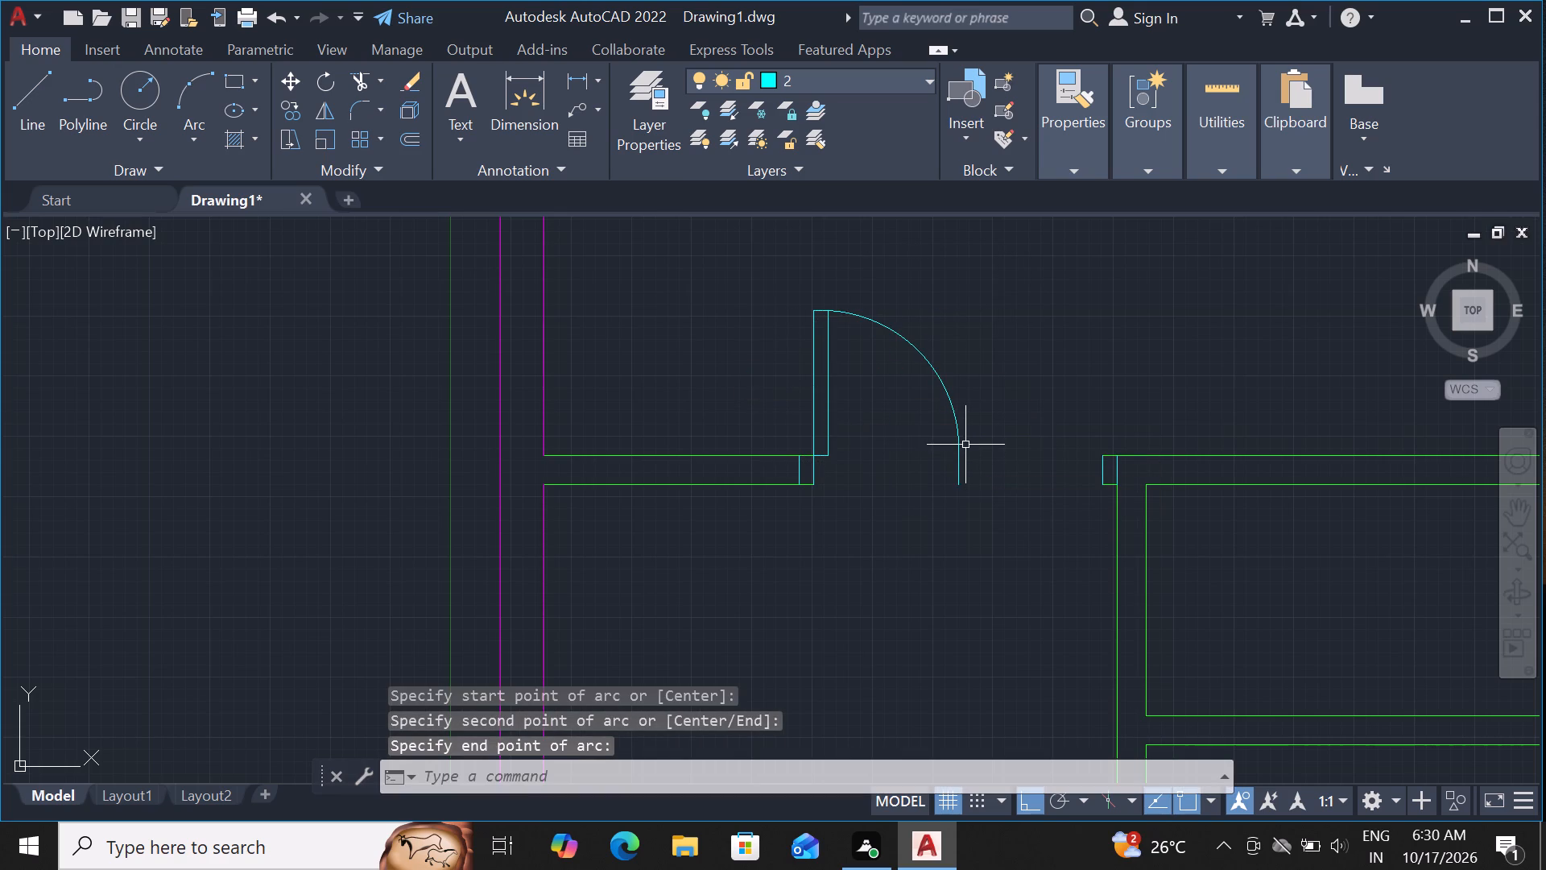
key("Escape")
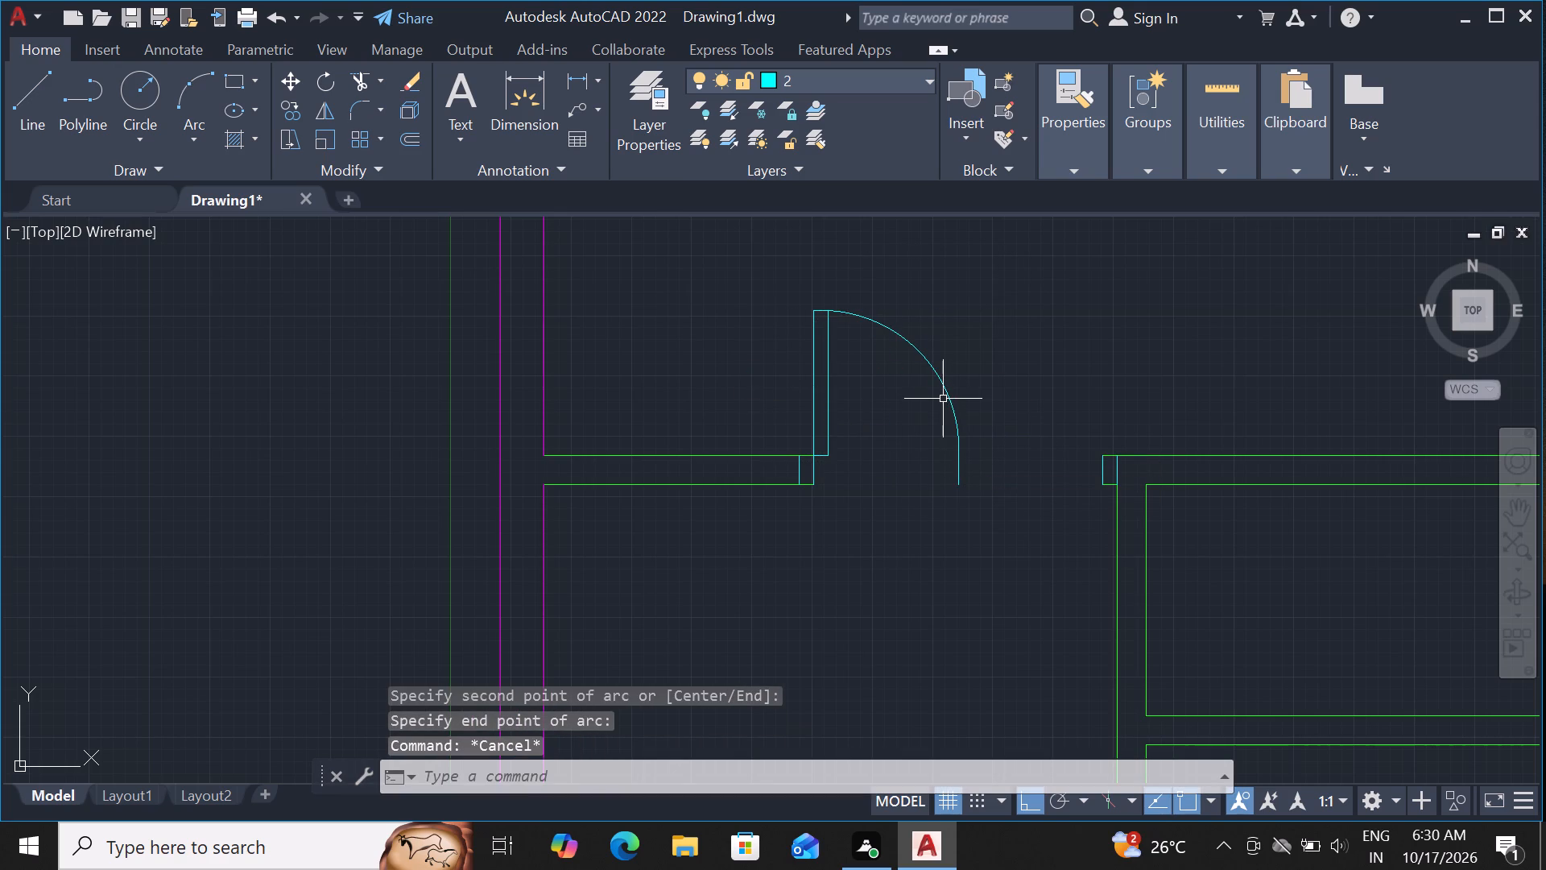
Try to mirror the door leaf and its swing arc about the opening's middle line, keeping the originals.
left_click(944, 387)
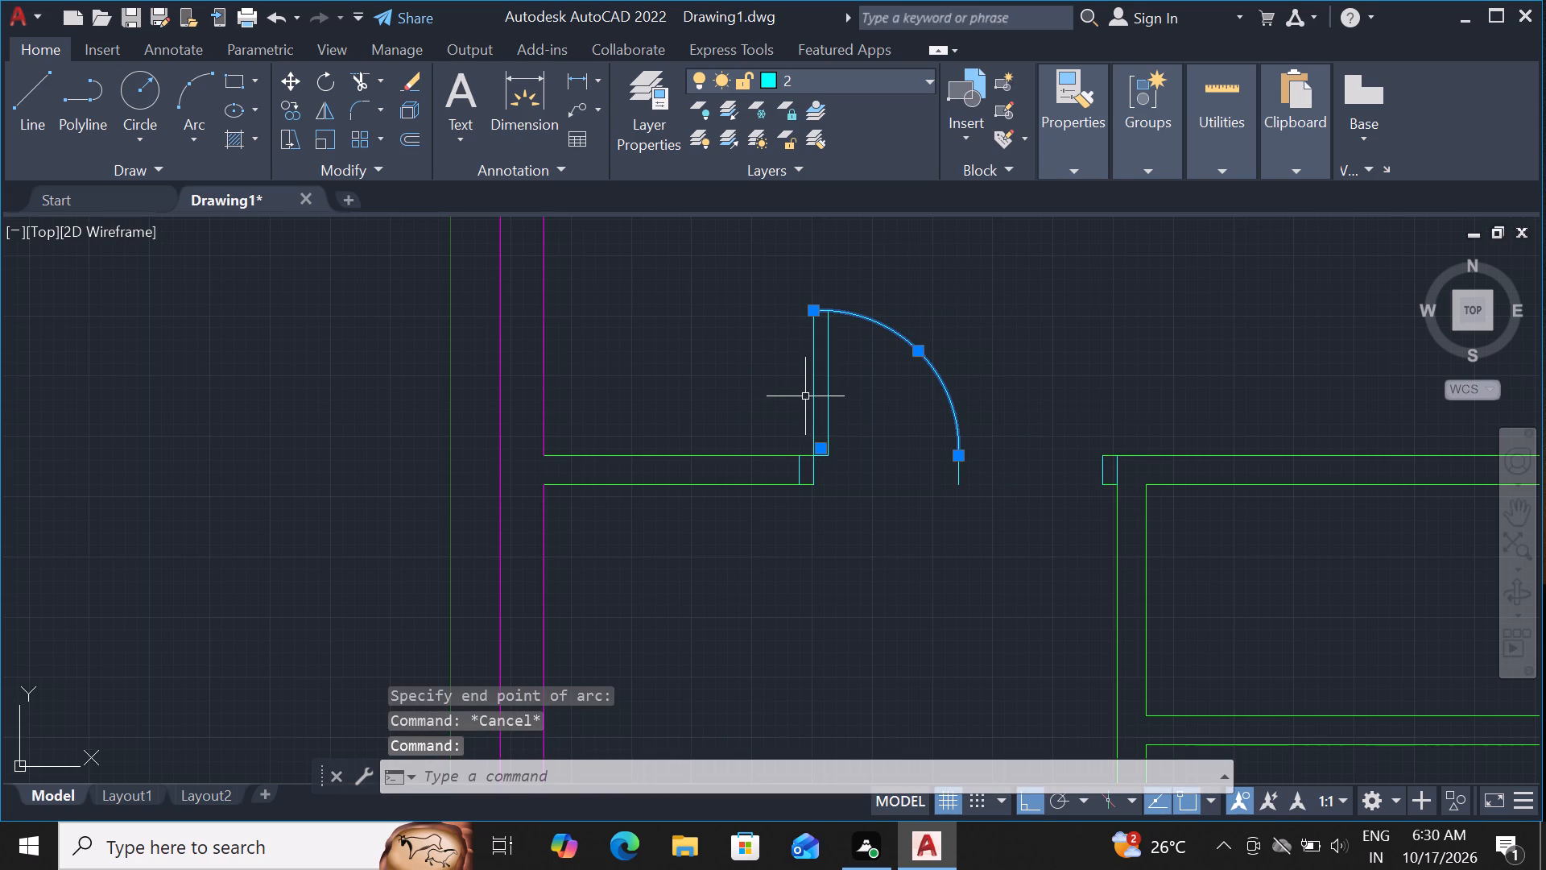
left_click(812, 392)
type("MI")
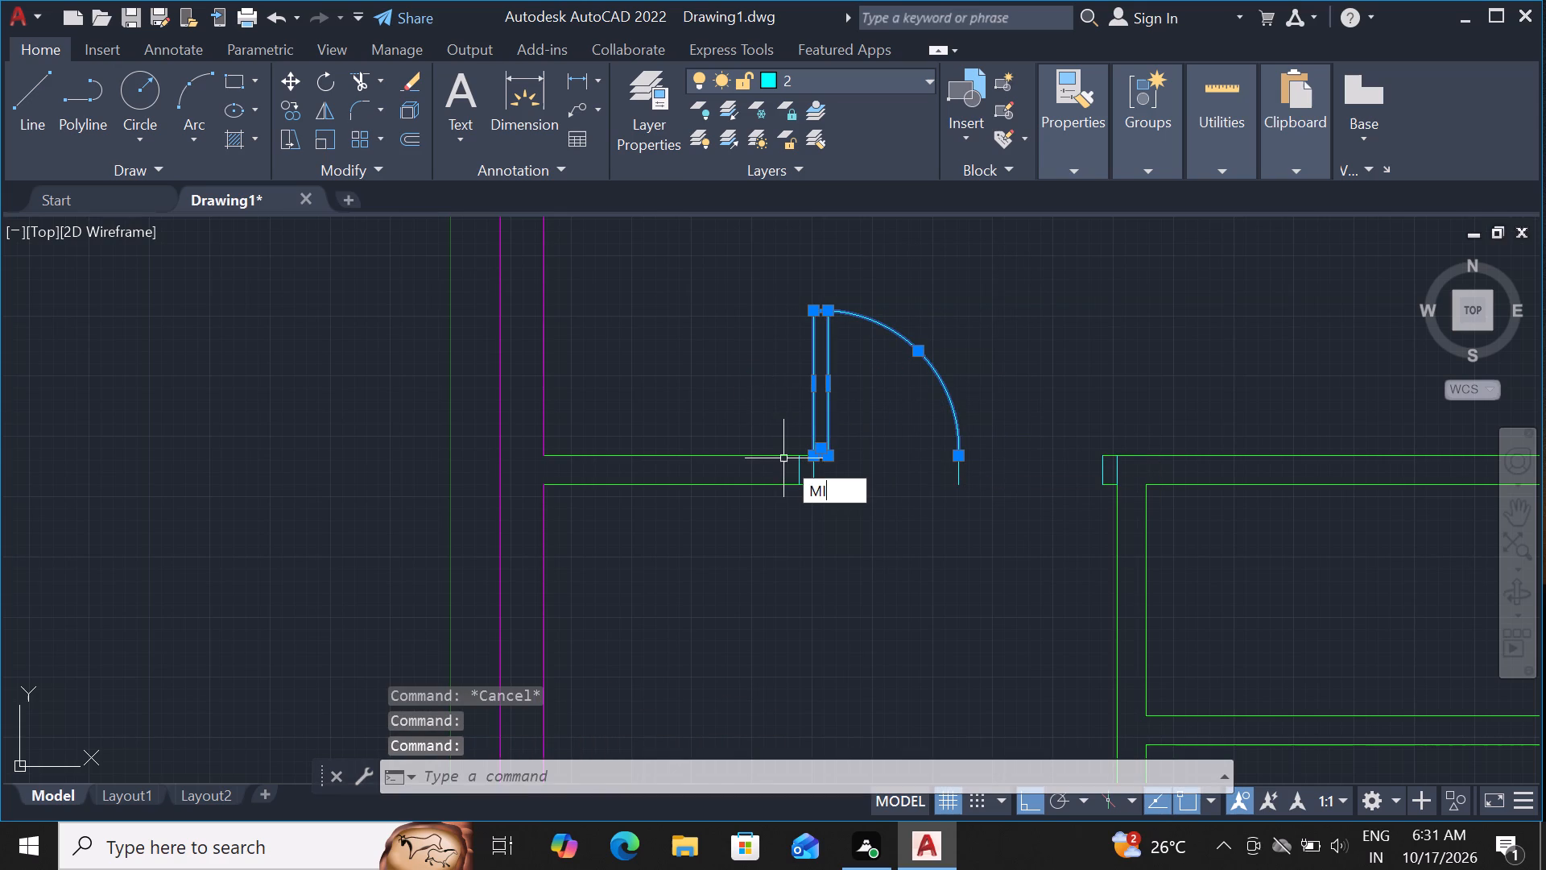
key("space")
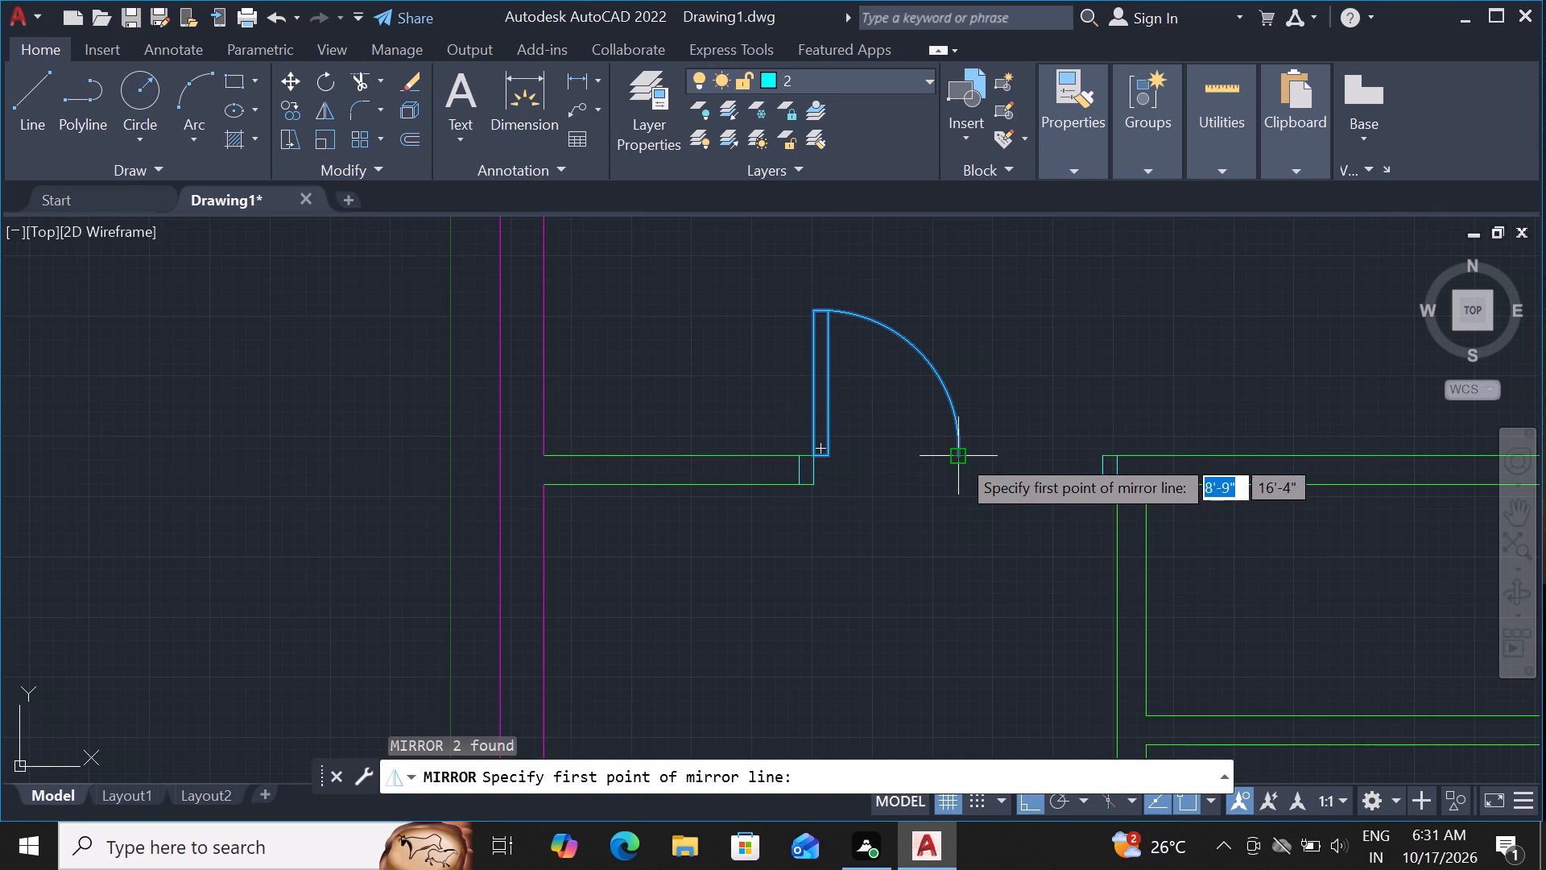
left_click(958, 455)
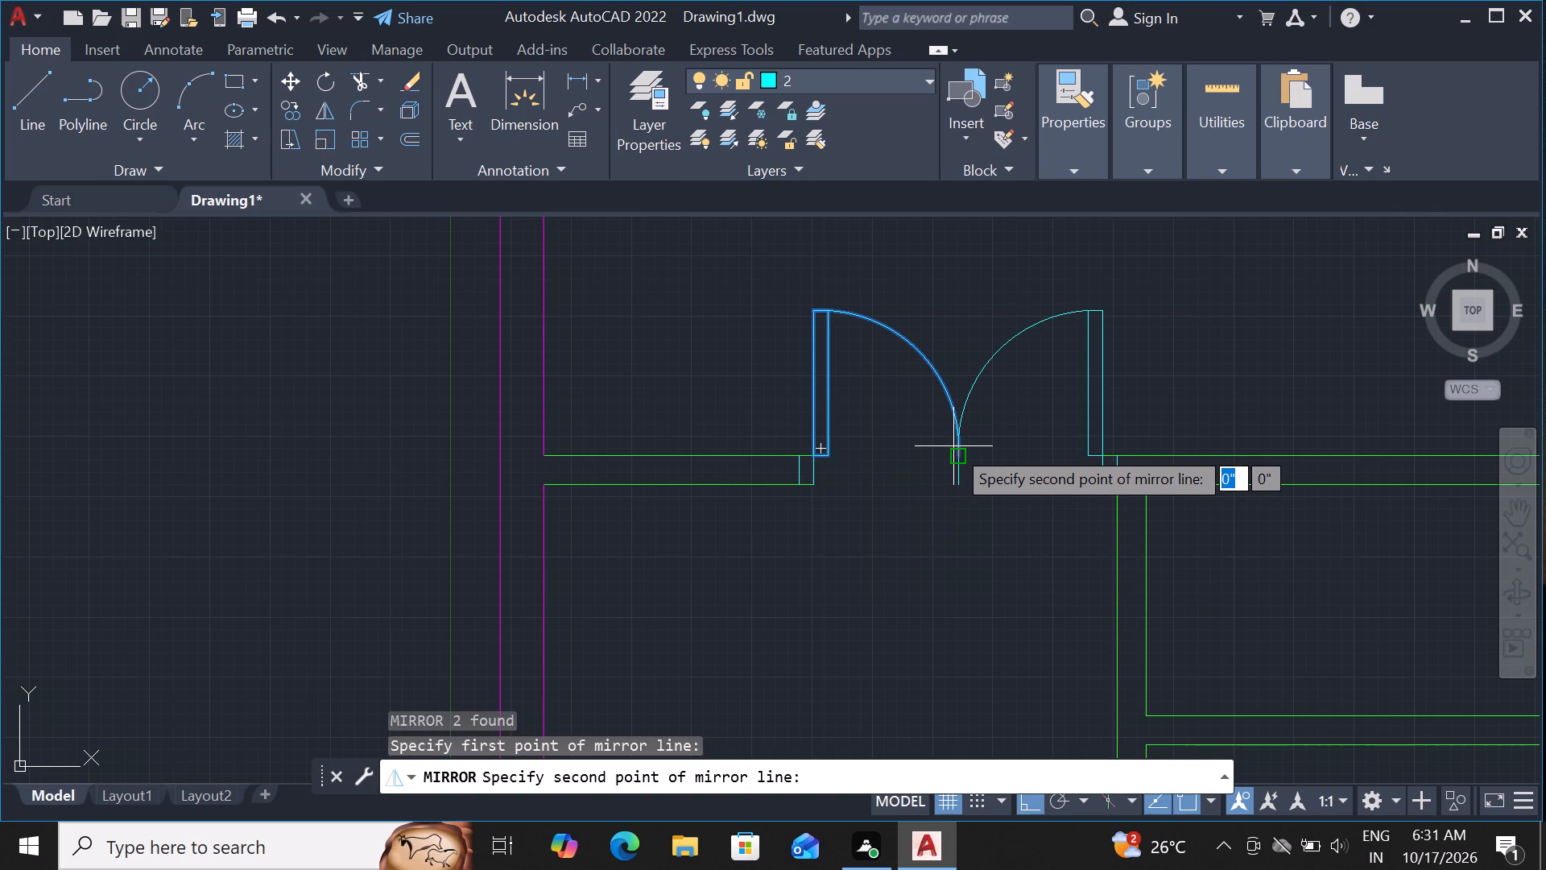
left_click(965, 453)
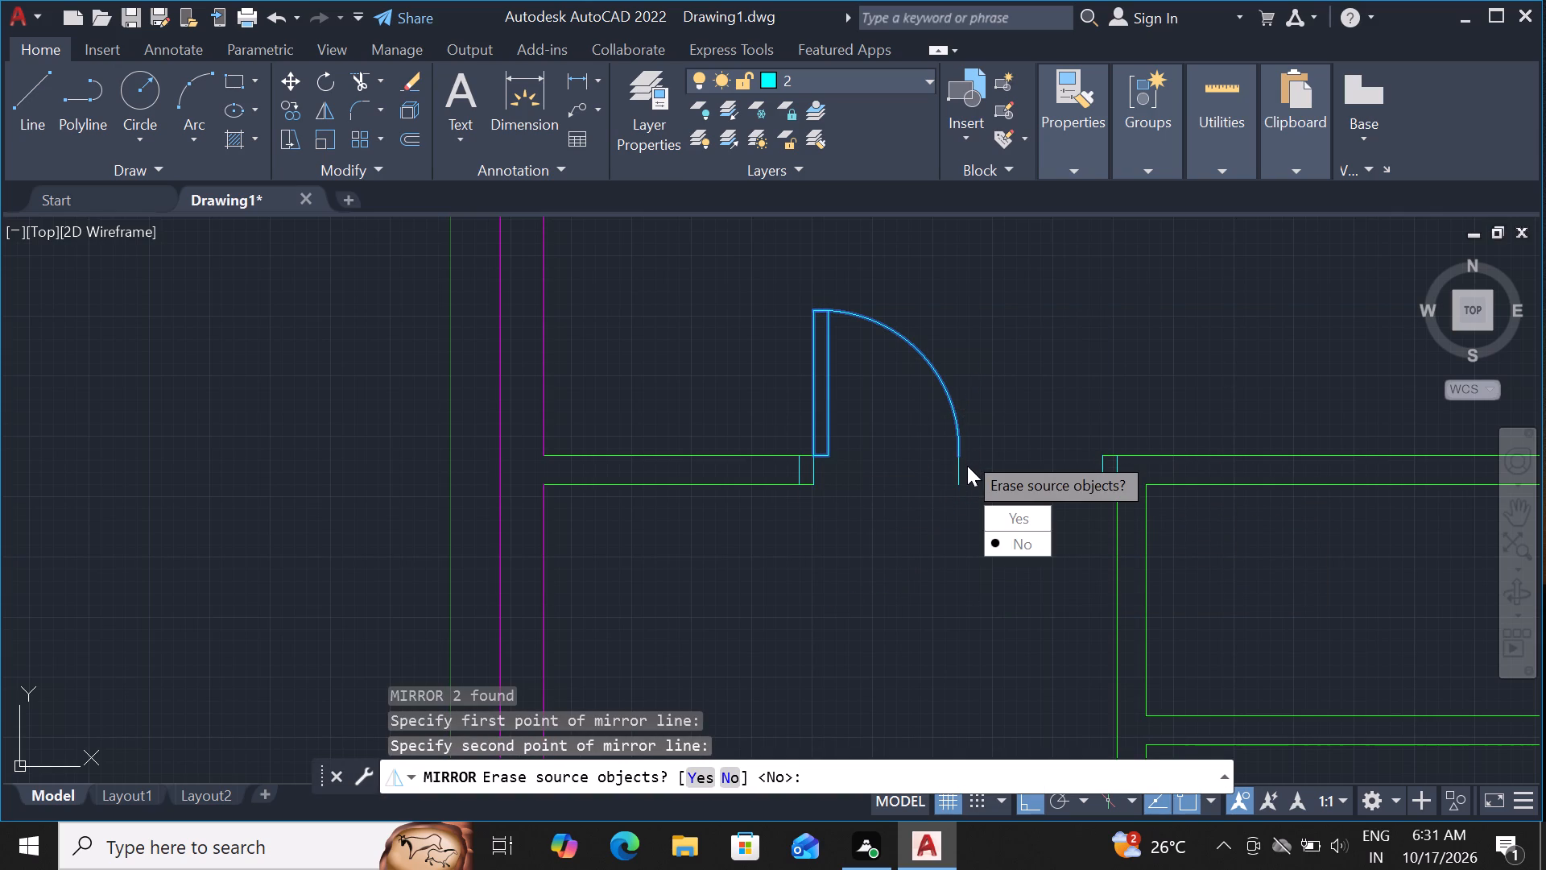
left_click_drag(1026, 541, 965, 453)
Mirror the door leaf and swing arc about the opening's vertical middle line, keeping the originals, to form the double door.
left_click(950, 426)
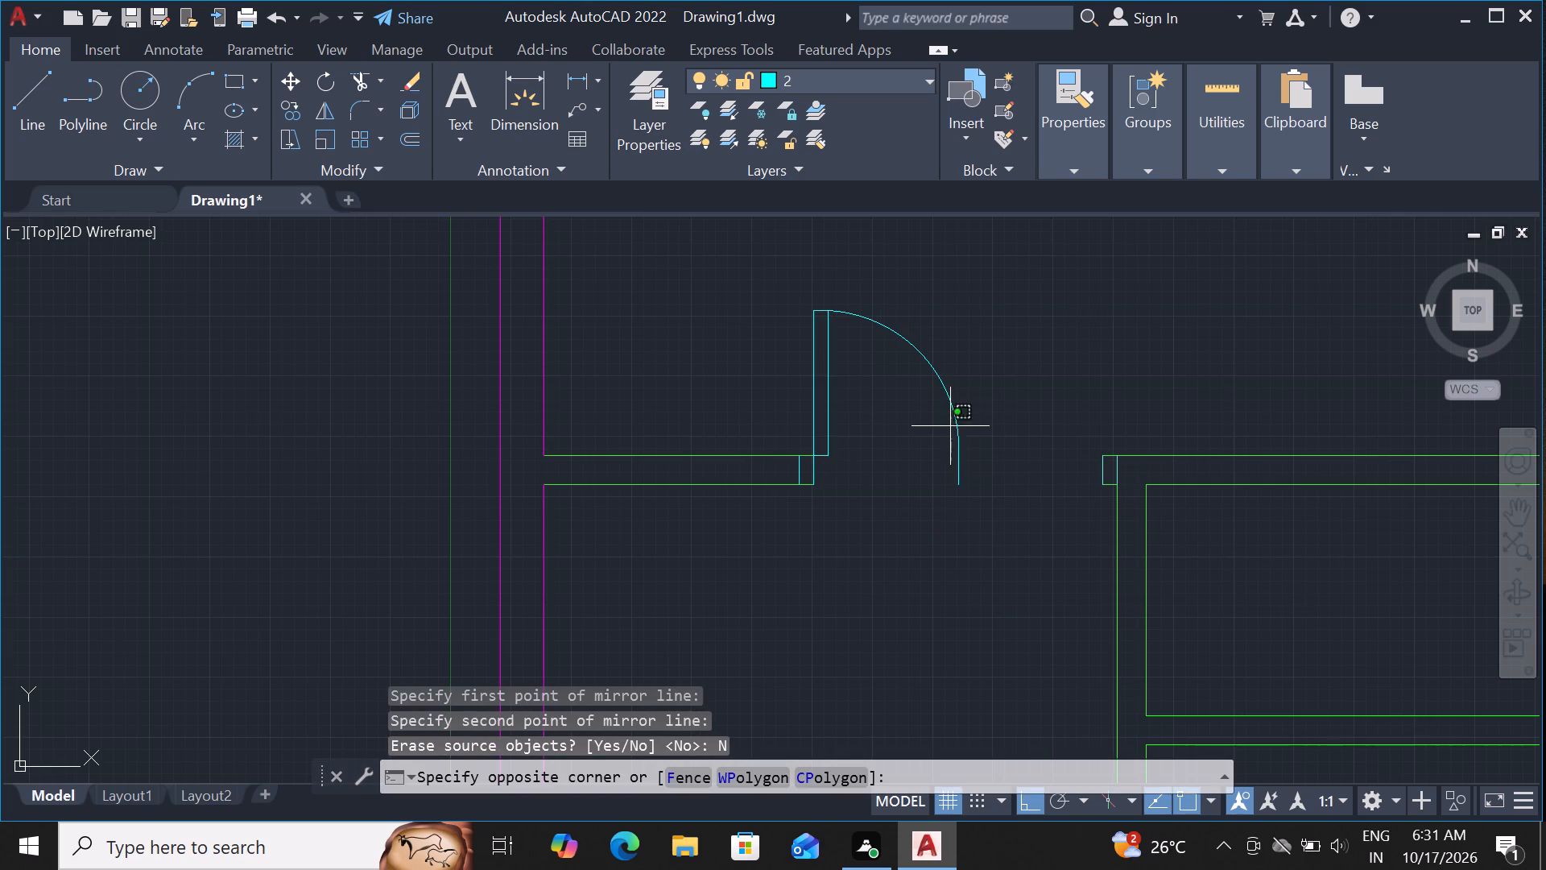
left_click(823, 429)
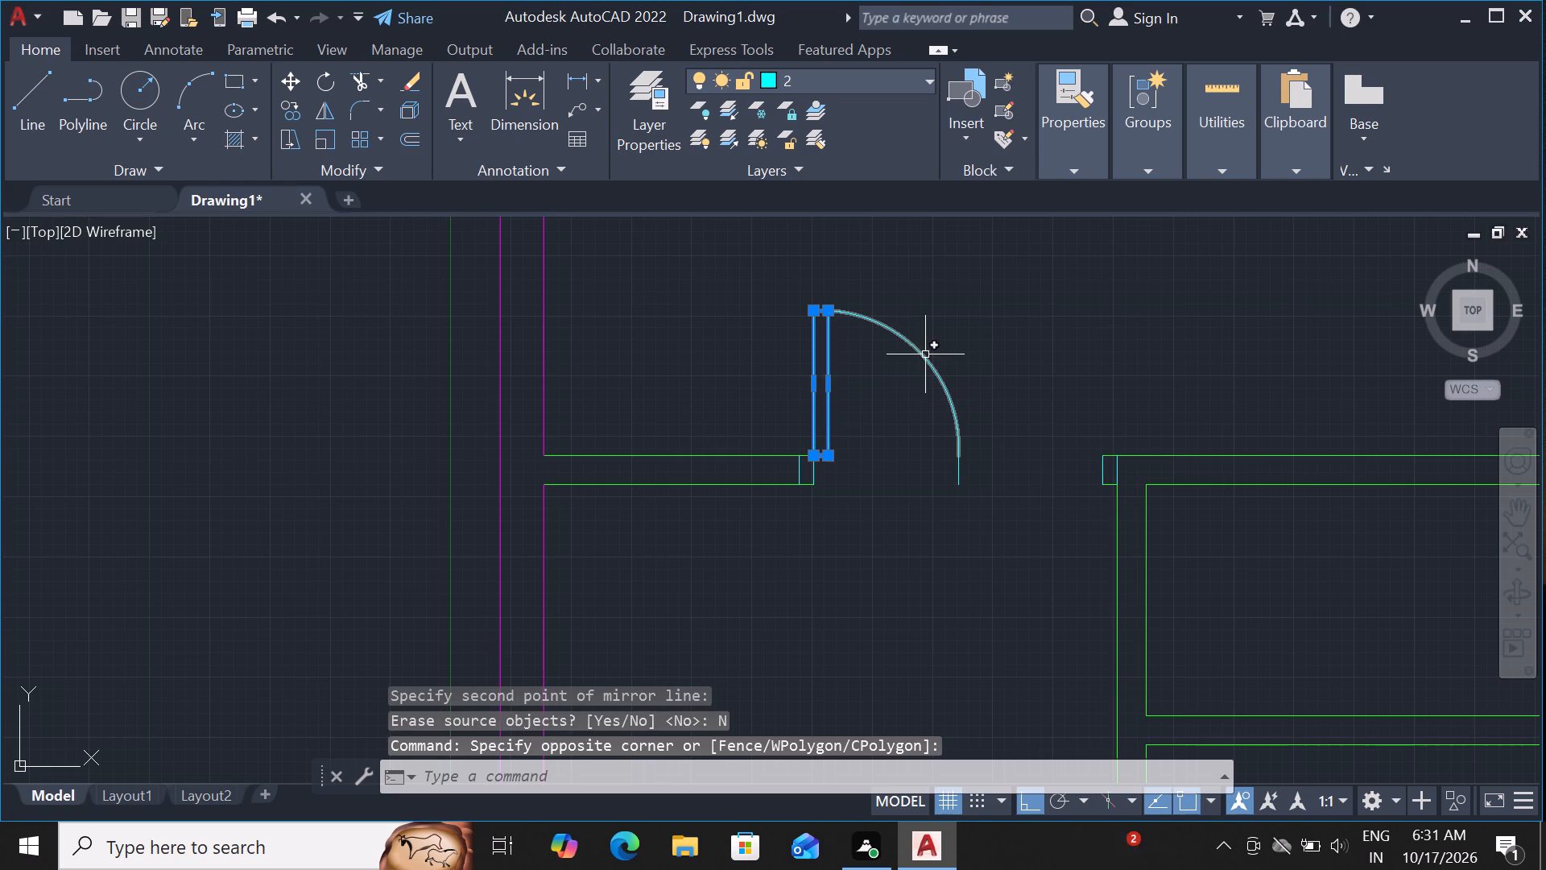
left_click(925, 354)
type("MI")
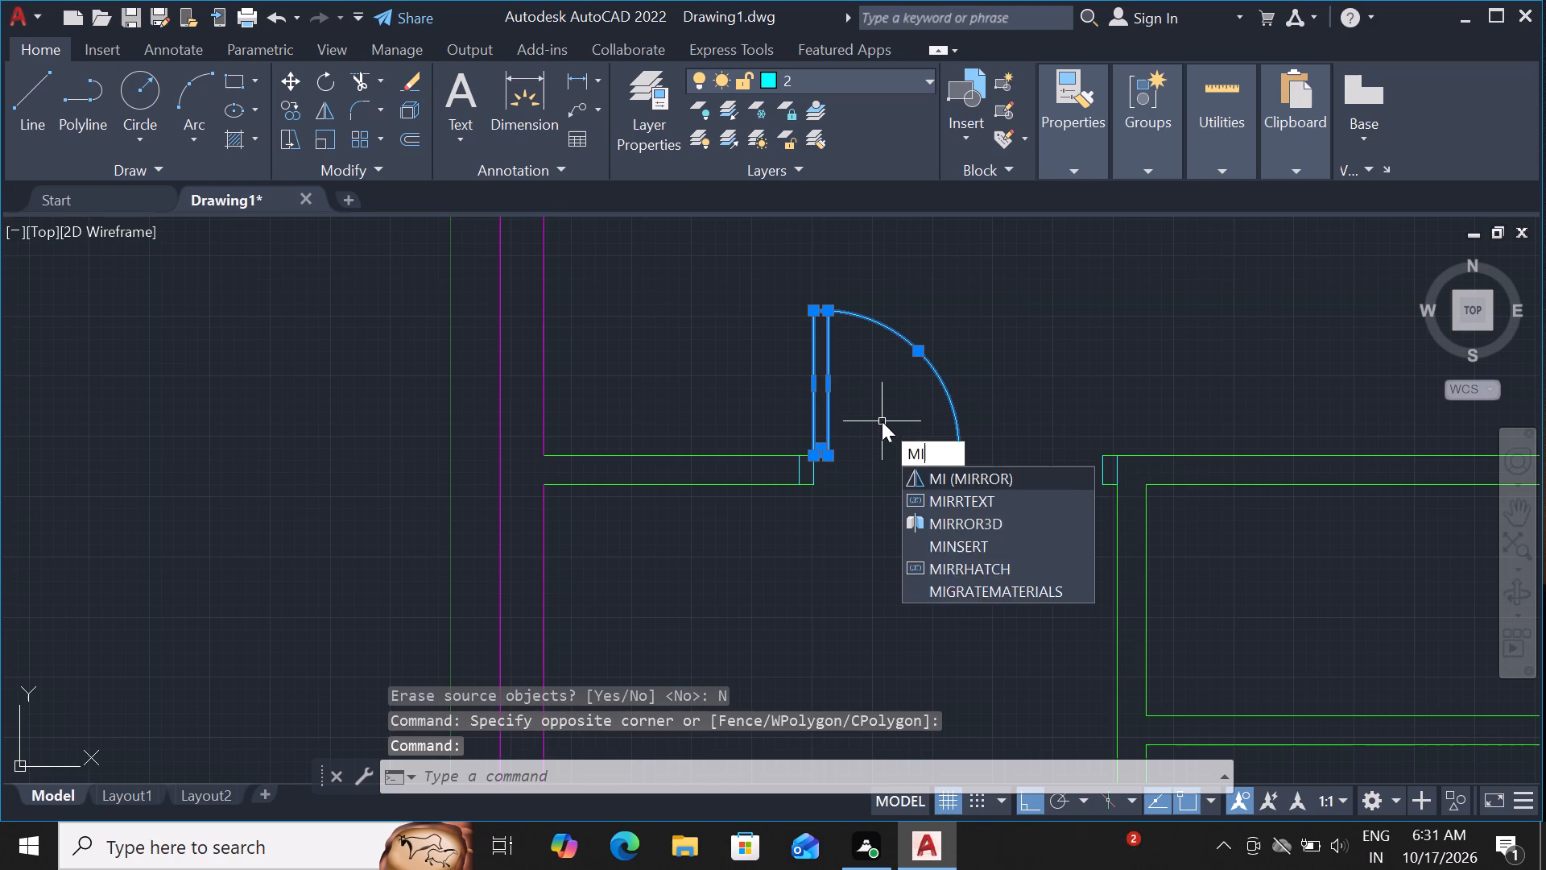
key("space")
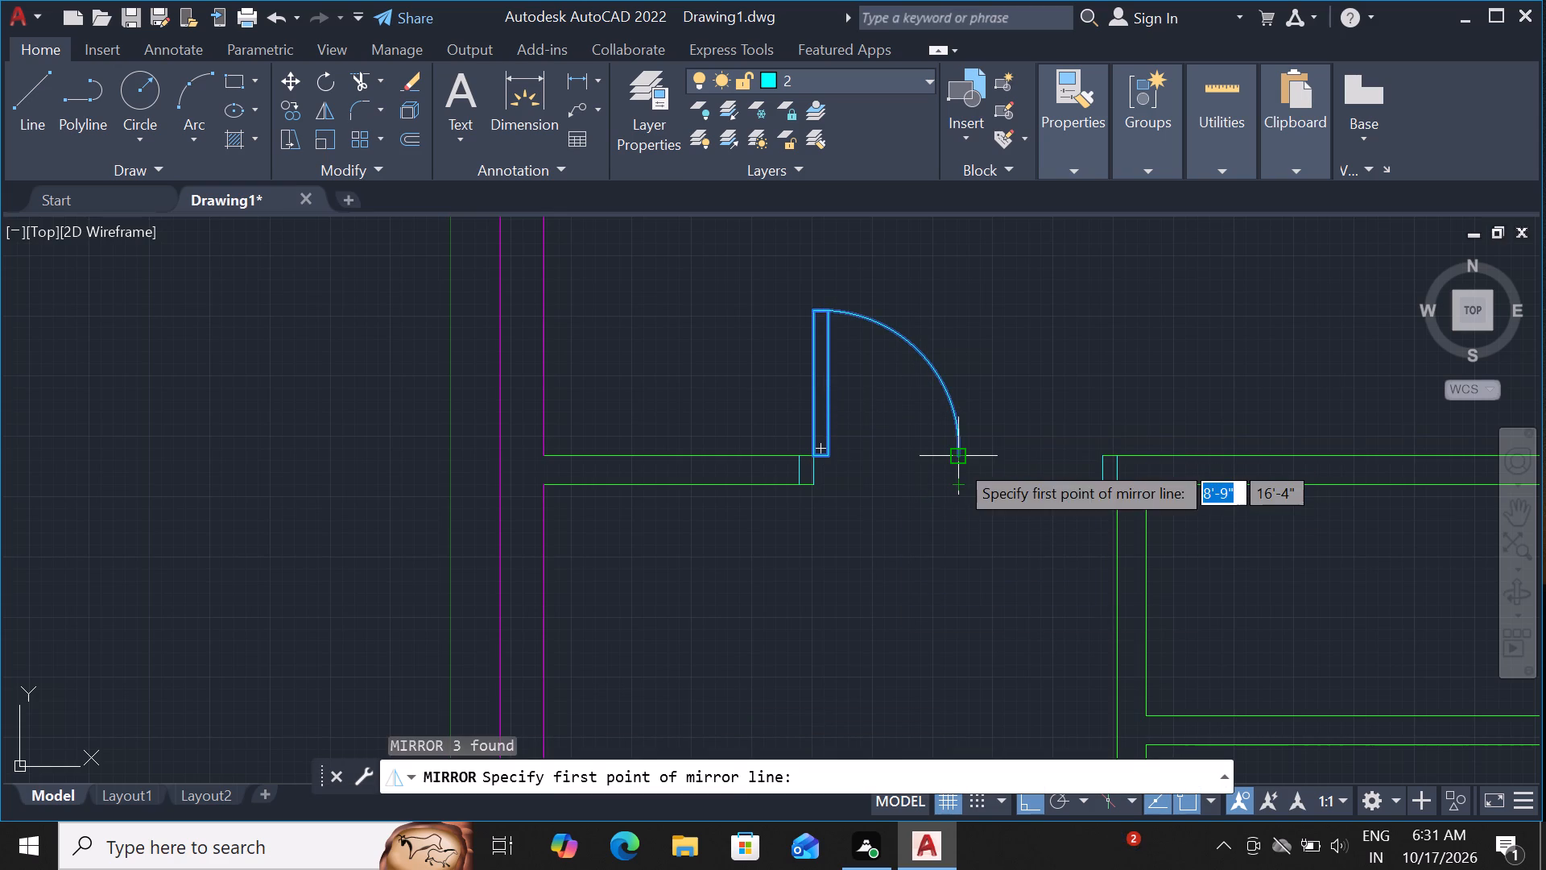
left_click(957, 461)
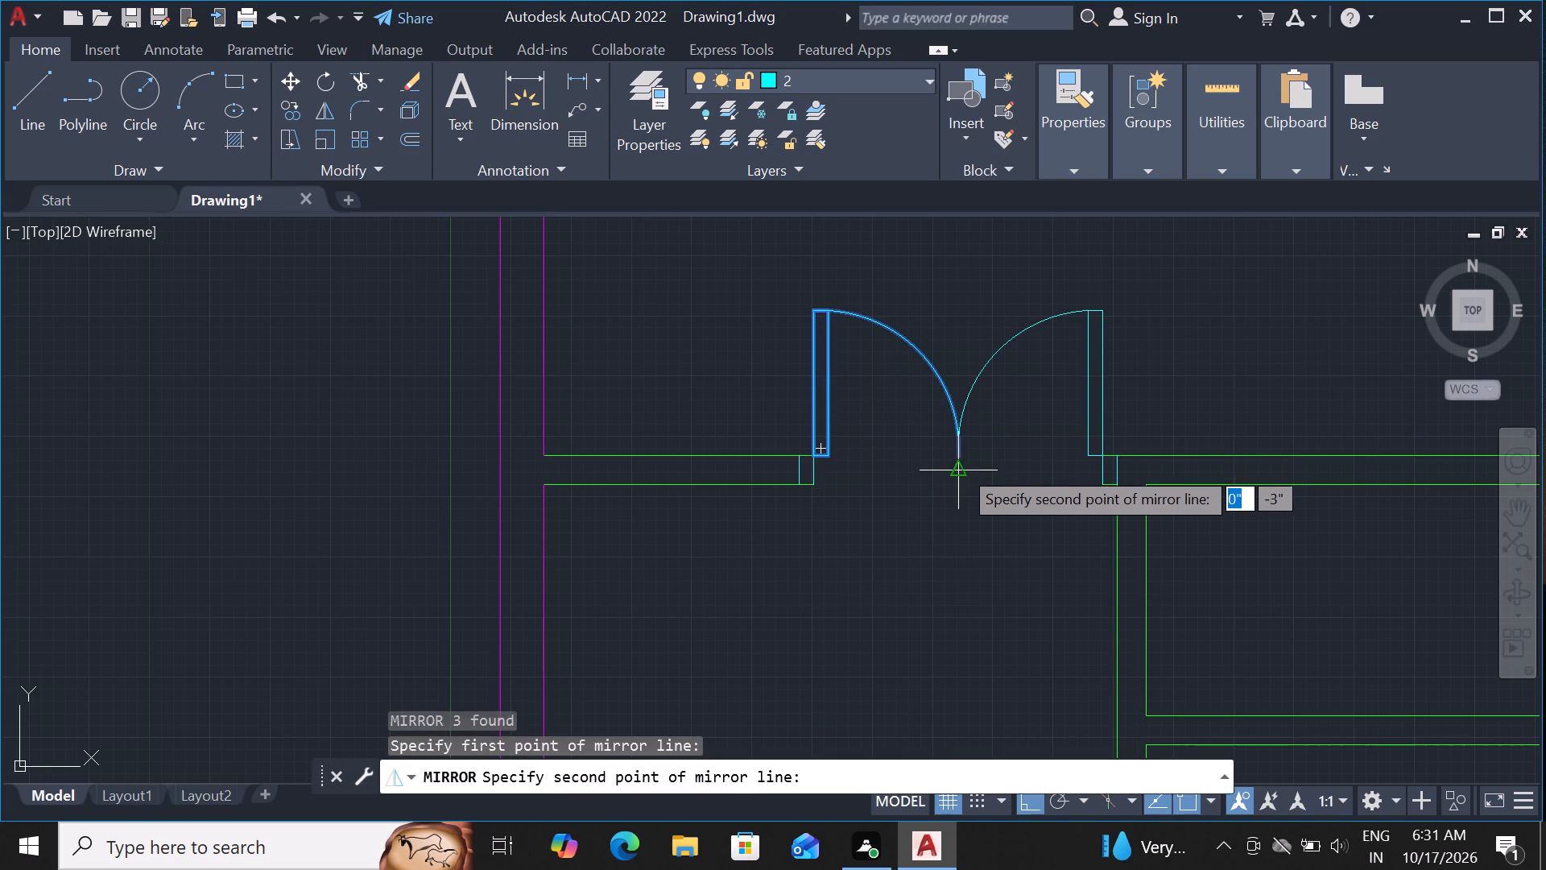
left_click(957, 463)
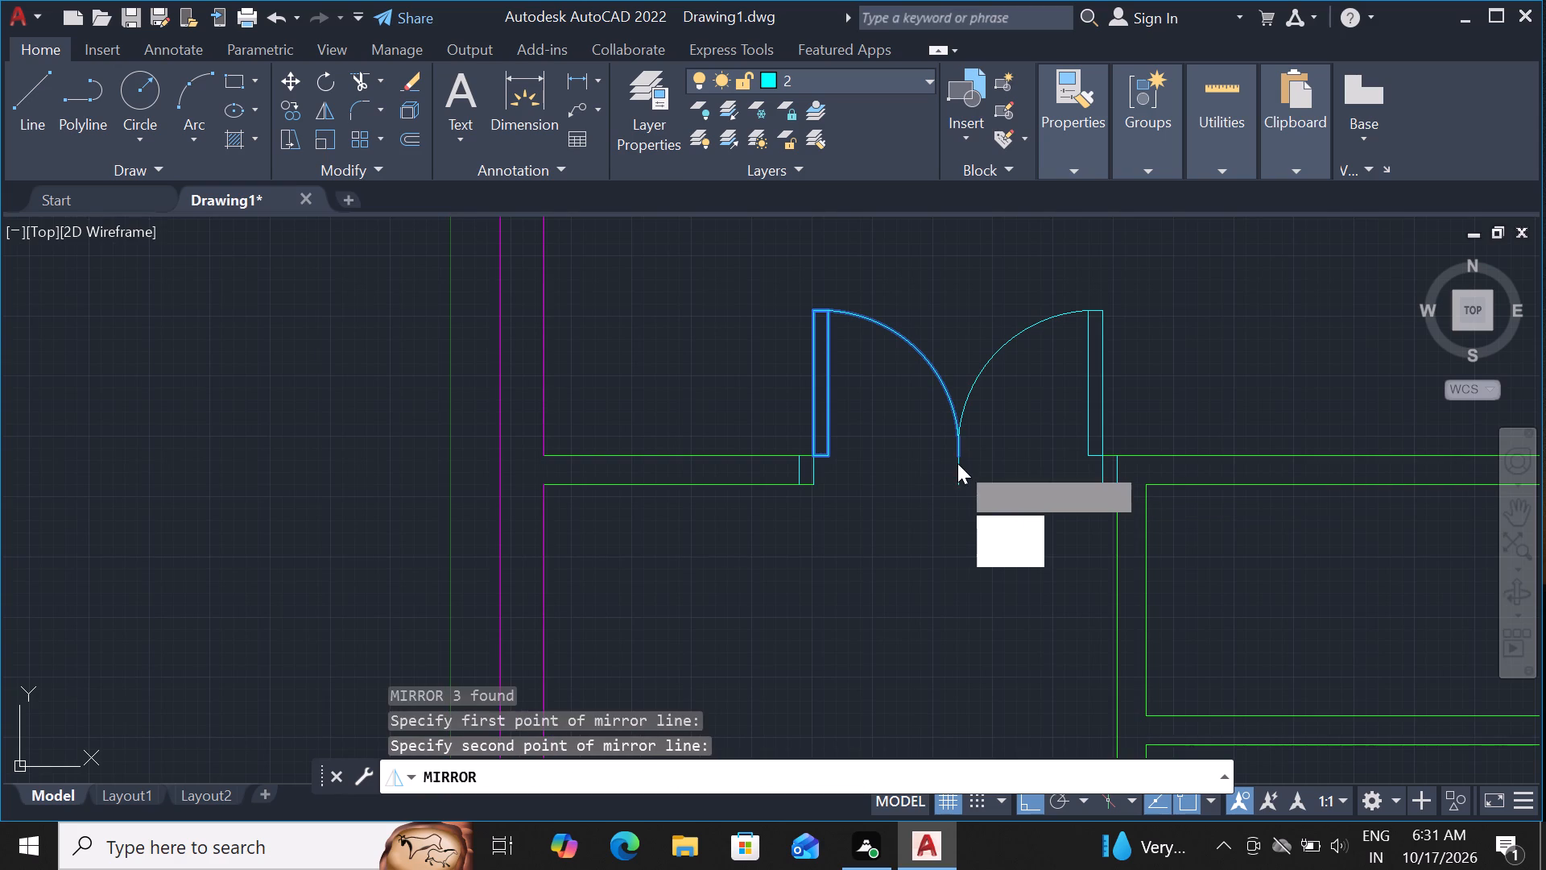
left_click_drag(979, 552, 957, 463)
Delete the short vertical middle line between the two leaves of the double door.
scroll(961, 422, "down", 3)
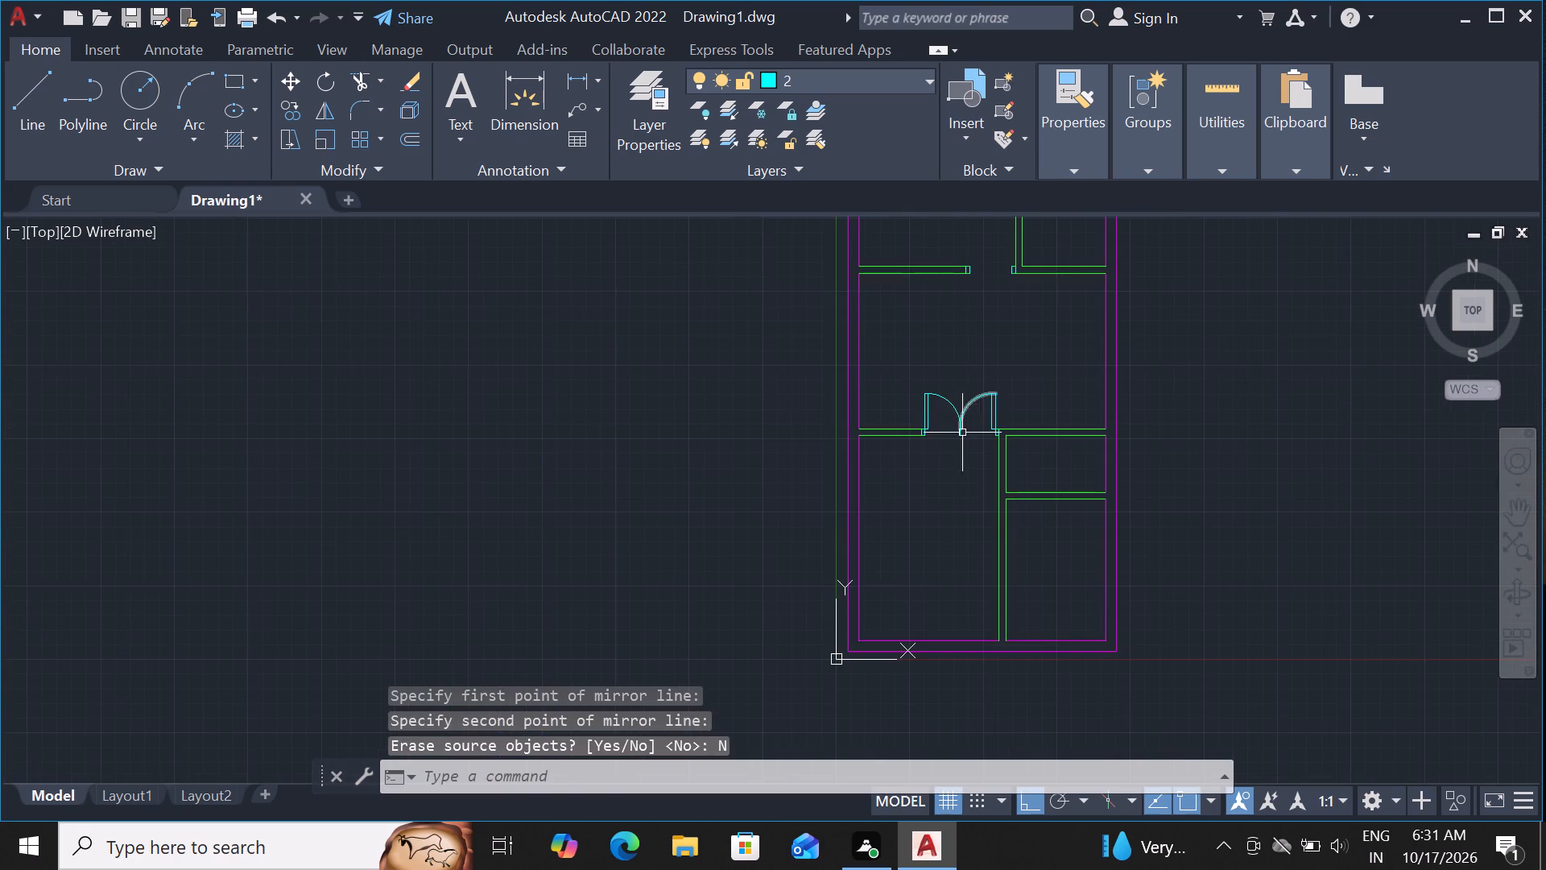
scroll(961, 442, "up", 5)
left_click(941, 358)
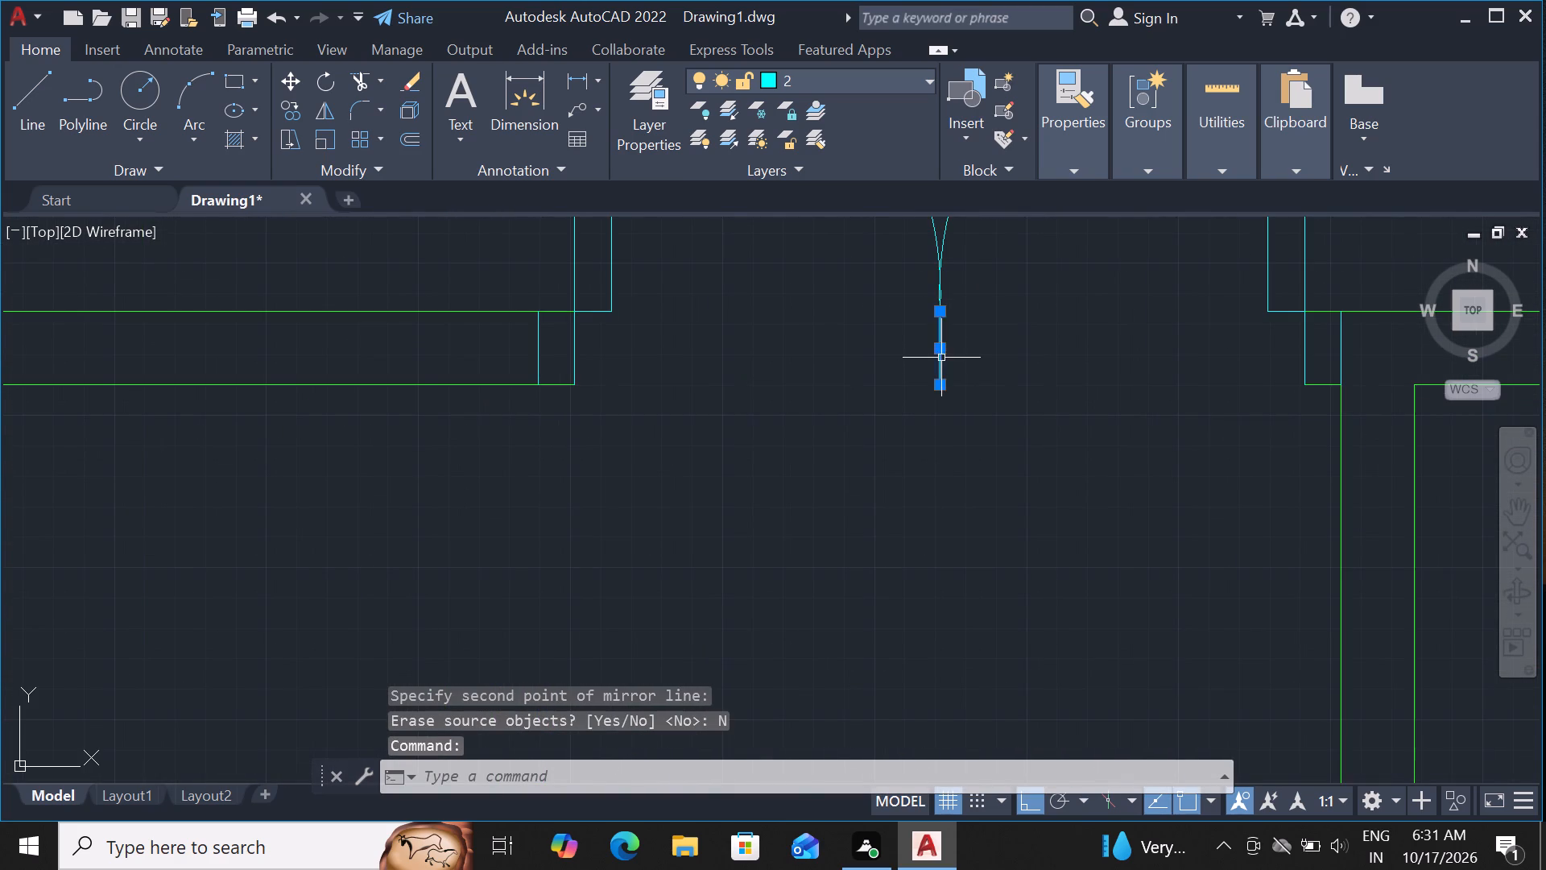
key("Delete")
Draw a 3" by 3' rectangular door leaf upward from the right jamb's upper opening-side corner in the upper partition doorway.
scroll(920, 449, "down", 5)
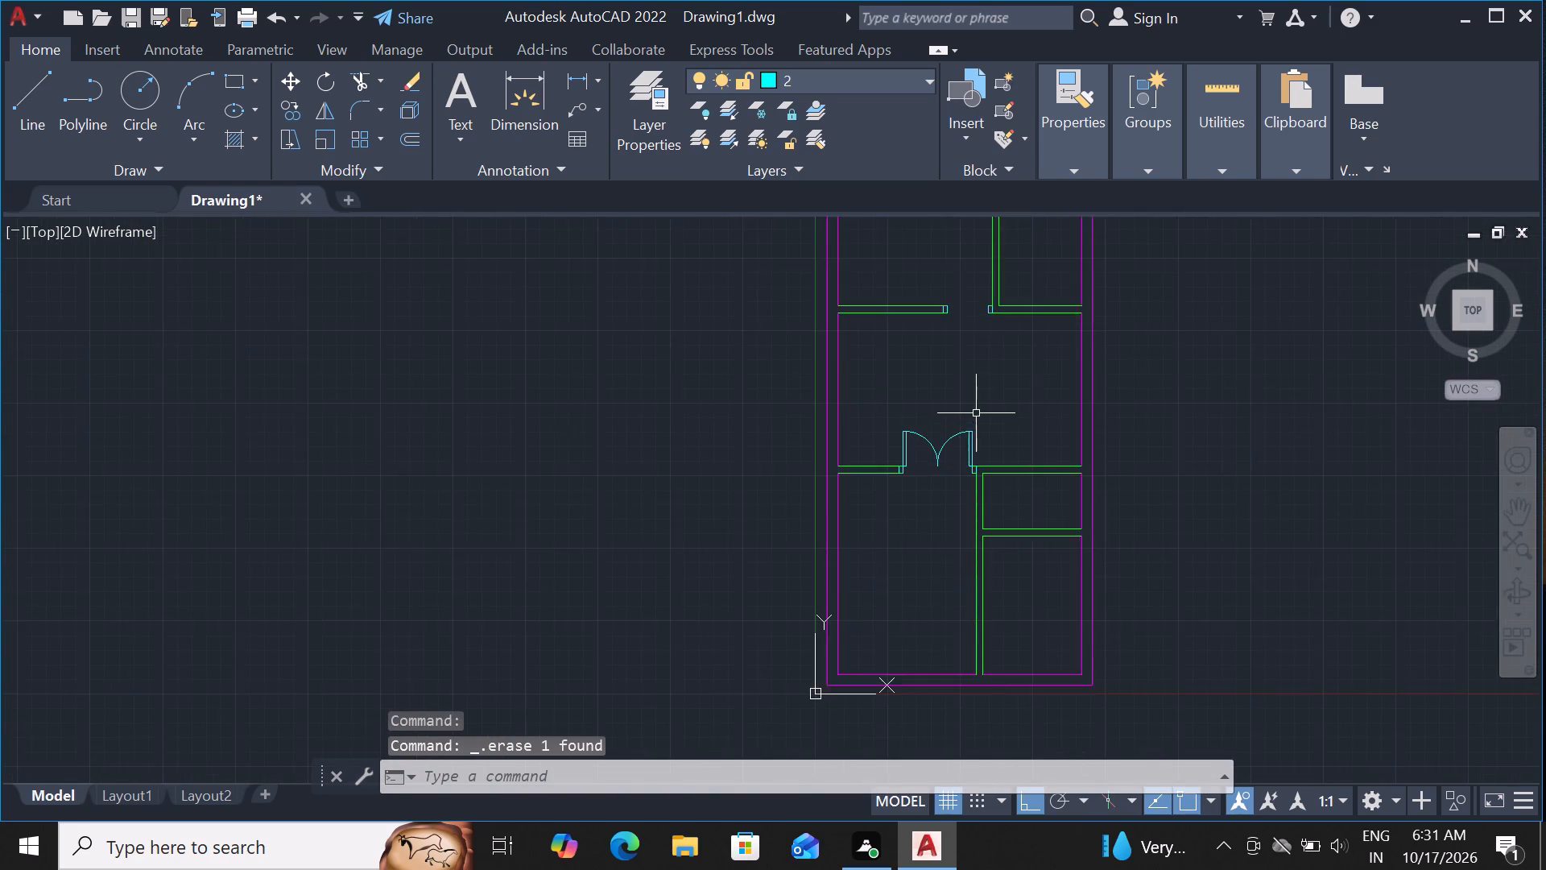
scroll(976, 413, "down", 2)
scroll(911, 291, "up", 3)
scroll(1209, 645, "up", 3)
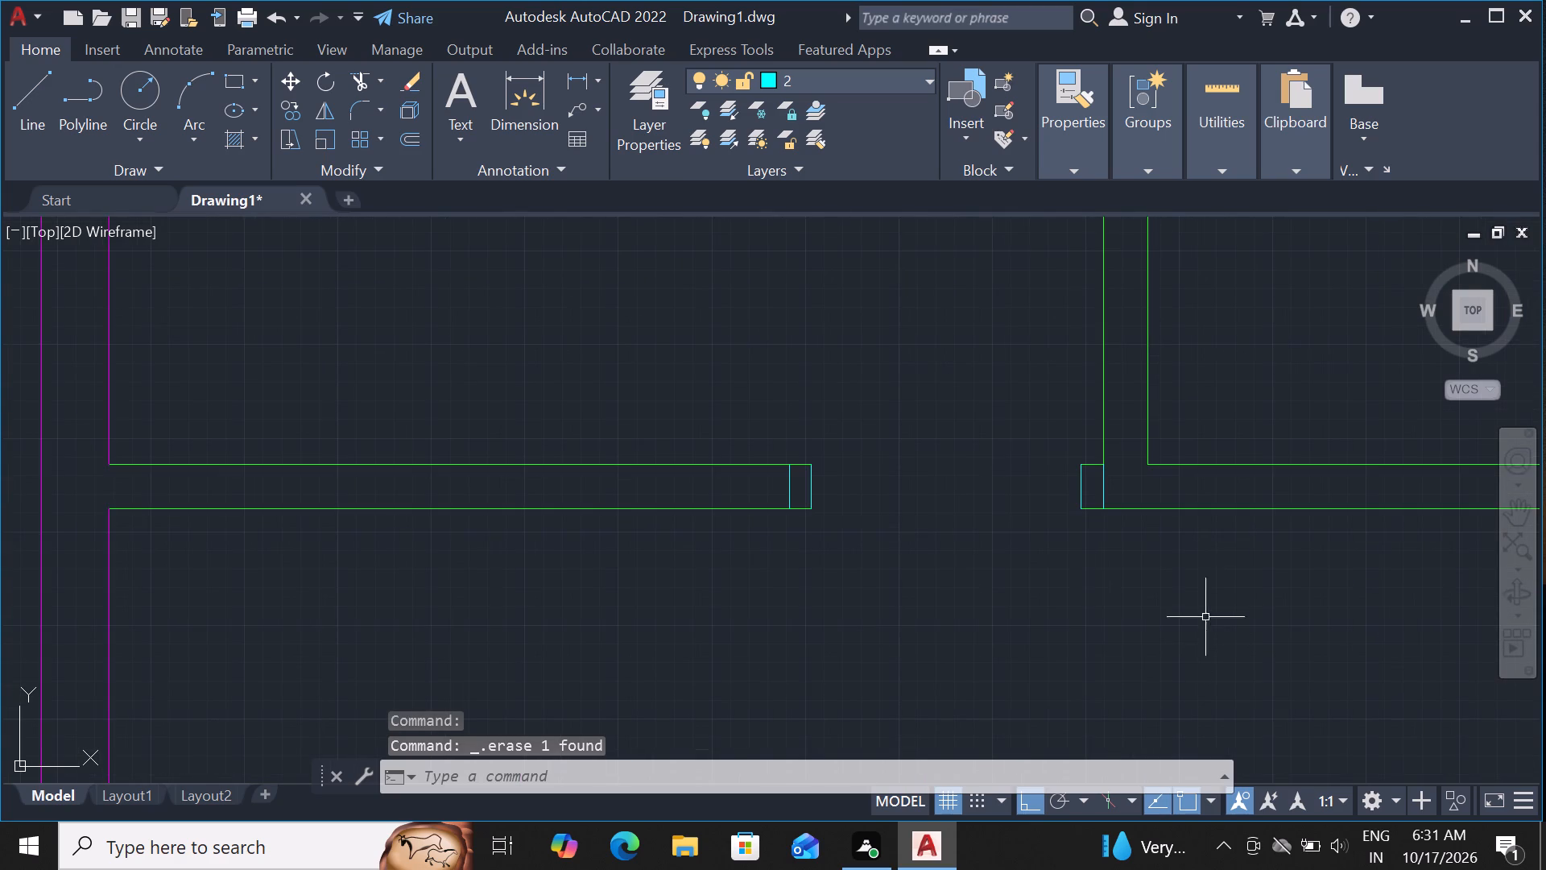
type("REC")
key("space")
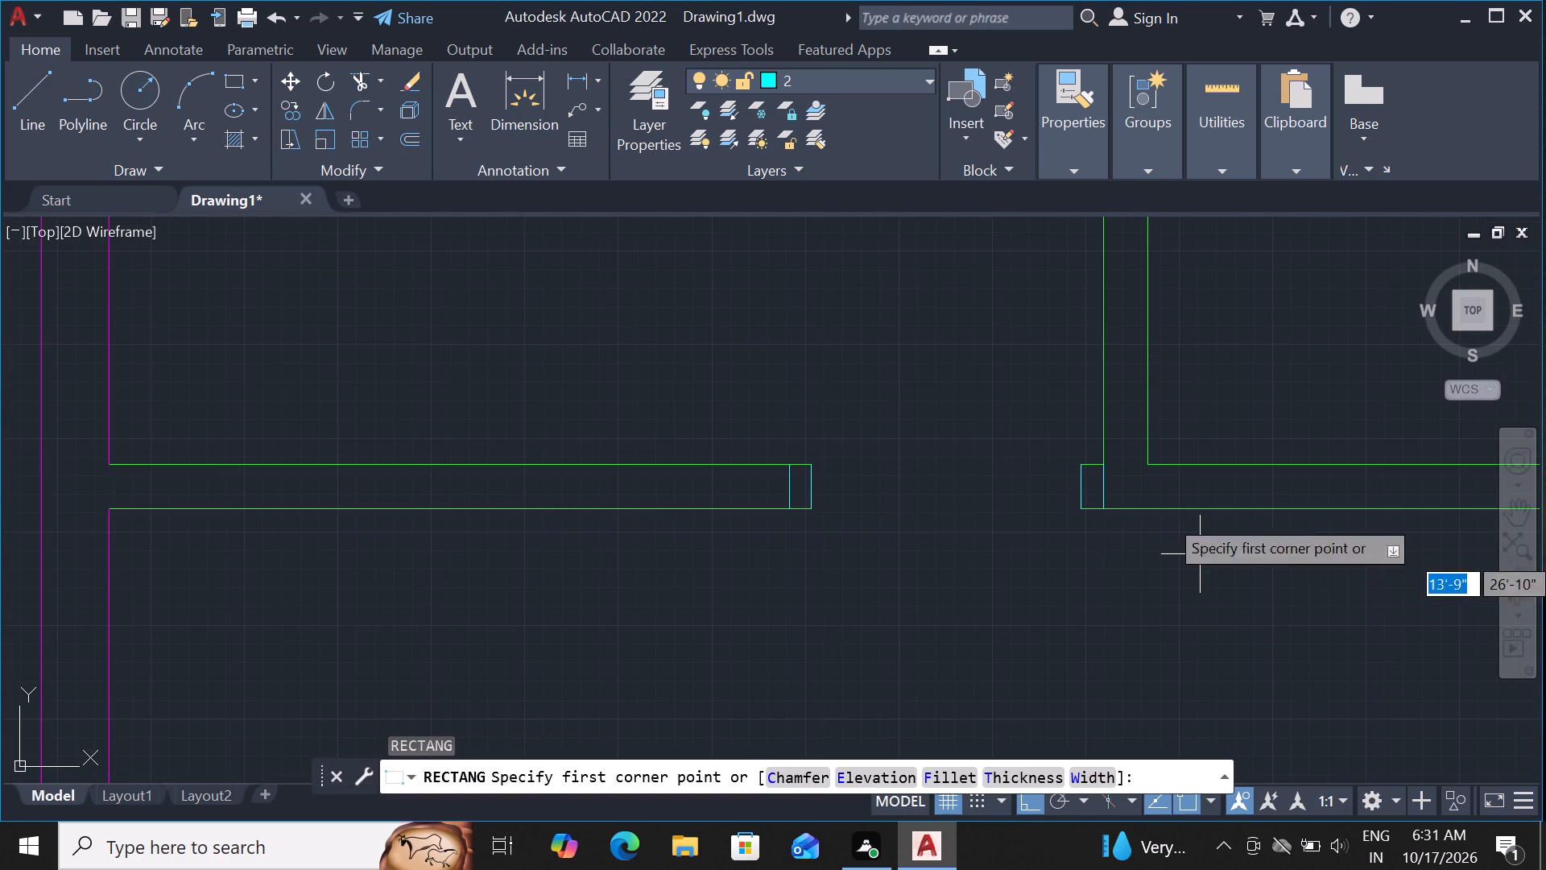
left_click(1073, 462)
type("D 3")
key("shift+quotedbl")
key("Return")
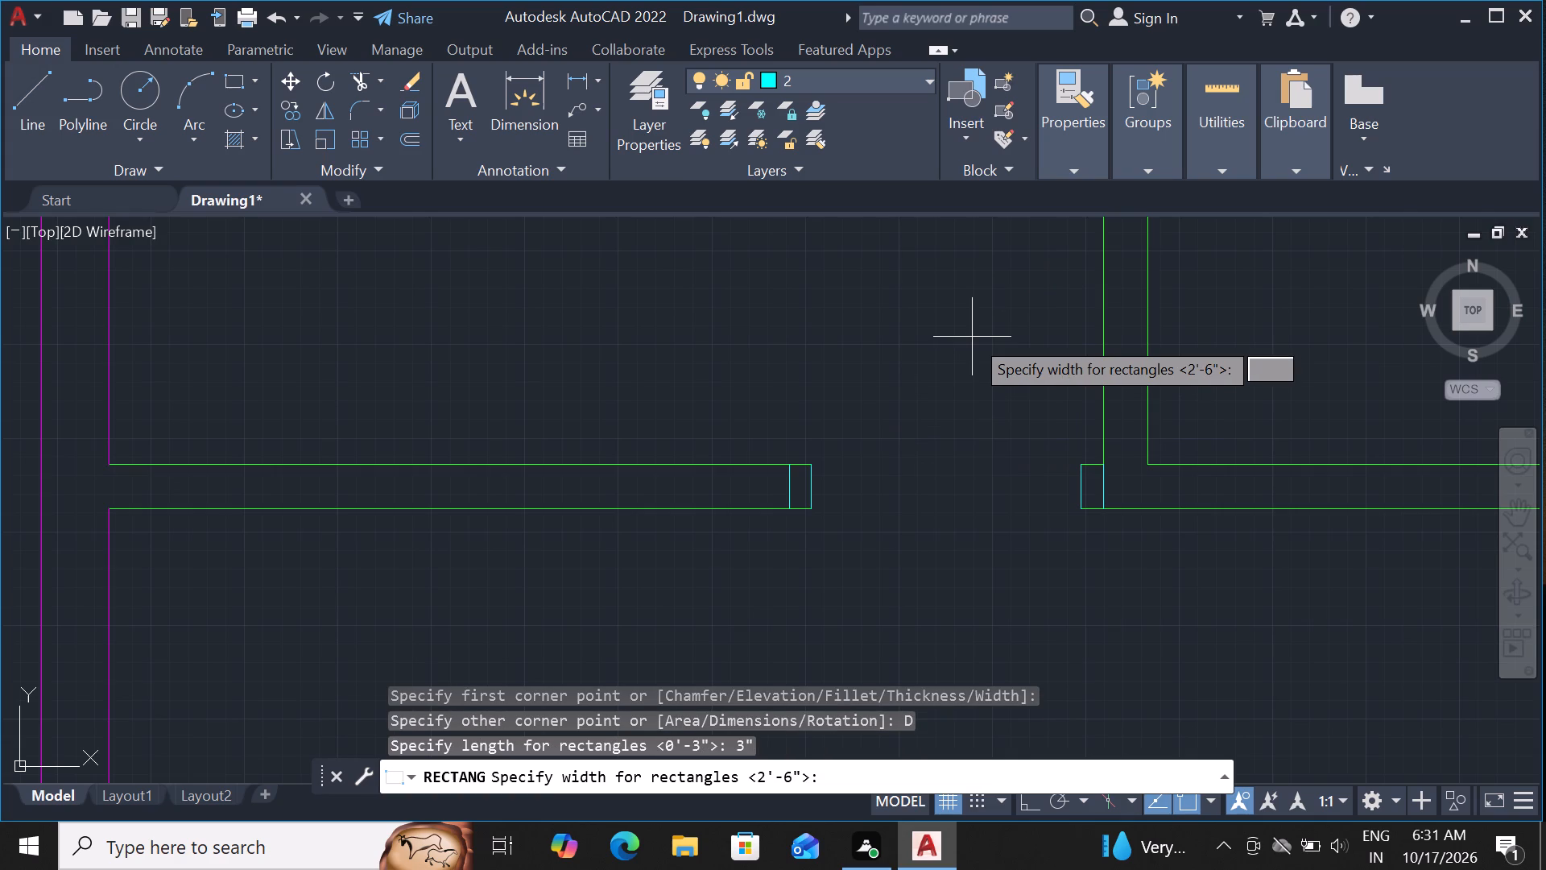
type("3'")
key("Return")
left_click(972, 337)
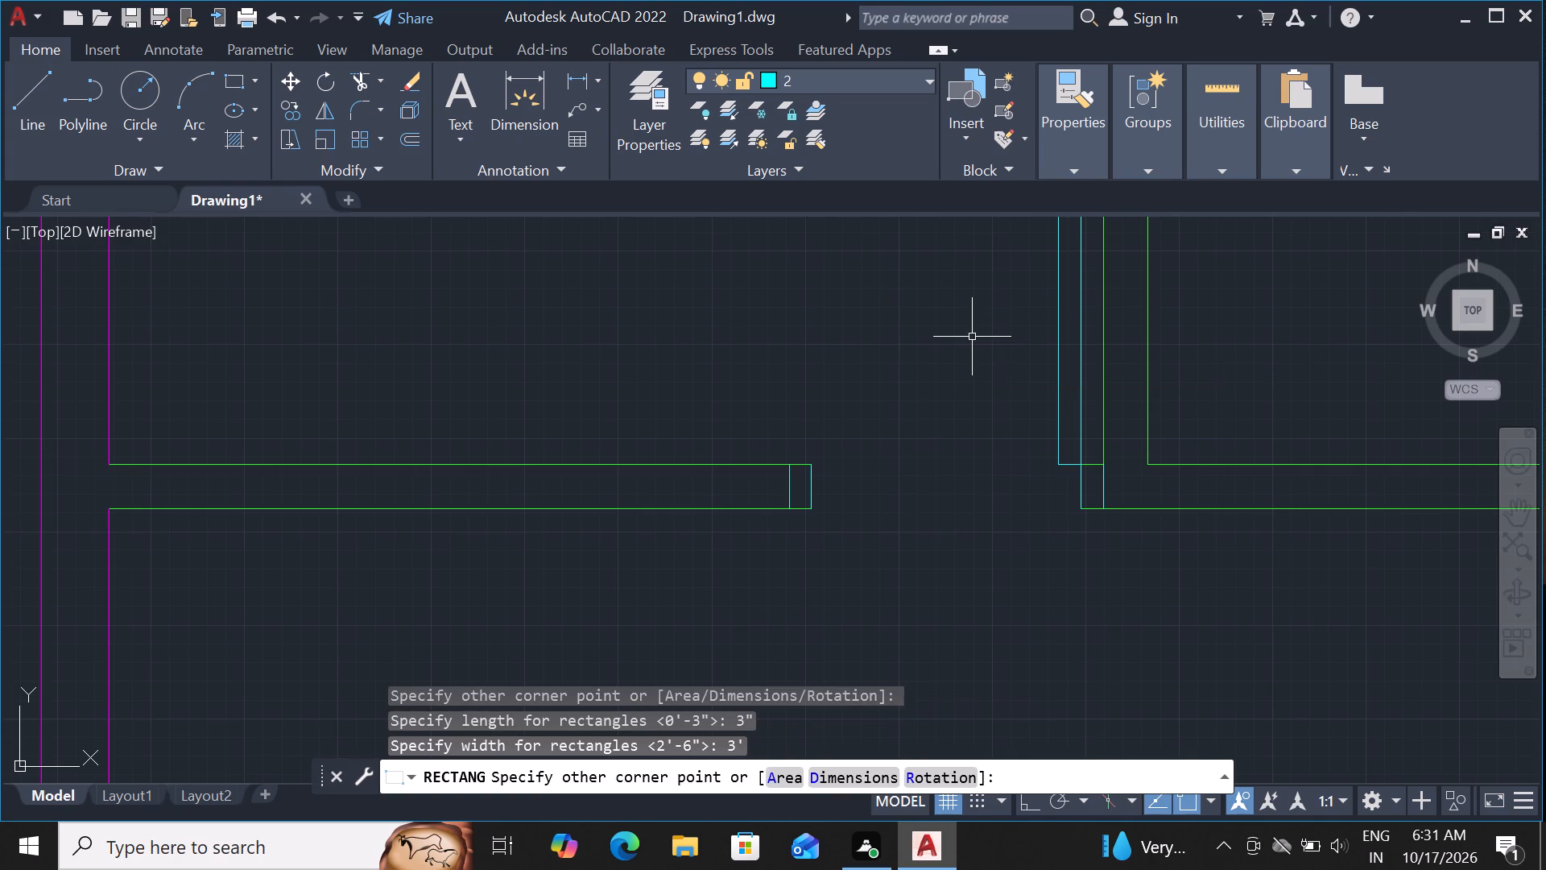
Draw a three-point swing arc through the door leaf's two upper corners to the left jamb's upper opening-side corner in the upper partition doorway.
scroll(1040, 525, "down", 2)
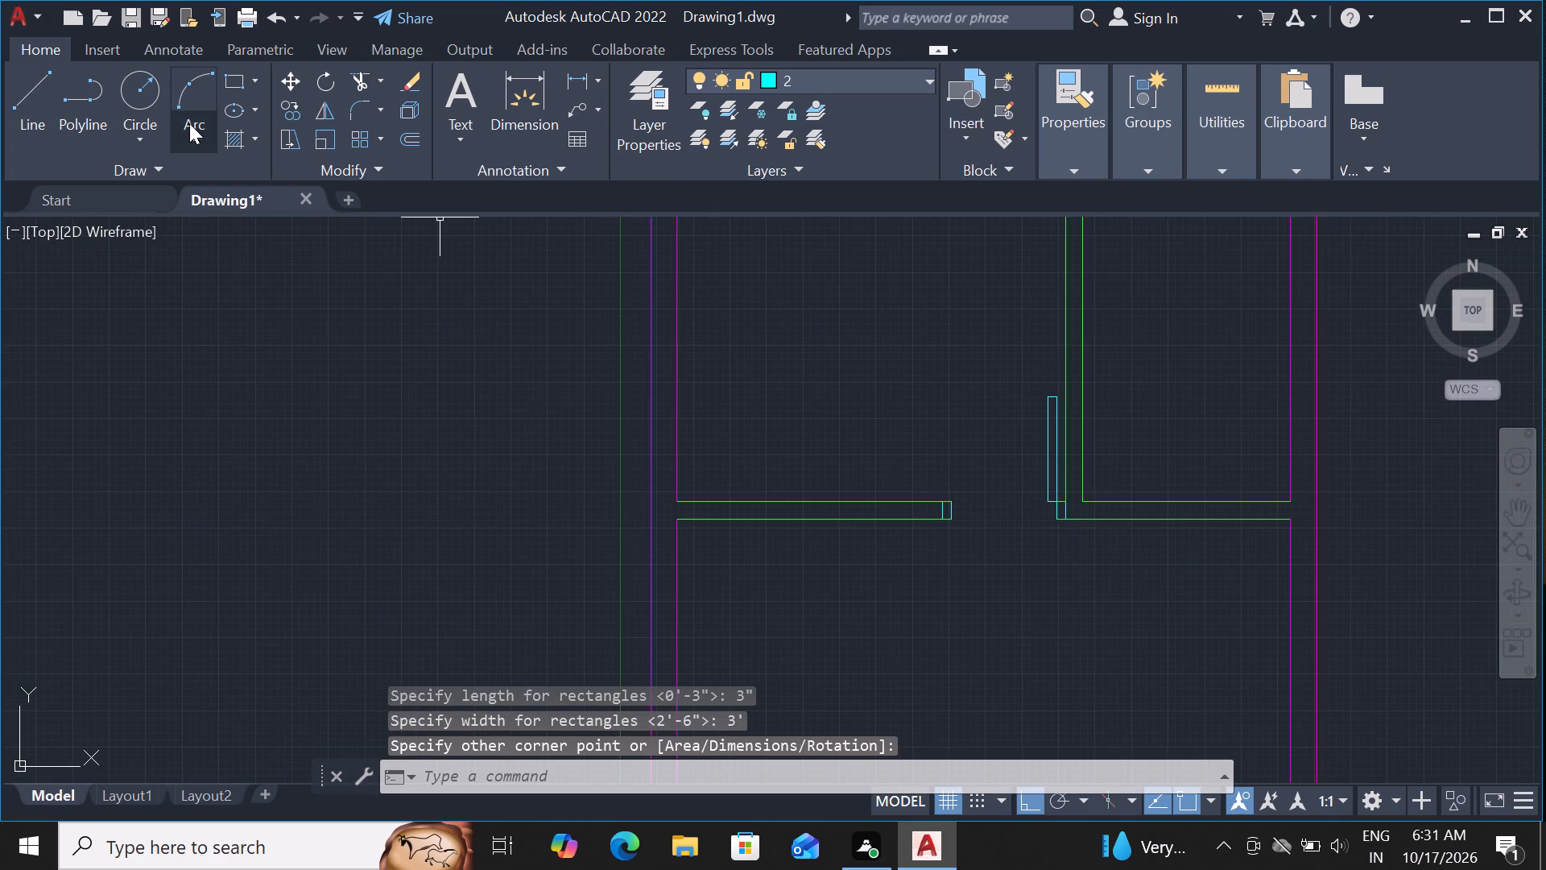
left_click(195, 135)
left_click(200, 167)
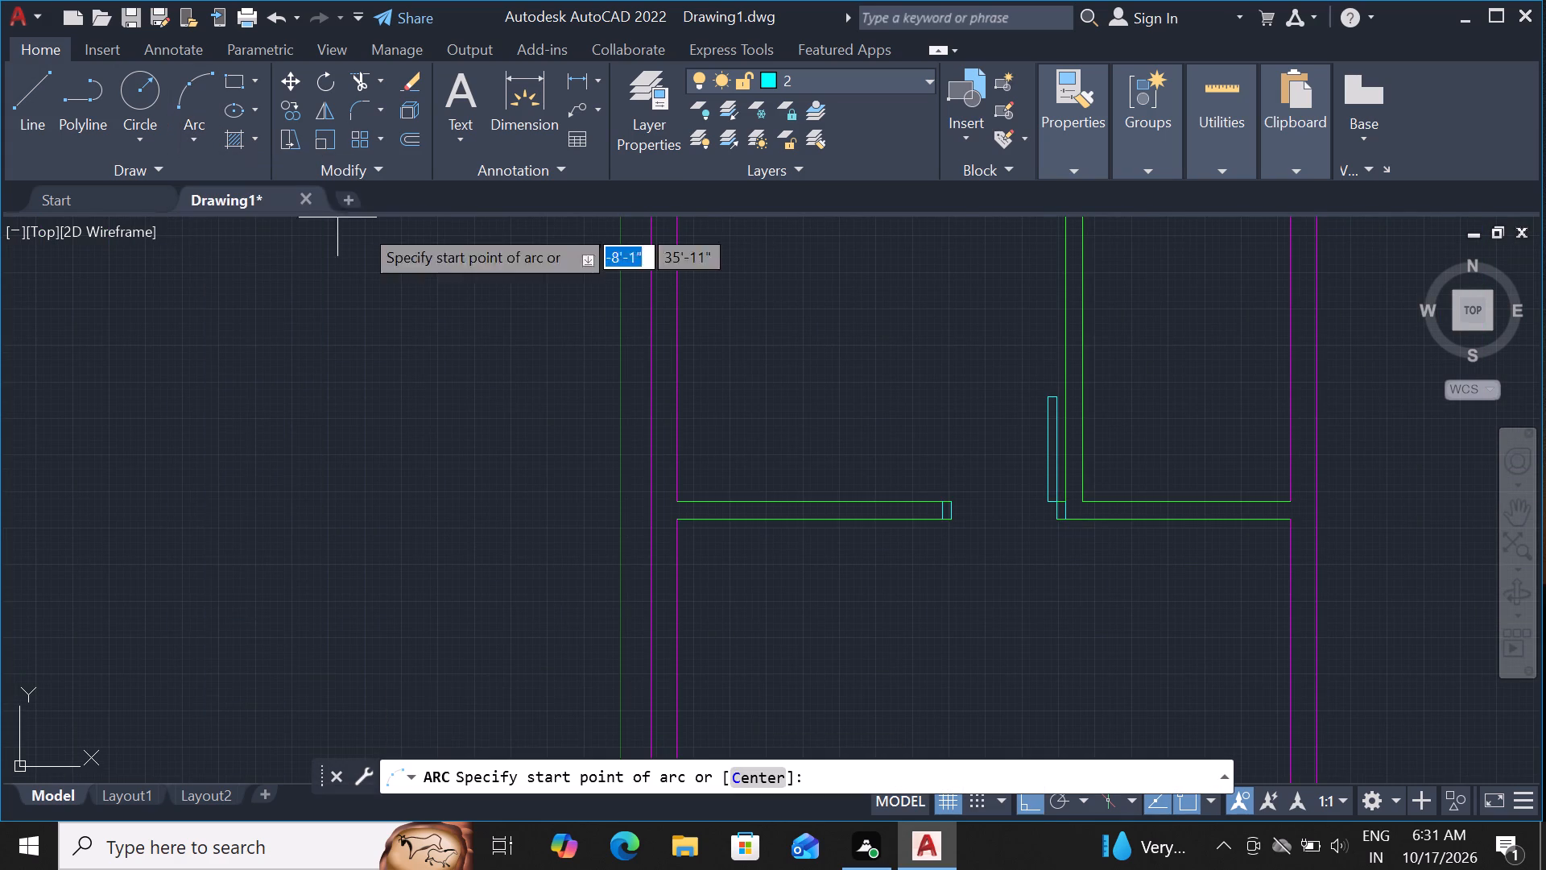
scroll(1068, 384, "up", 3)
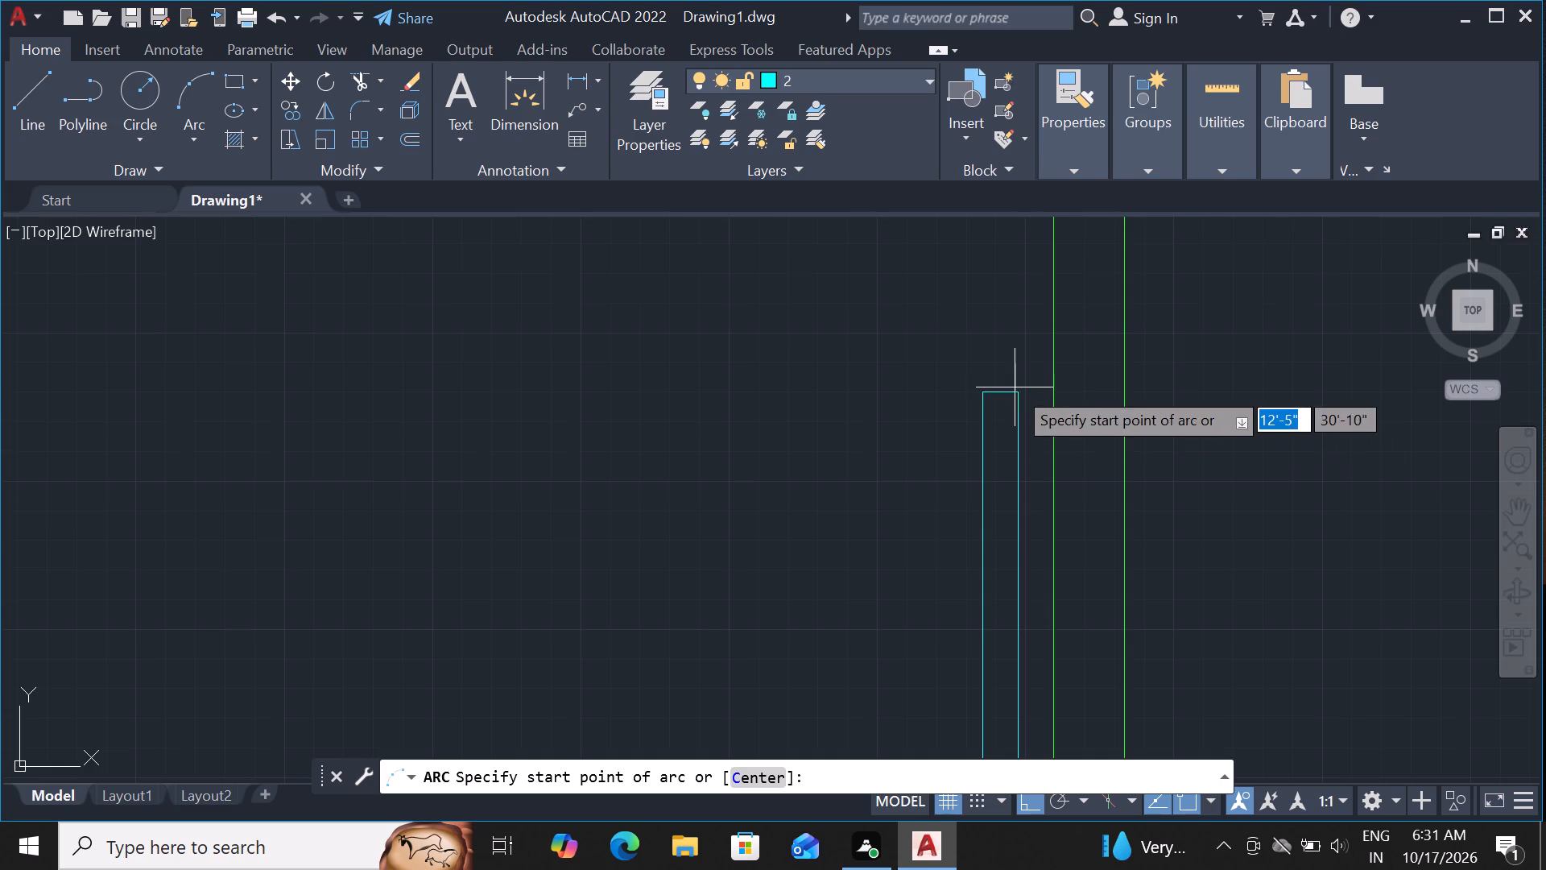
left_click(1019, 386)
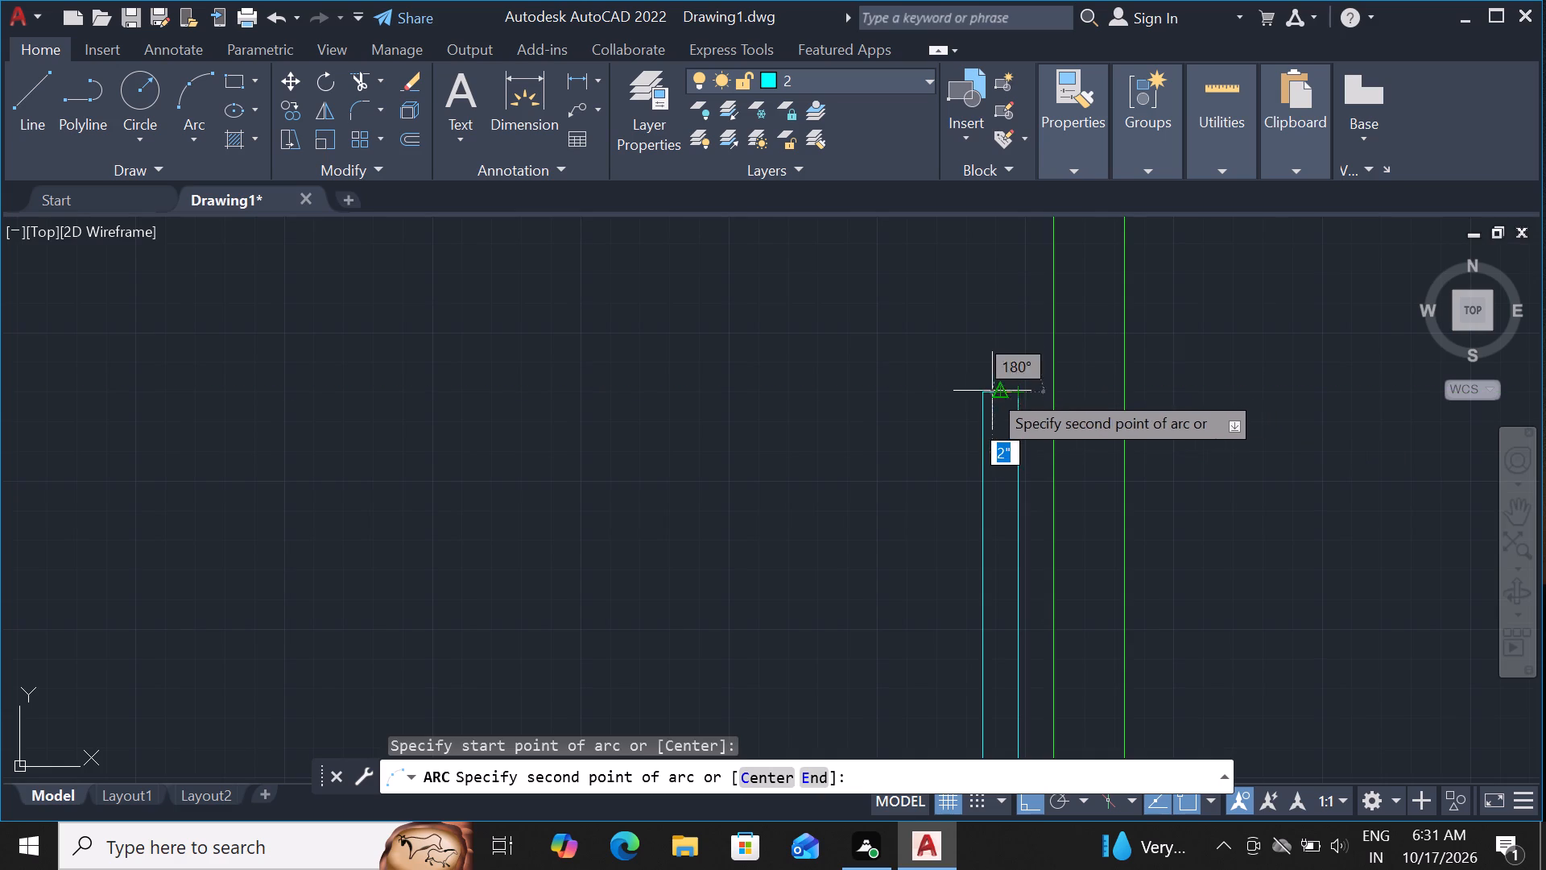
left_click(976, 395)
scroll(970, 324, "down", 2)
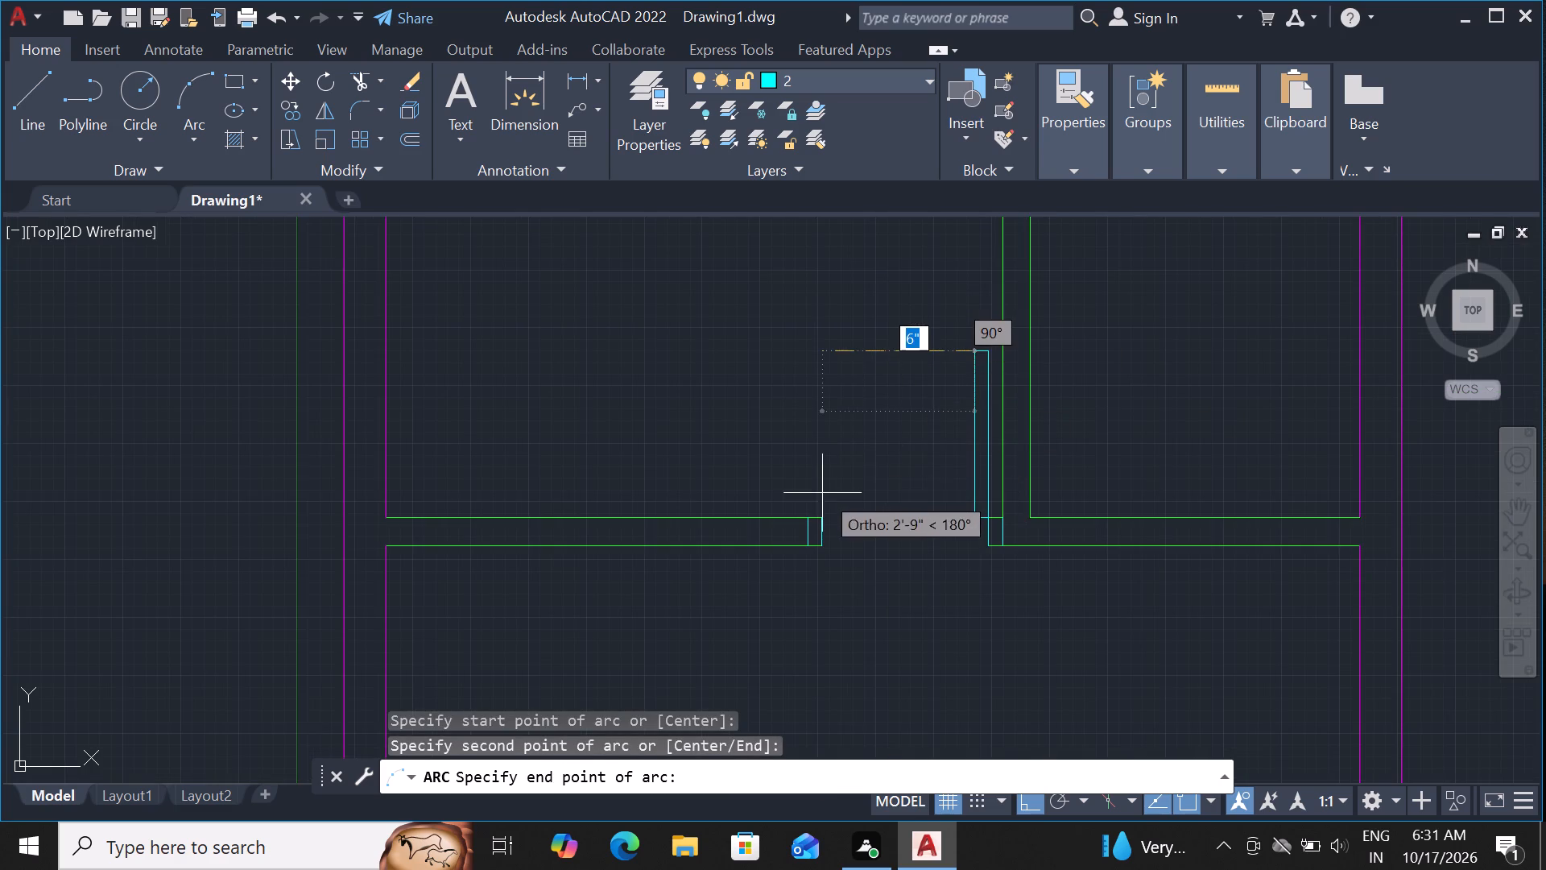
left_click(822, 515)
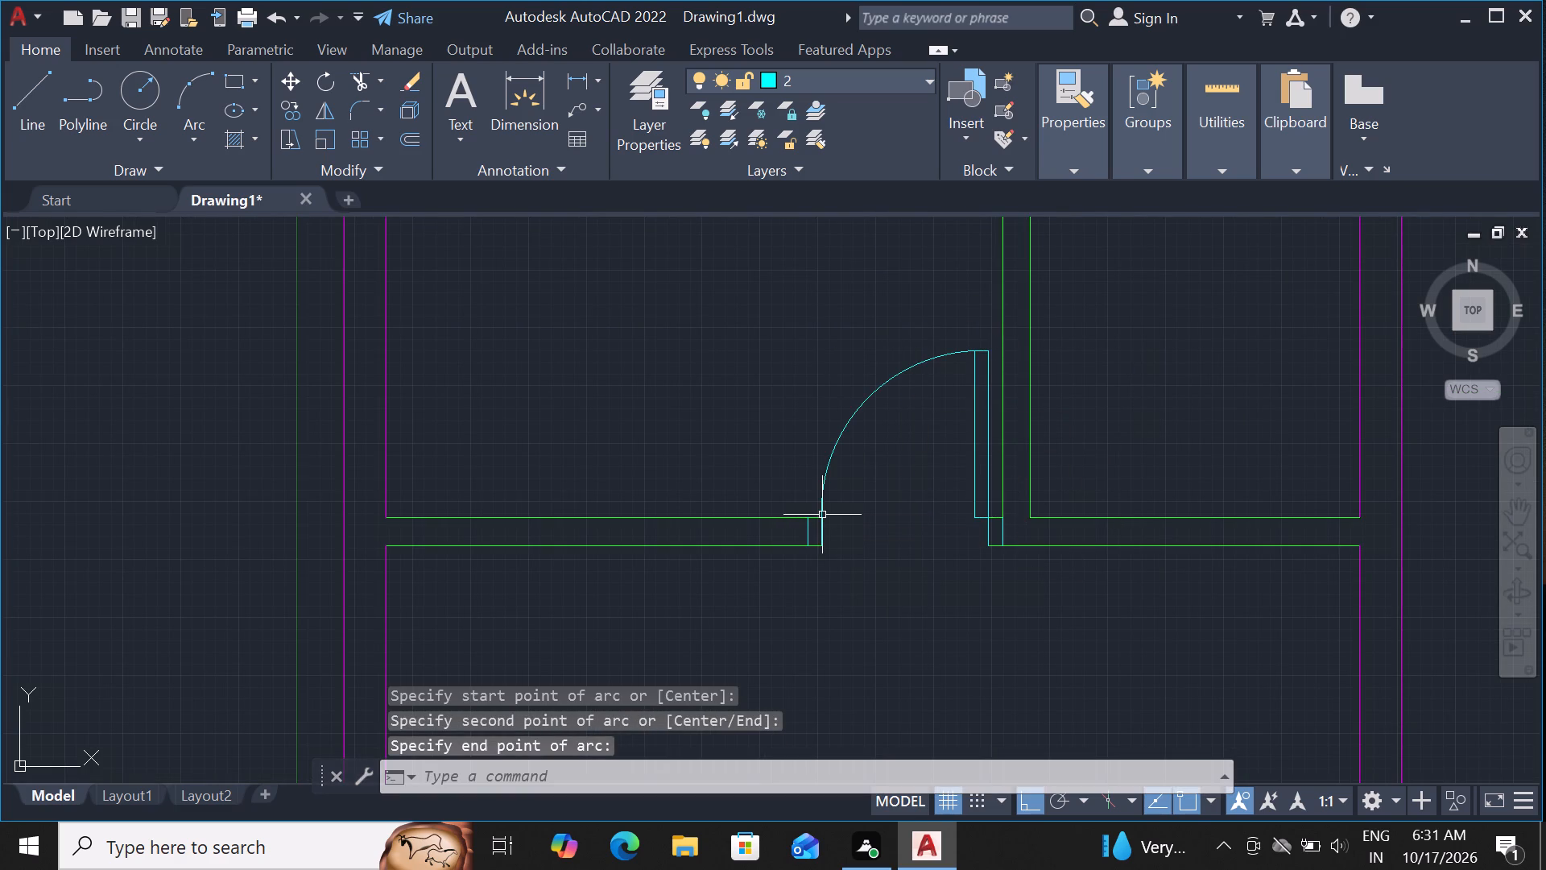
scroll(826, 506, "down", 2)
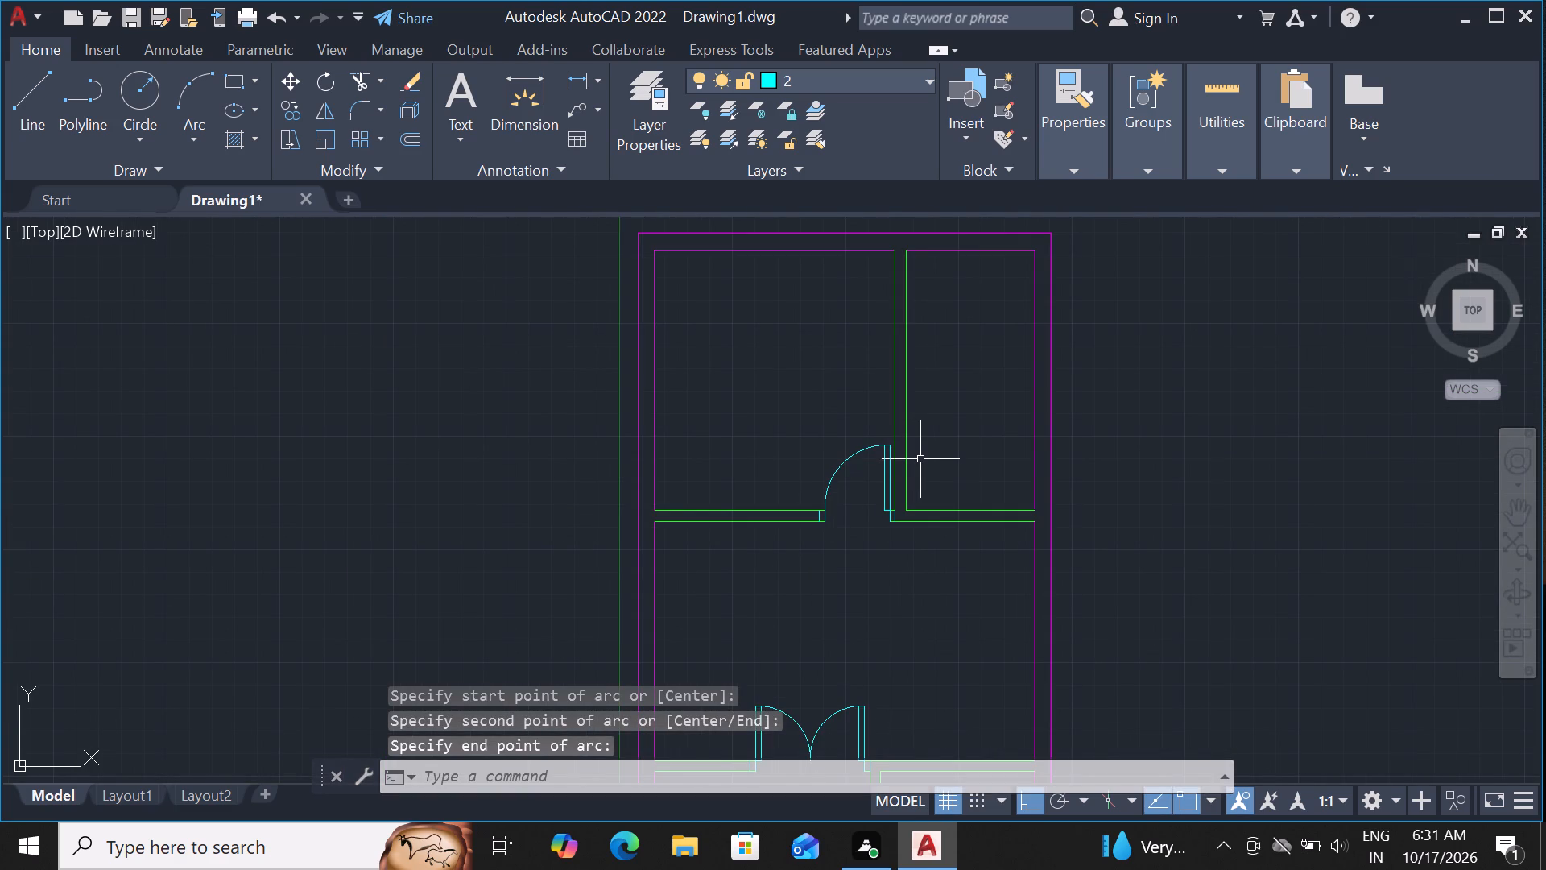
key("Escape")
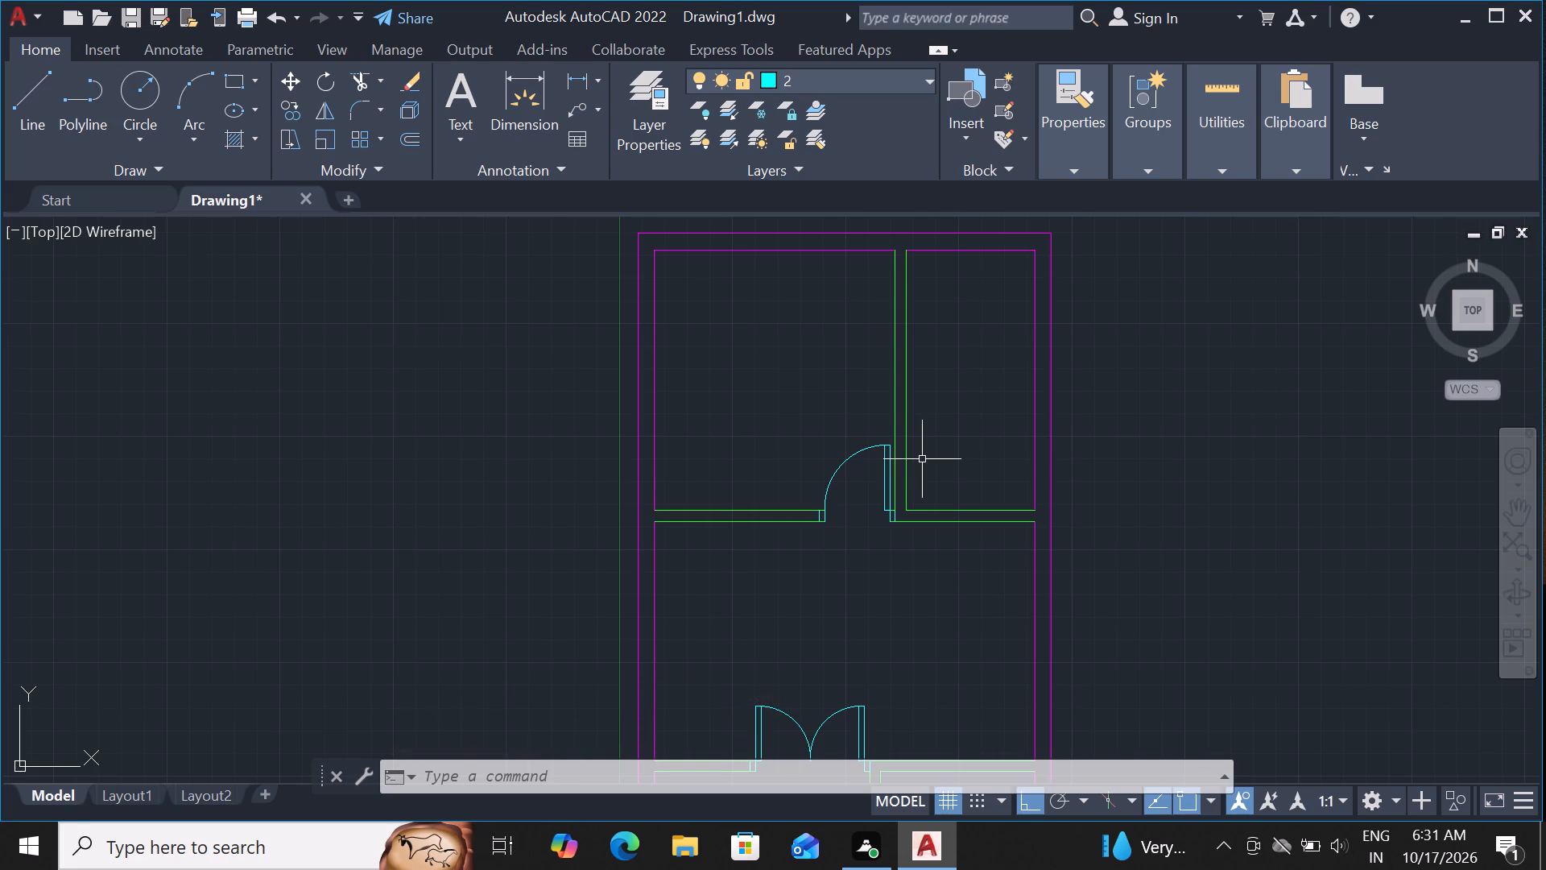
Draw a short line across the upper vertical partition where it meets the top wall's inner face.
scroll(900, 484, "down", 3)
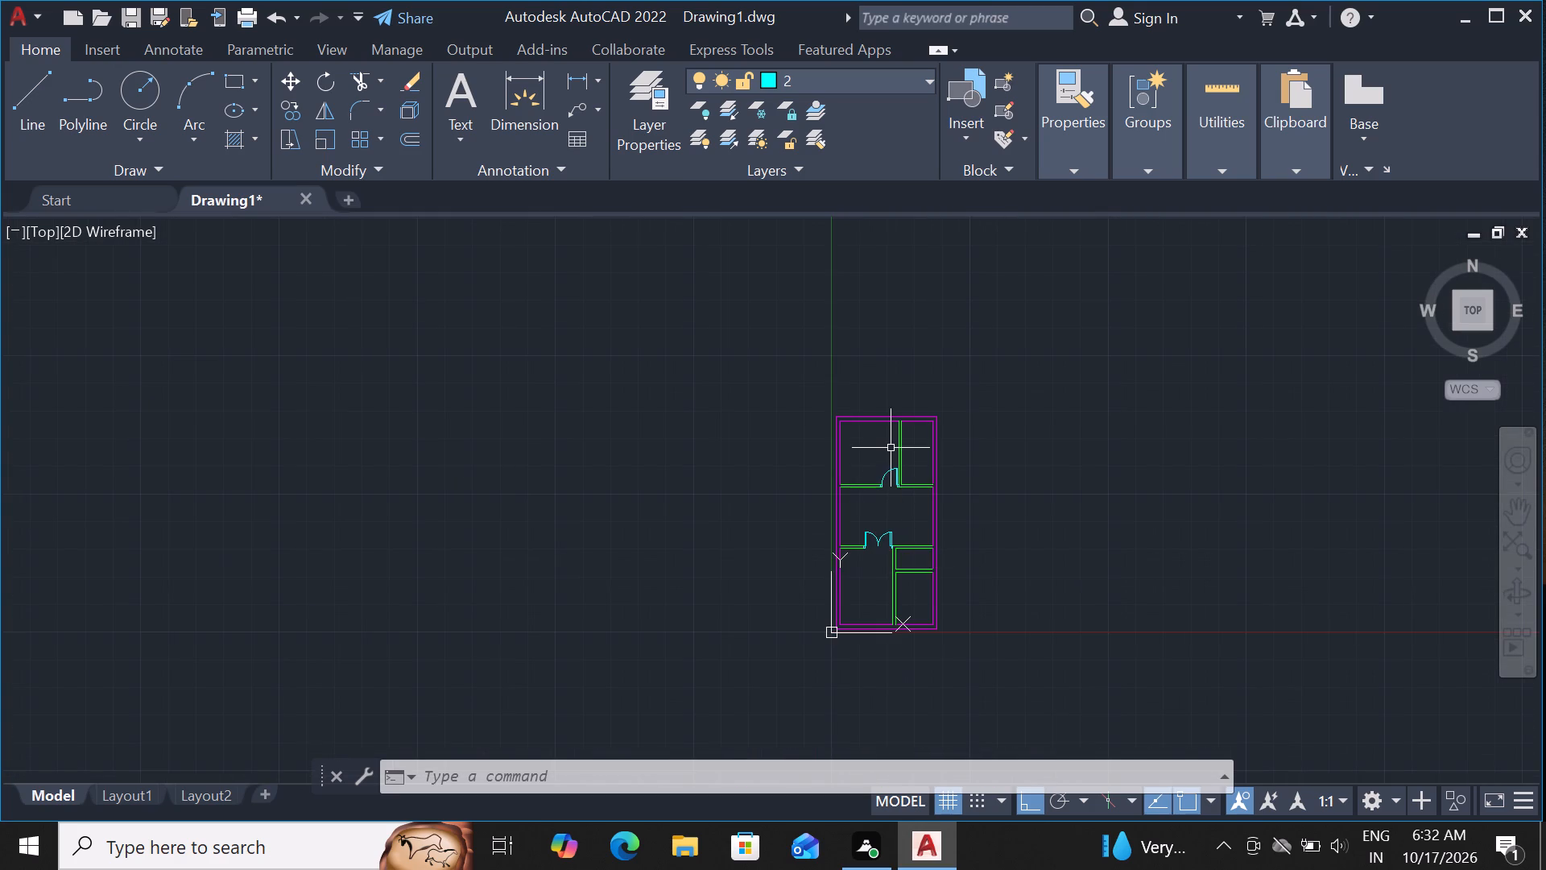
scroll(893, 439, "up", 4)
key("l")
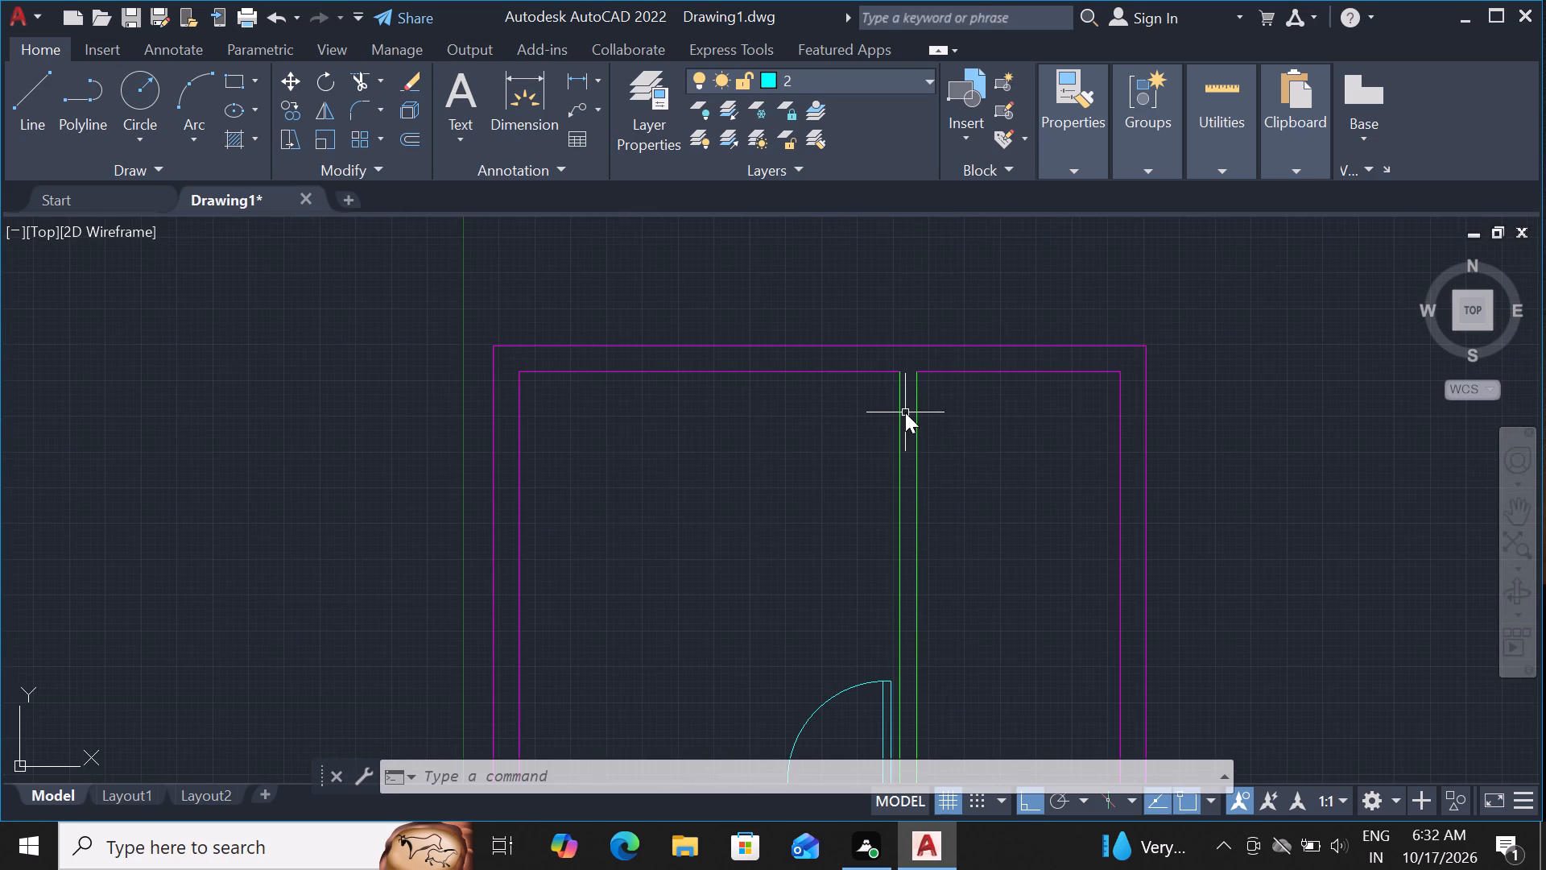
key("space")
scroll(916, 408, "up", 1)
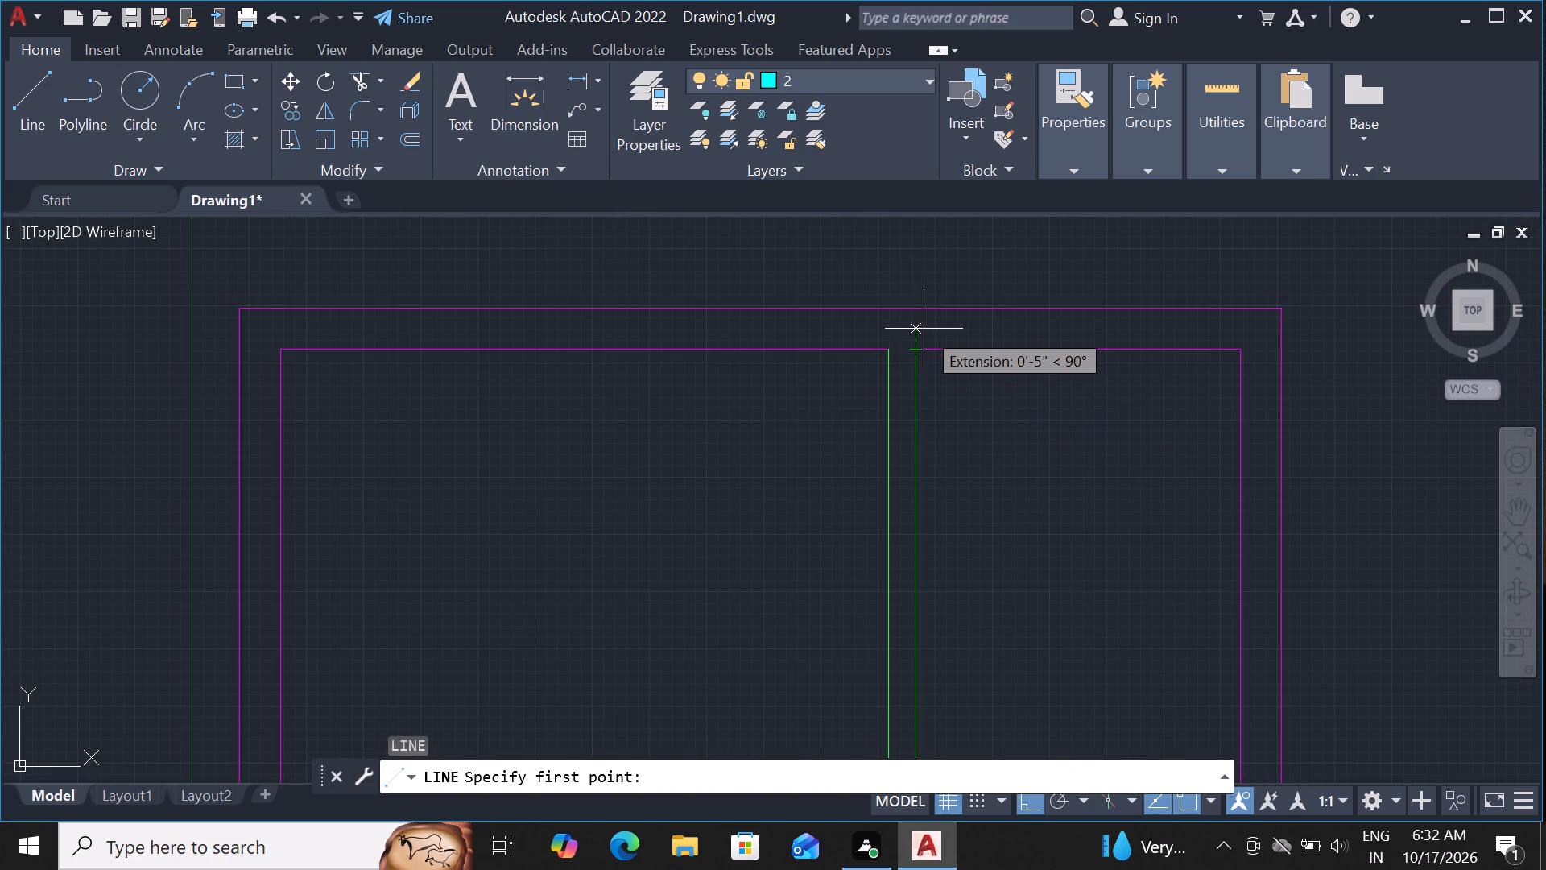
left_click(908, 348)
left_click(890, 349)
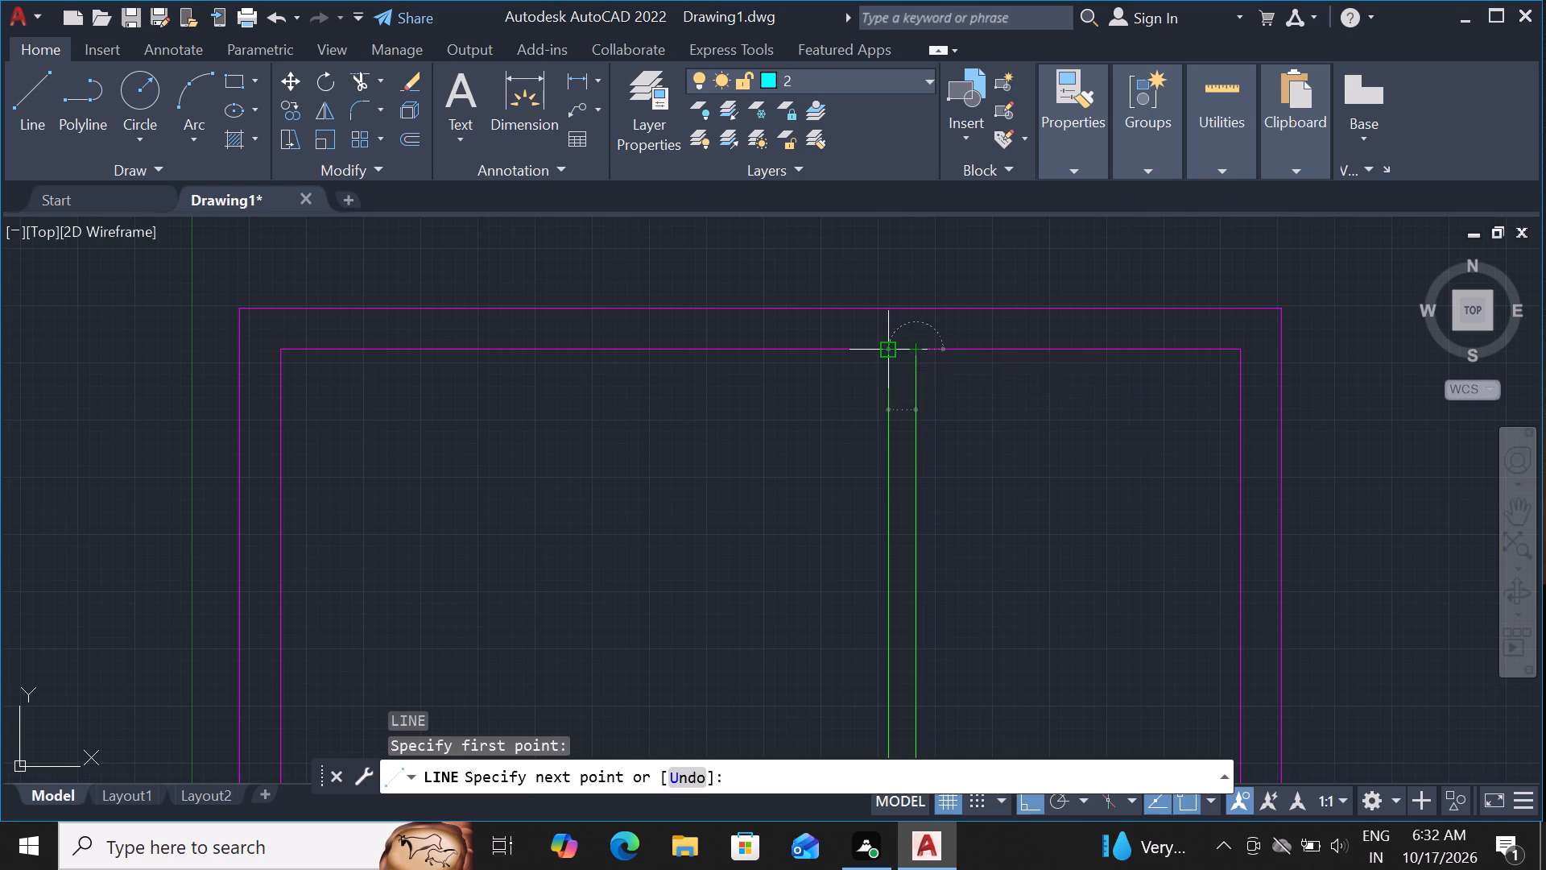
key("space")
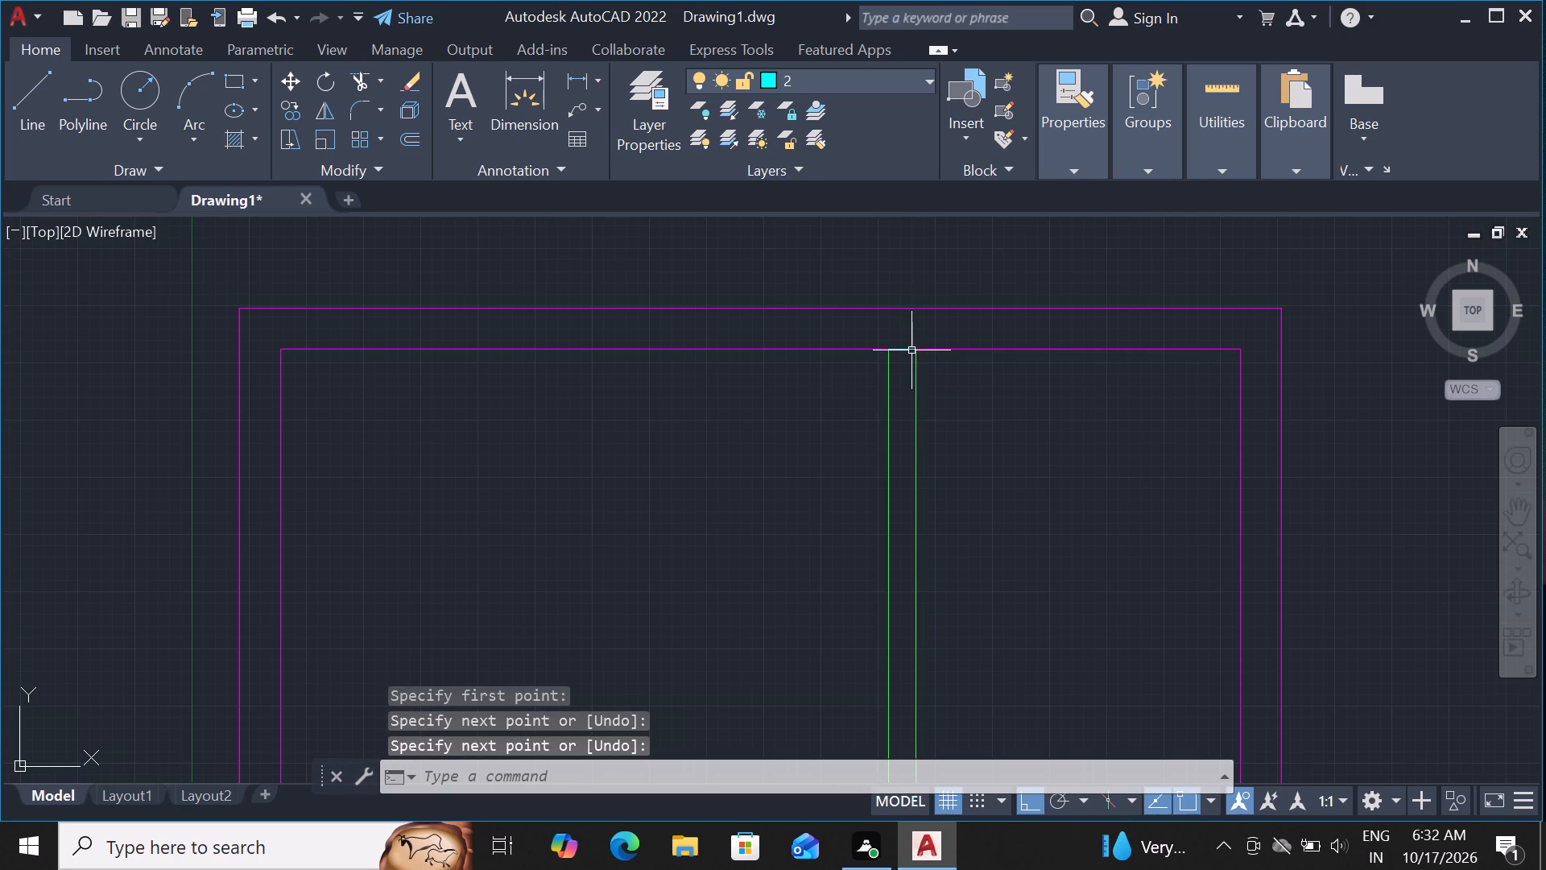
Offset the short line at the vertical partition's top end 3" downward to form the upper door jamb.
left_click(909, 351)
type("OF")
key("space")
type("3")
key("shift+quotedbl")
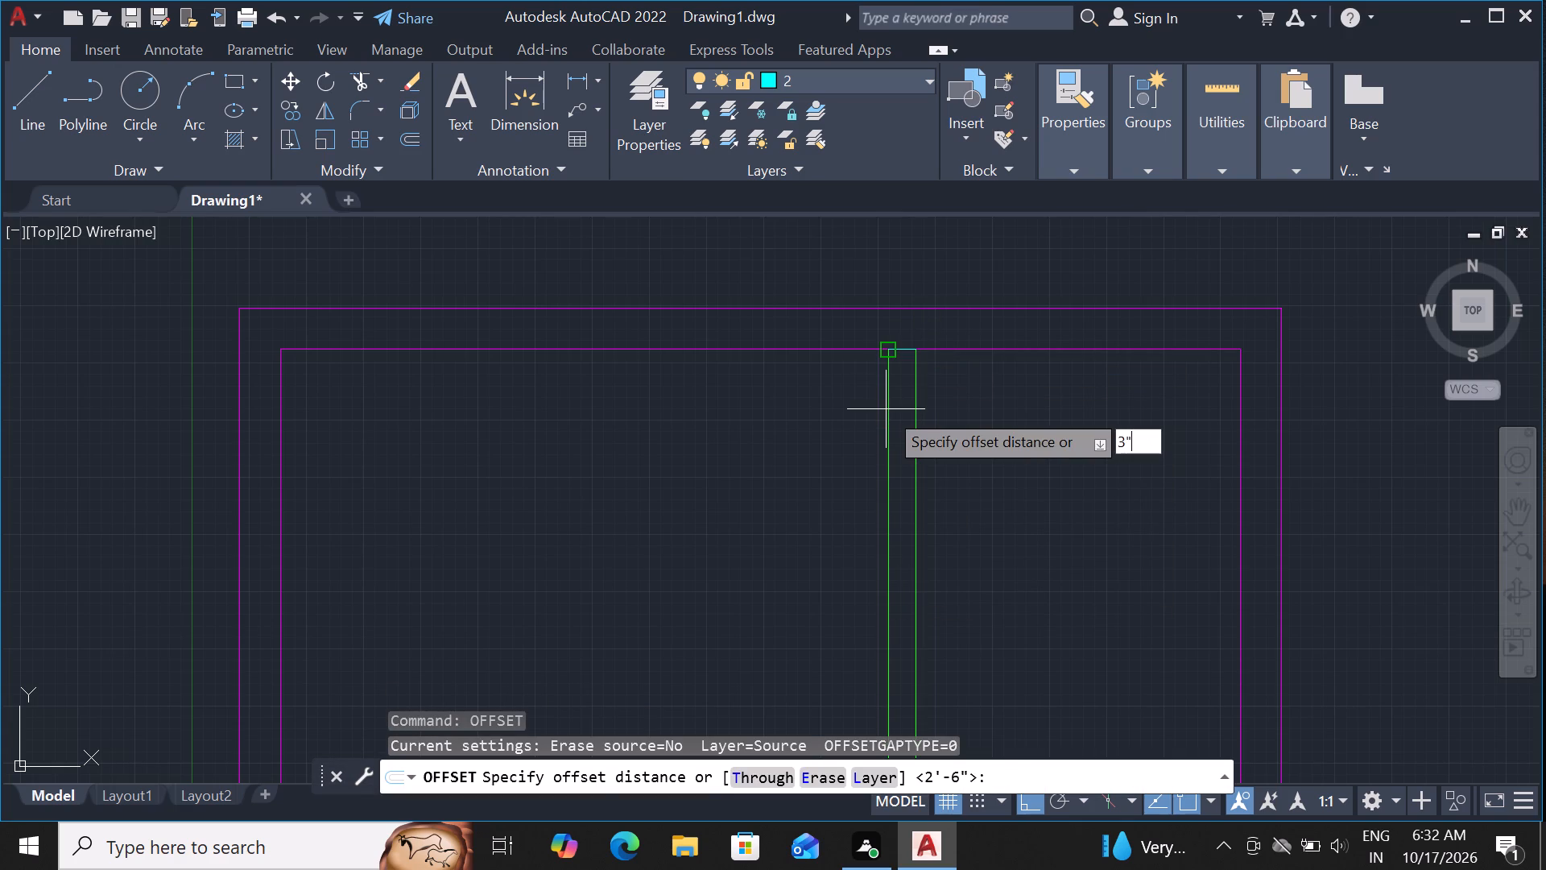
key("Return")
left_click(895, 464)
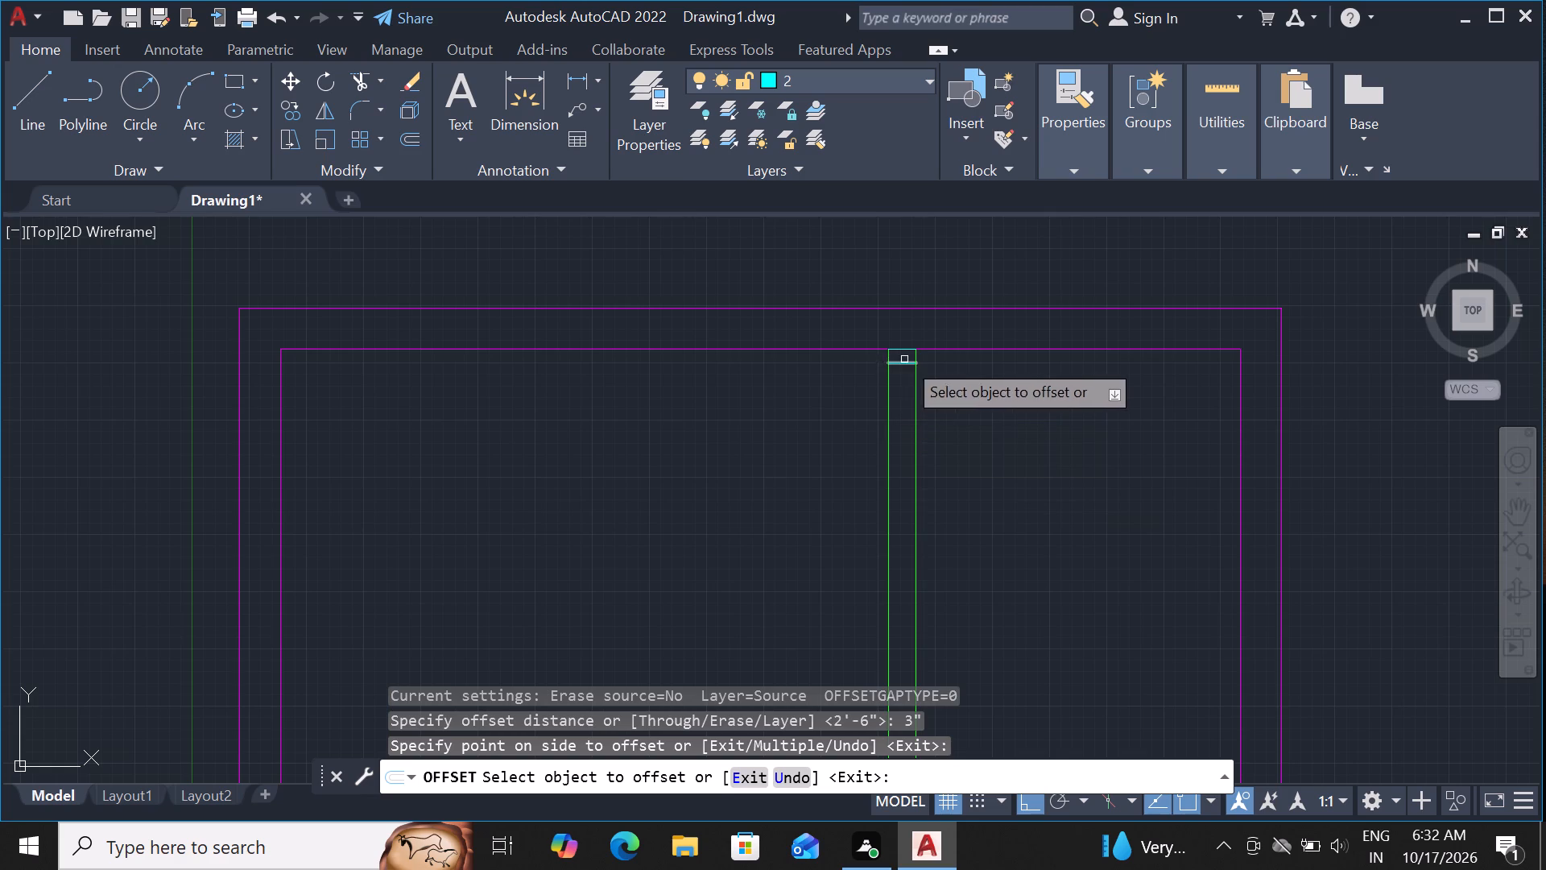
key("Escape")
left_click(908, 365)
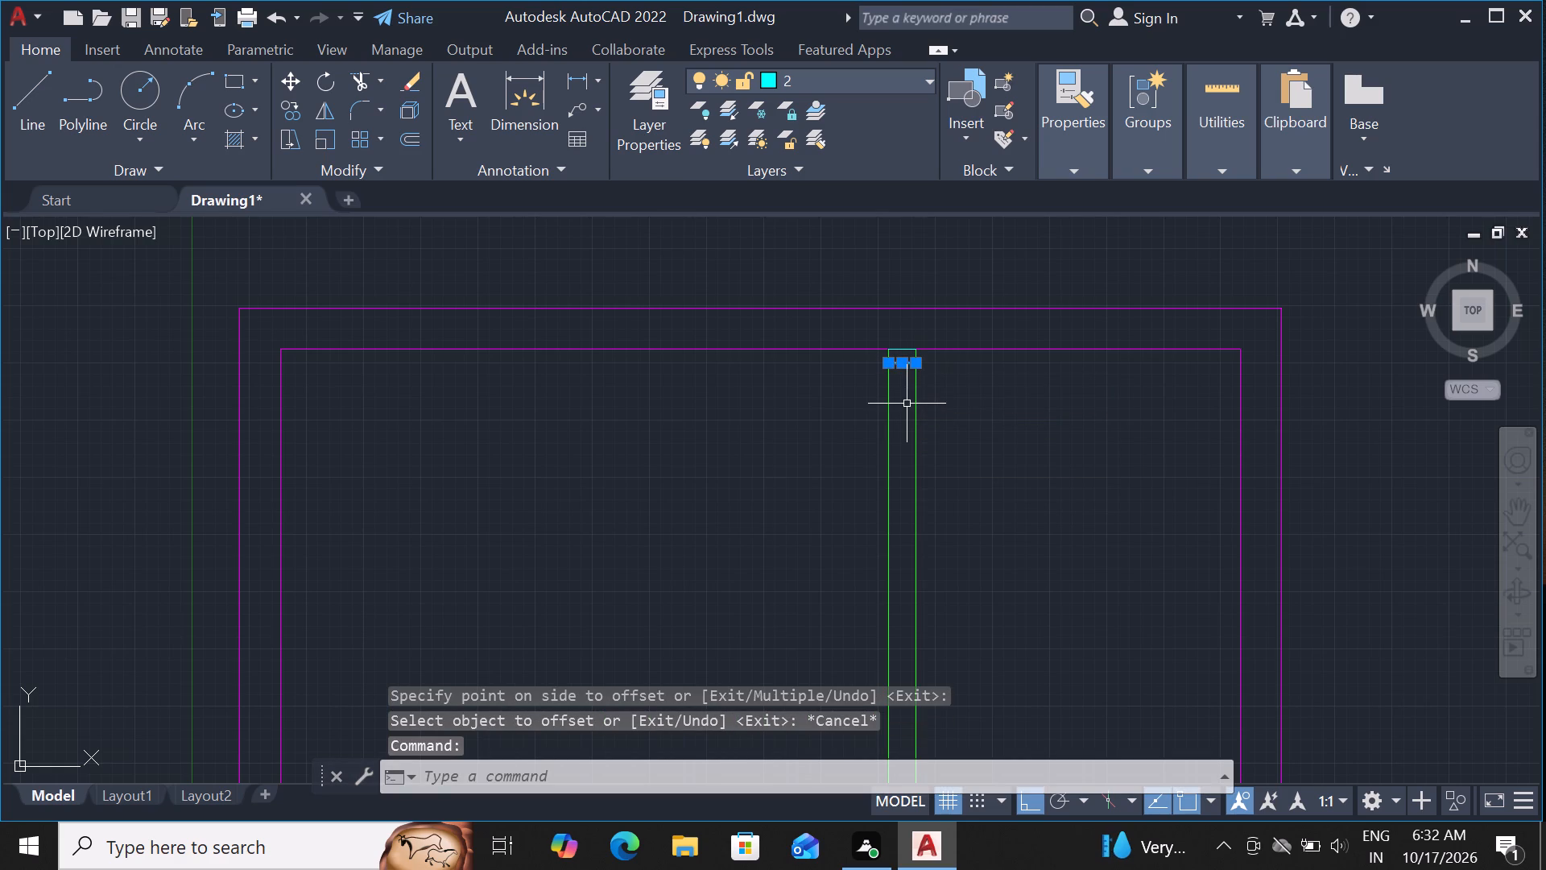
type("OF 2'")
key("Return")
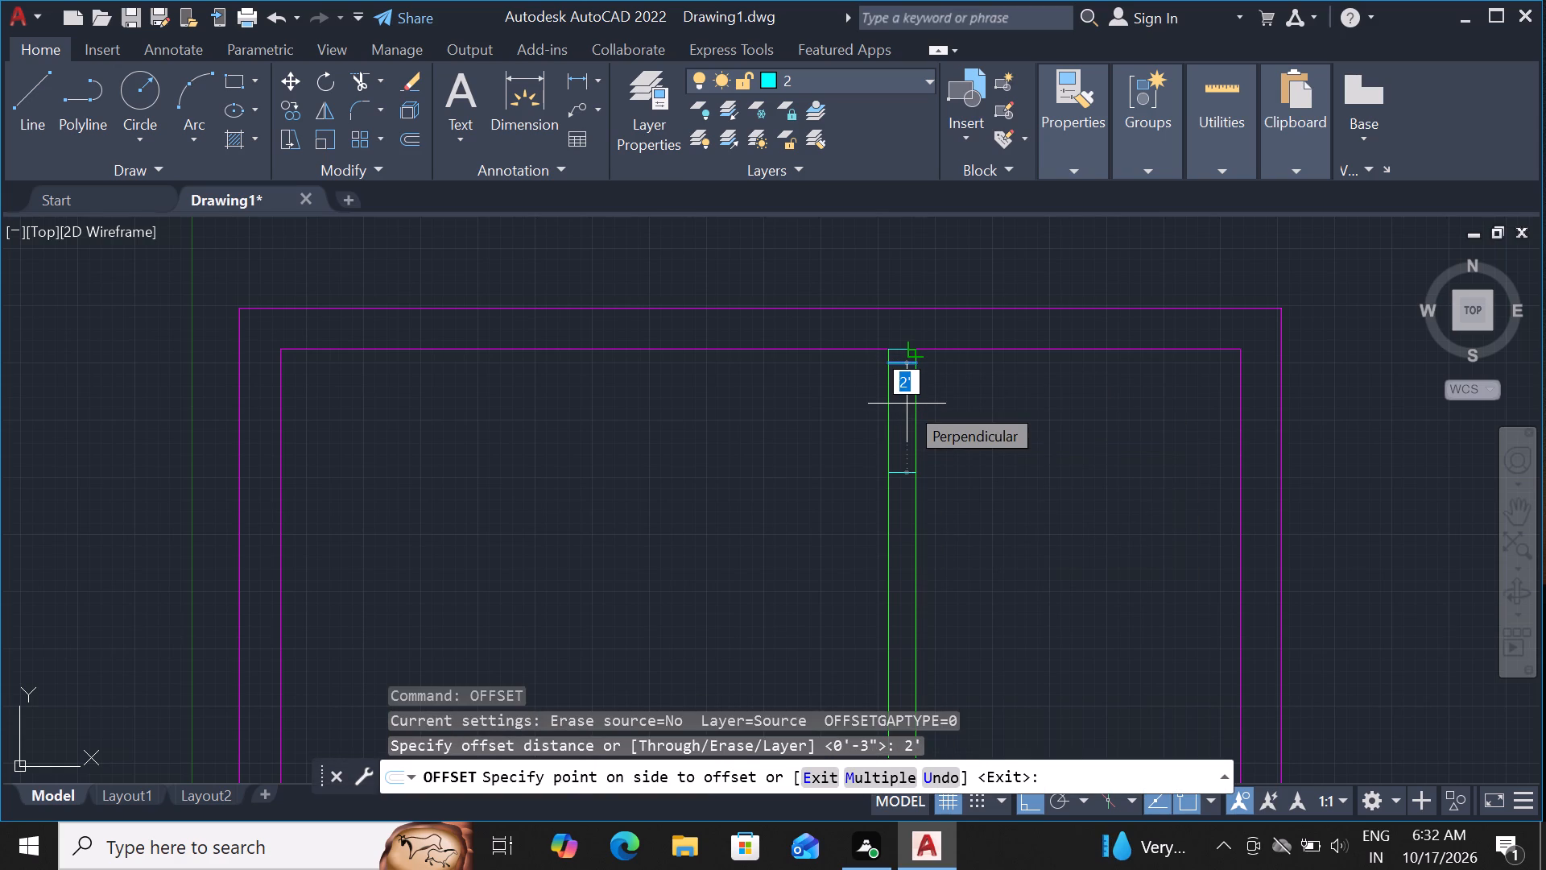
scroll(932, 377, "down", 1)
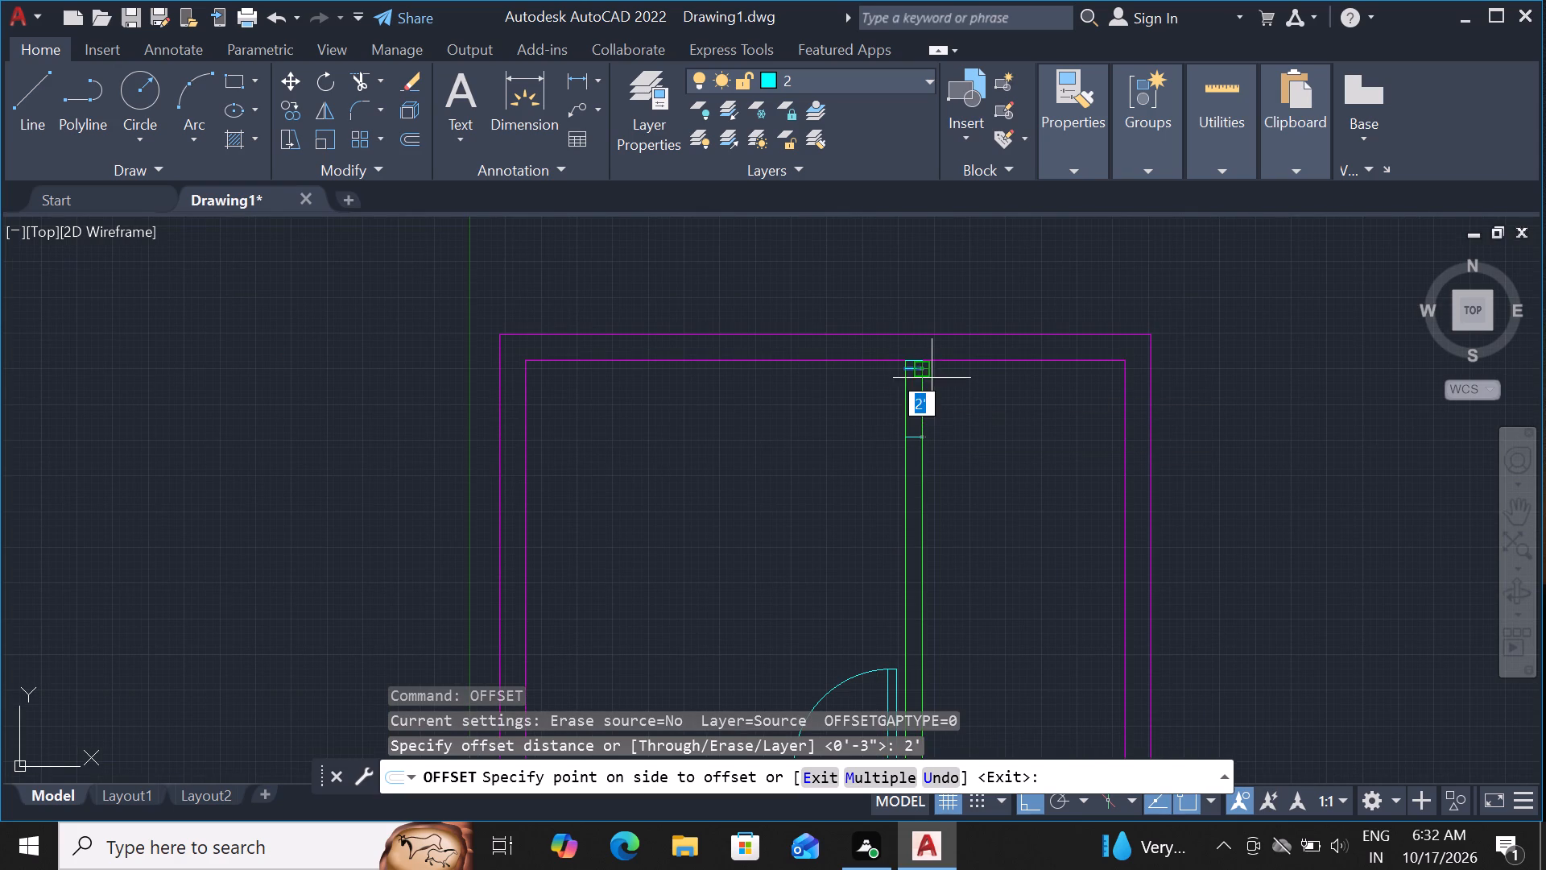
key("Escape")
Offset the upper jamb's lower line 2'6" down the vertical partition.
scroll(908, 371, "up", 2)
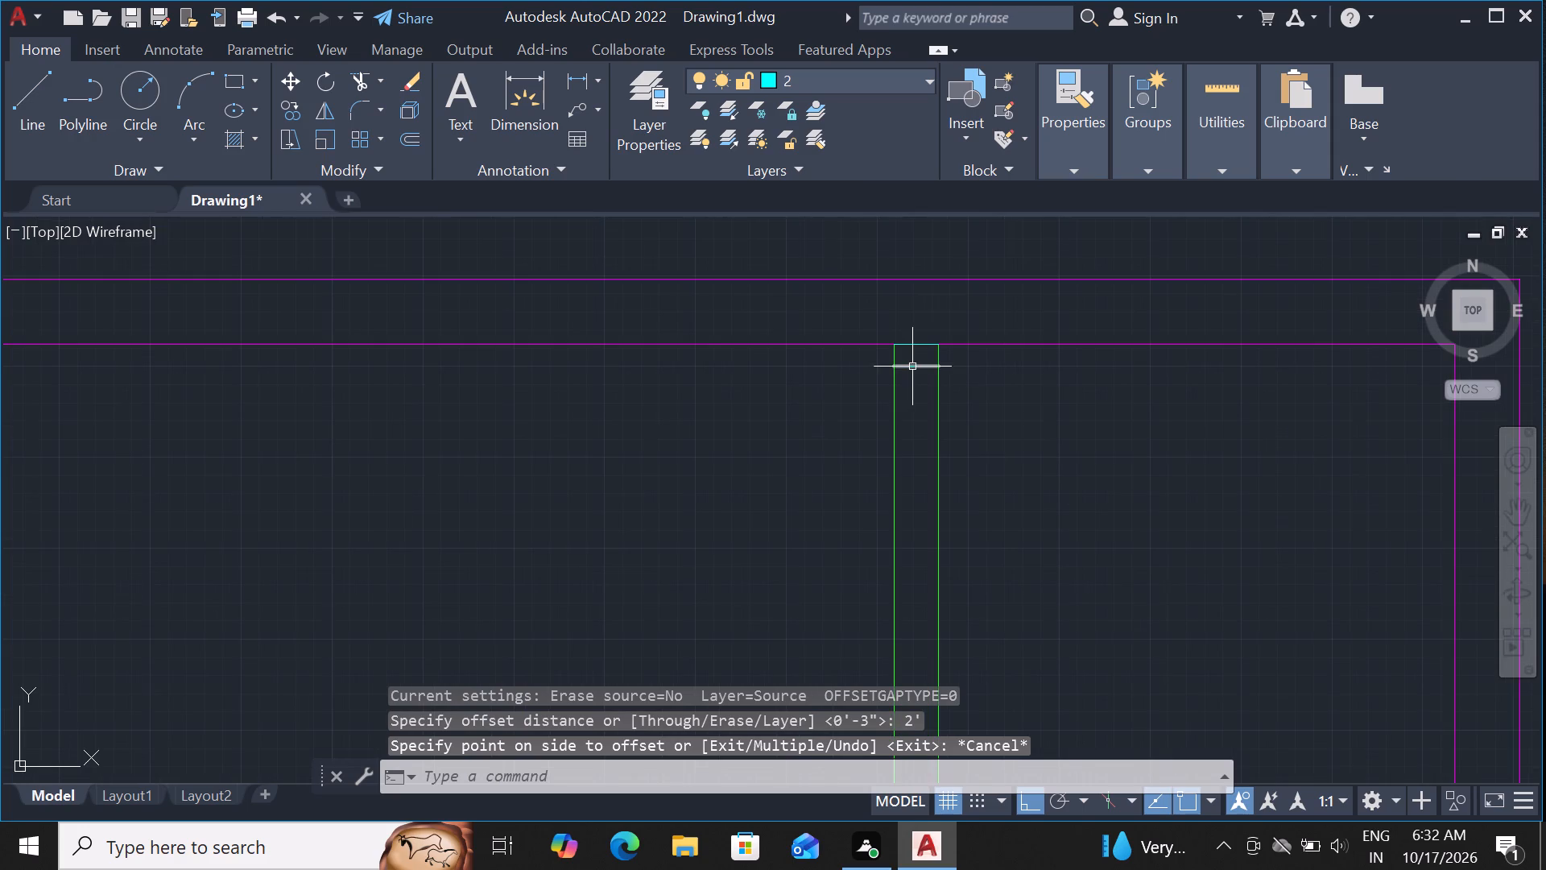
left_click(912, 367)
type("OF")
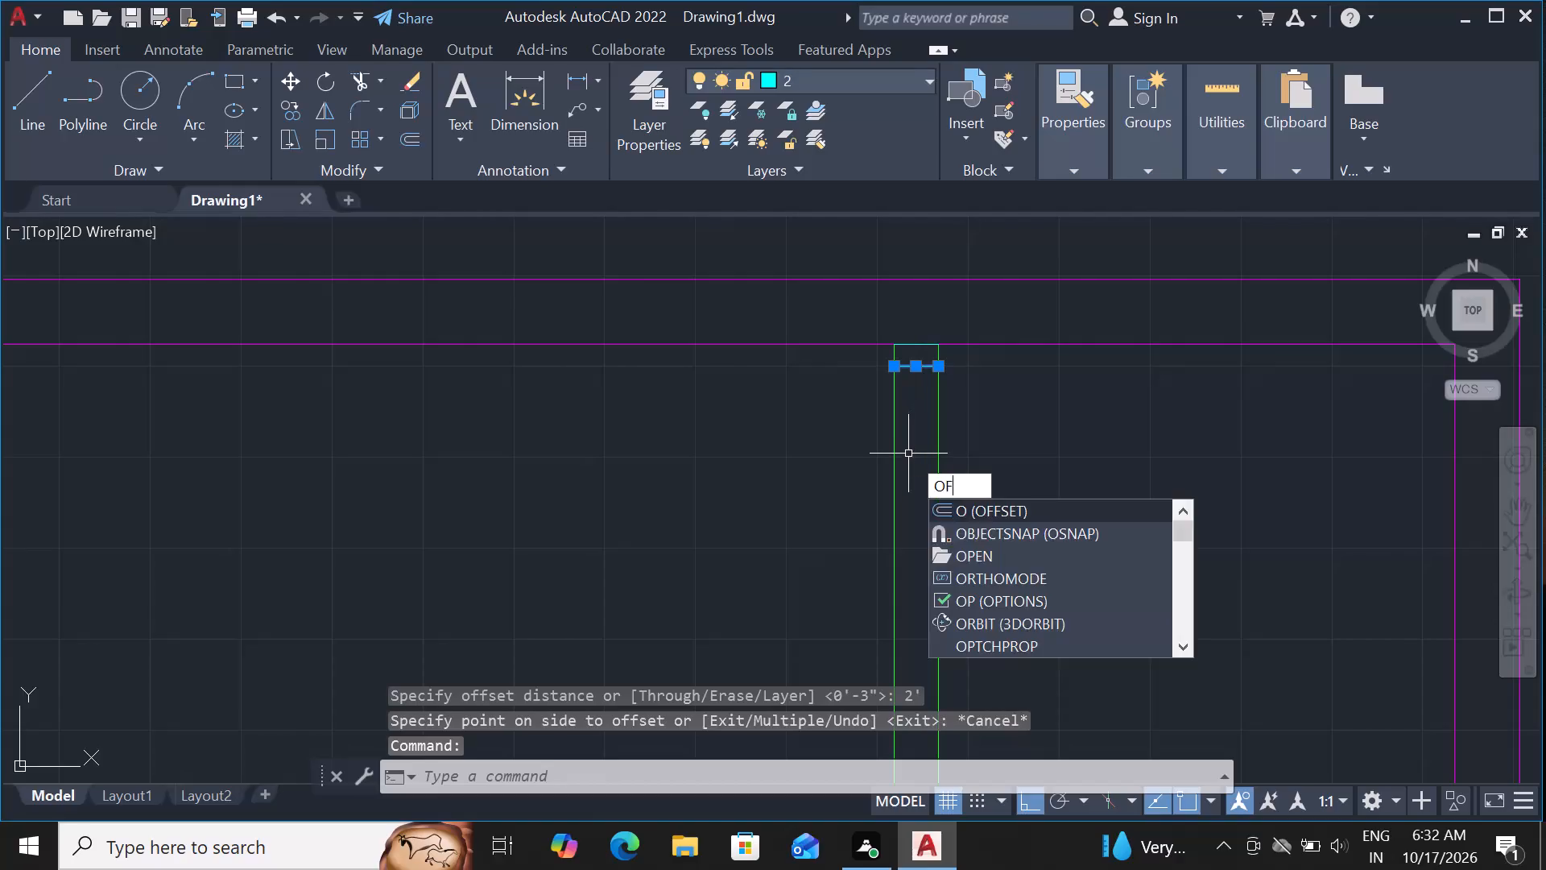
key("space")
type("2'")
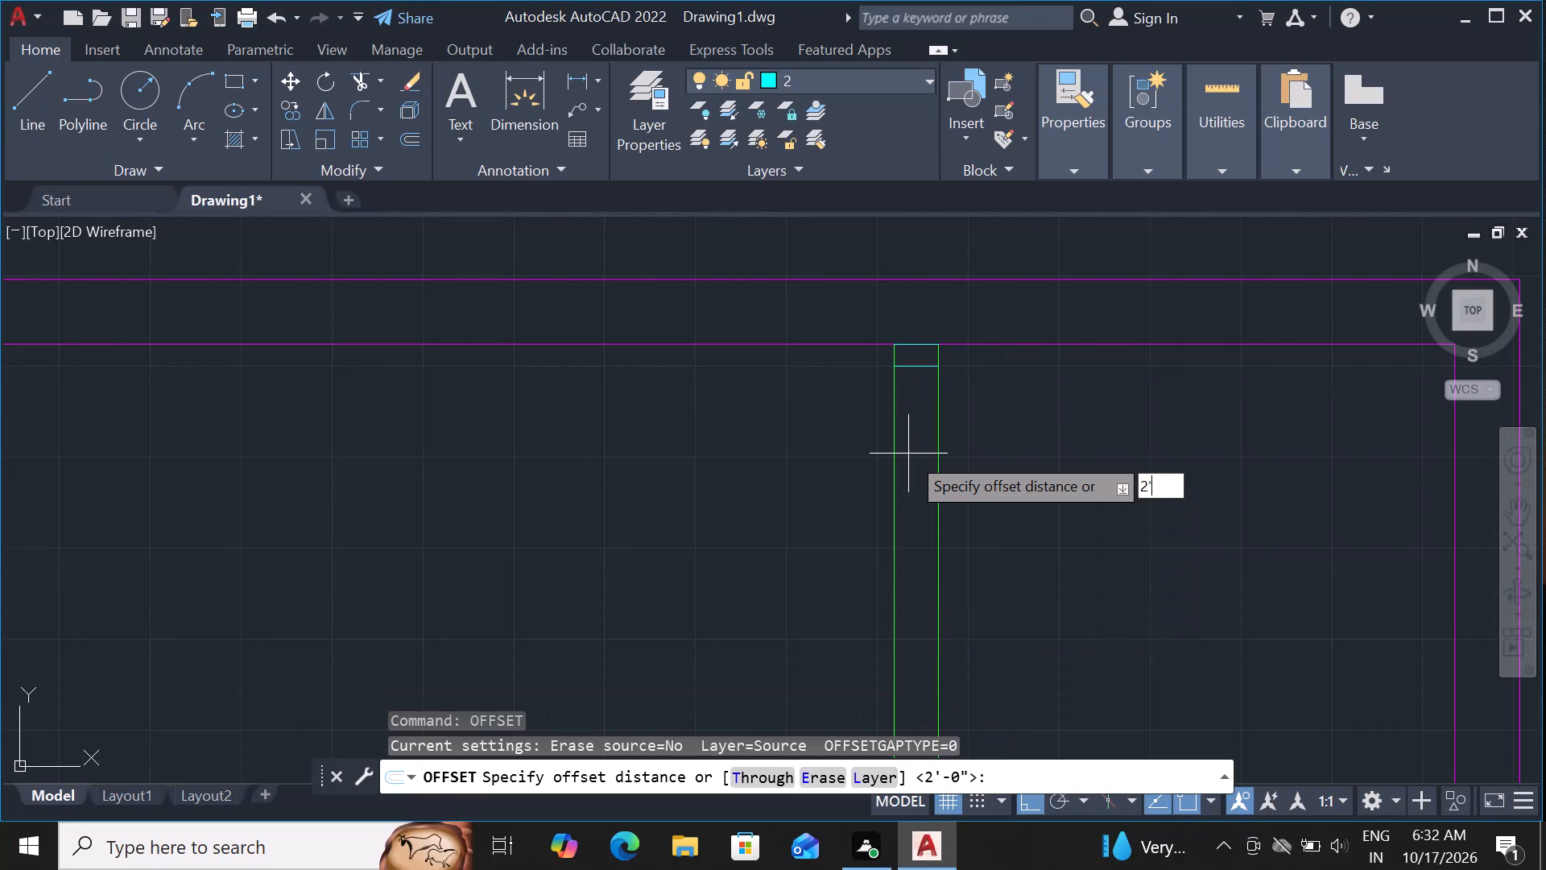
type("6\"")
key("Return")
left_click(914, 489)
scroll(908, 437, "down", 2)
key("Escape")
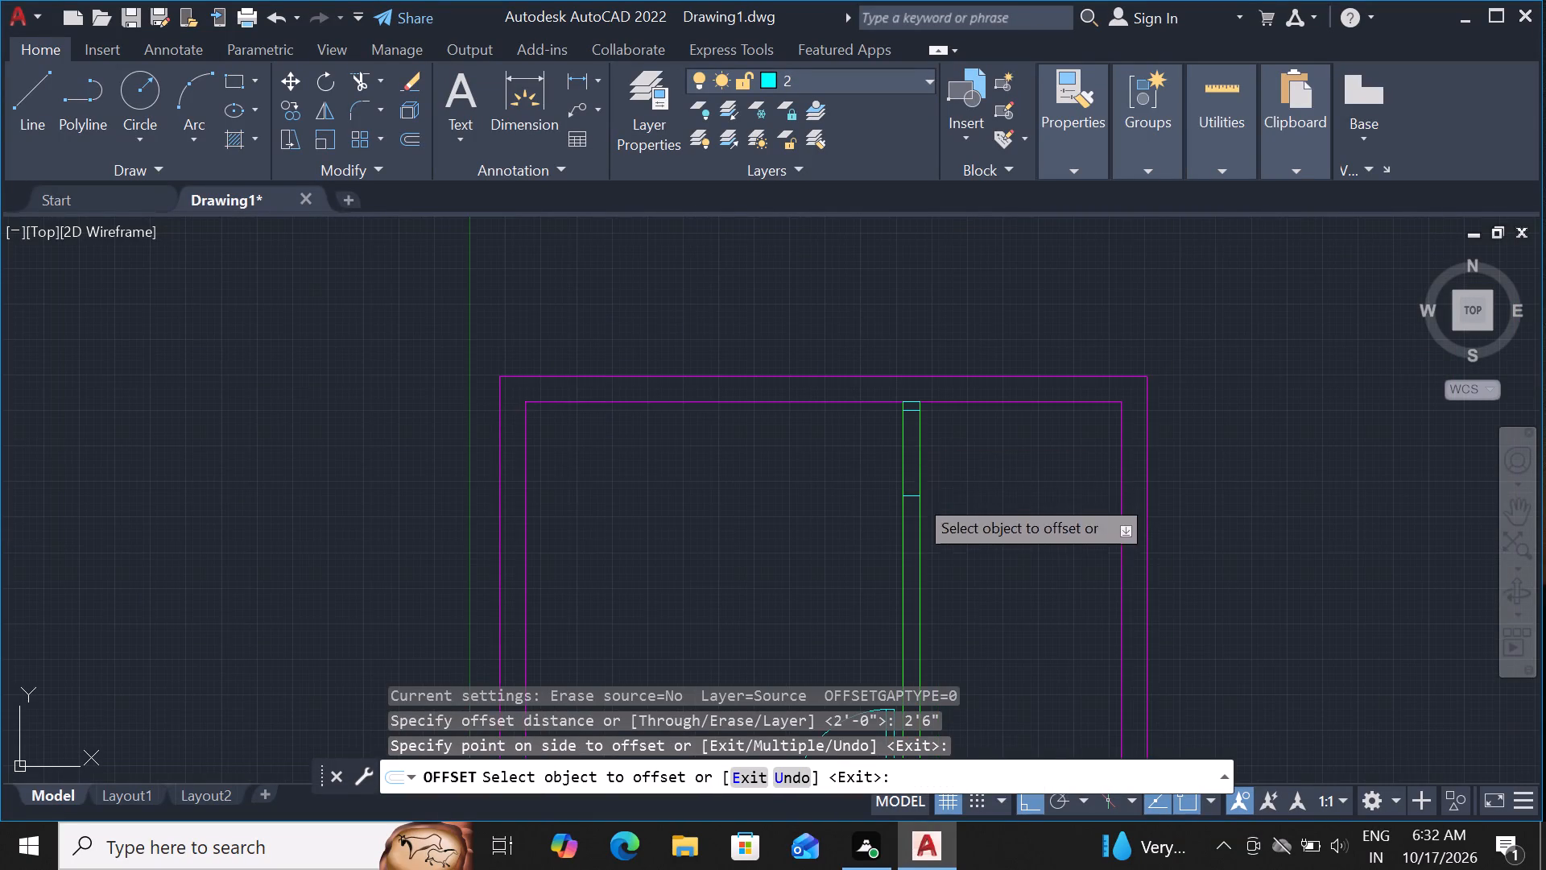
Offset the lower opening line 3" upward within the vertical partition to form the lower door jamb.
scroll(916, 495, "up", 1)
left_click(910, 494)
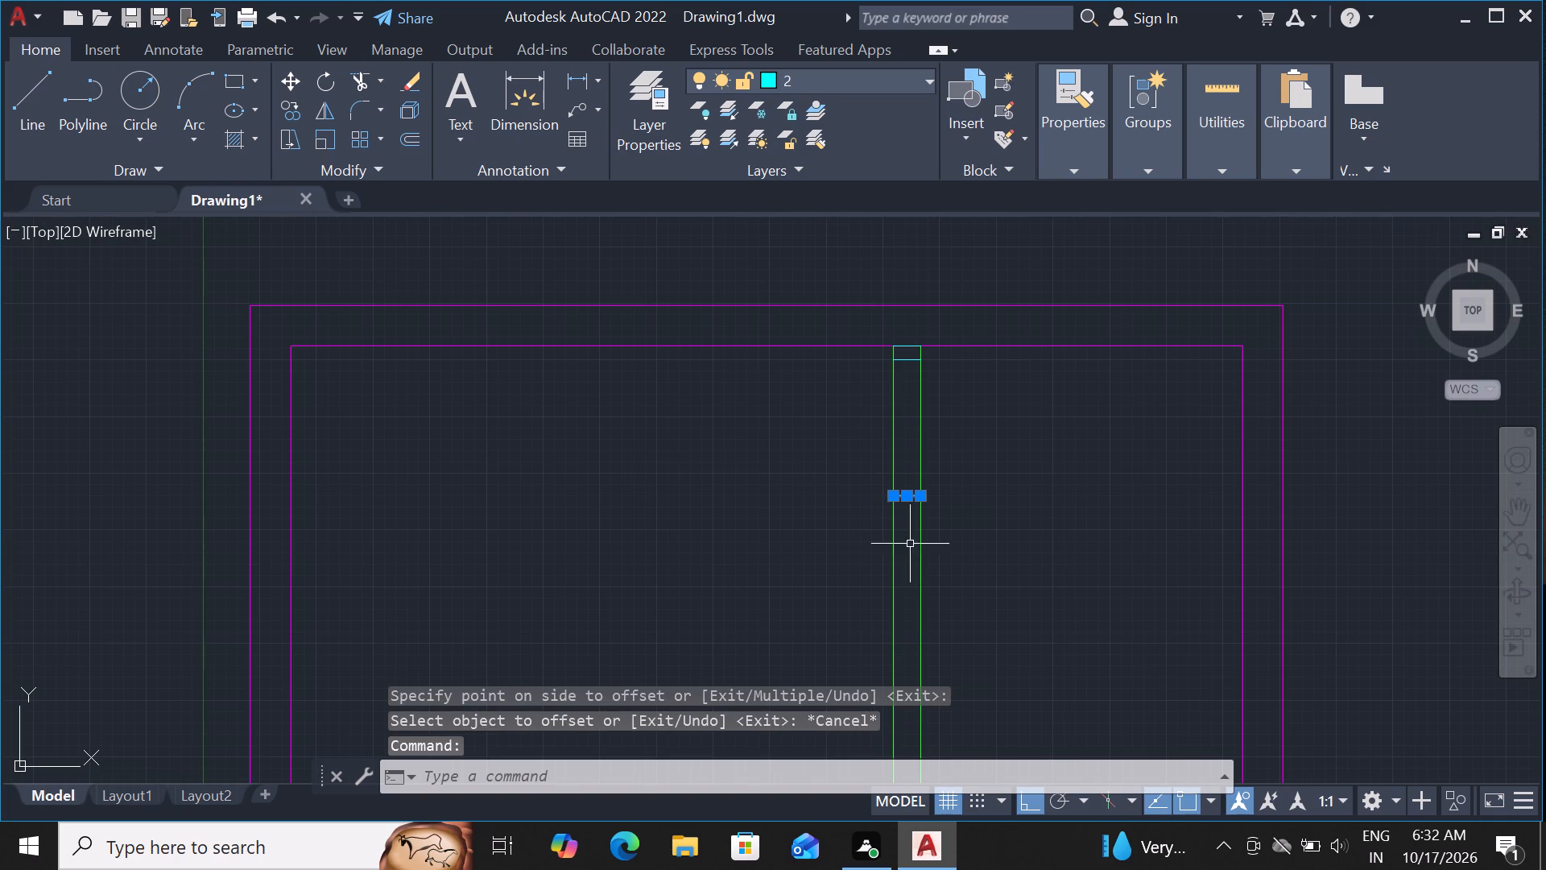
type("OF")
key("space")
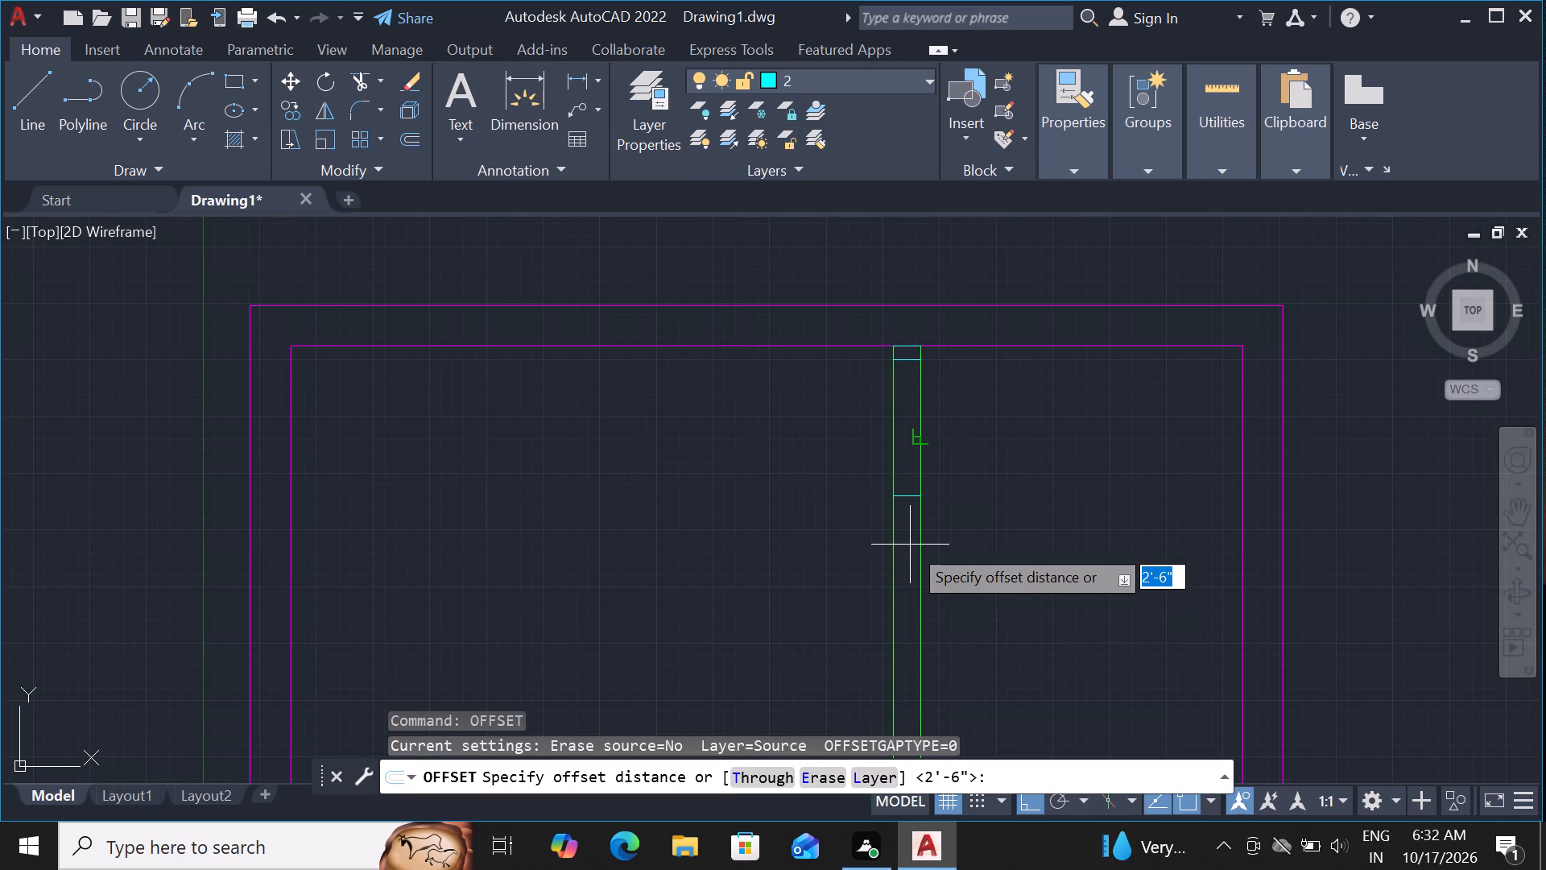
type("3\"")
key("Return")
left_click(910, 545)
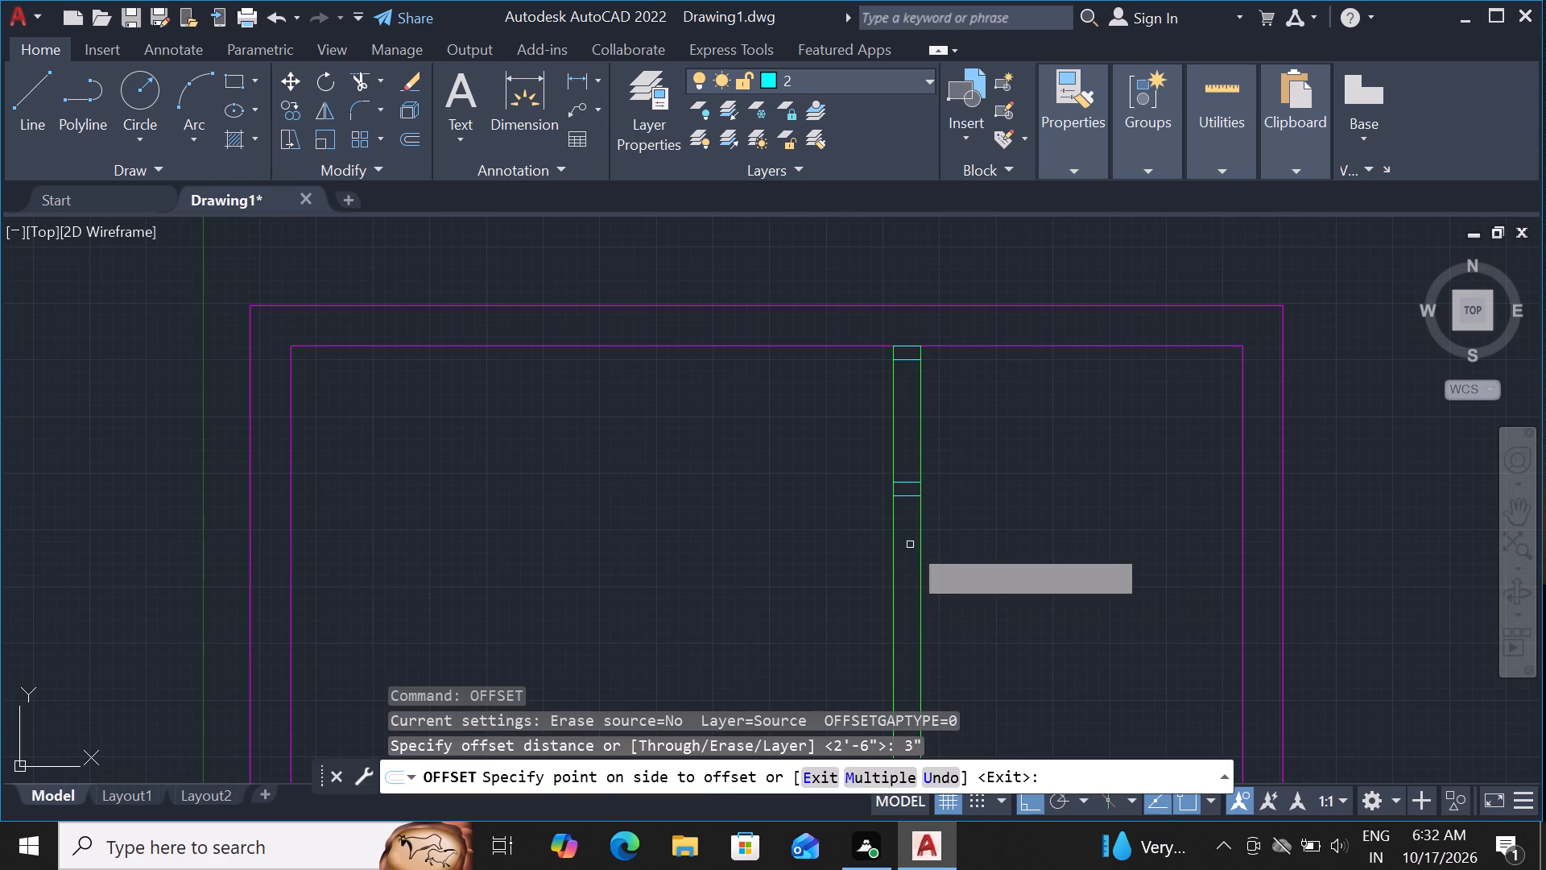
key("Escape")
Trim both vertical partition lines between the upper and lower jambs to open the doorway.
type("TR")
key("space")
key("space")
left_click(947, 436)
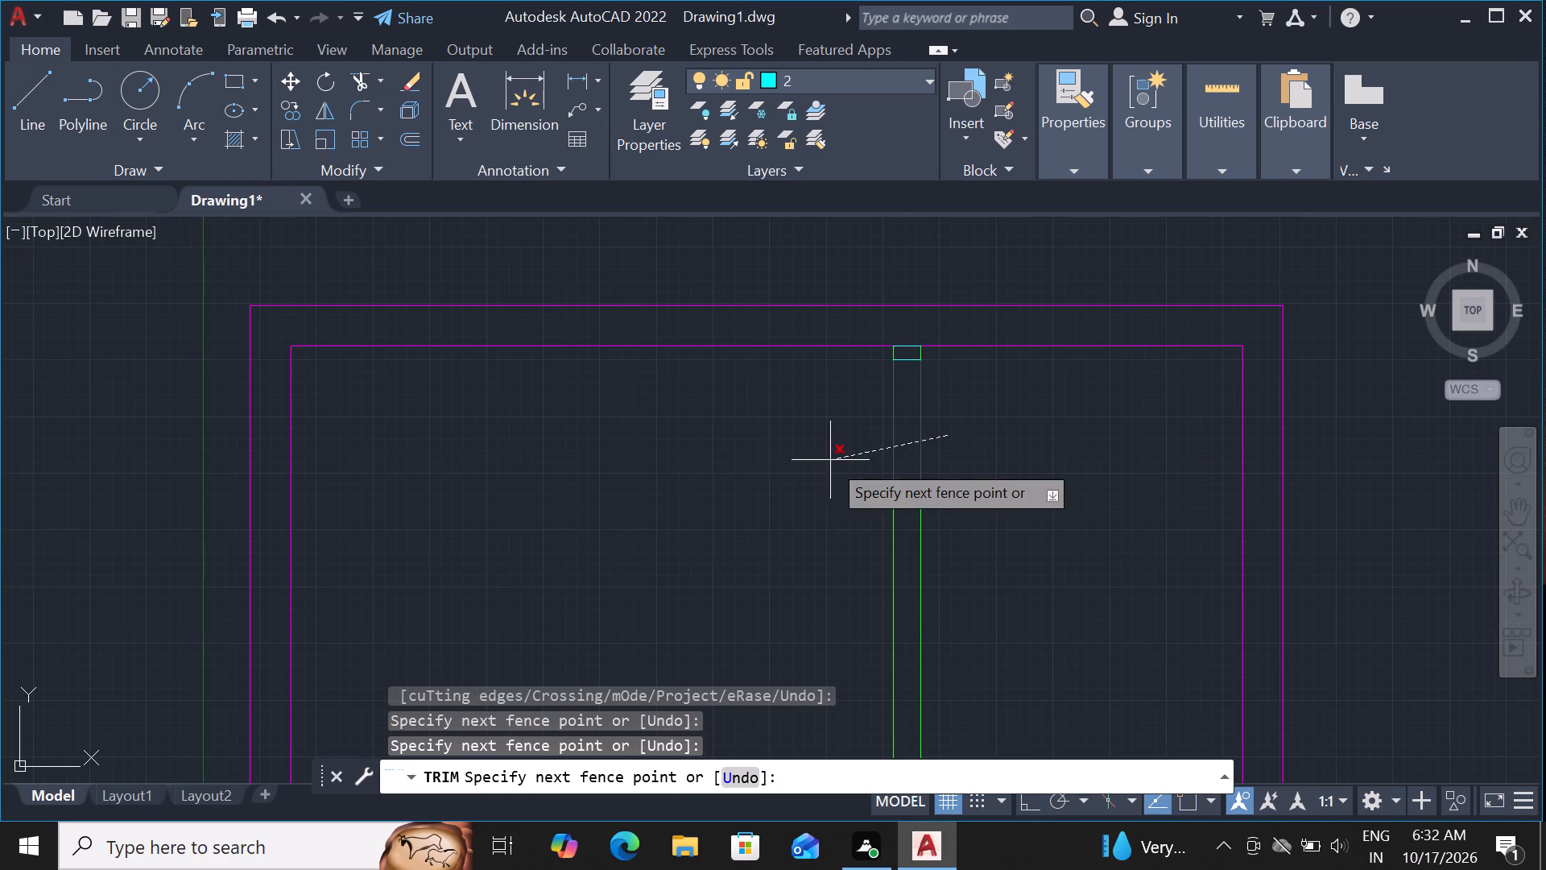
left_click(816, 462)
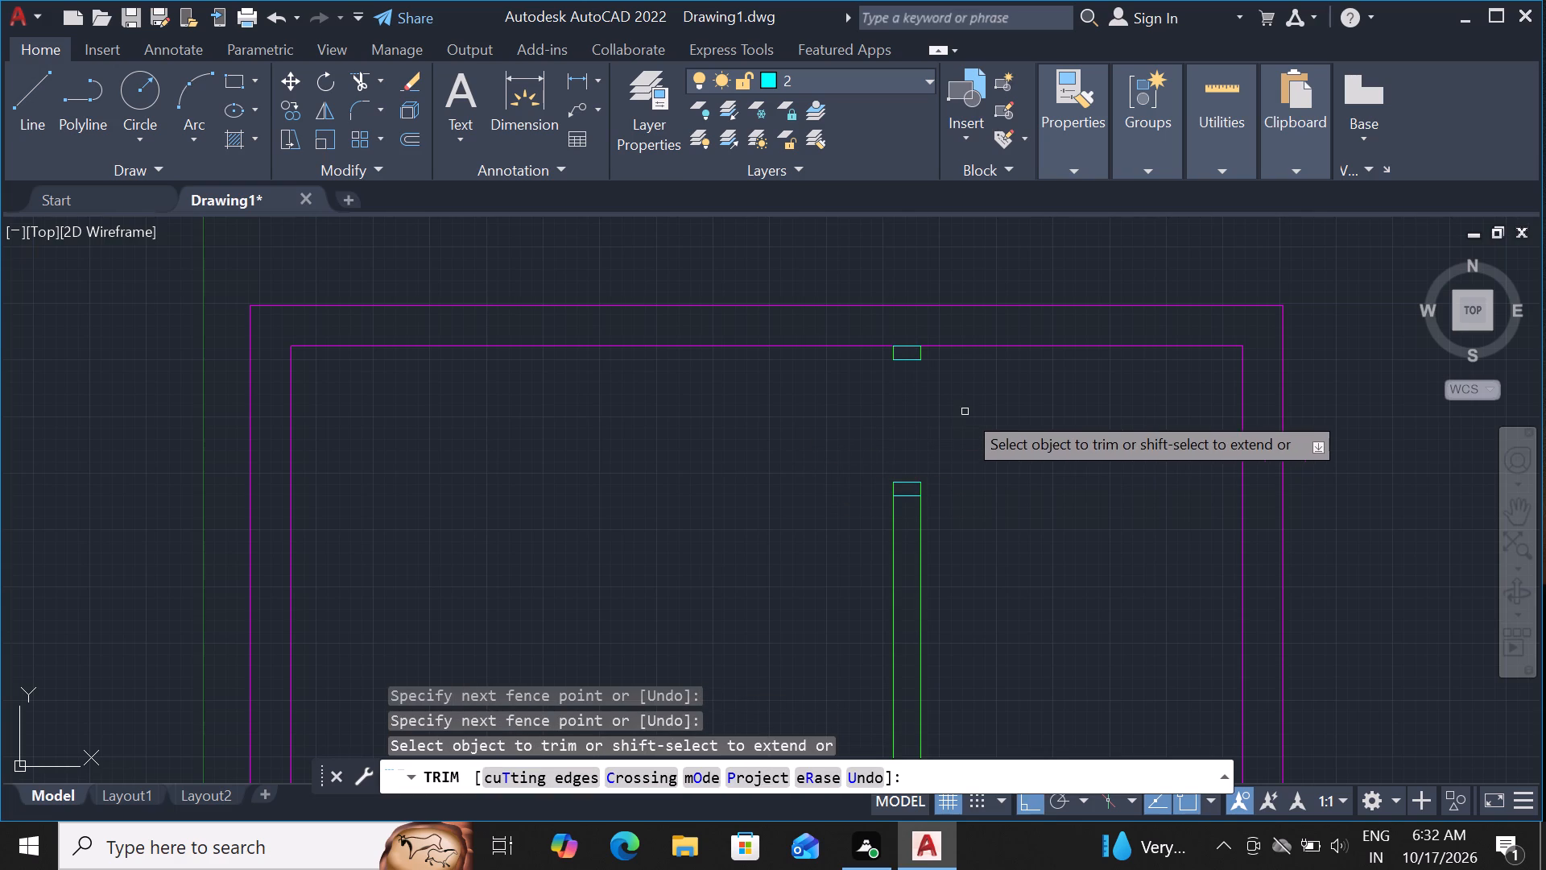
key("Escape")
Draw a 2'6" by 3" rectangular door leaf extending into the larger room from the upper jamb's lower corner.
type("REC")
key("space")
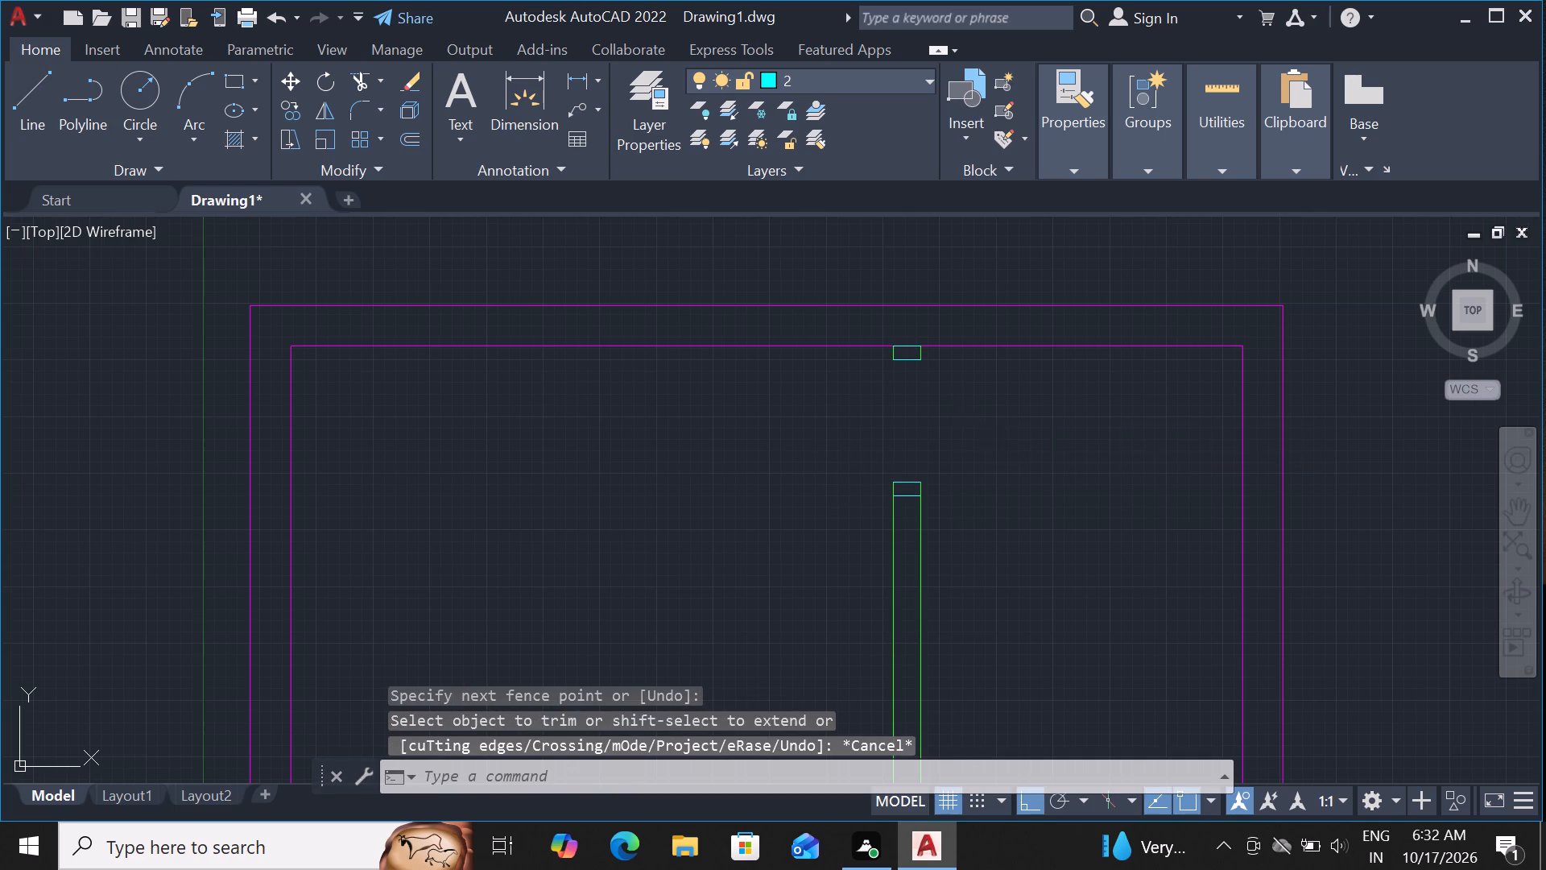
left_click(889, 358)
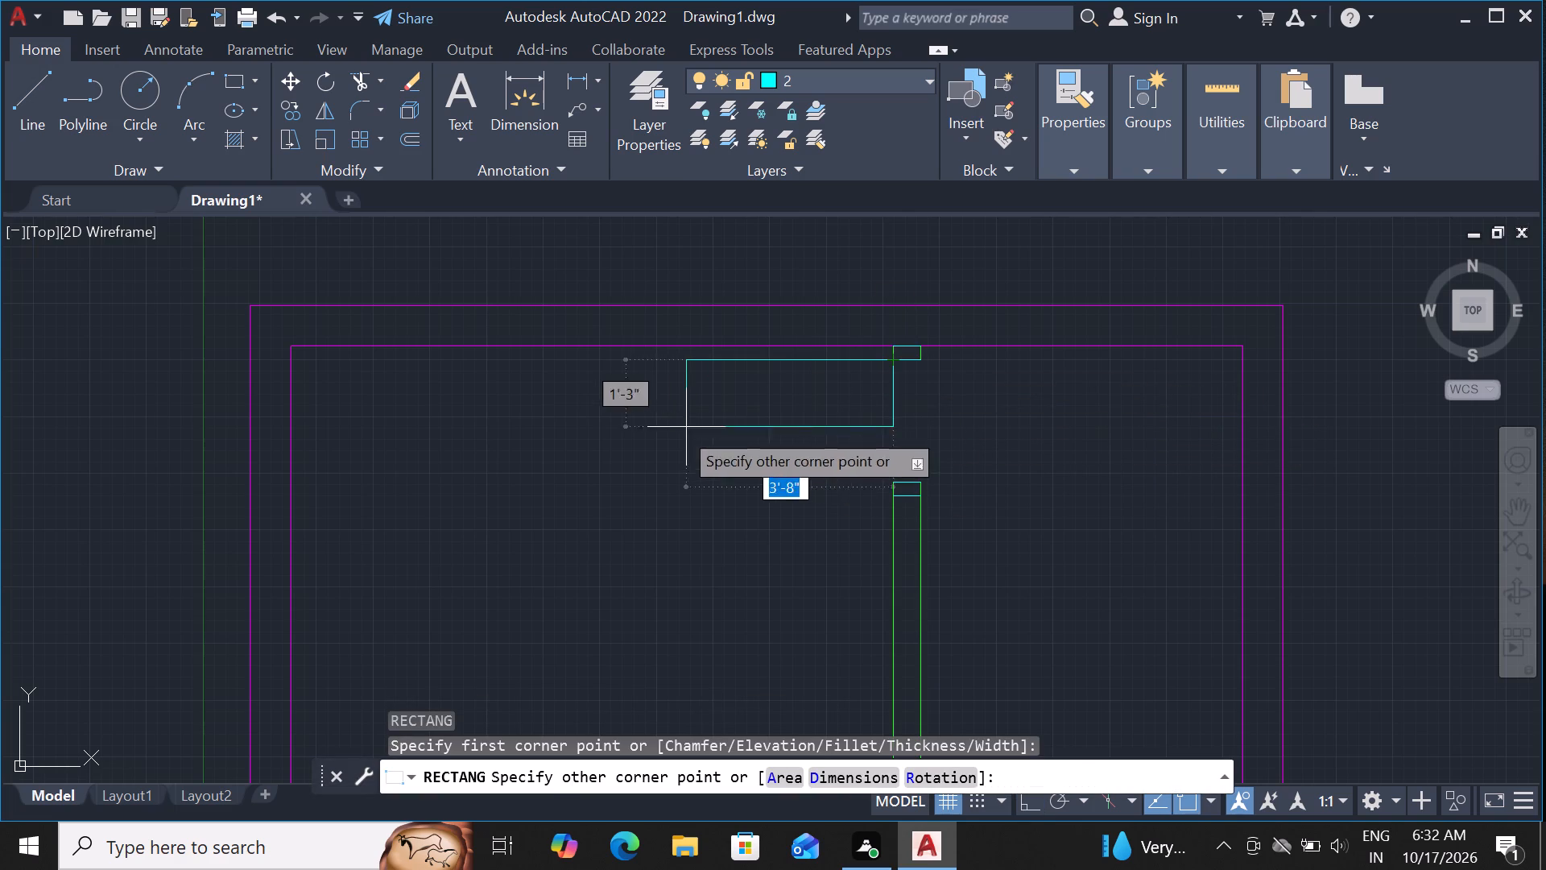
key("d")
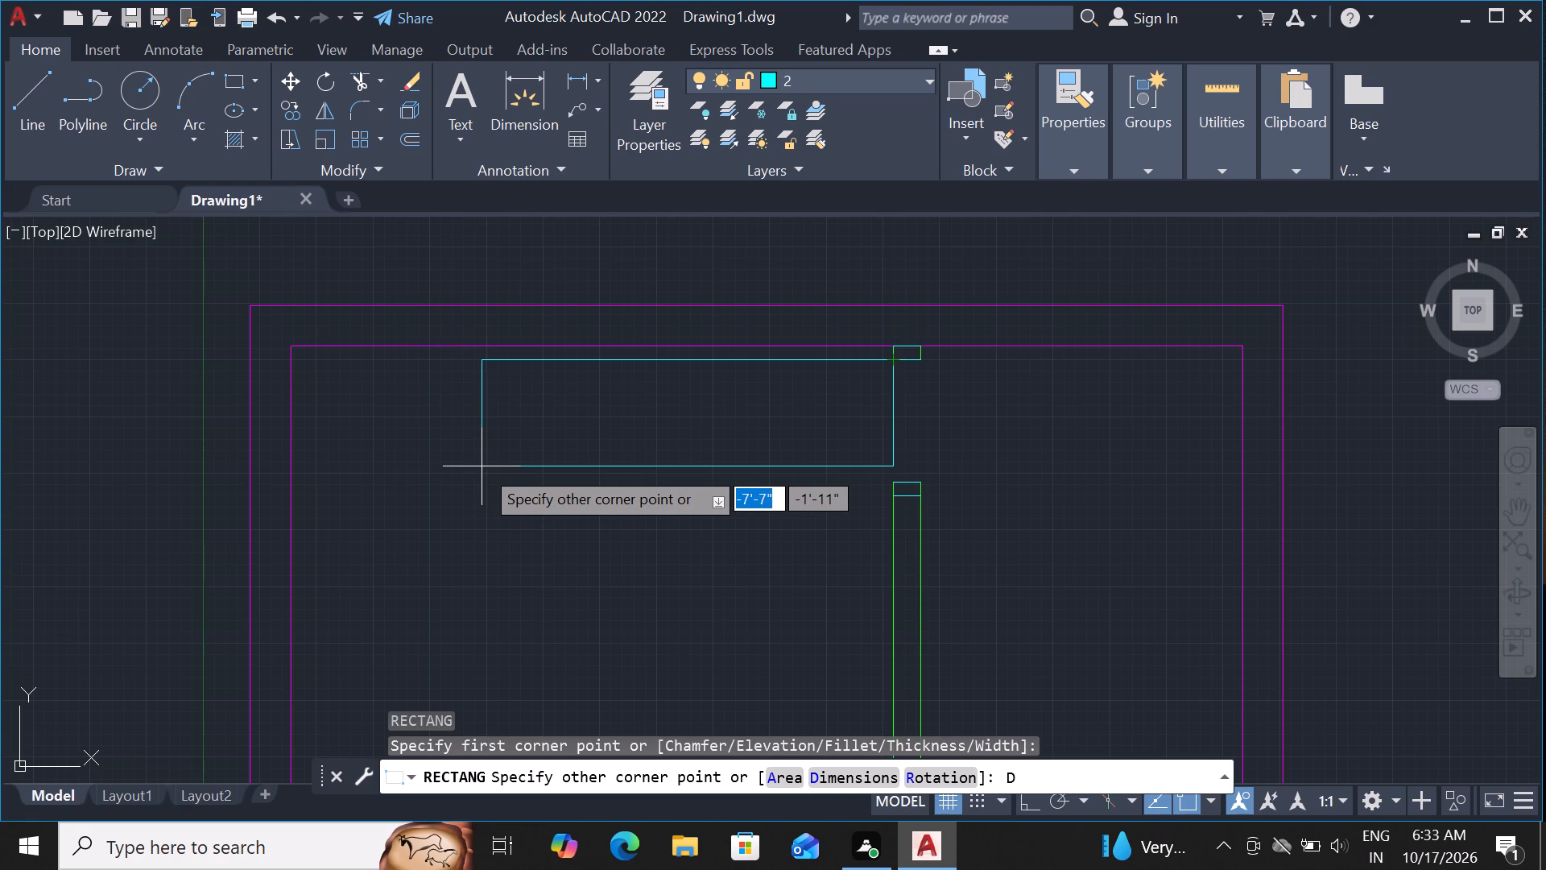
key("d")
key("BackSpace")
key("space")
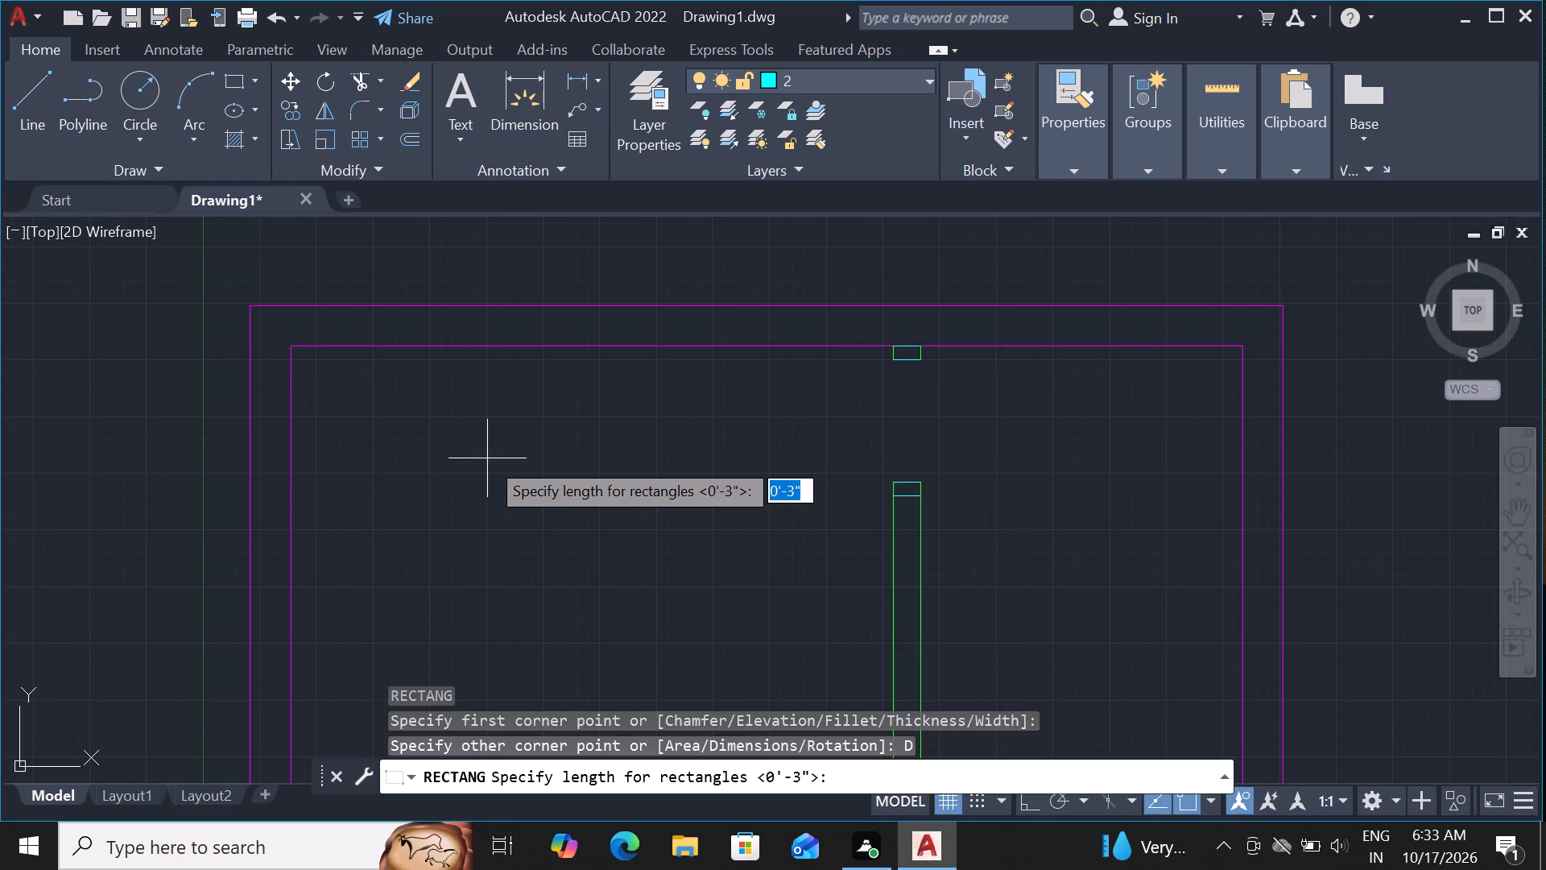
type("2'6\"")
key("Return")
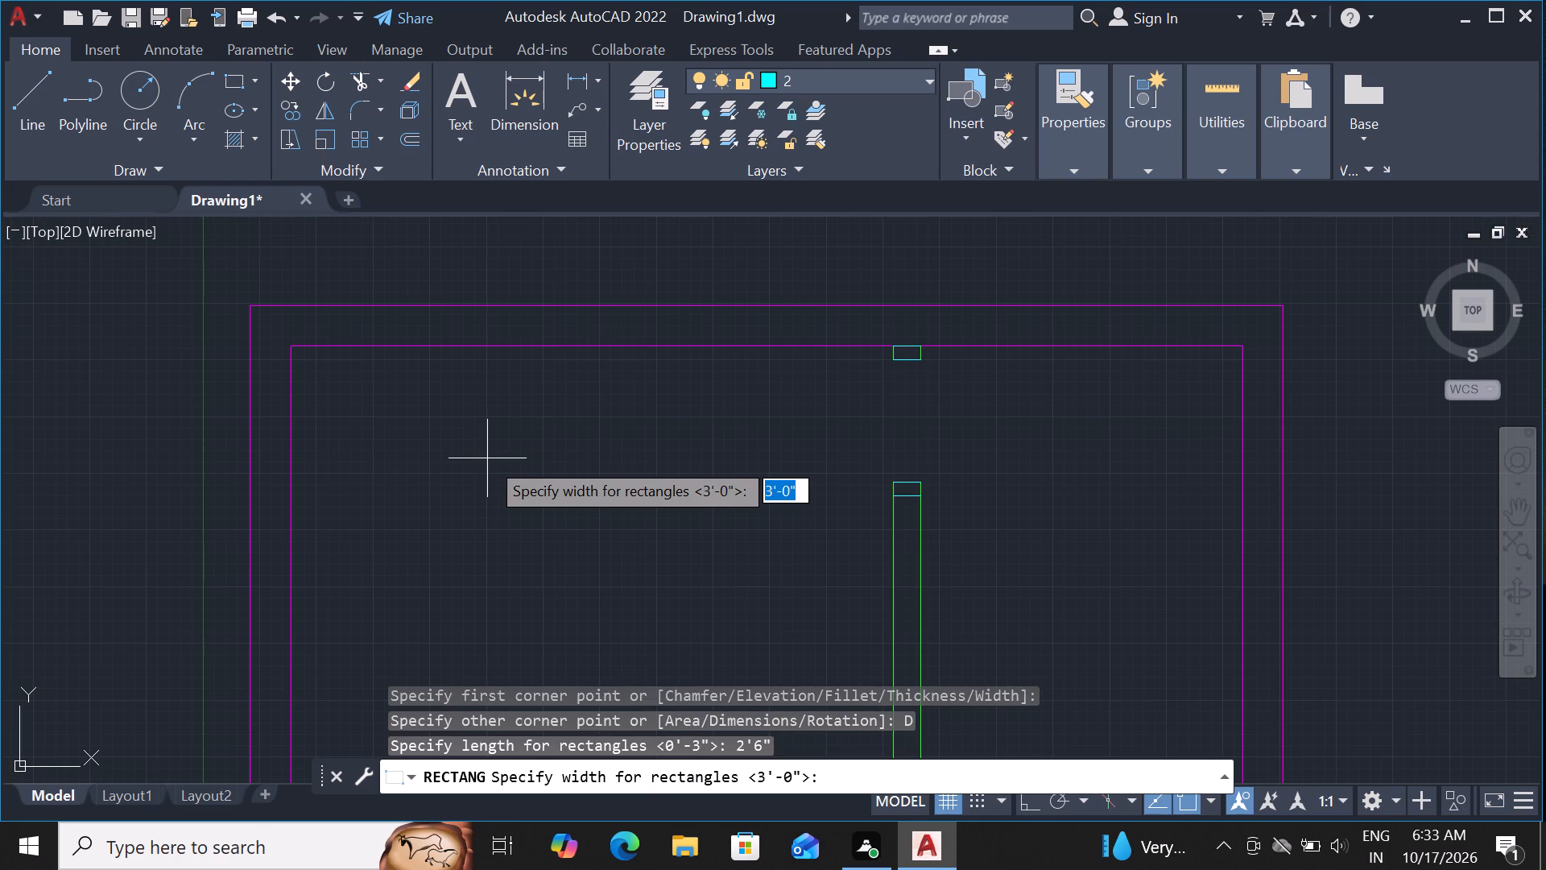
type("3\"")
key("Return")
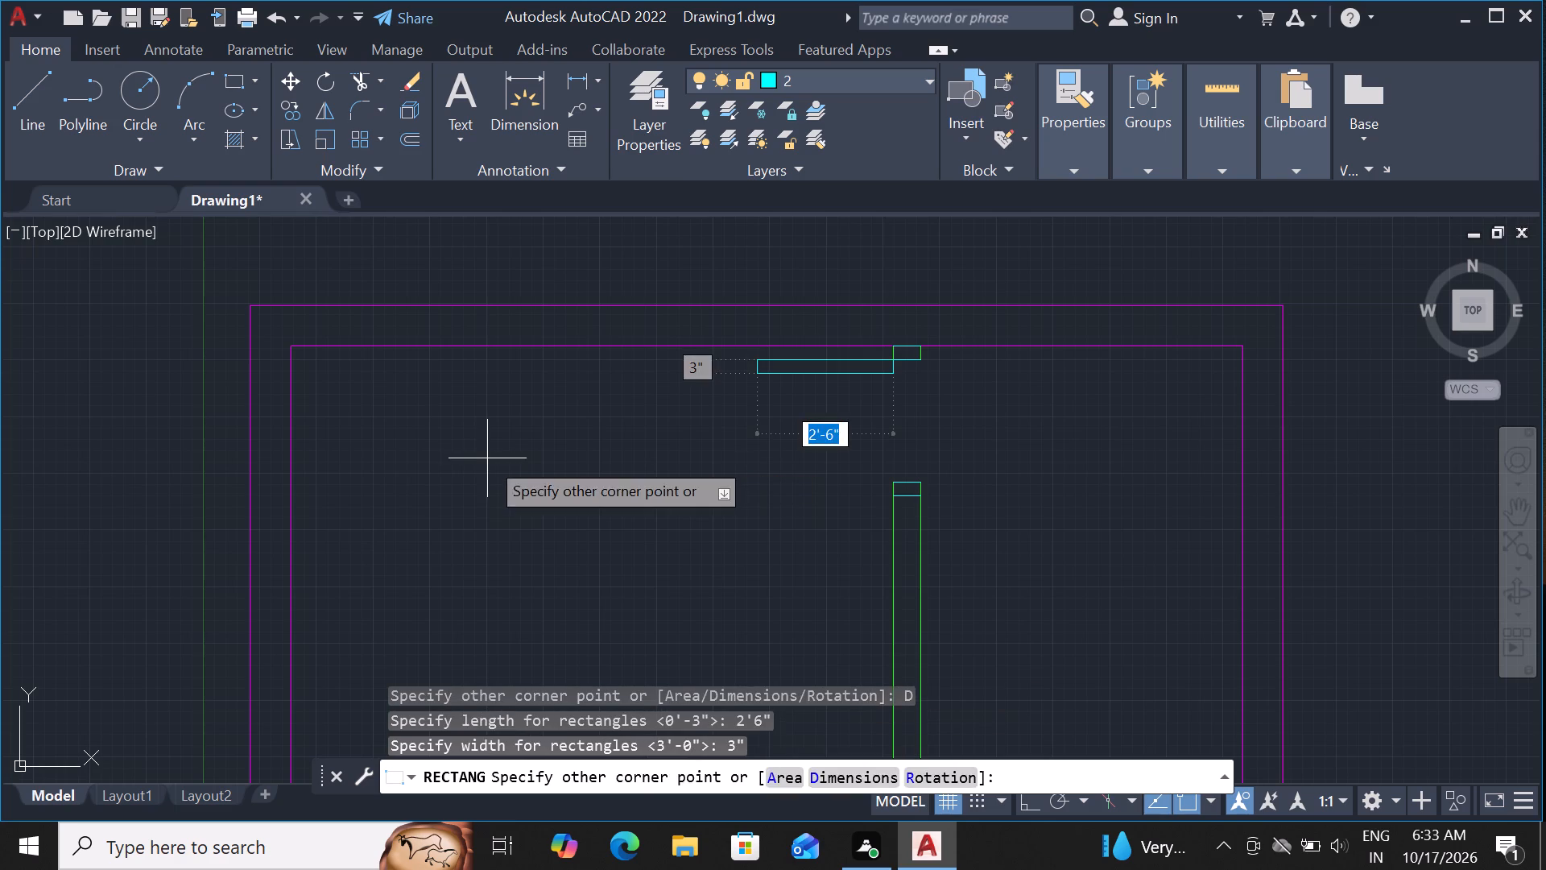
left_click(487, 458)
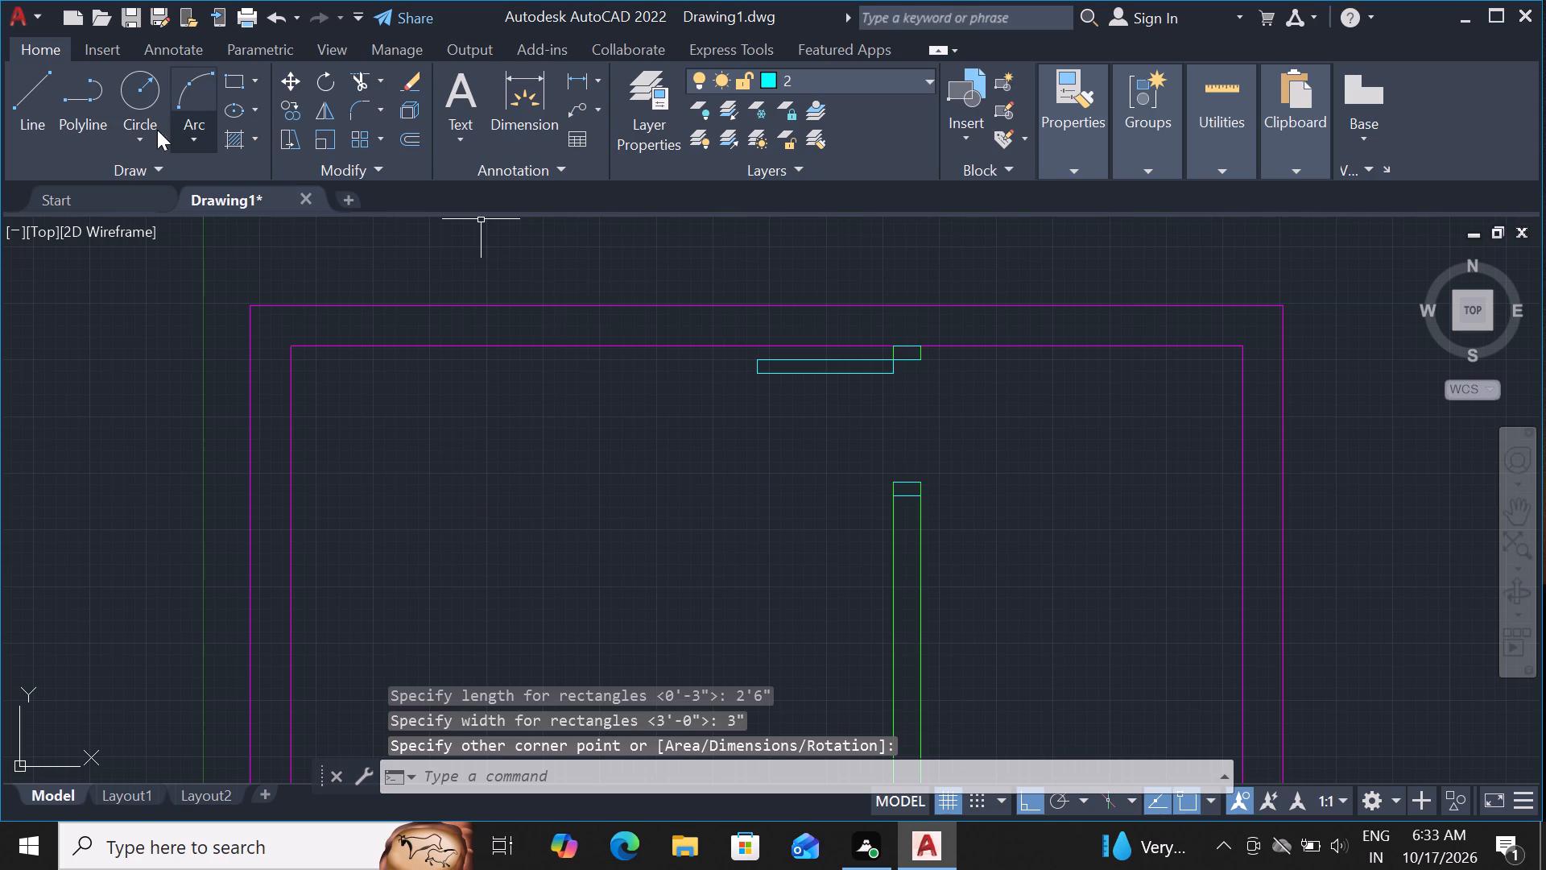
Draw a three-point arc for the door swing through the leaf's two free-end corners to the lower jamb's near corner.
left_click(200, 133)
left_click(195, 191)
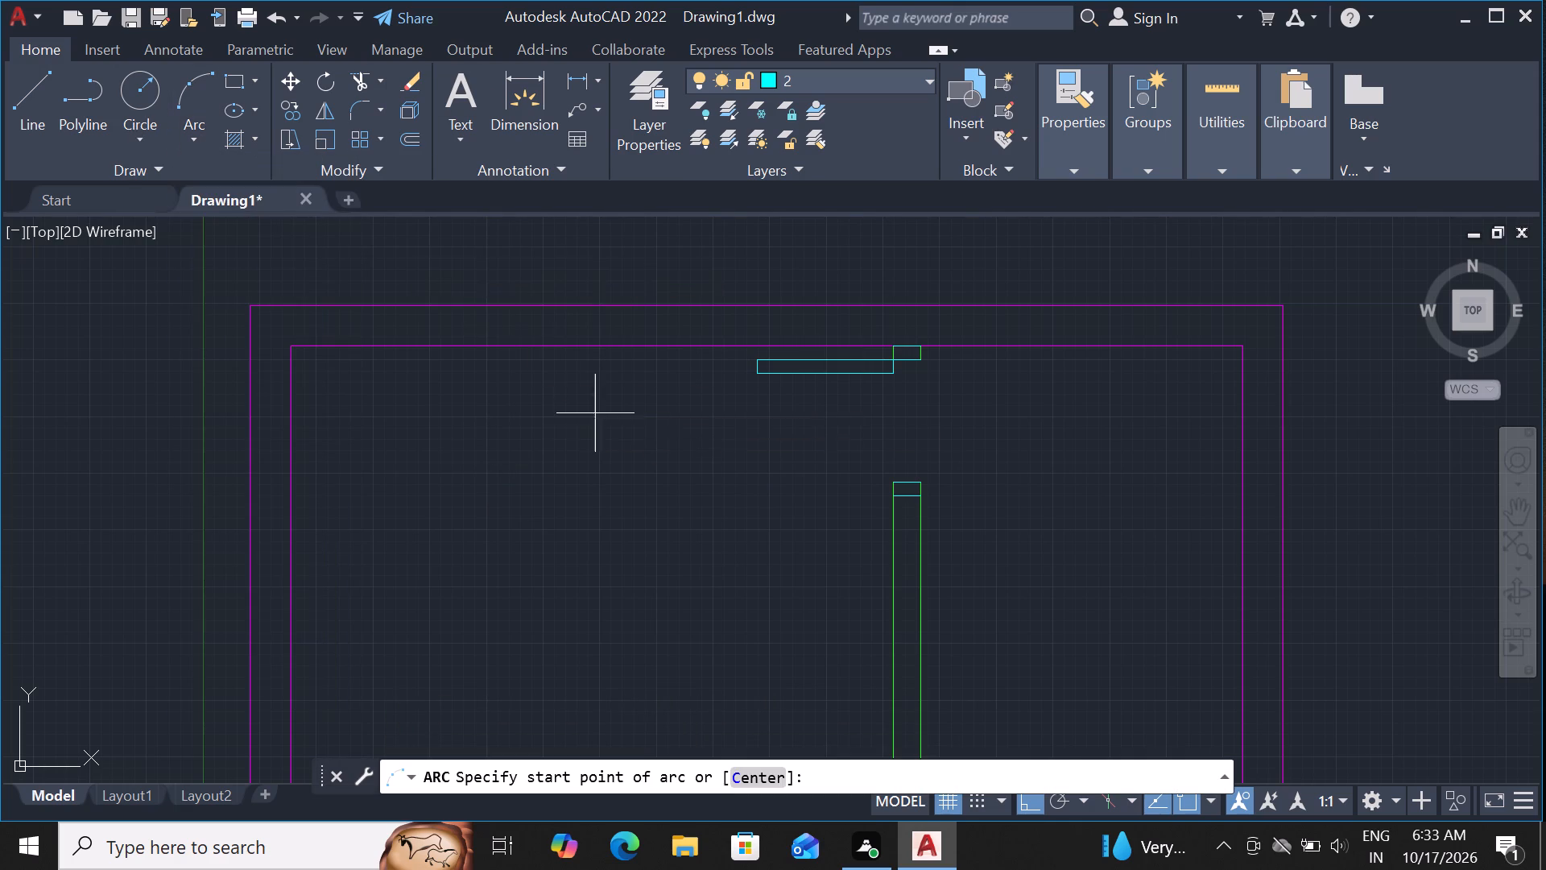
scroll(788, 353, "up", 3)
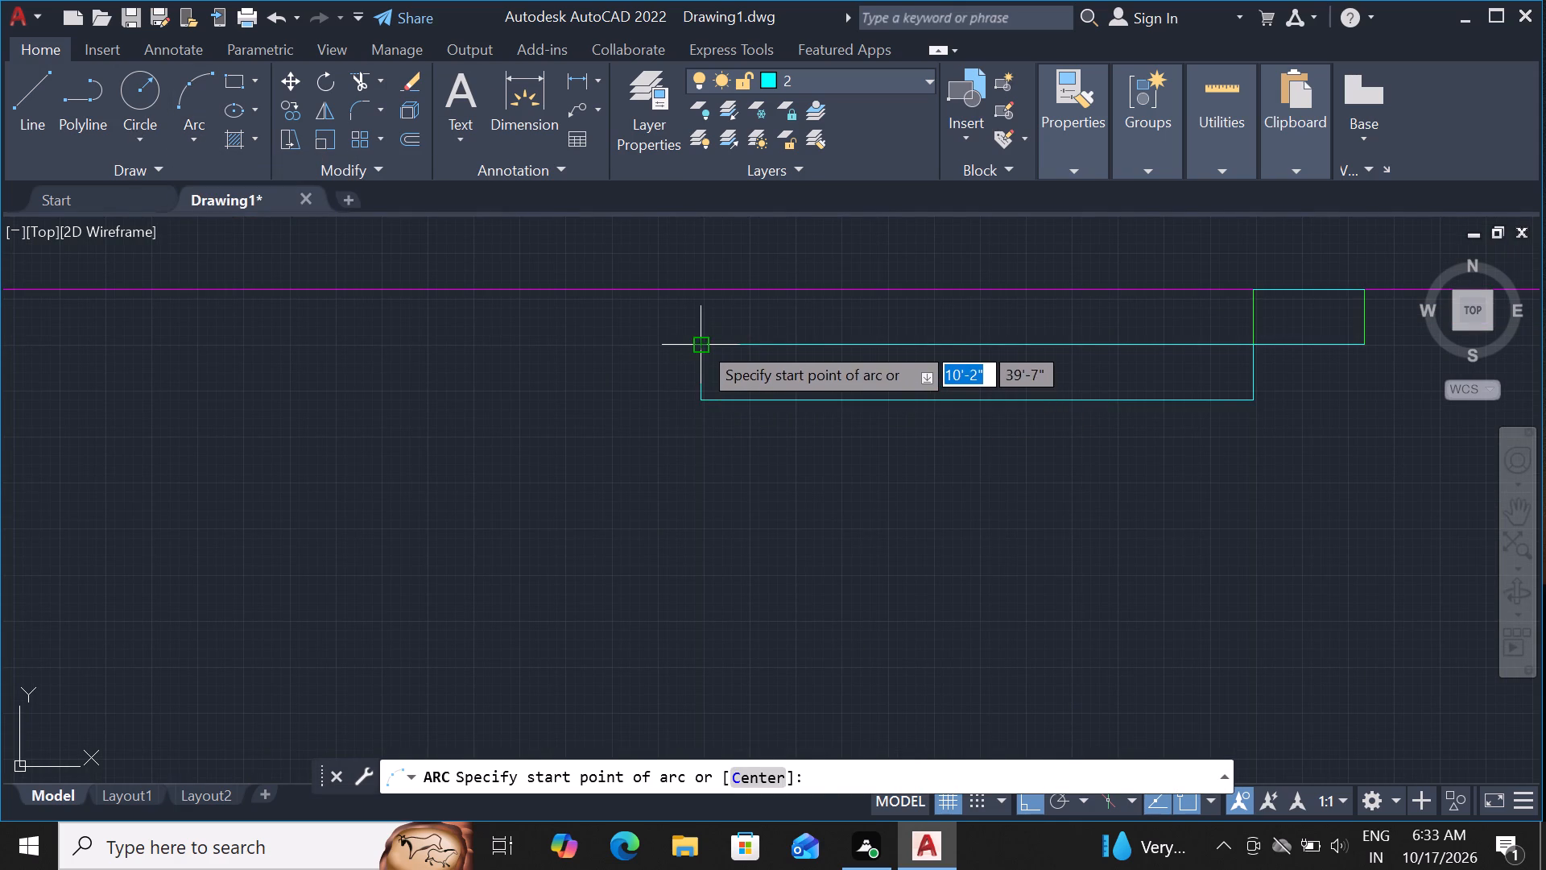
left_click(700, 342)
left_click(701, 400)
scroll(738, 346, "down", 2)
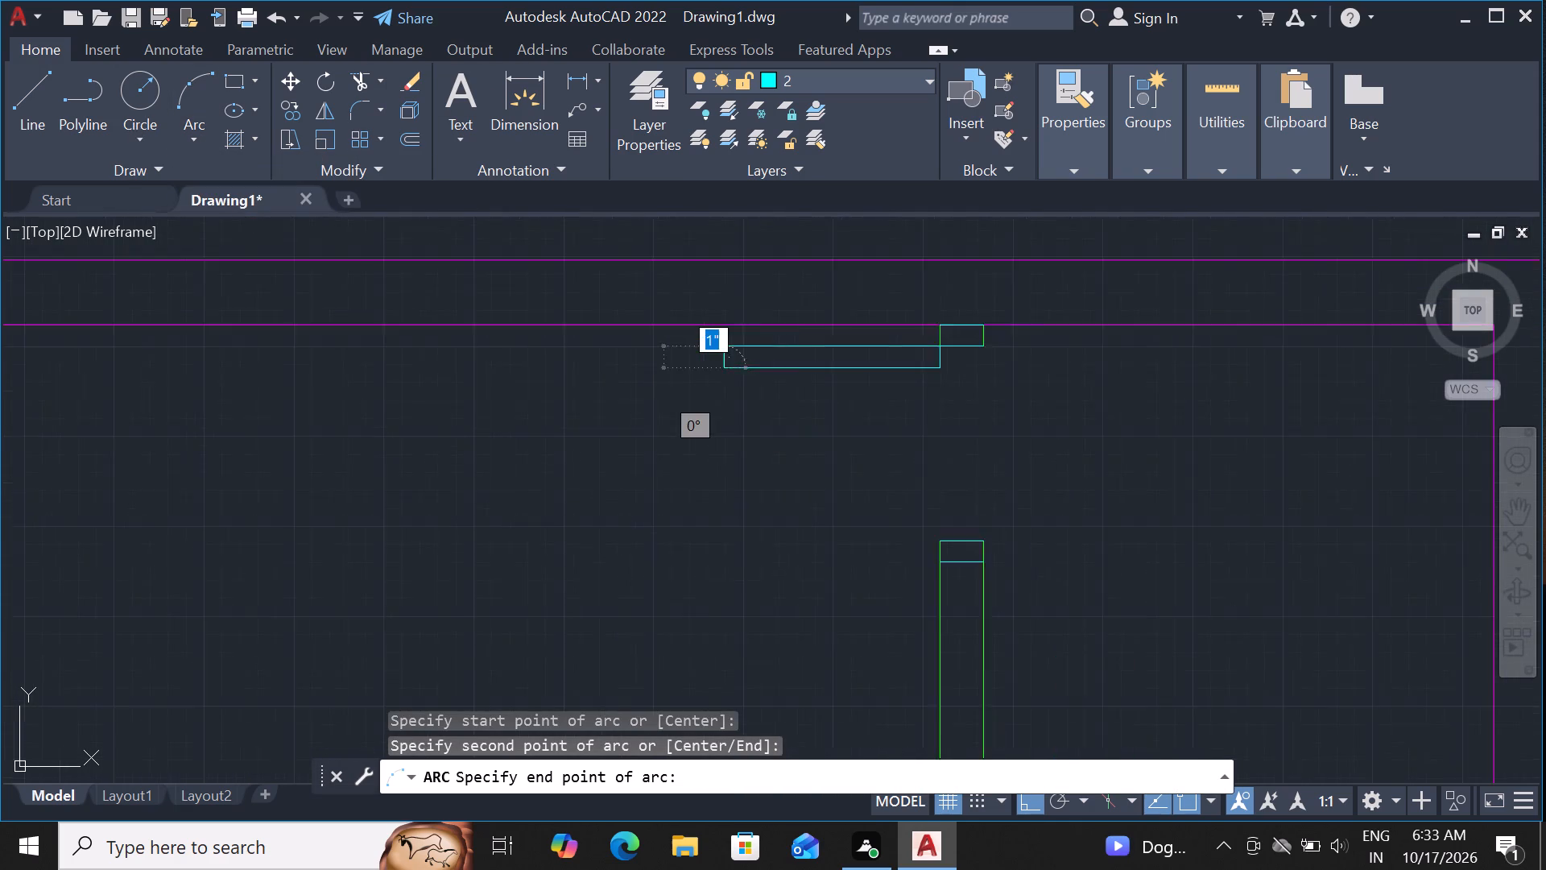
scroll(738, 346, "down", 1)
scroll(848, 449, "up", 1)
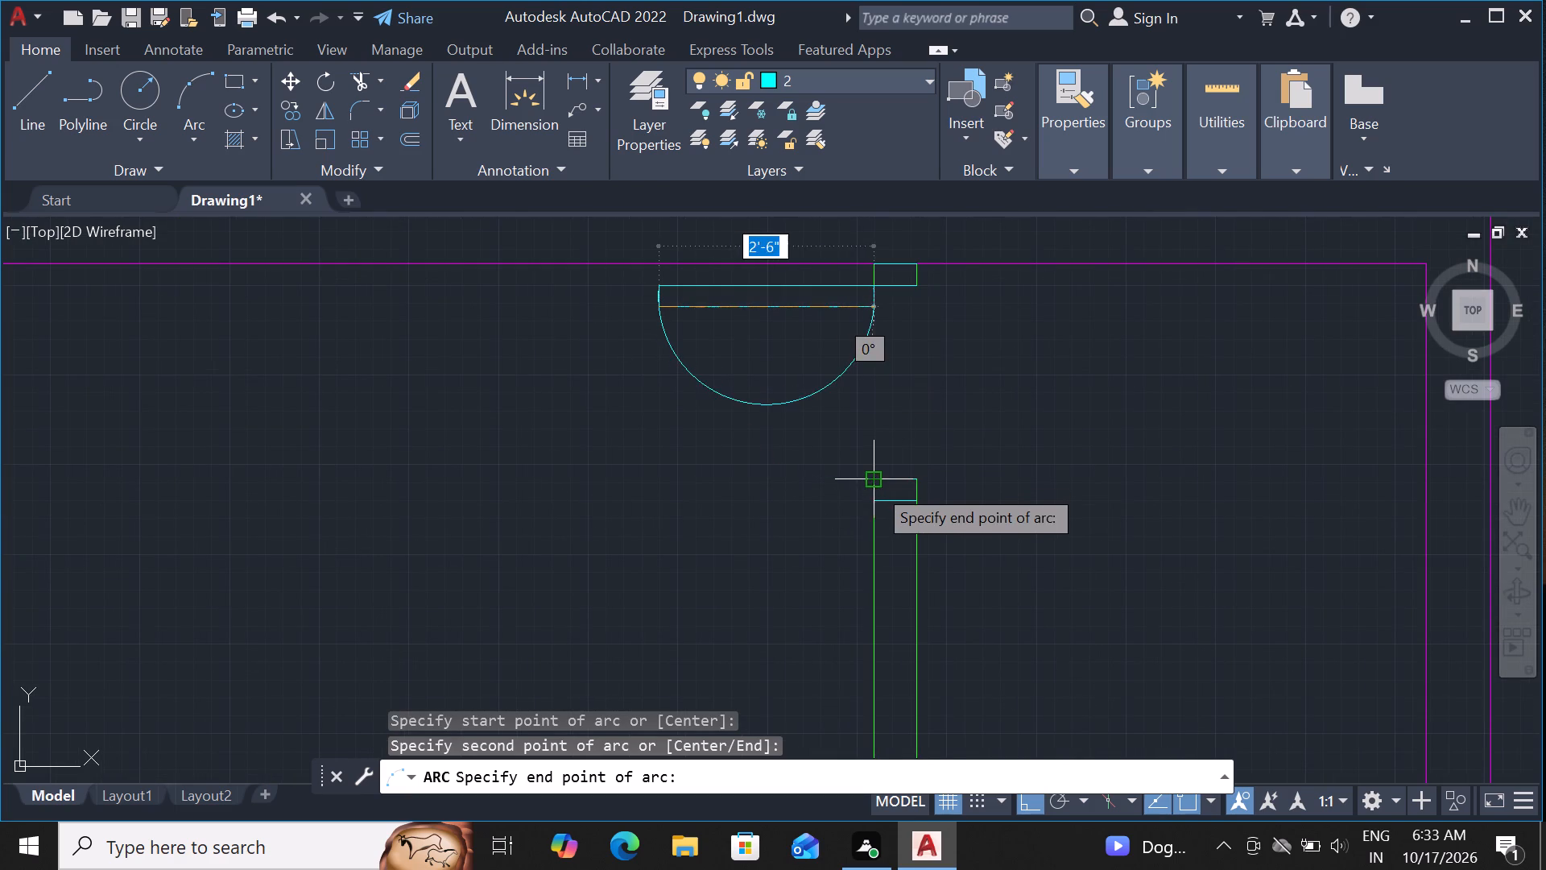
left_click(874, 485)
scroll(883, 395, "down", 4)
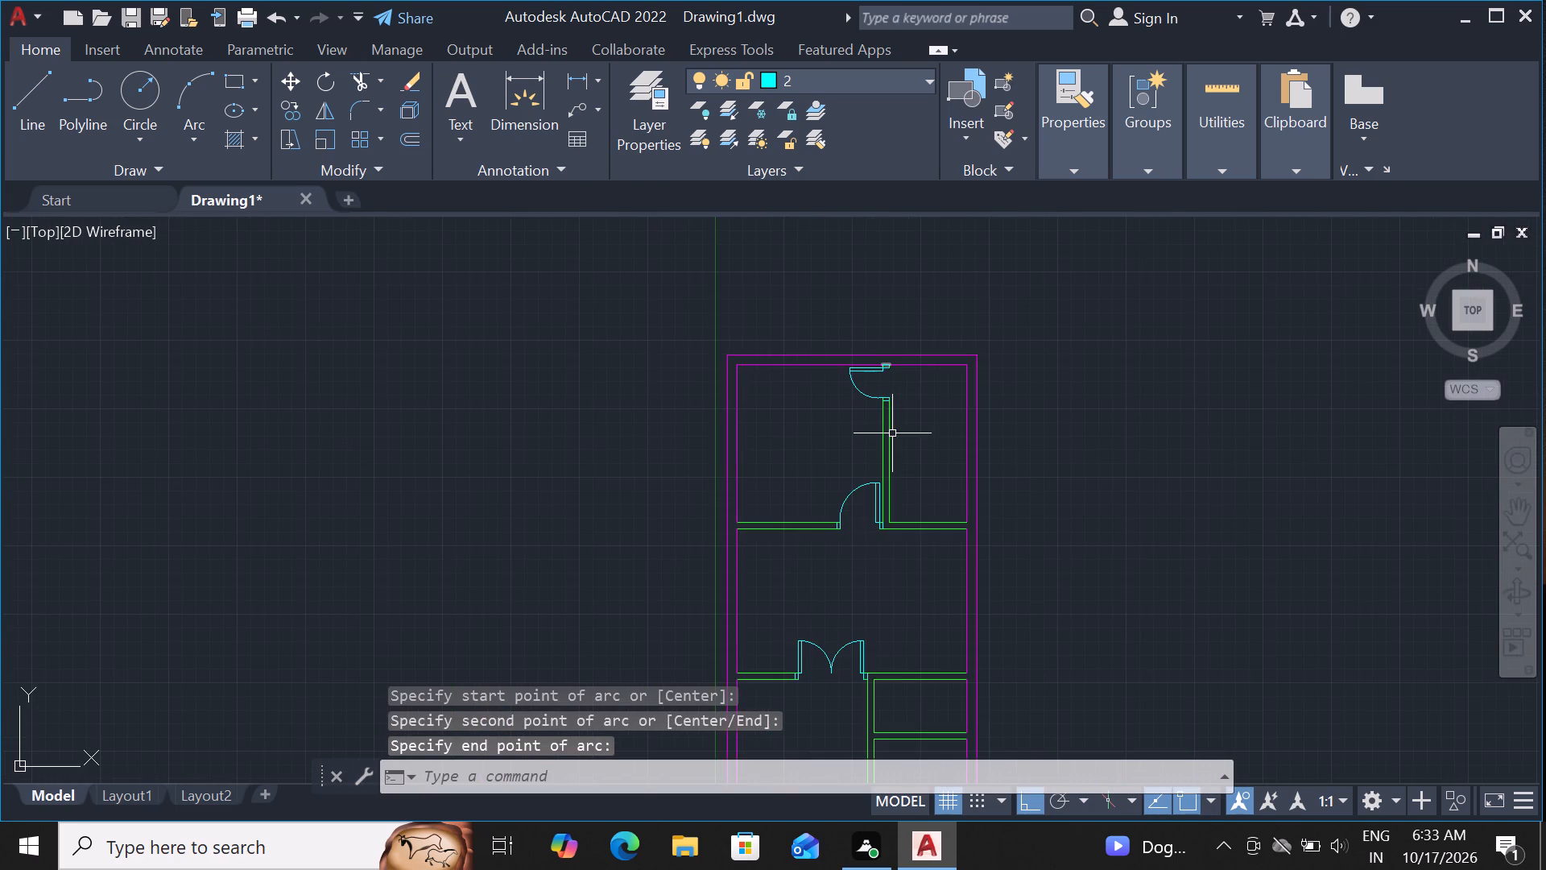
key("Escape")
Offset the inner top wall line of the narrow room beside the vertical partition 3' downward.
scroll(932, 364, "up", 2)
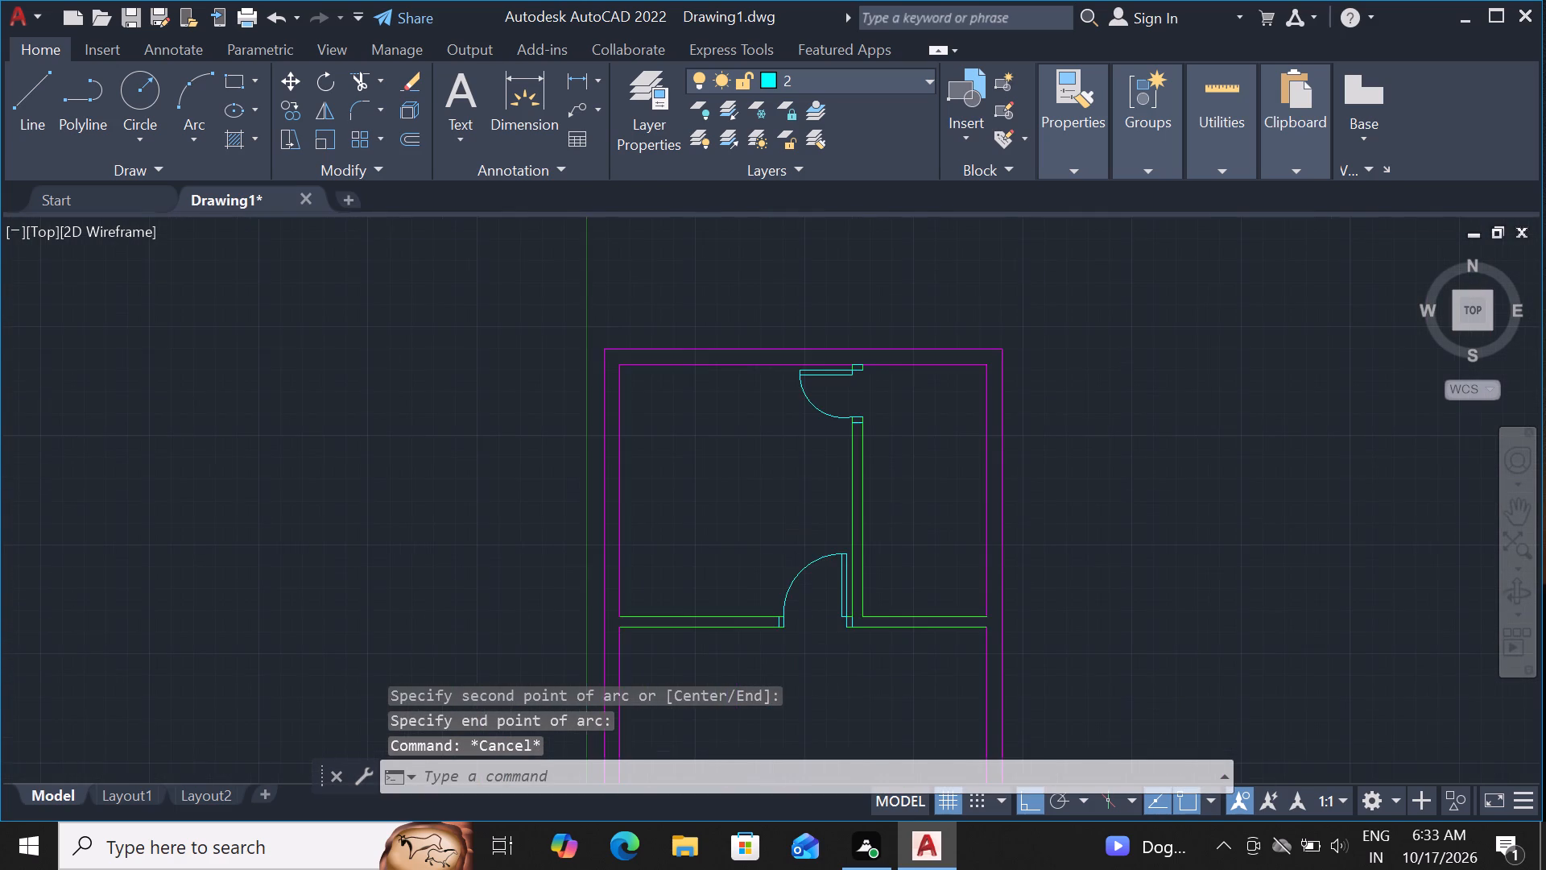
left_click(932, 364)
type("OF")
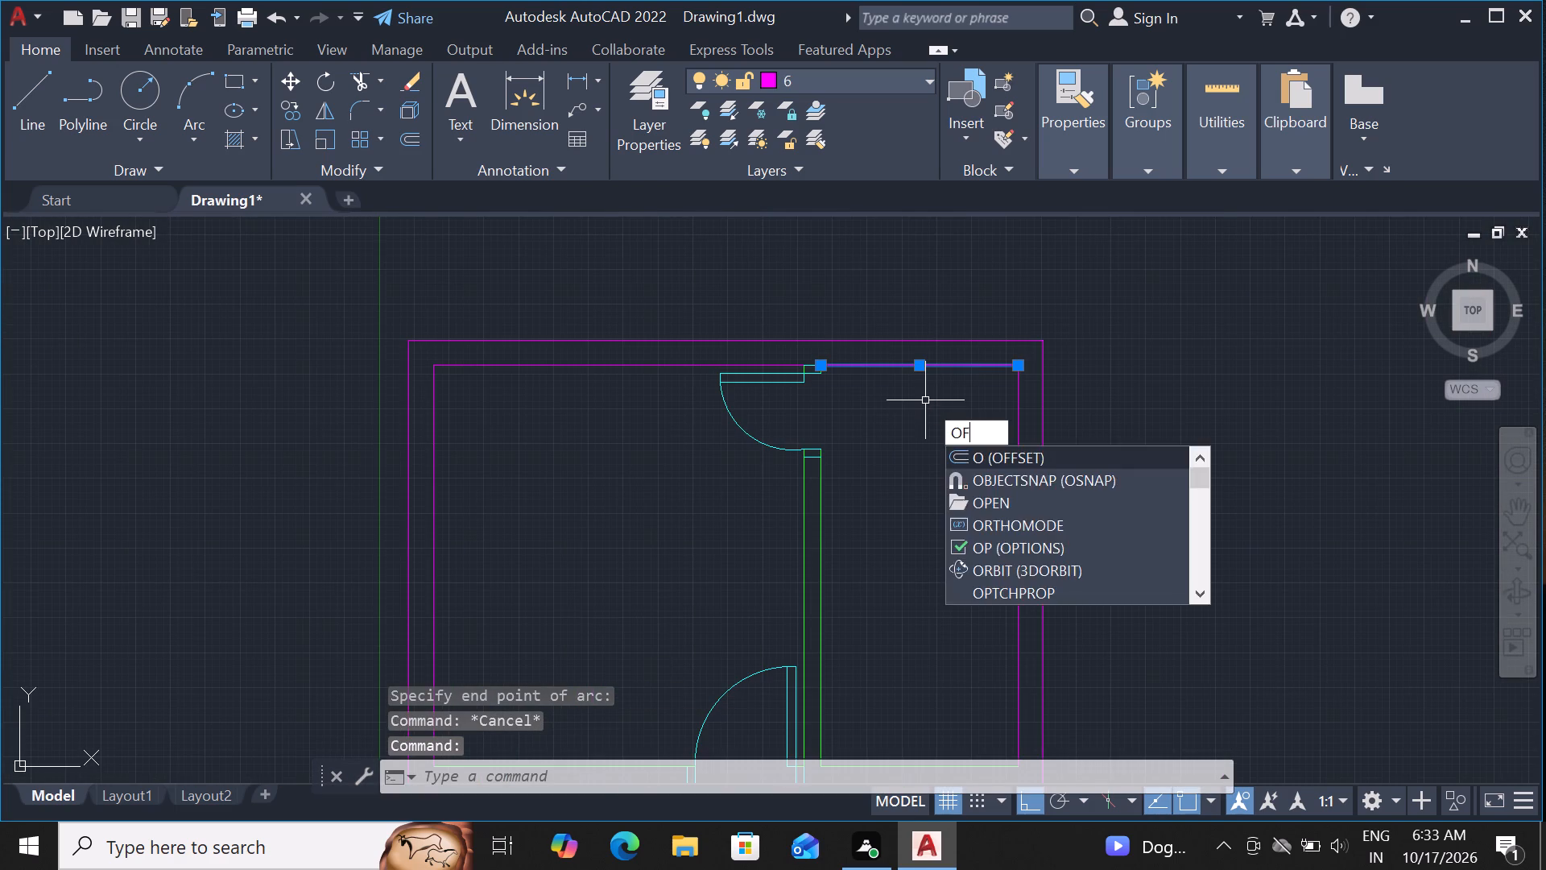
key("space")
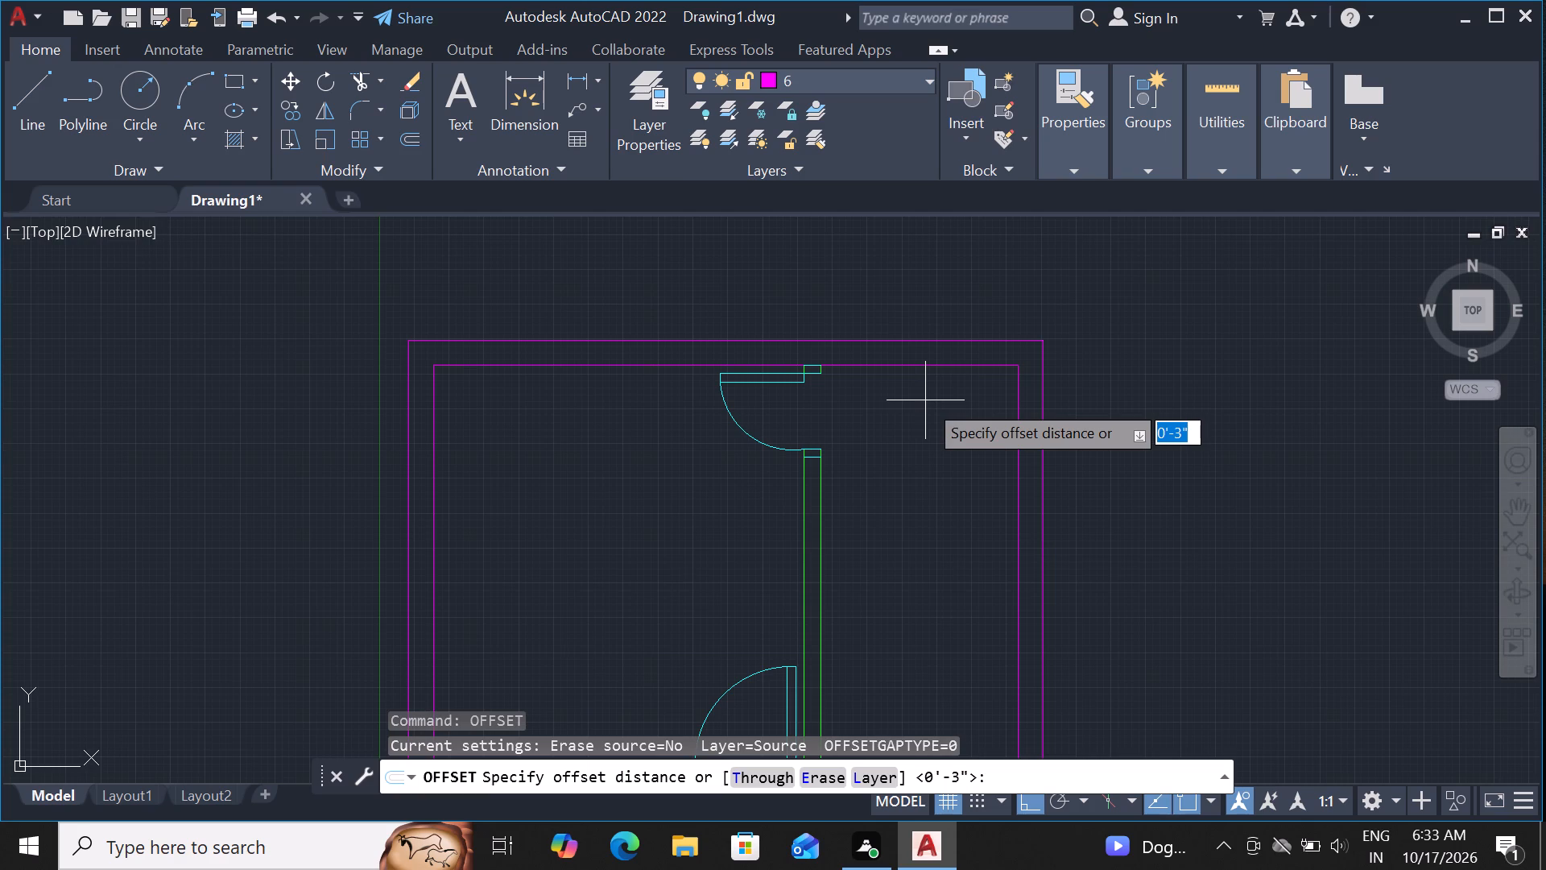
type("3'")
key("Return")
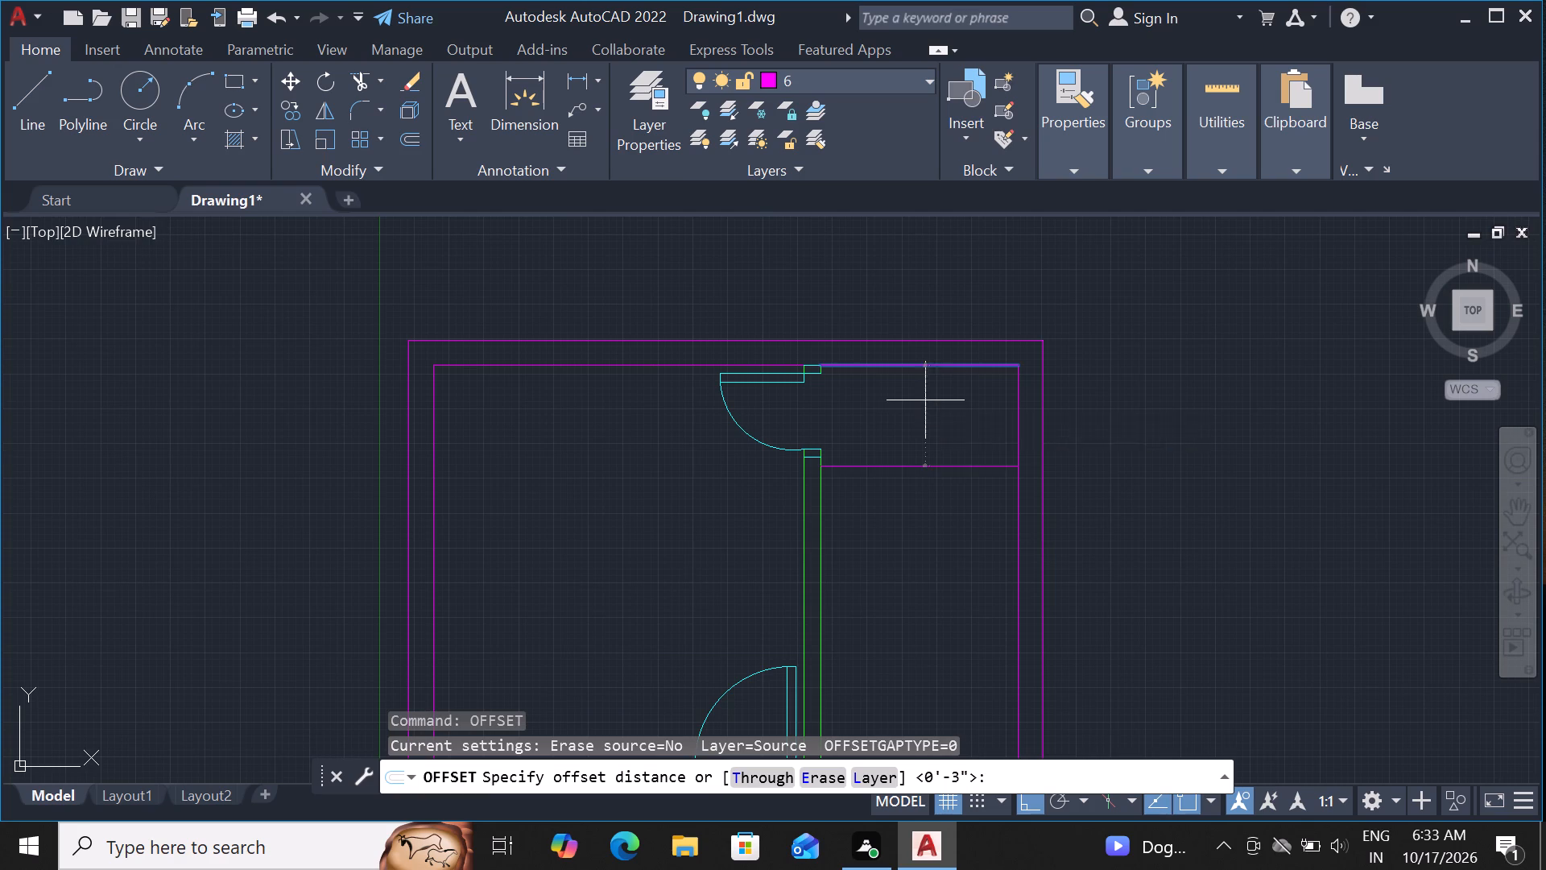
left_click(925, 467)
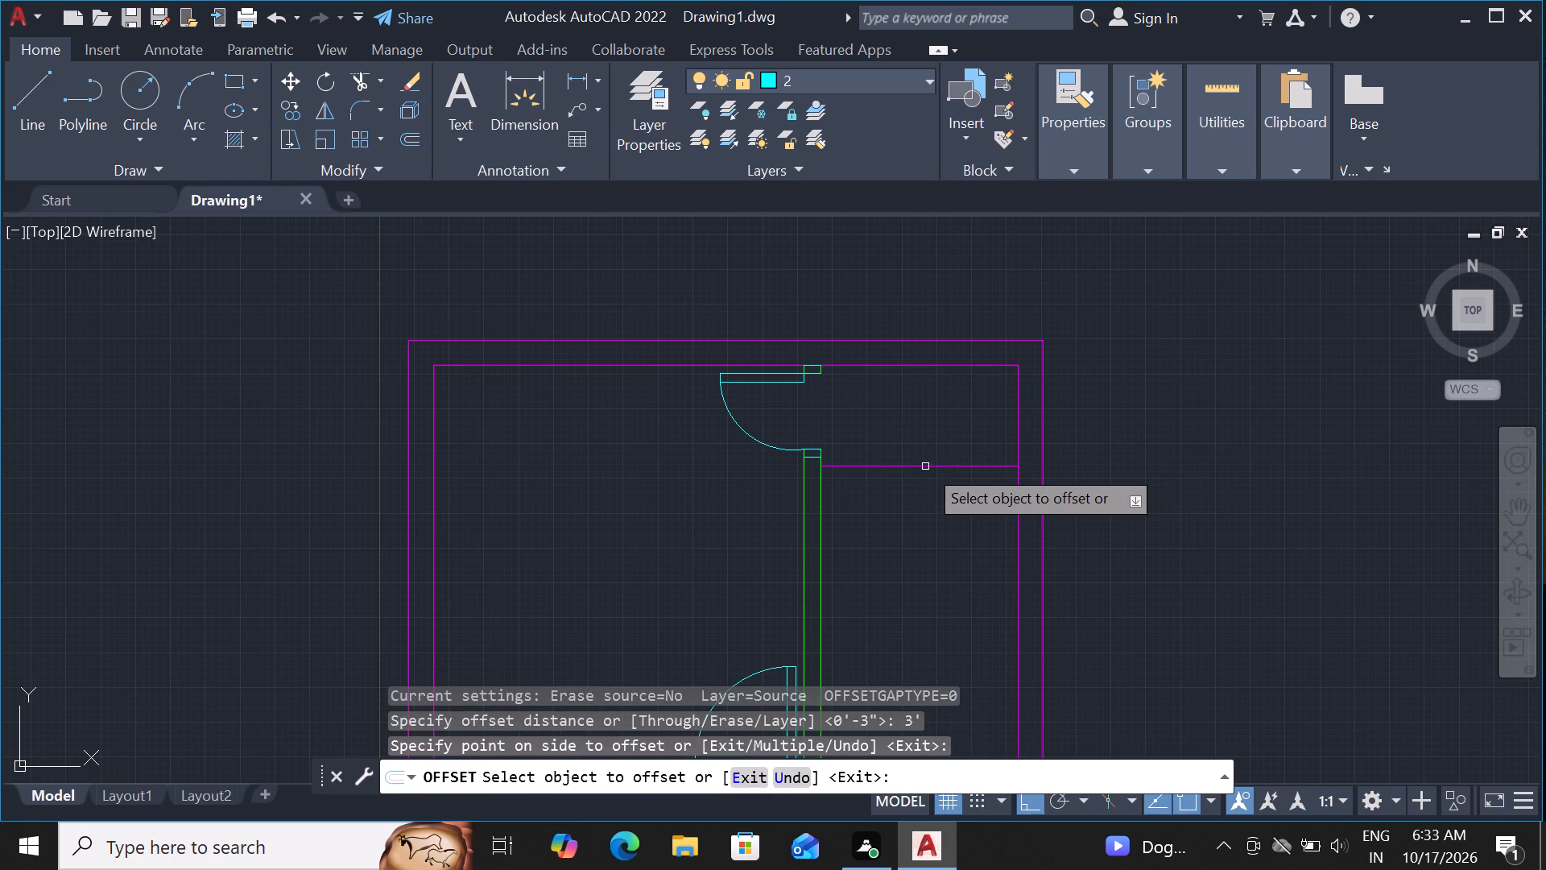
key("Escape")
Offset the new horizontal line 6" downward to give the narrow room's cross partition its thickness.
scroll(928, 460, "up", 1)
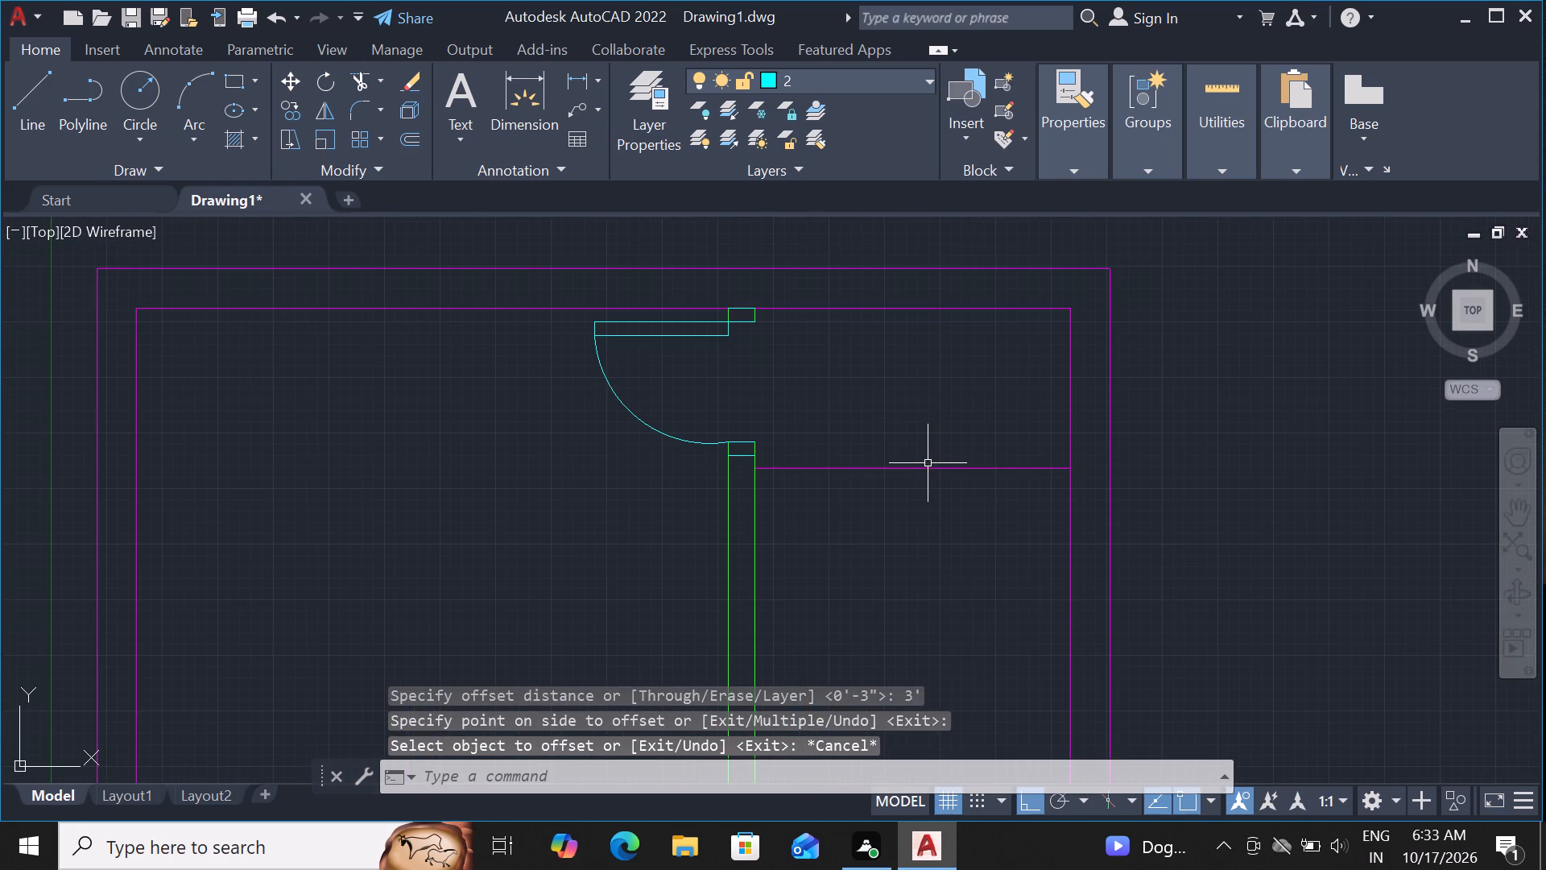
left_click(928, 466)
key("o")
type("F 6")
key("shift+quotedbl")
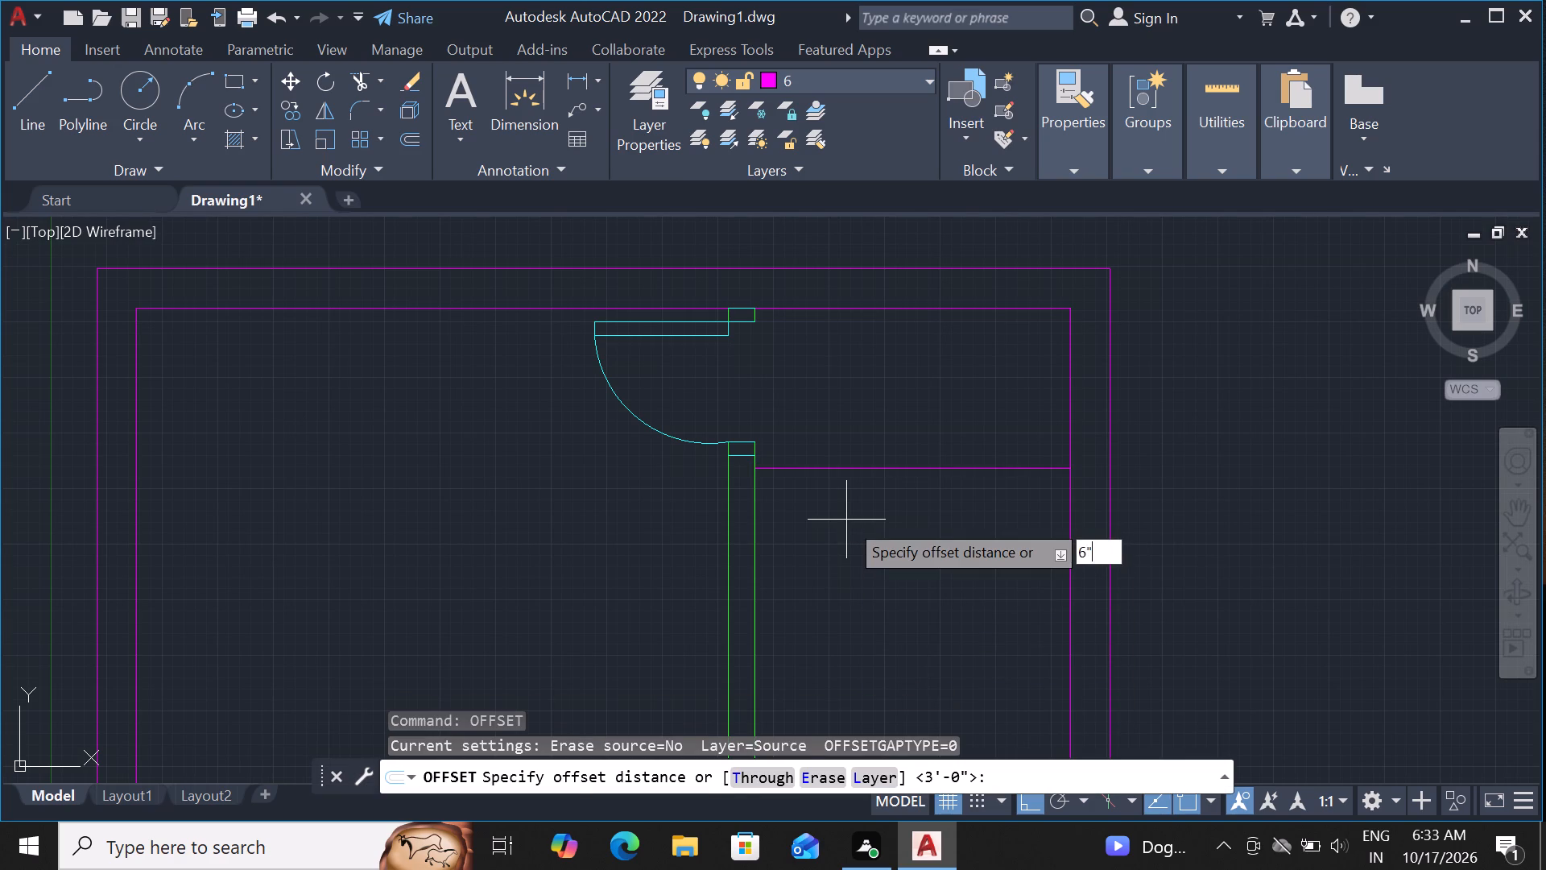
key("Return")
left_click(847, 544)
scroll(849, 454, "down", 1)
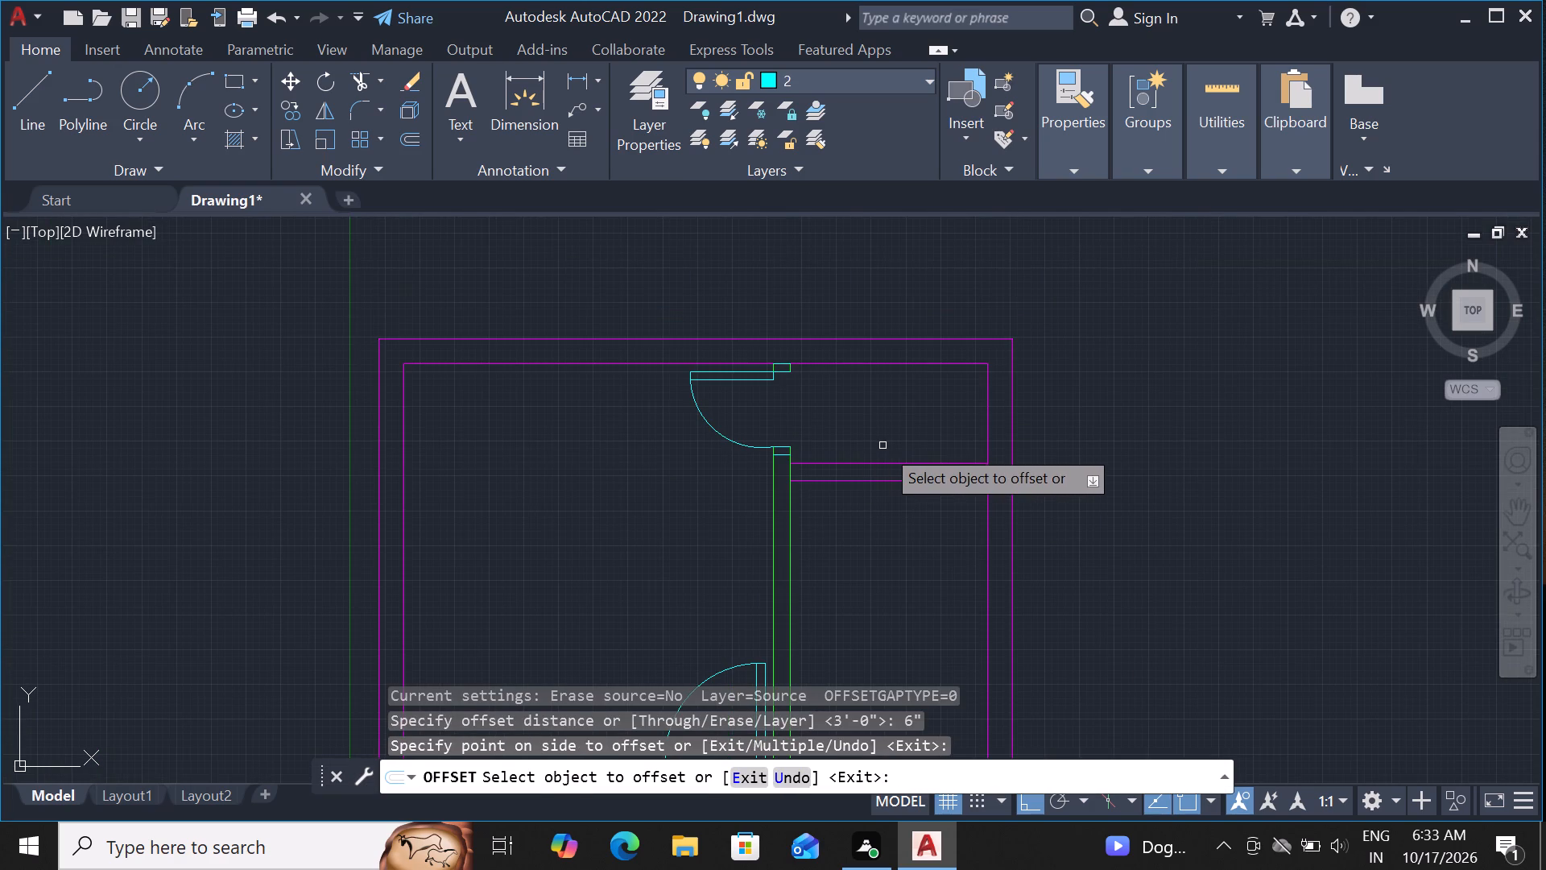
key("Escape")
Trim the outer wall's inner line and the vertical partition line between the new cross partition's two lines.
type("TR")
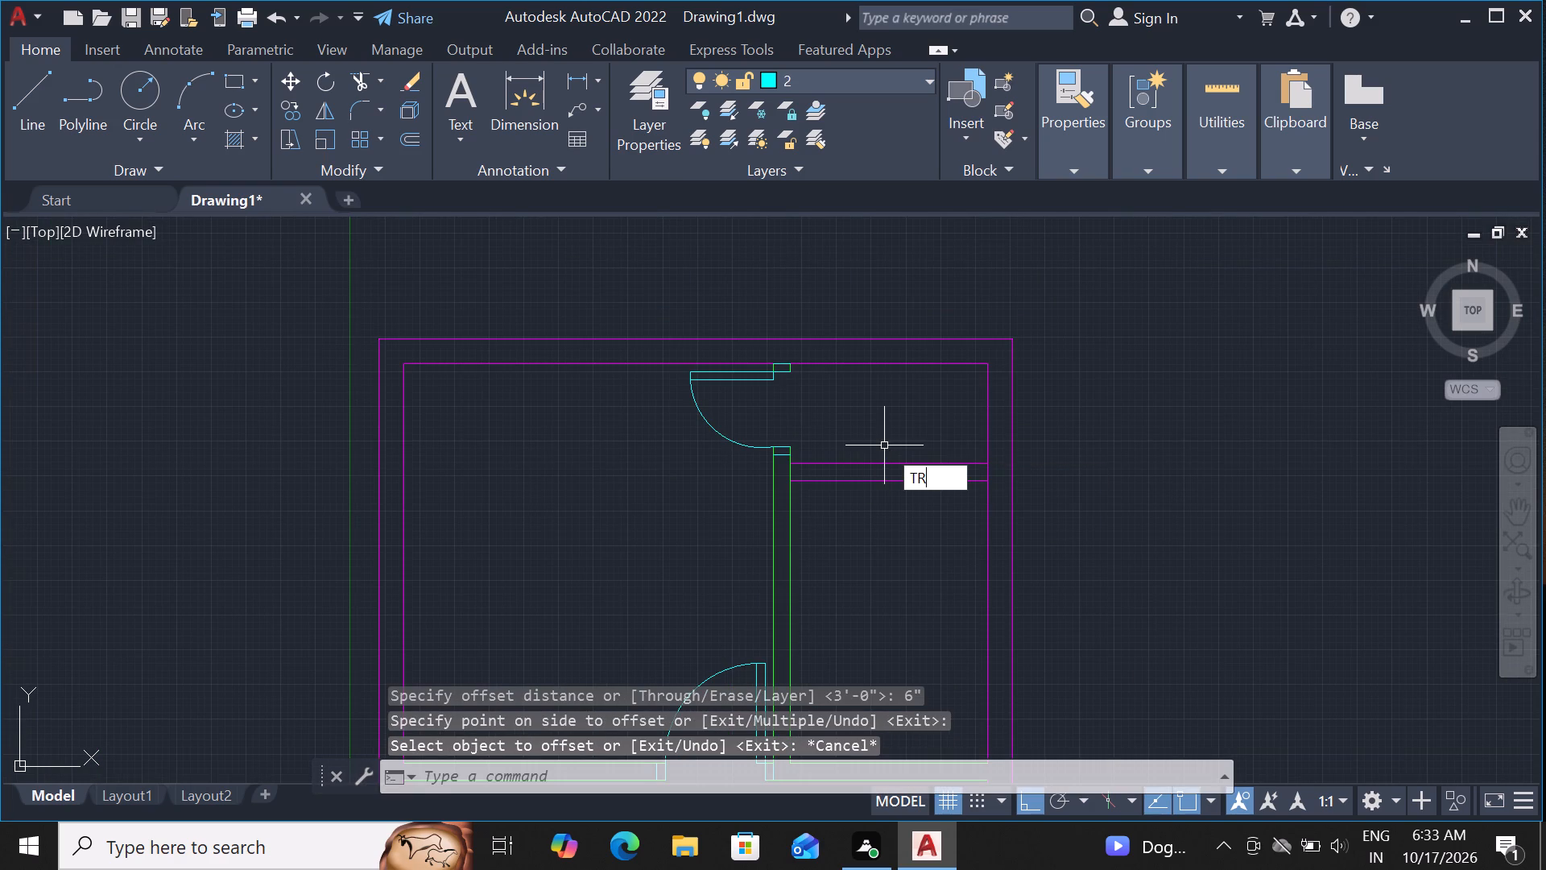
key("space")
key("space")
scroll(919, 466, "up", 3)
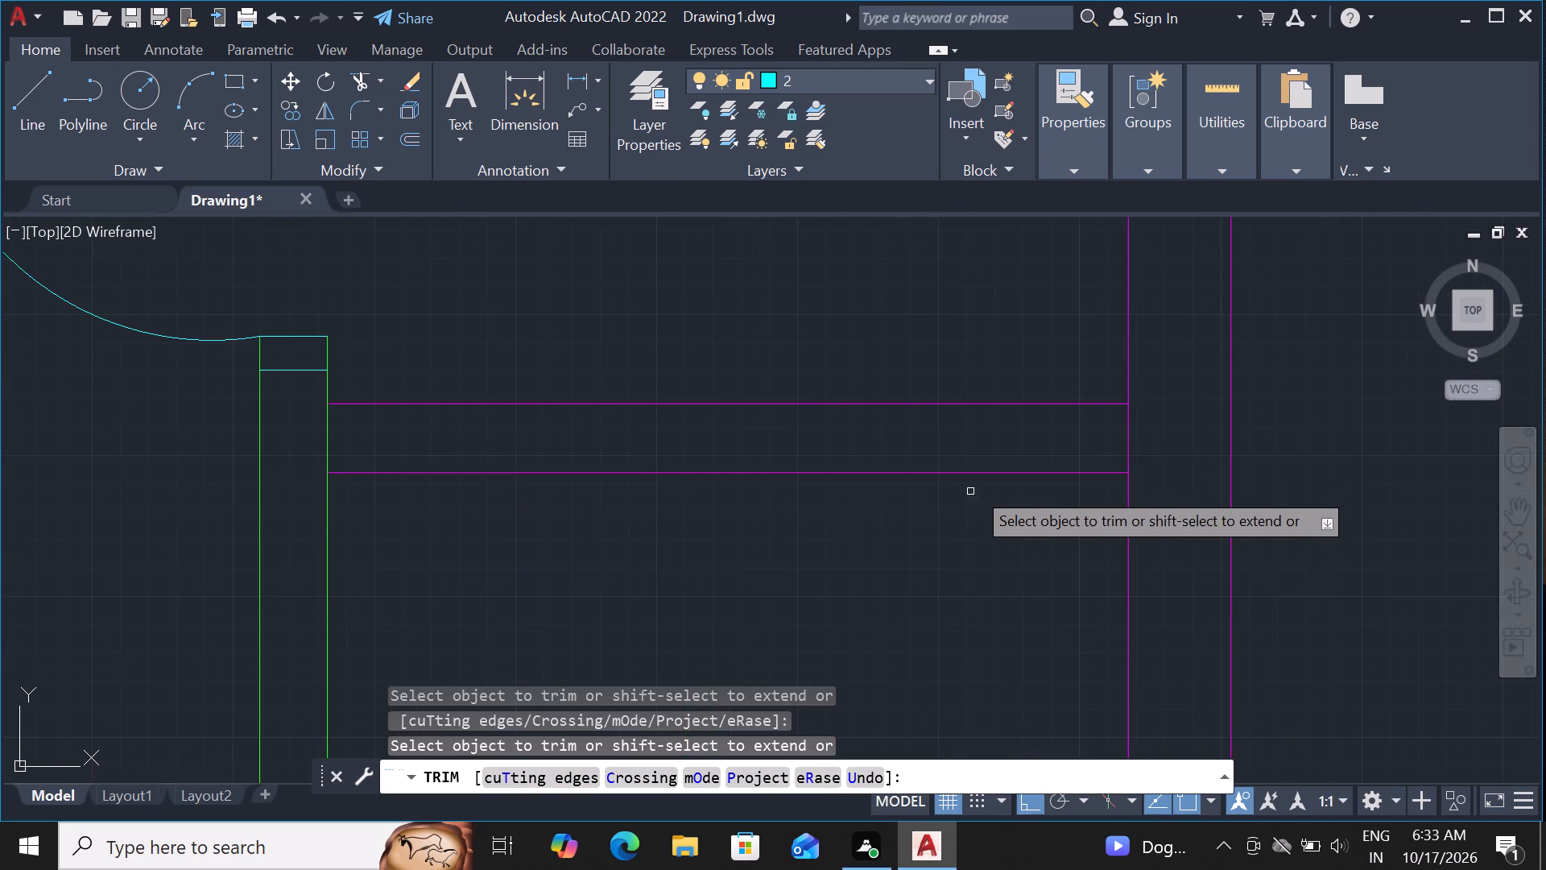
left_click(1122, 448)
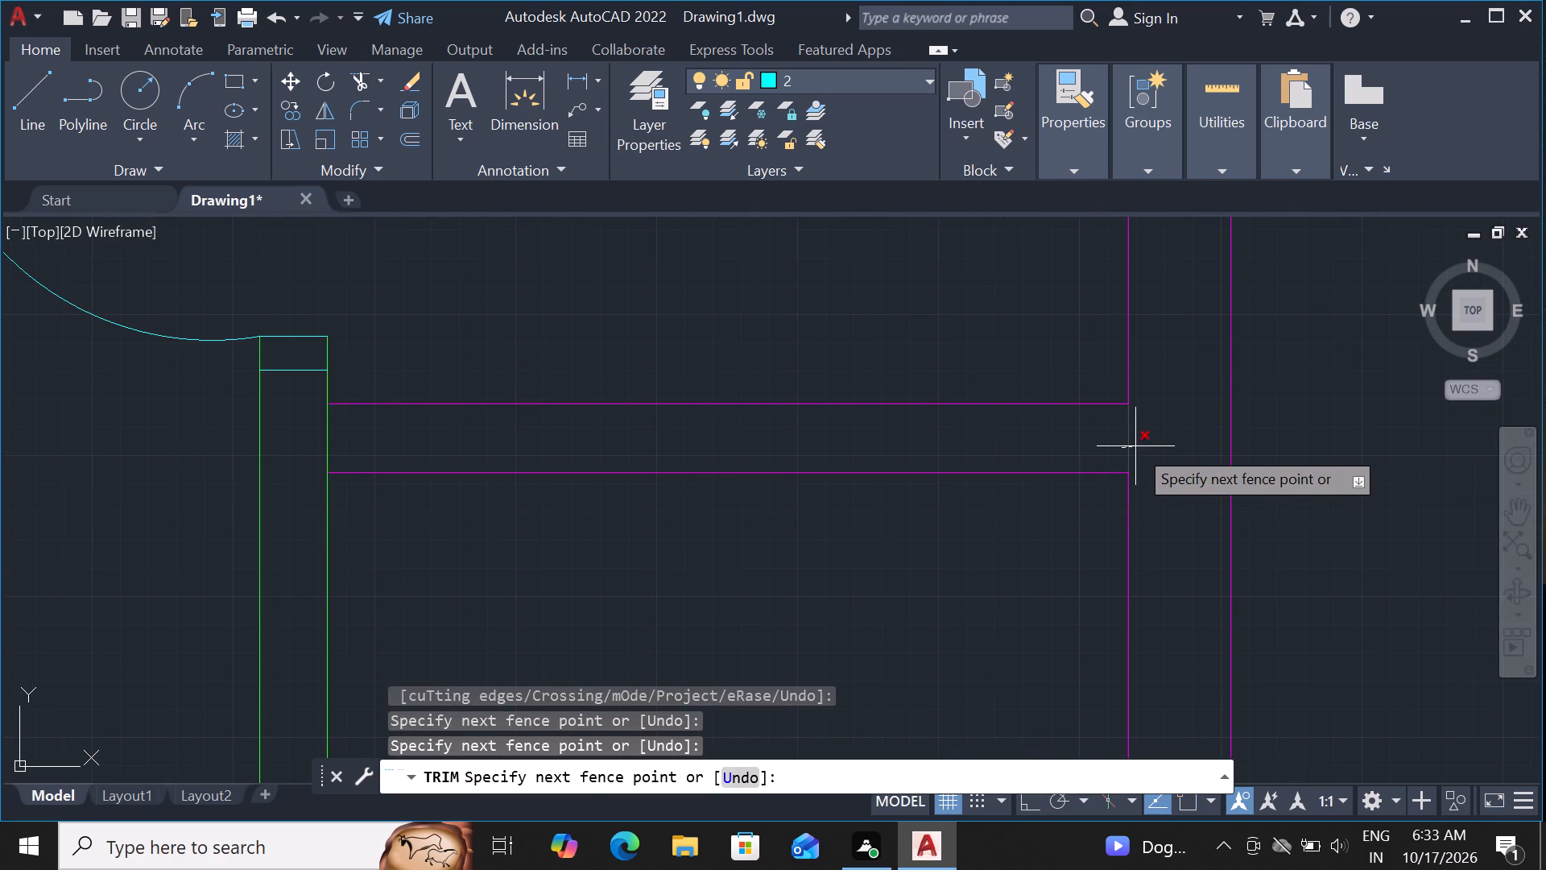
left_click(1135, 446)
left_click(316, 446)
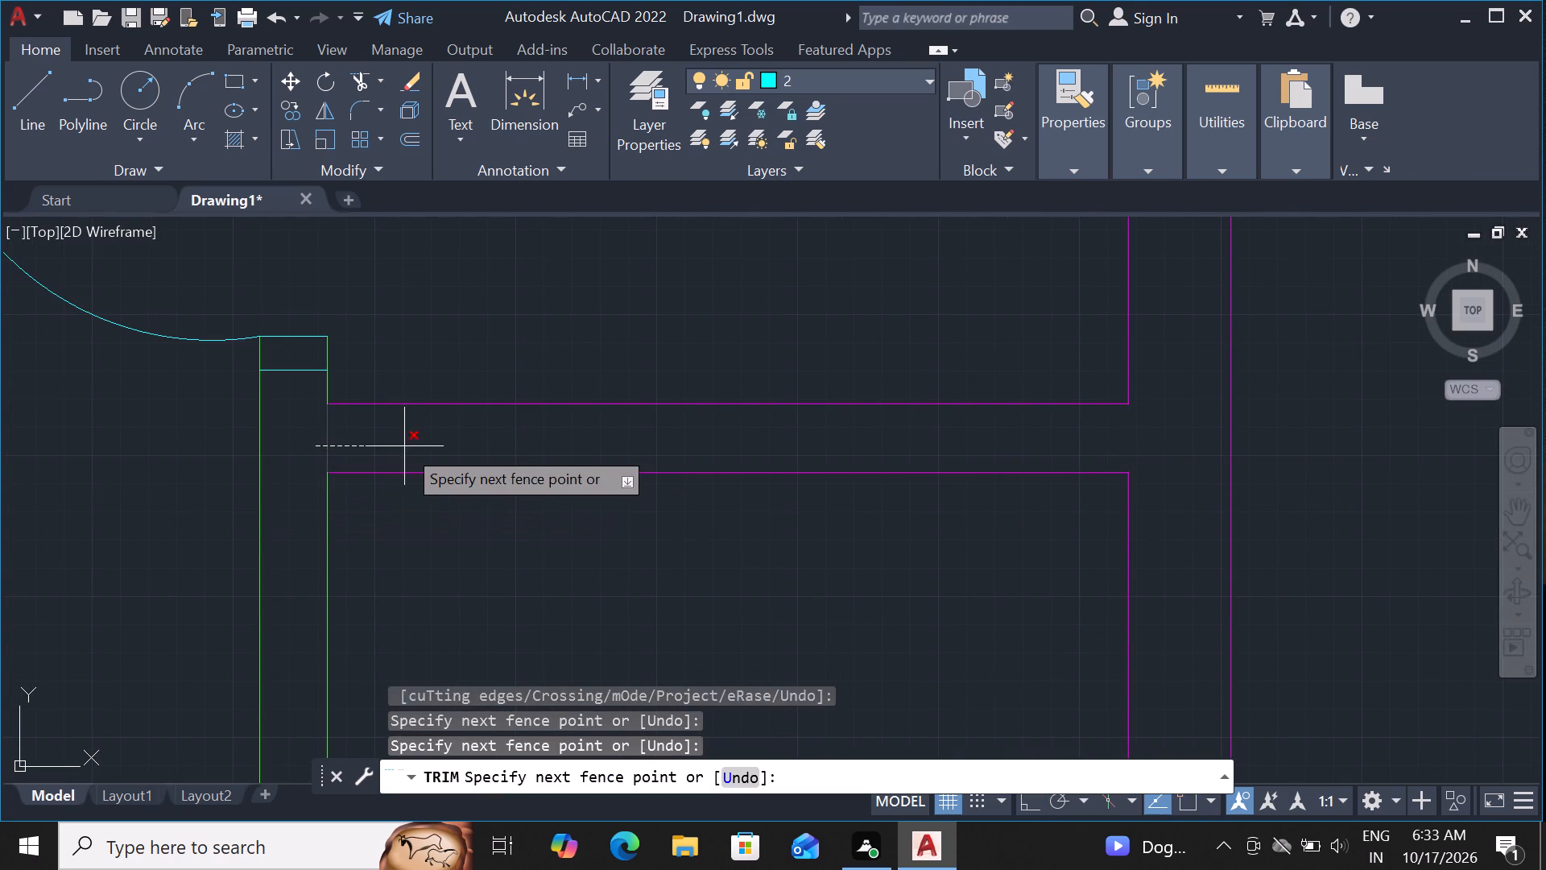
left_click(404, 446)
scroll(404, 446, "down", 5)
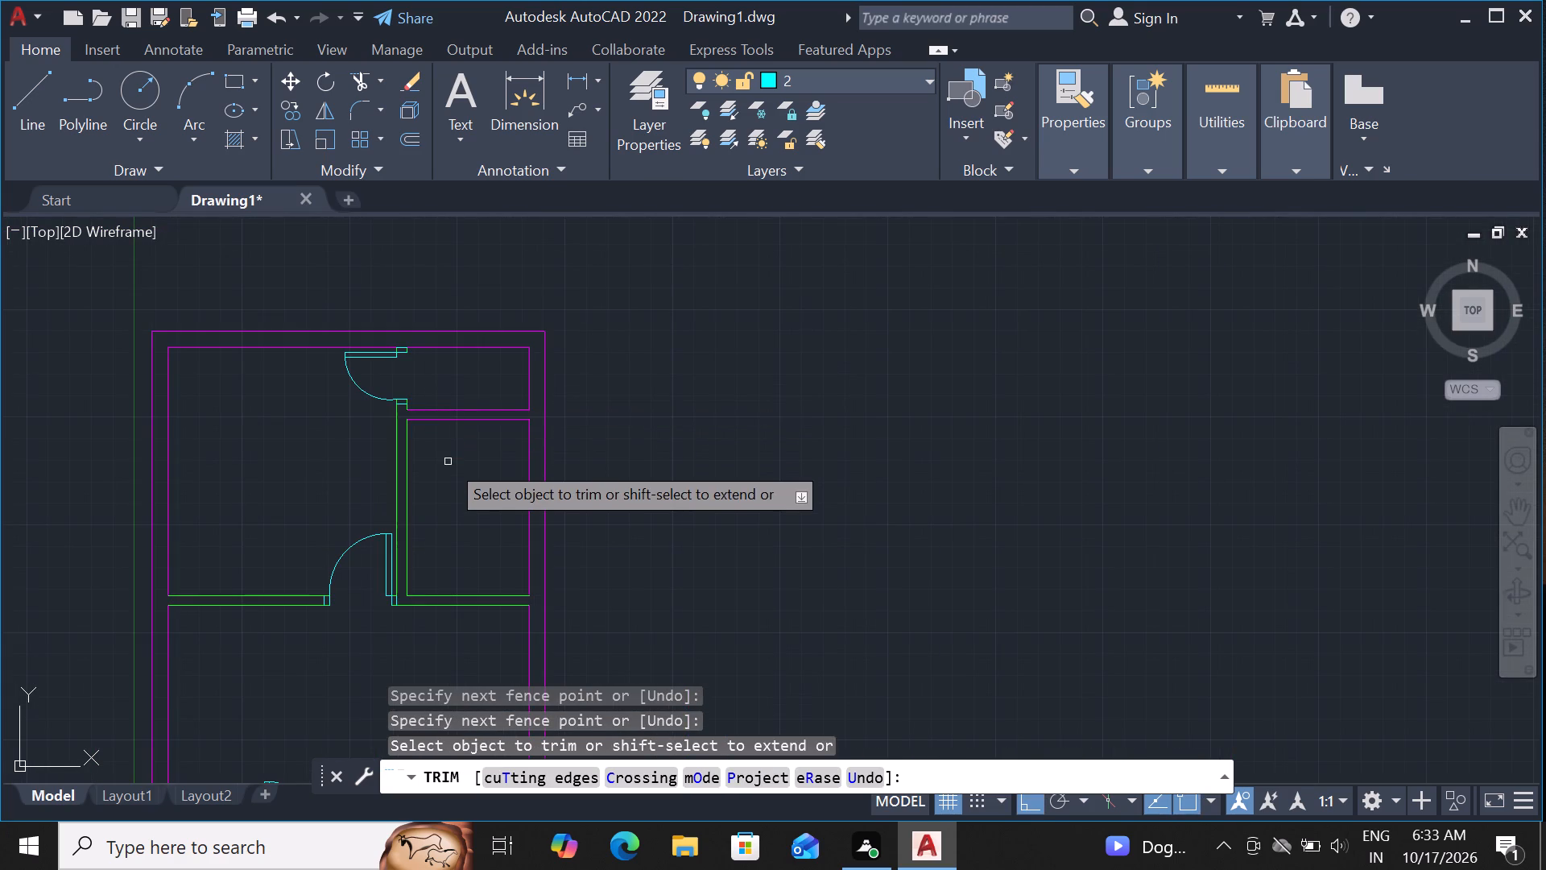
key("Escape")
Offset the cross partition's lower line 2' down into the room below it.
scroll(462, 455, "up", 1)
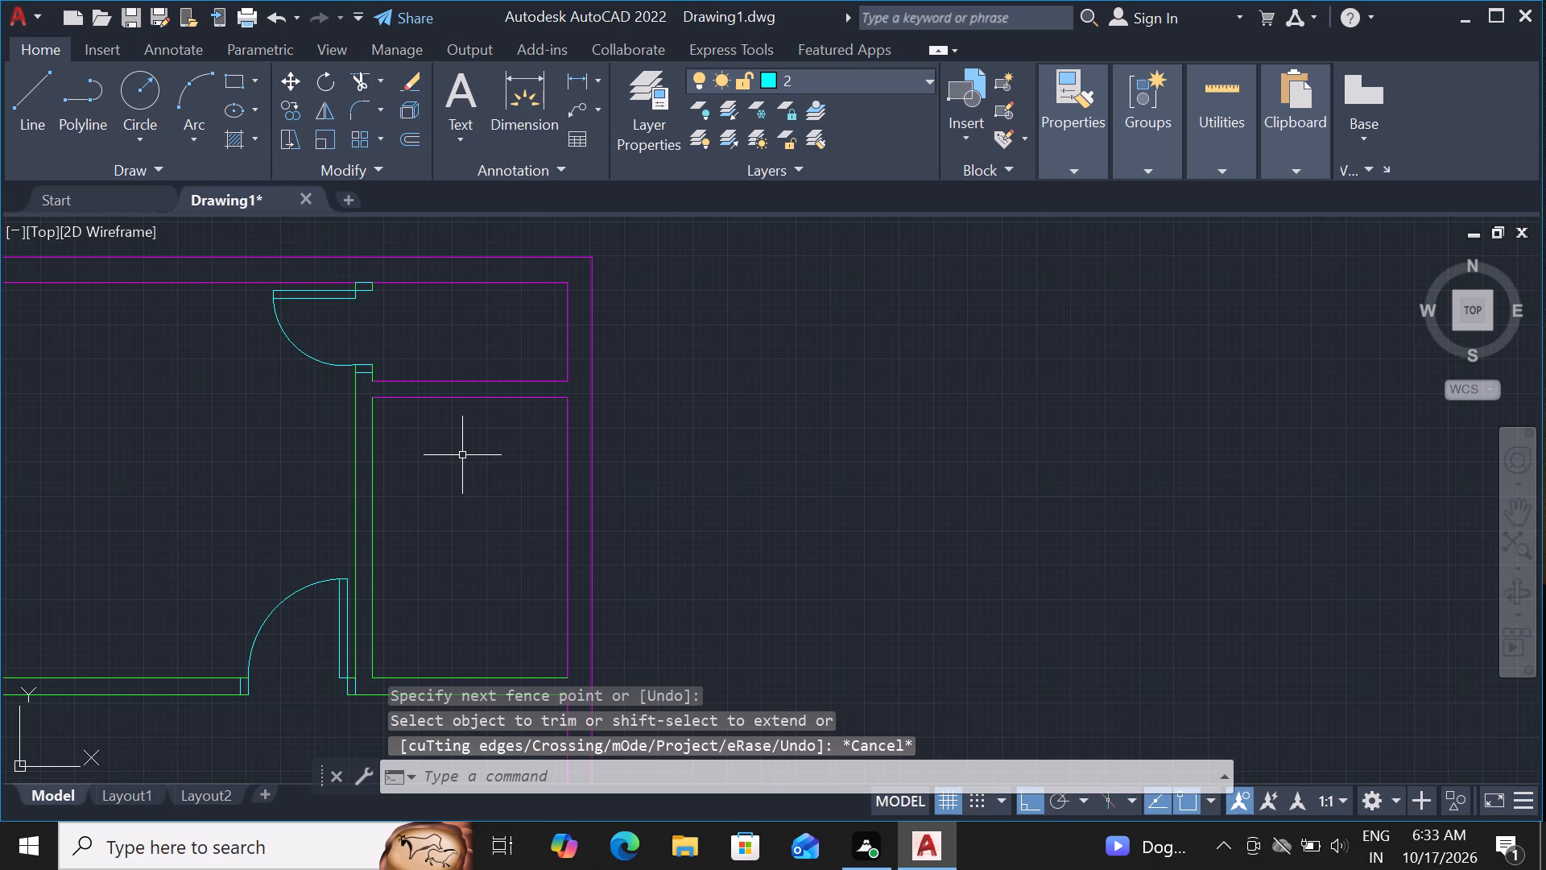
left_click(518, 396)
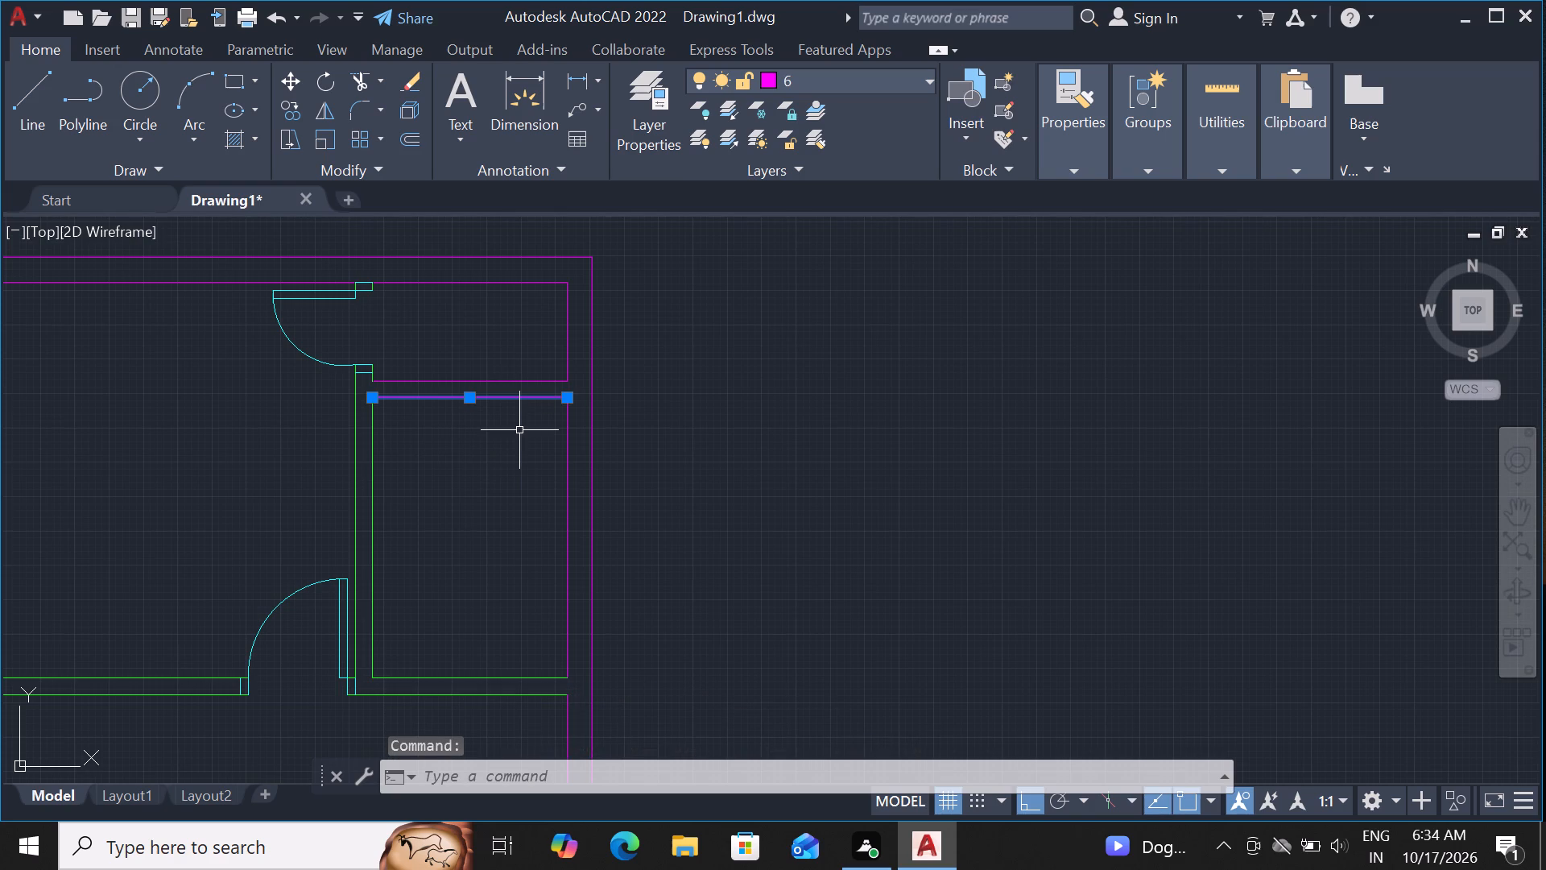
type("OF")
key("space")
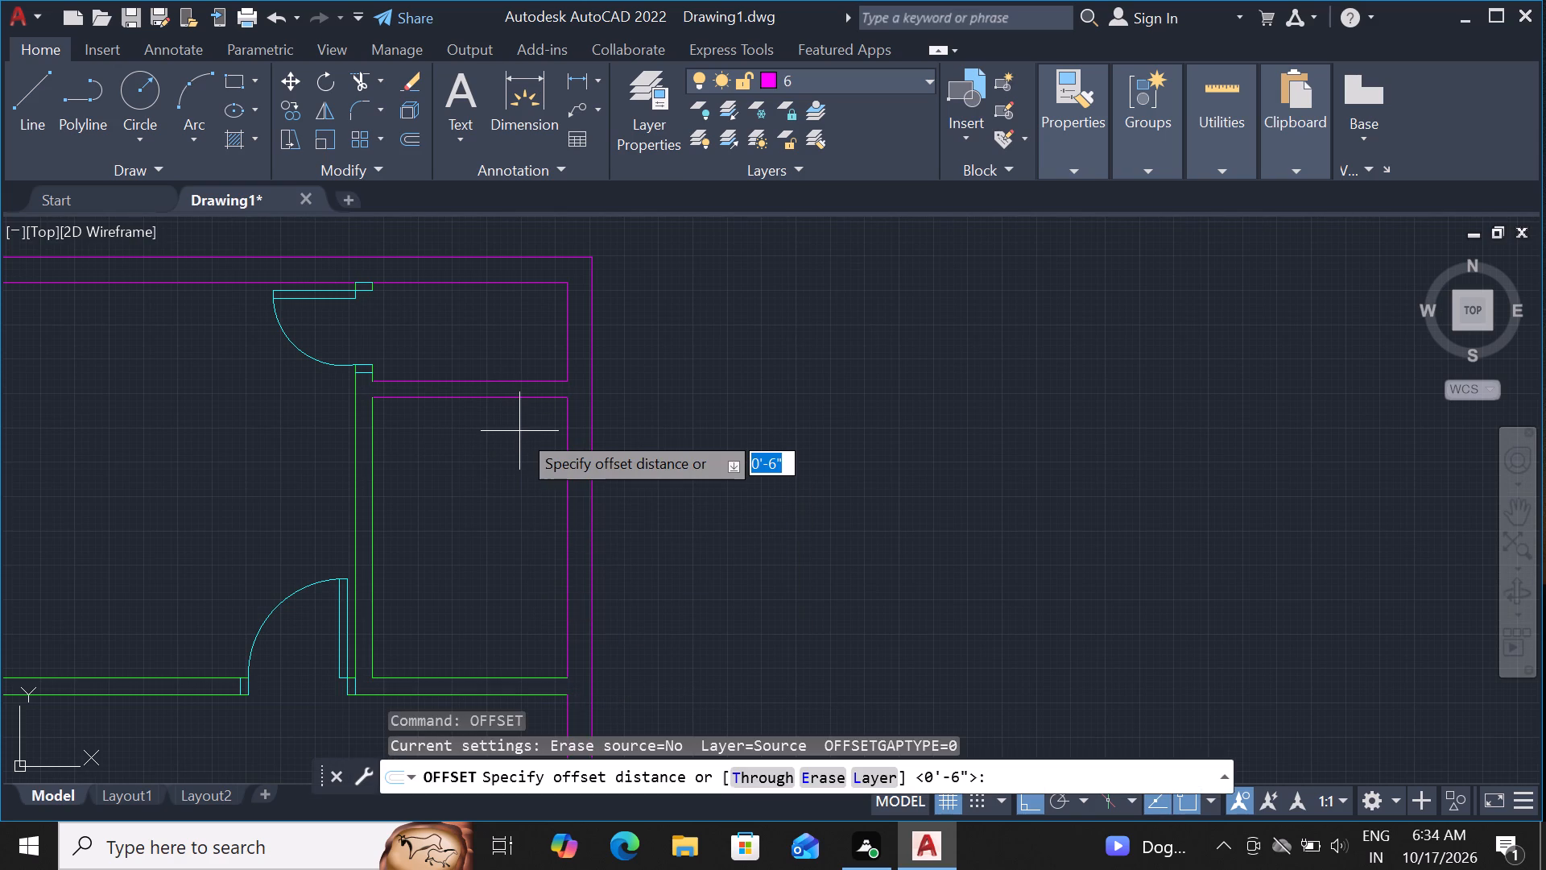
key("2")
key("apostrophe")
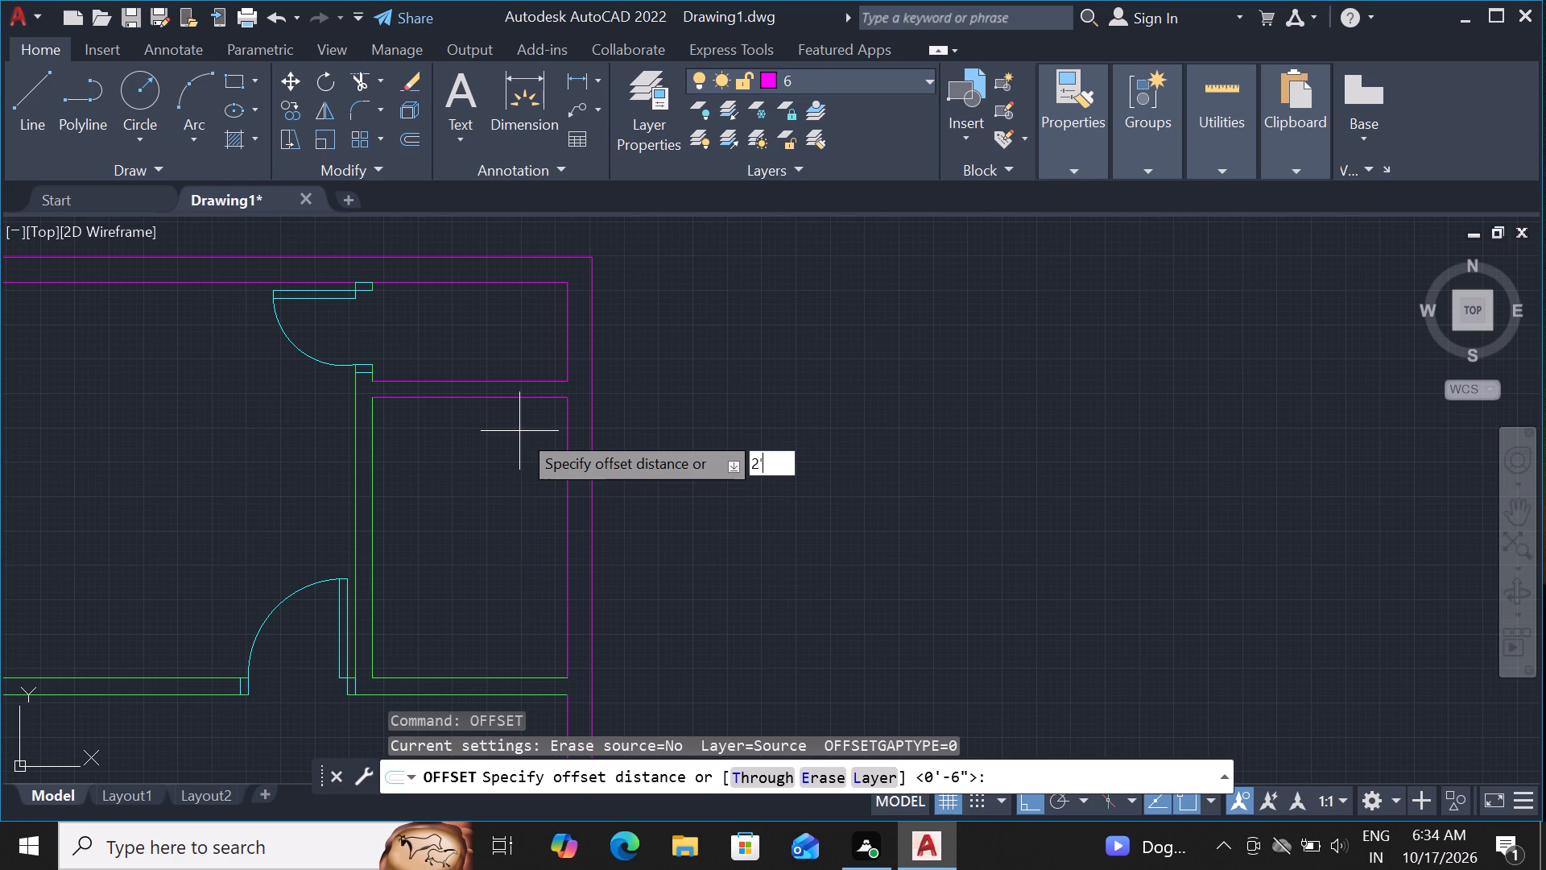
key("Return")
left_click(516, 450)
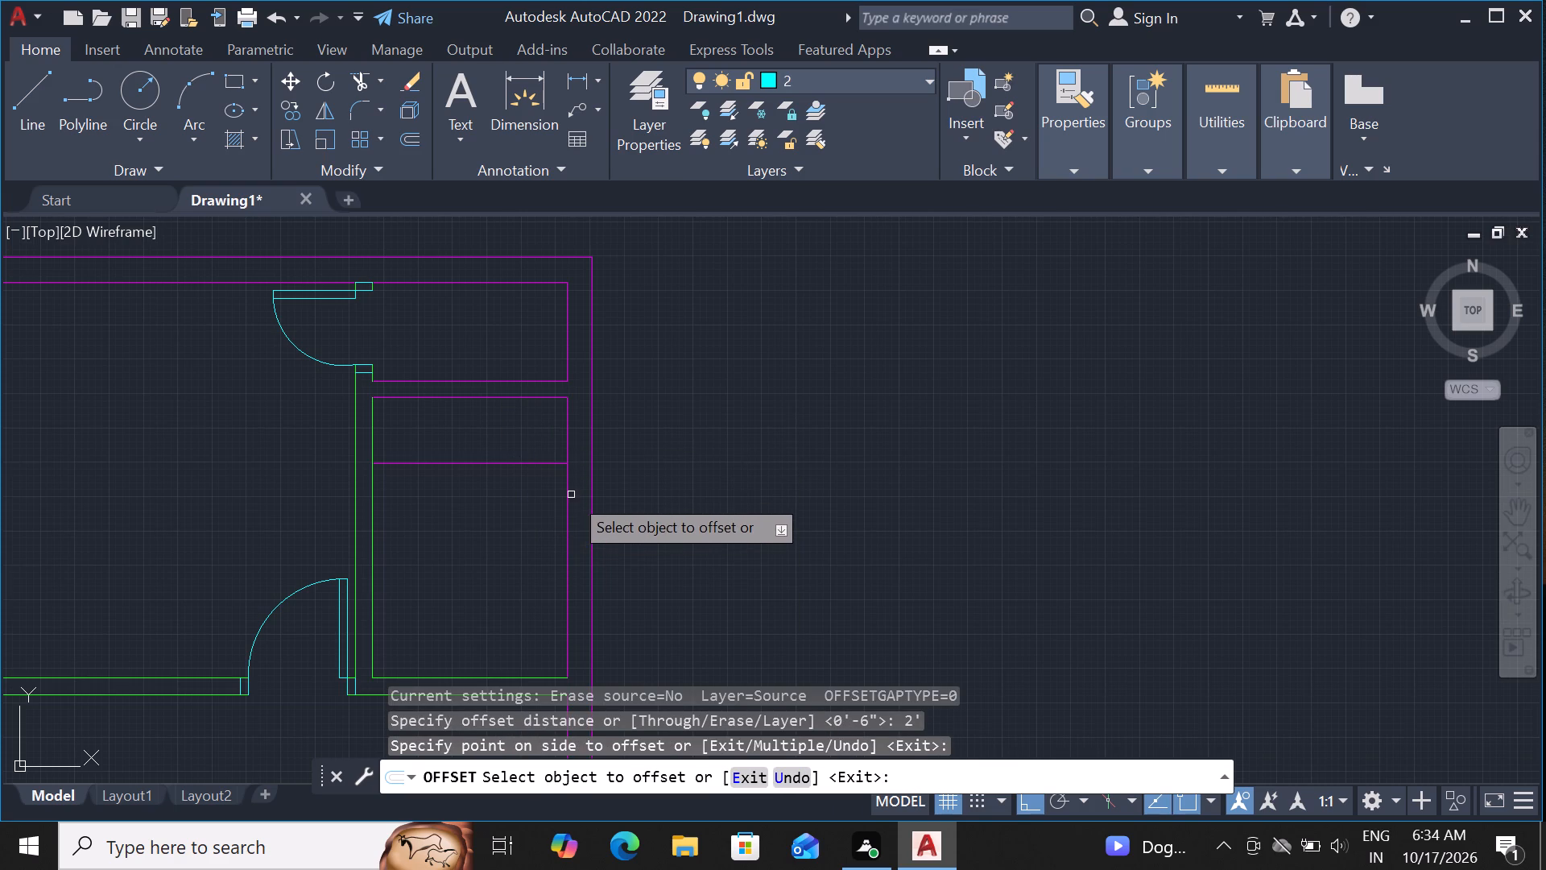
Offset the same room's inner outer-wall line 2' inward, toward the vertical partition.
left_click(566, 494)
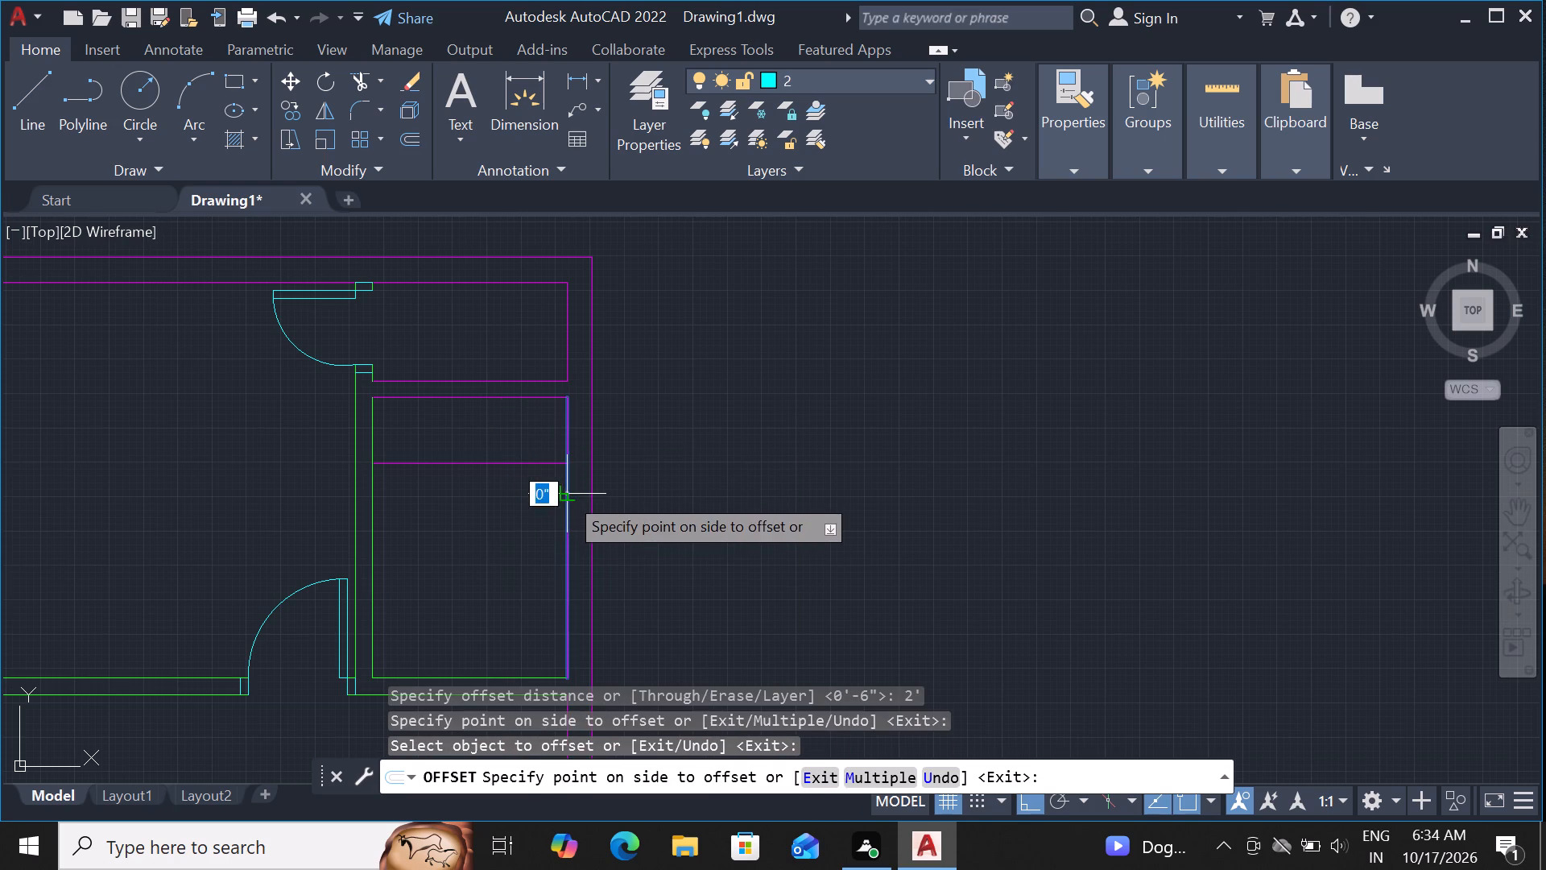
left_click(511, 501)
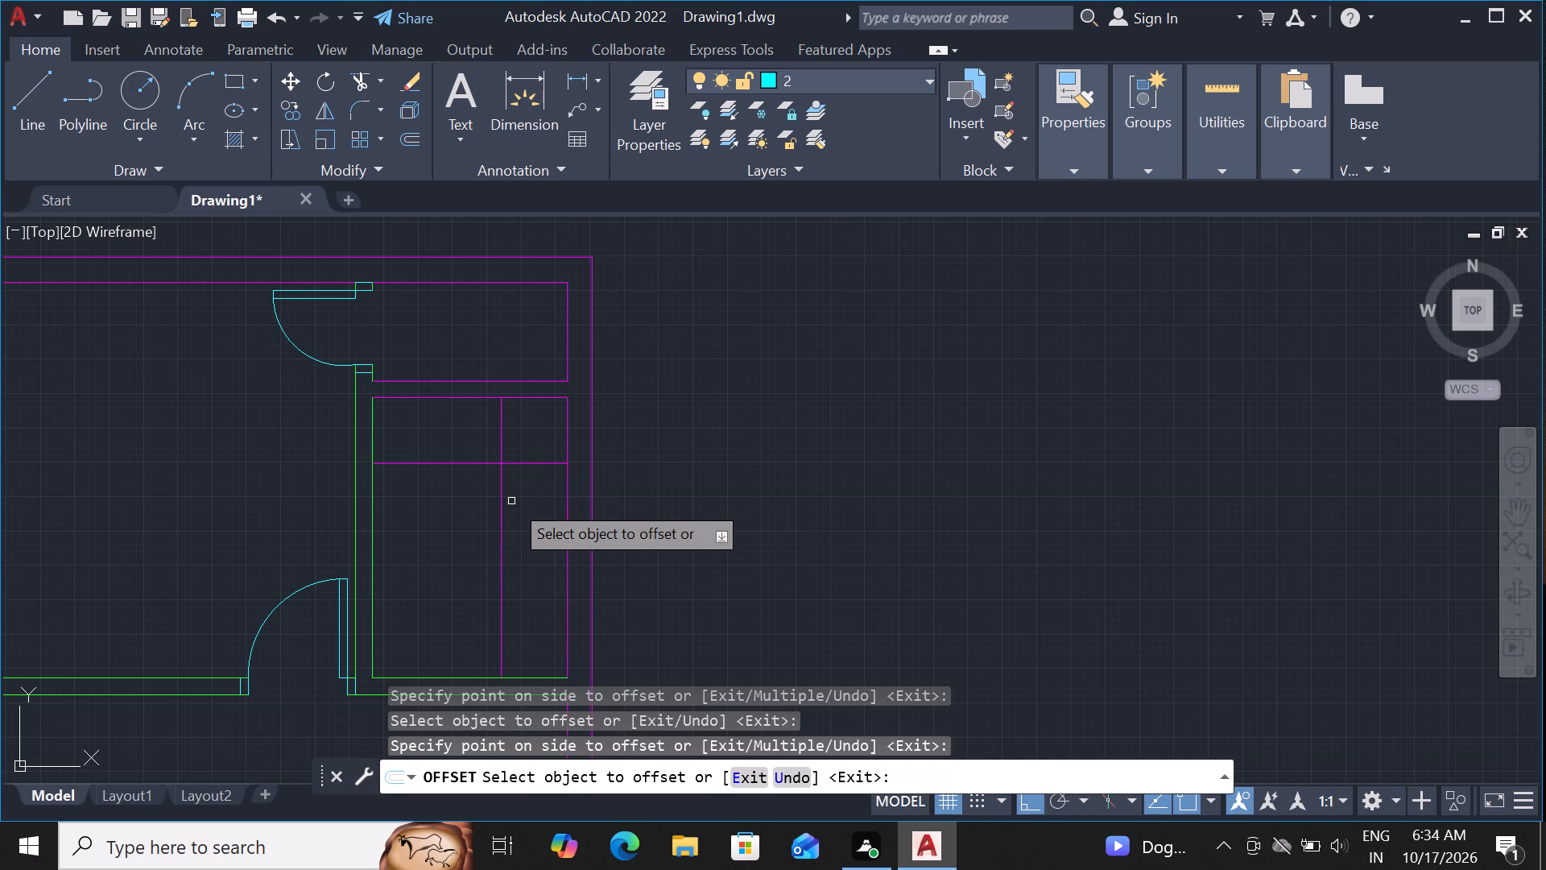
scroll(512, 499, "down", 2)
scroll(398, 461, "up", 2)
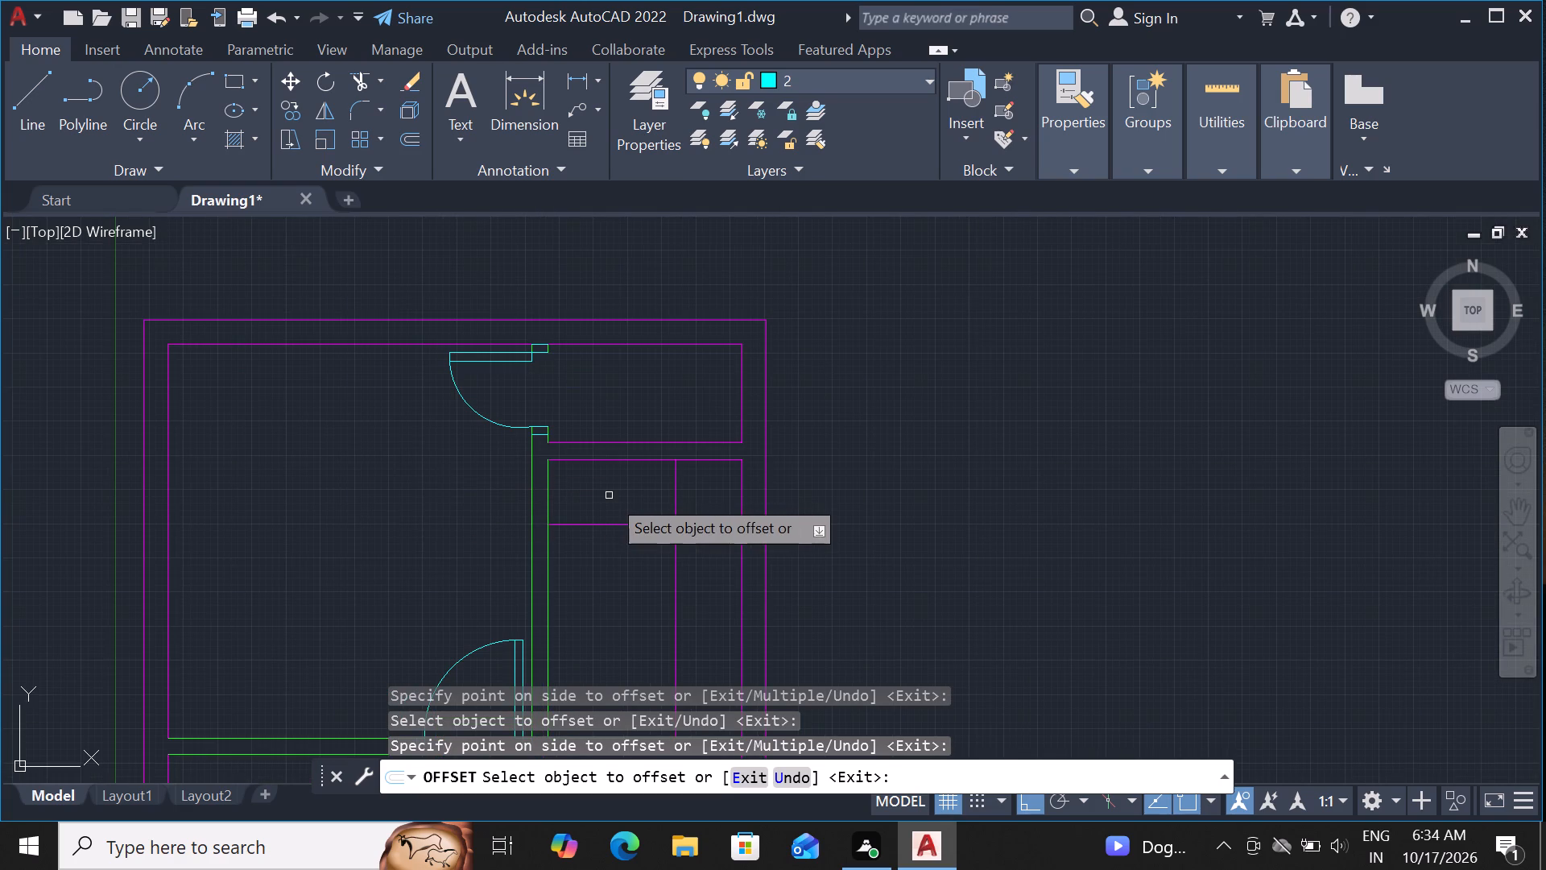
key("Escape")
Trim the two 2' offset lines in the room below the new cross partition where they overrun, leaving an L-shaped corner.
type("TR")
key("space")
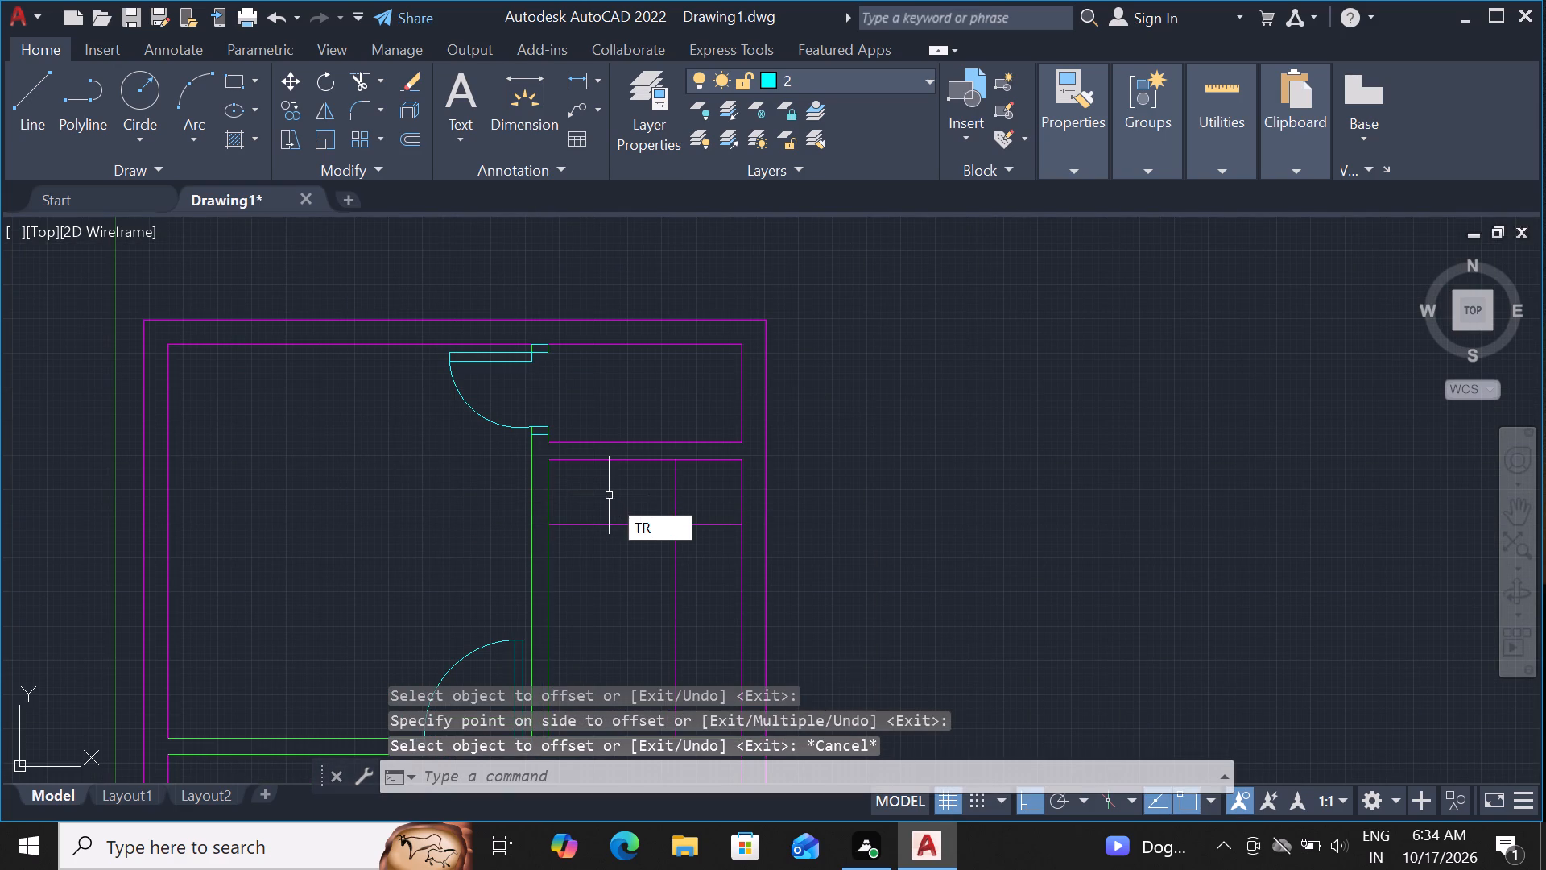
key("space")
left_click(655, 494)
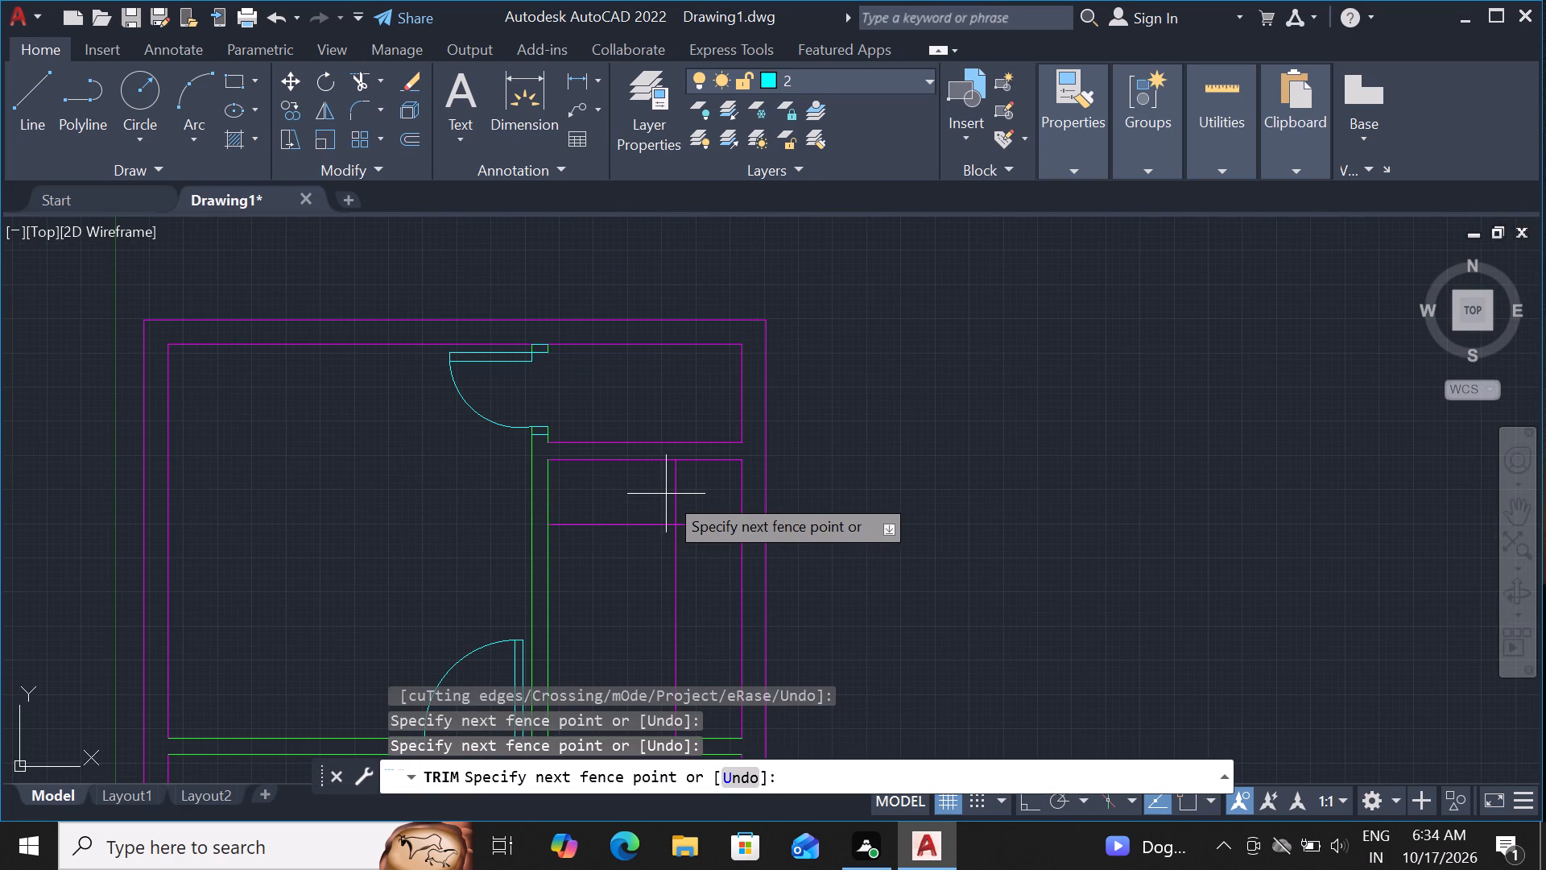
double_click(689, 498)
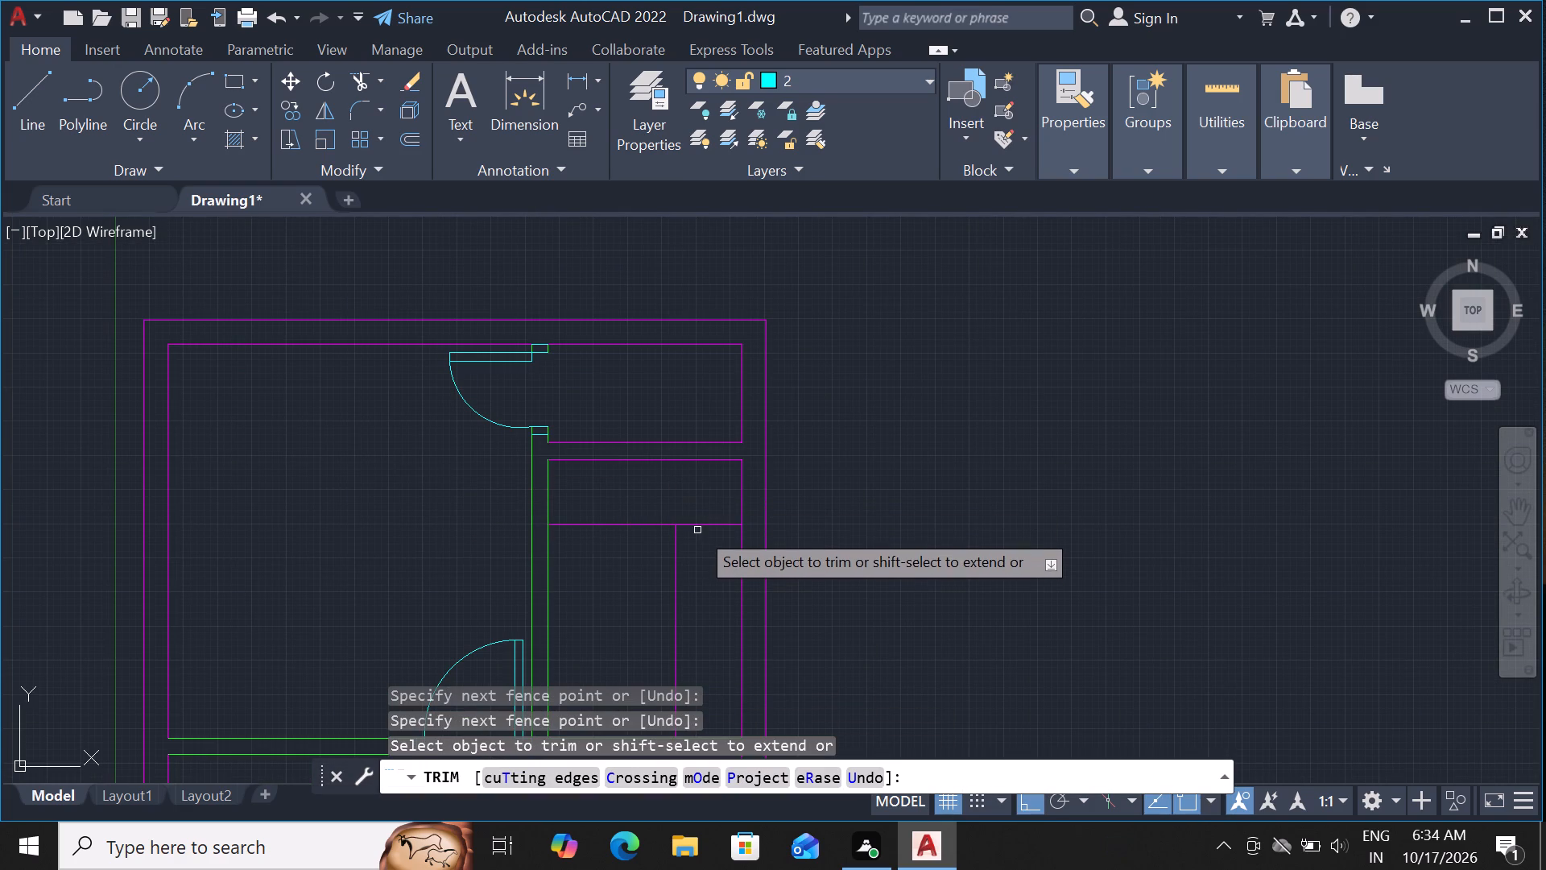
left_click(697, 527)
scroll(697, 508, "down", 3)
scroll(688, 524, "up", 2)
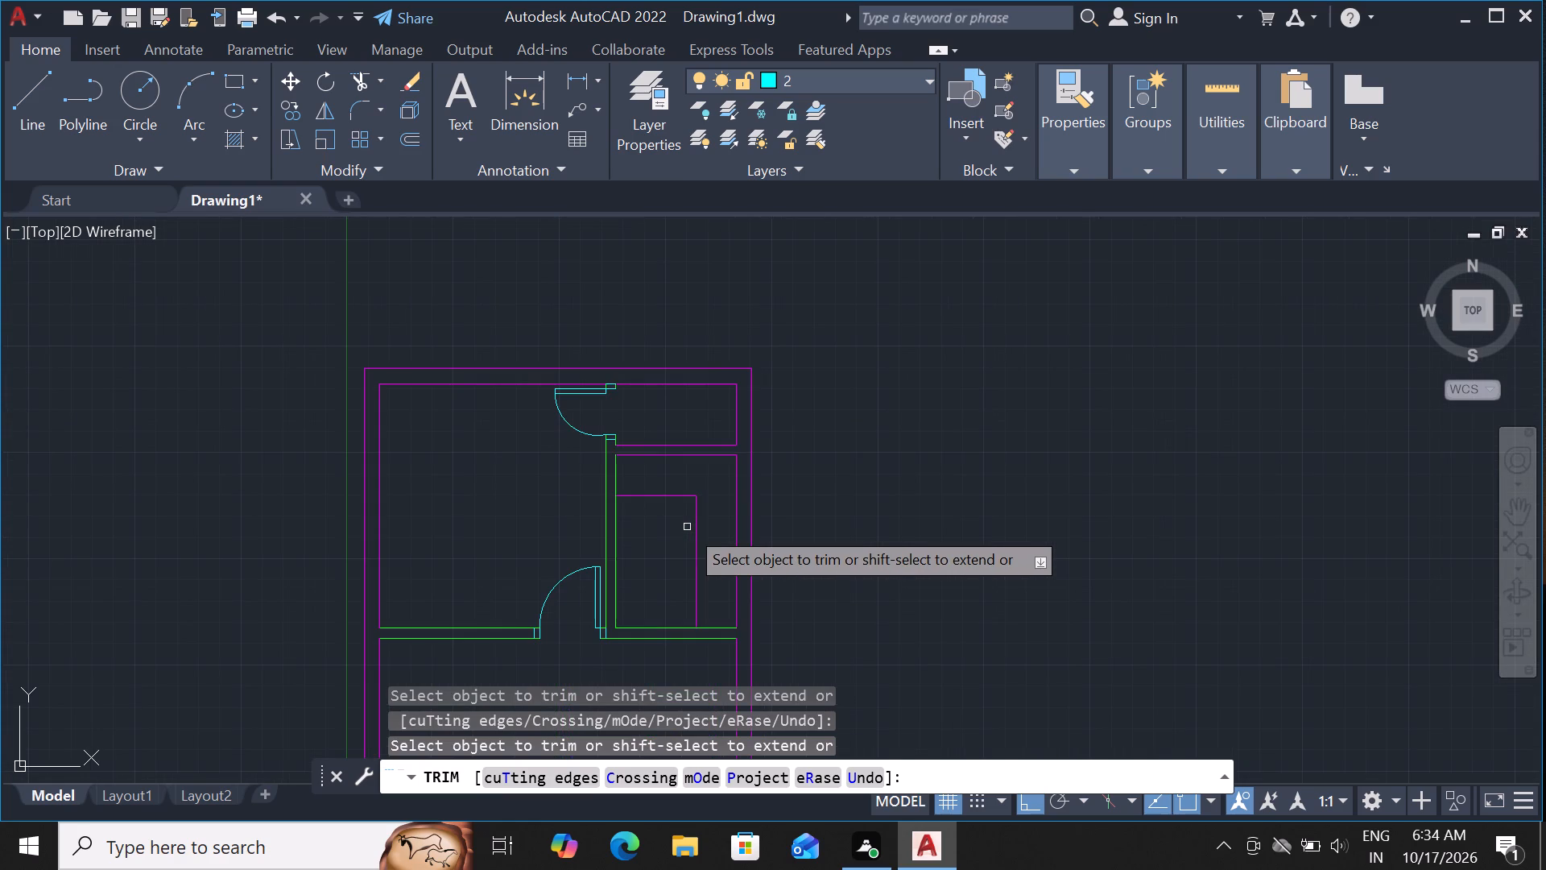
key("Escape")
Offset the L's vertical line 0.3" toward the outer wall and its horizontal line 0.3" toward the cross partition.
scroll(688, 512, "up", 3)
left_click(705, 492)
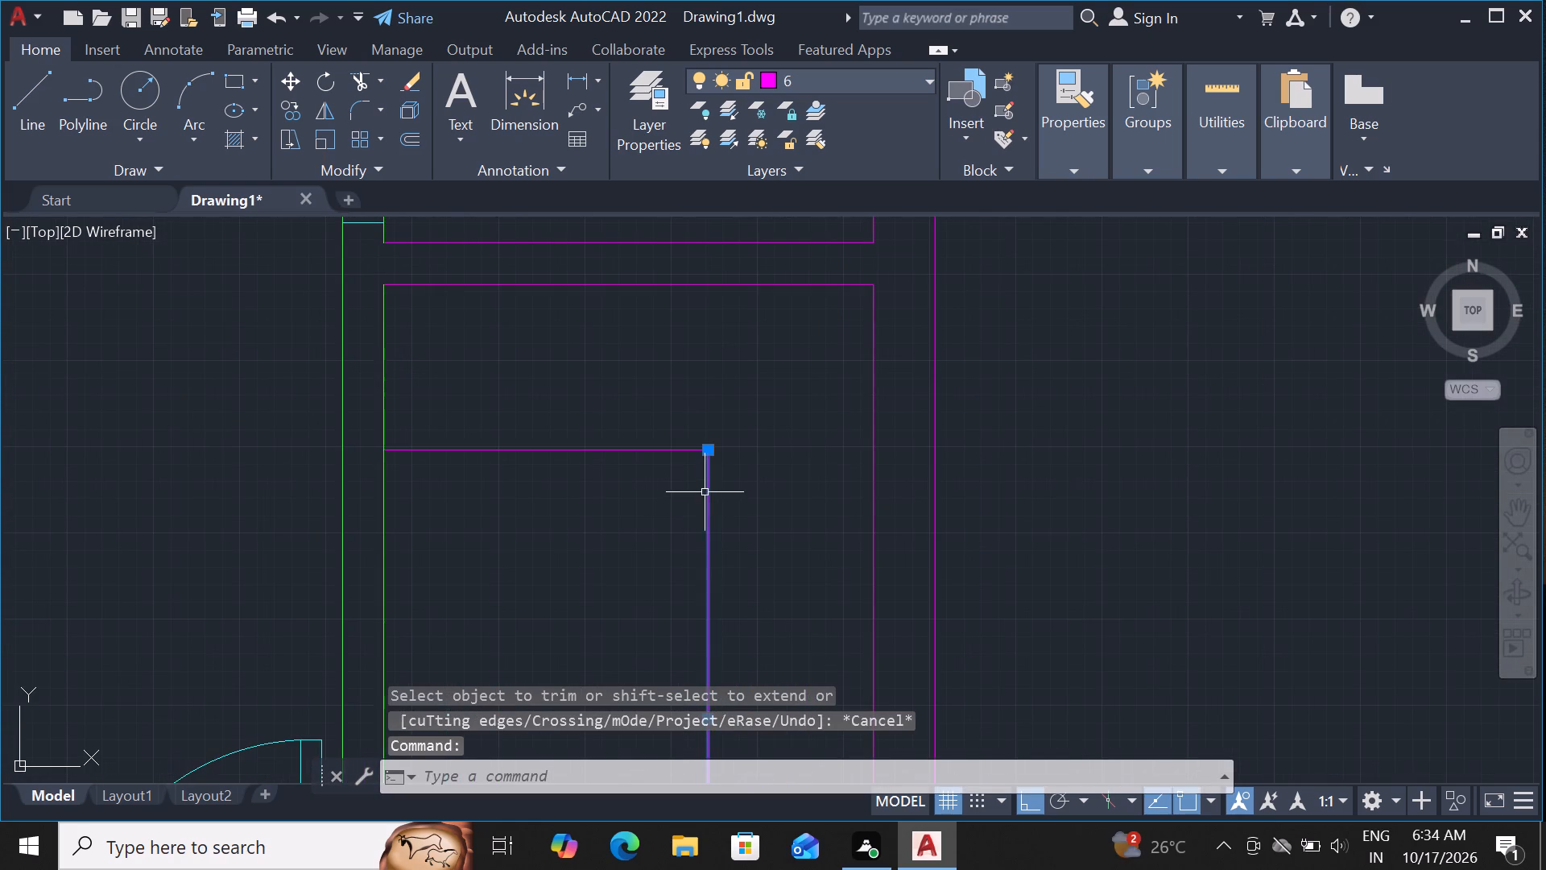
type("OF")
key("space")
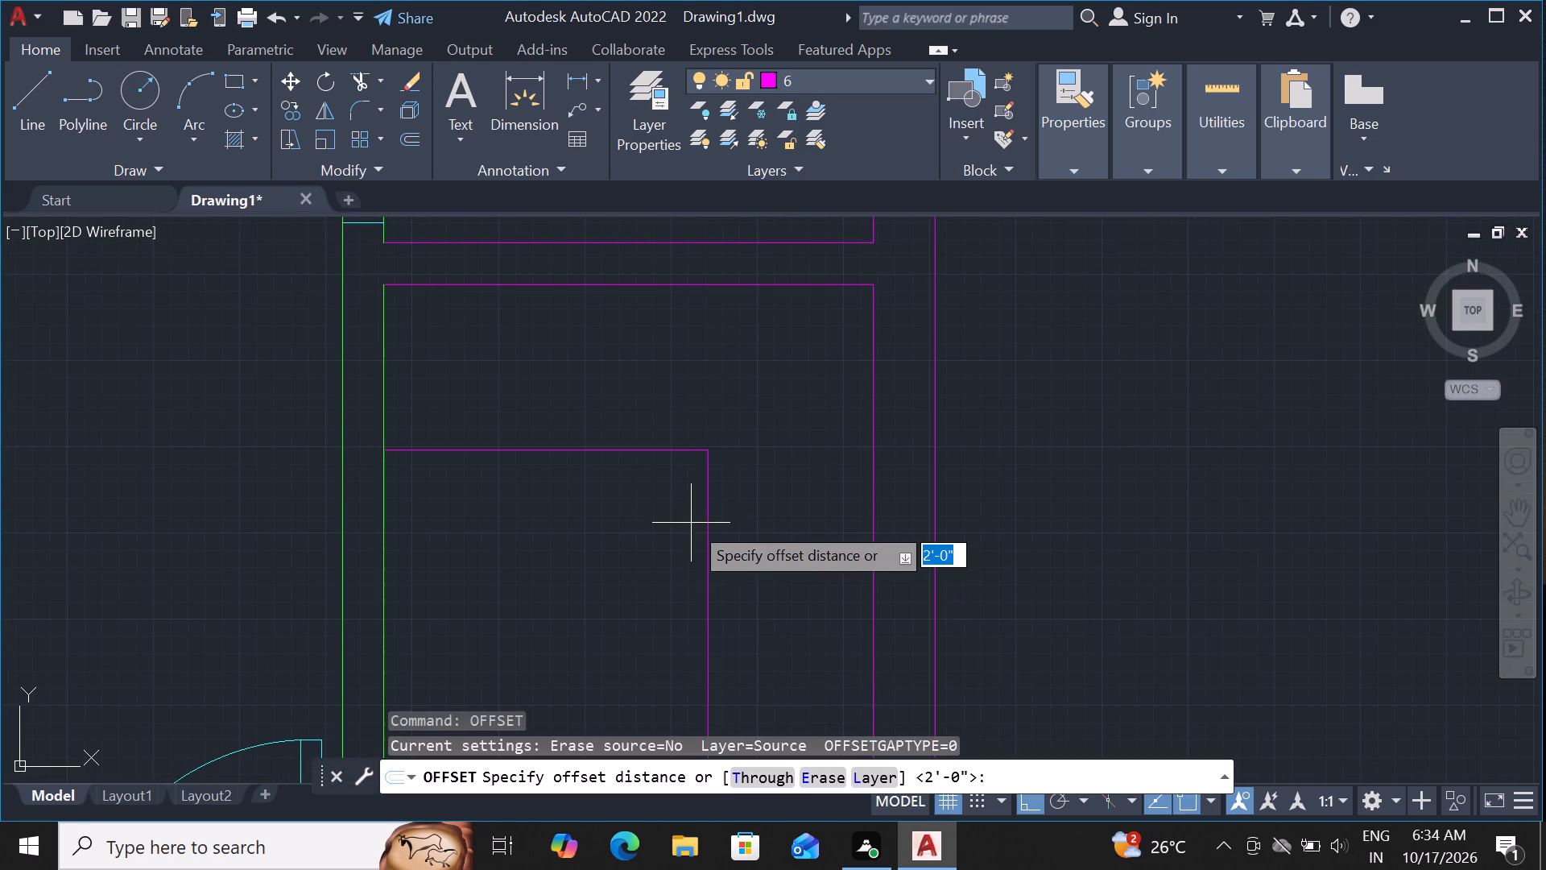
key("0")
key("period")
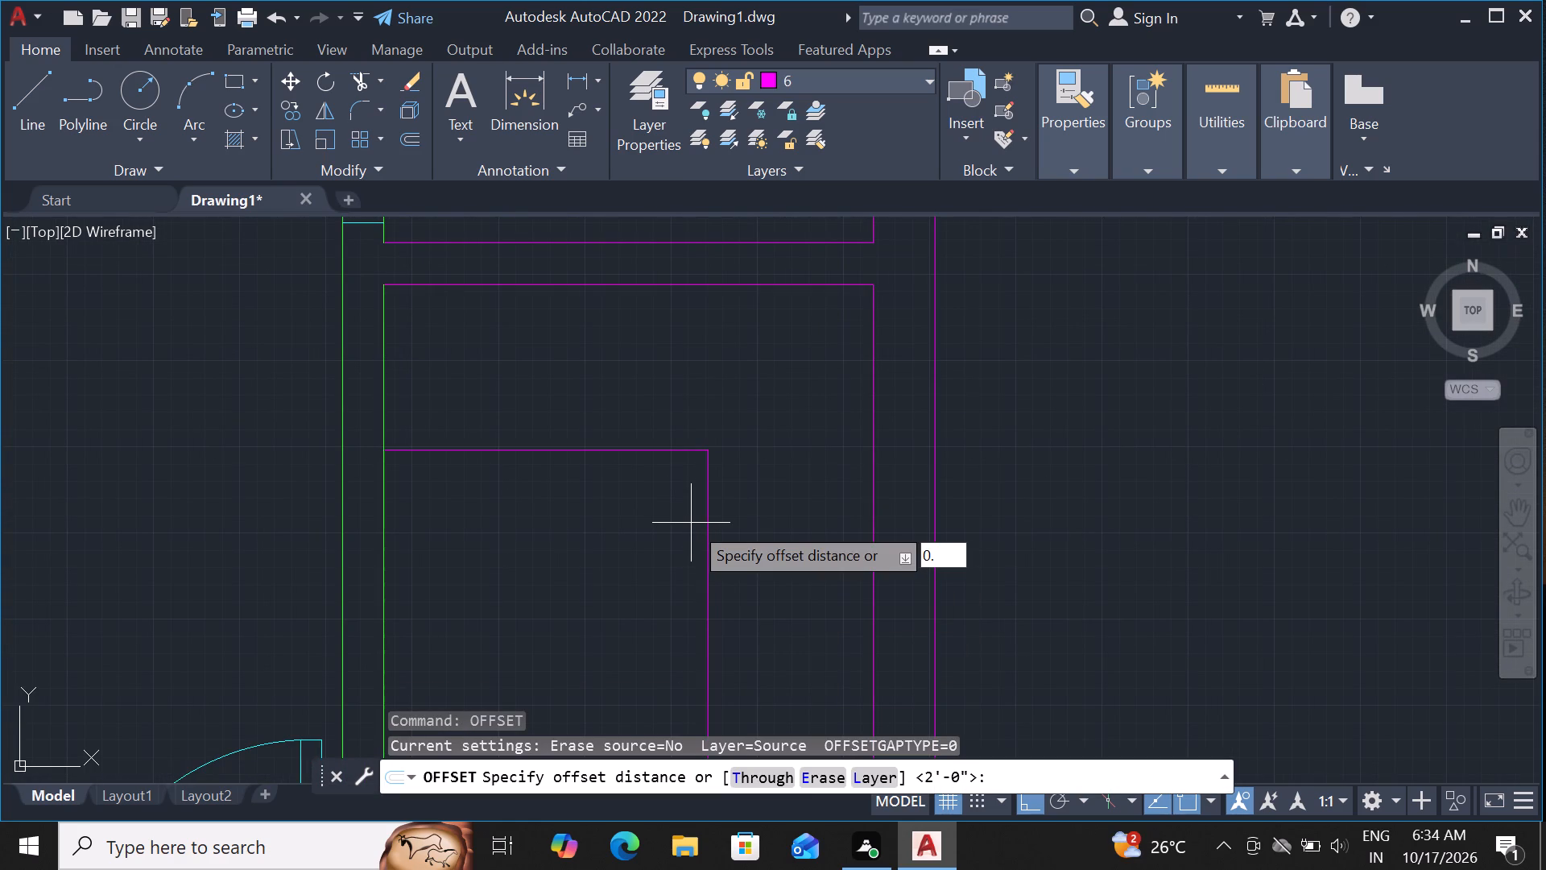
type("3\"")
key("Return")
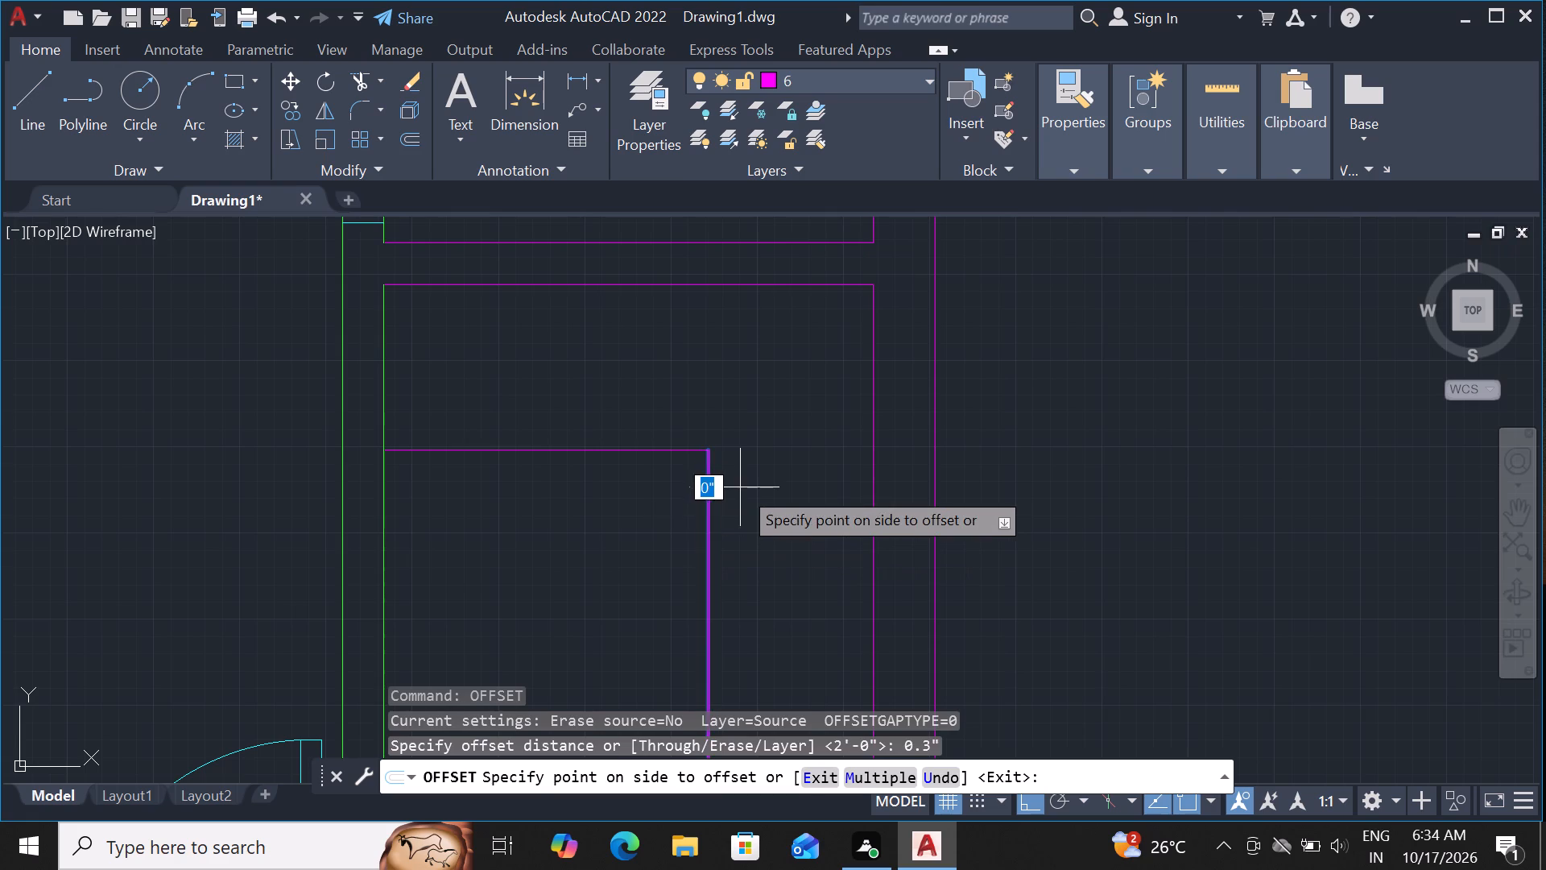
left_click(740, 487)
left_click(591, 445)
left_click(591, 449)
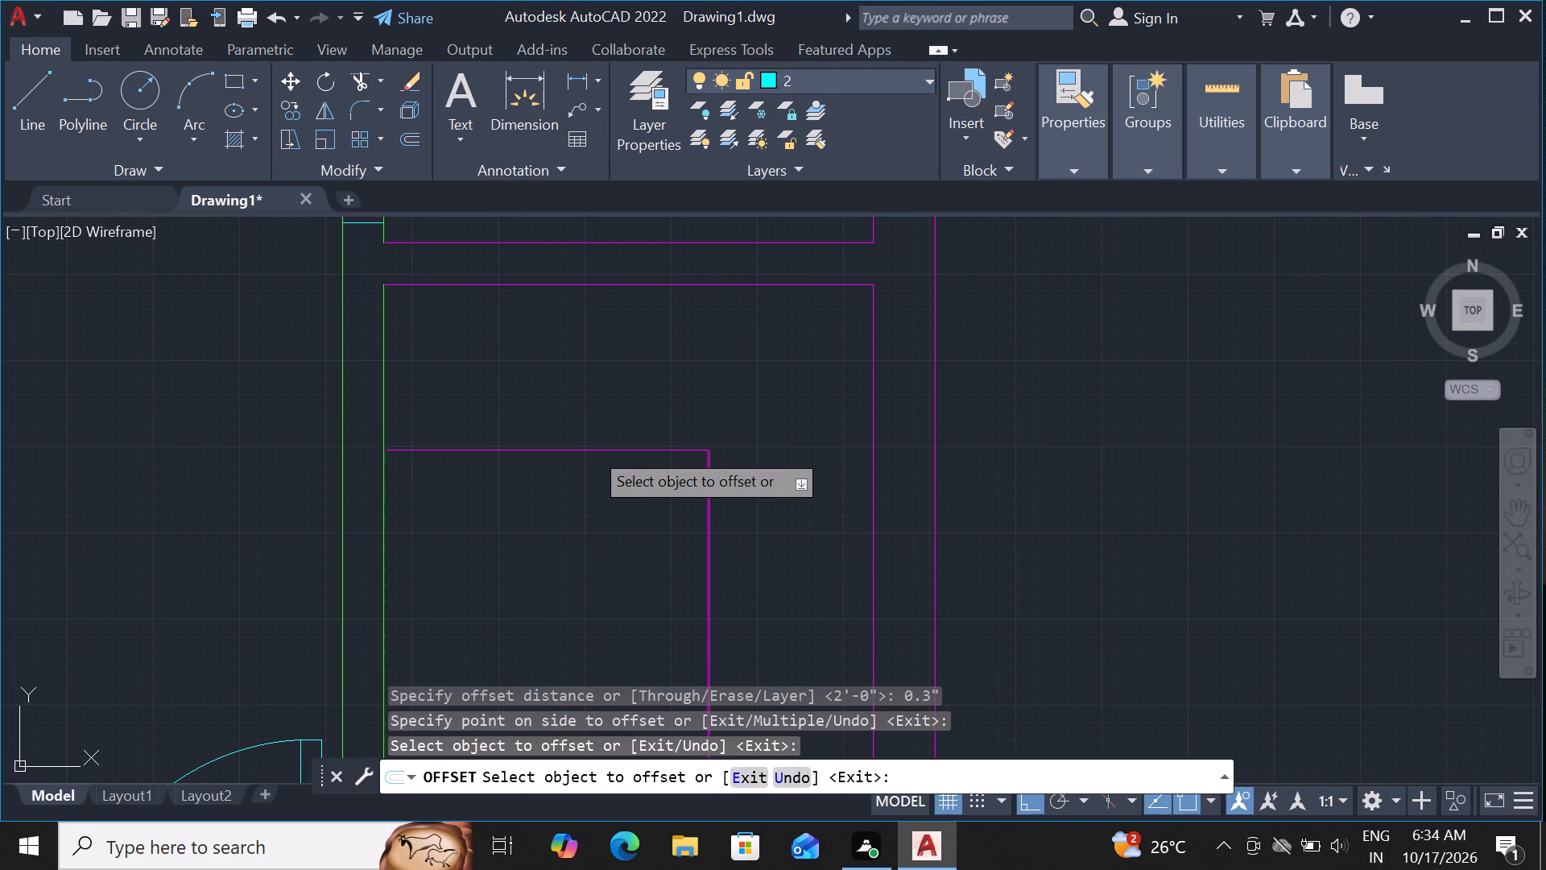
left_click(589, 428)
scroll(668, 462, "up", 2)
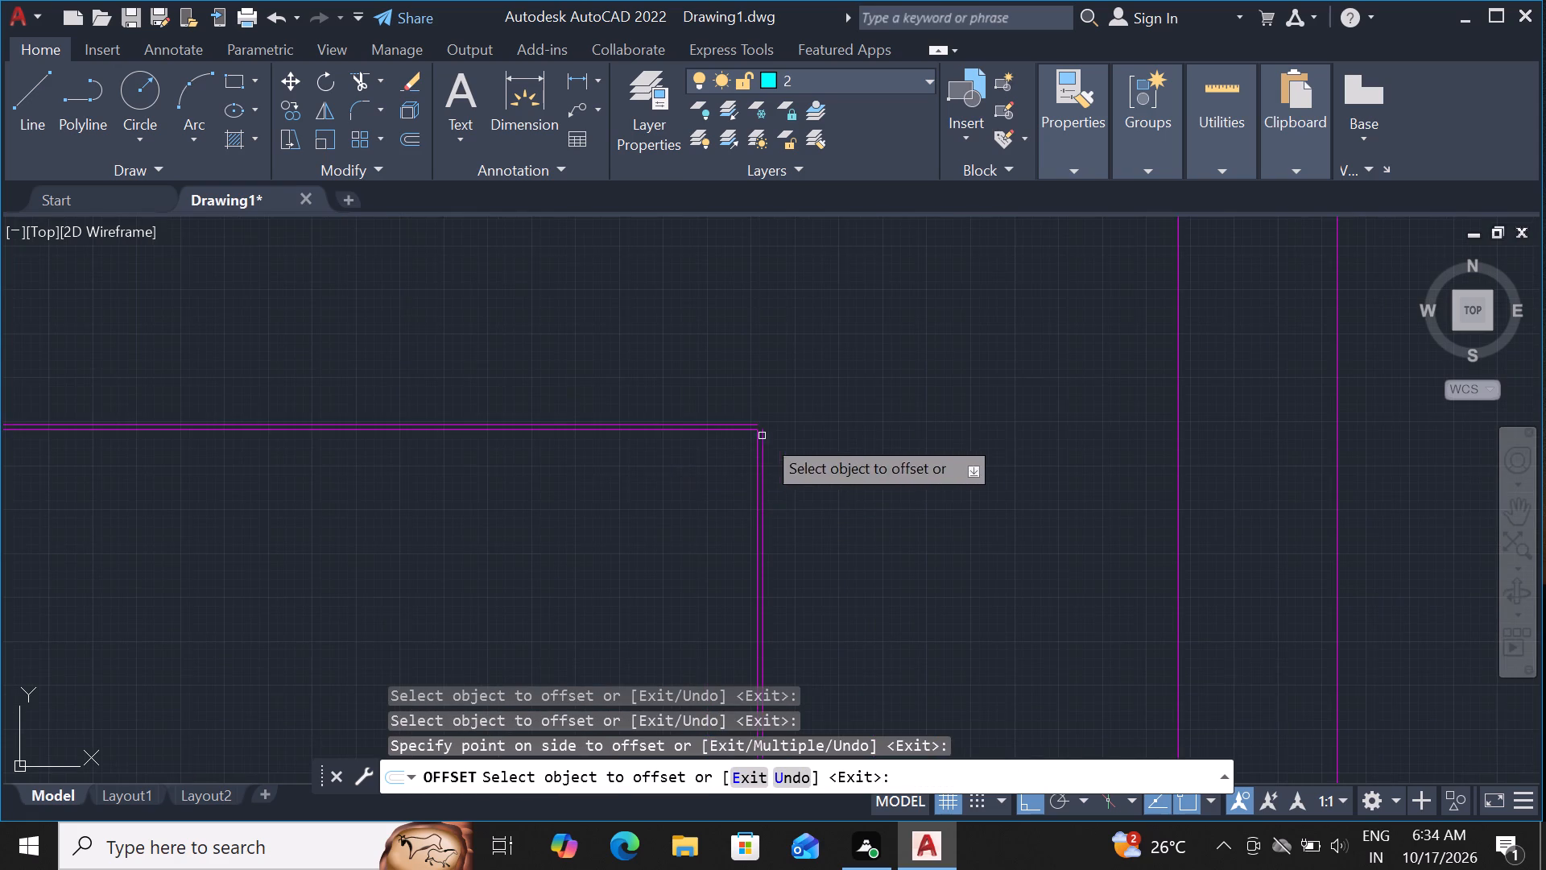
key("Escape")
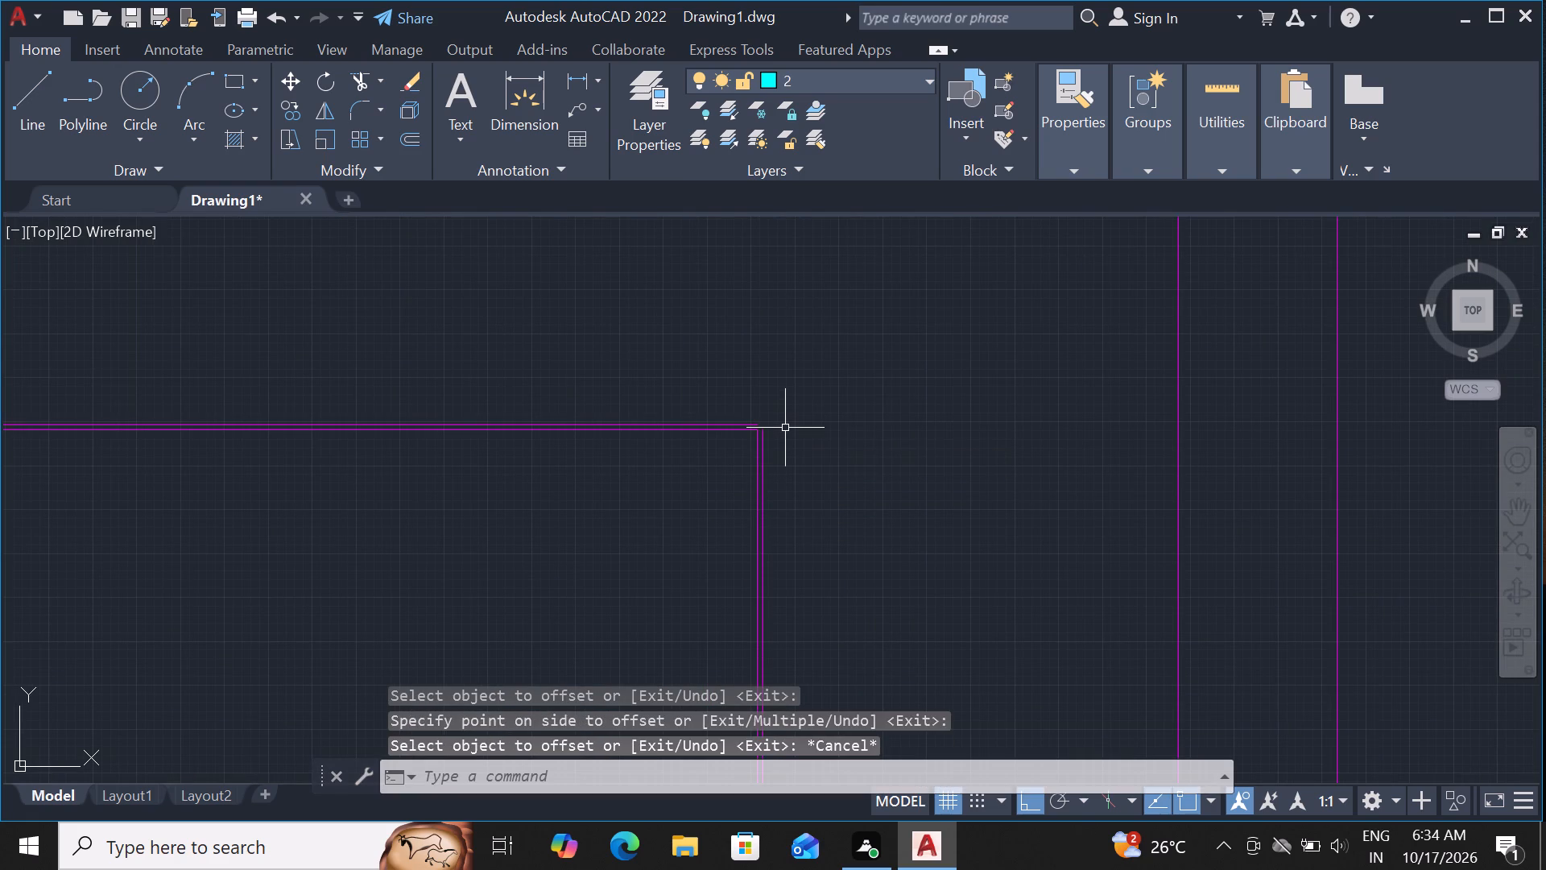
Extend the L's outer vertical line upward and its outer horizontal line across to meet it.
type("EX")
key("space")
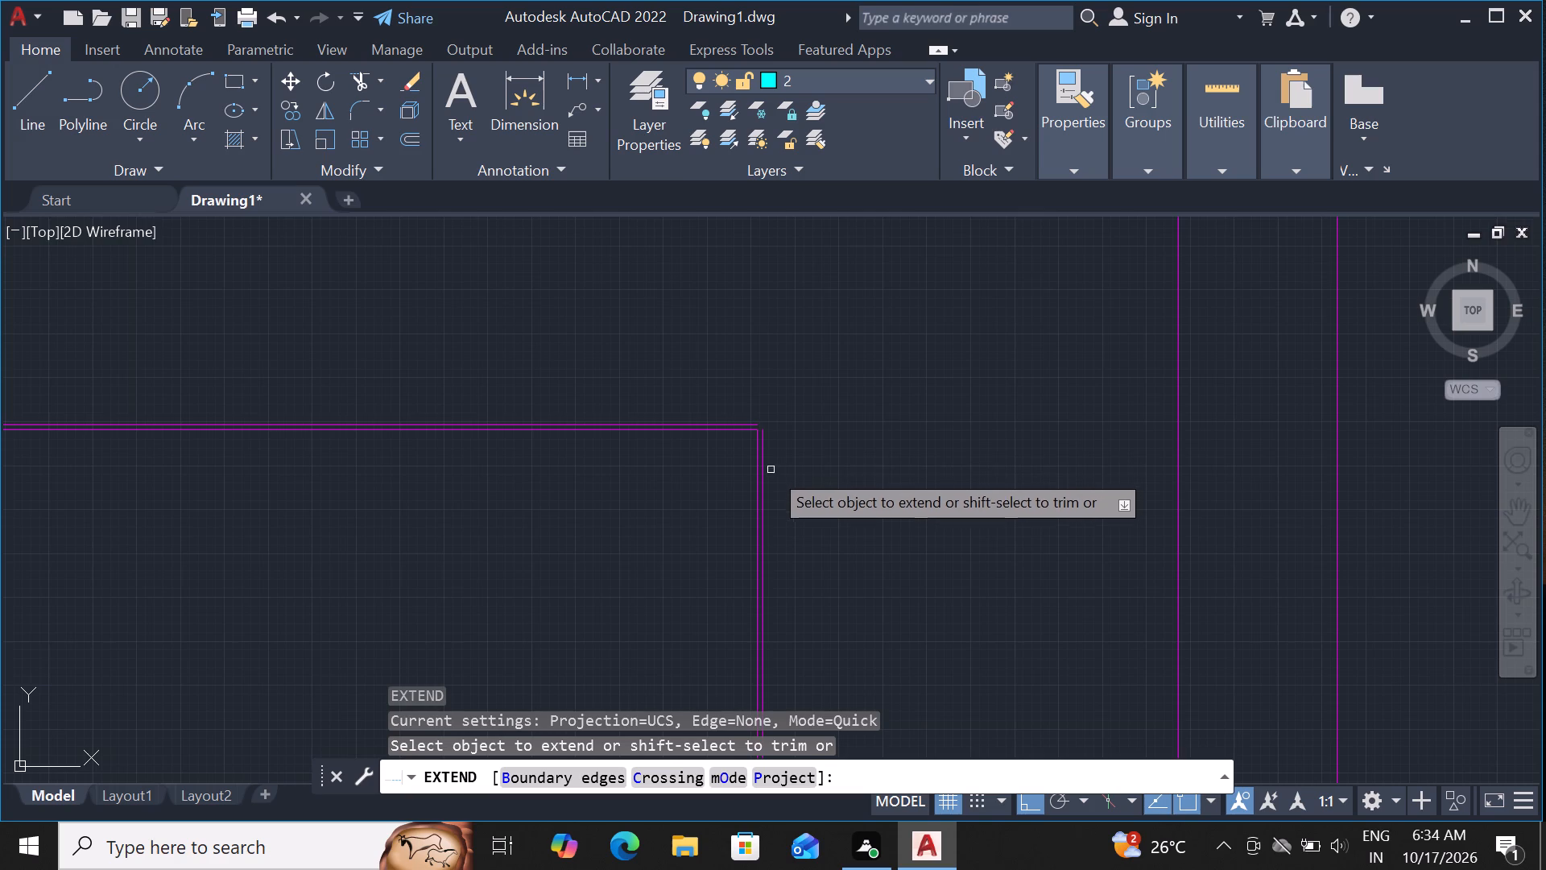
left_click(761, 480)
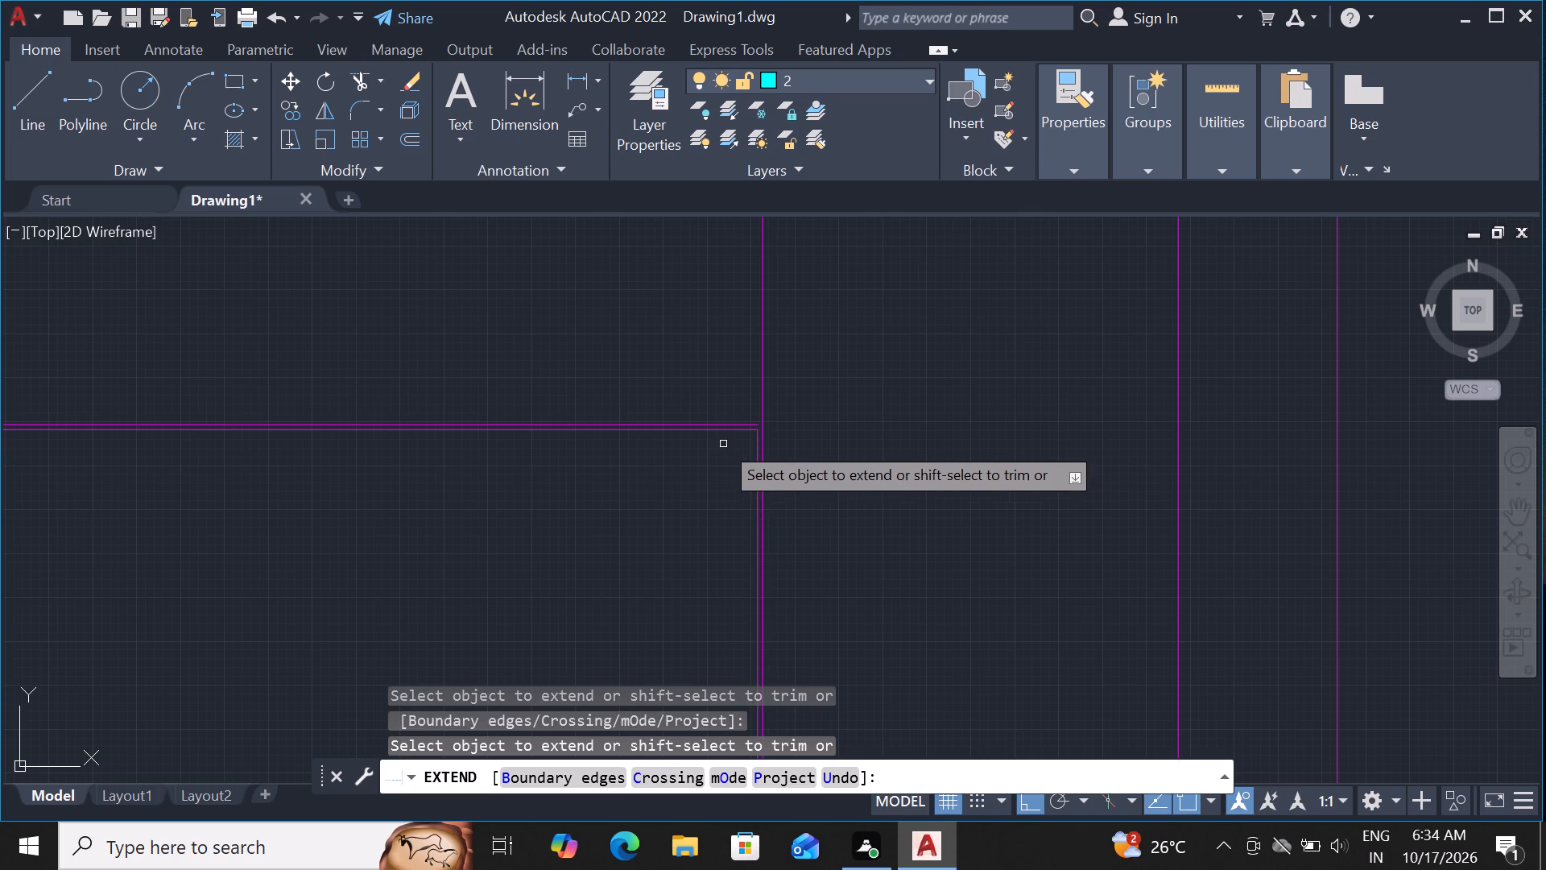
left_click(719, 425)
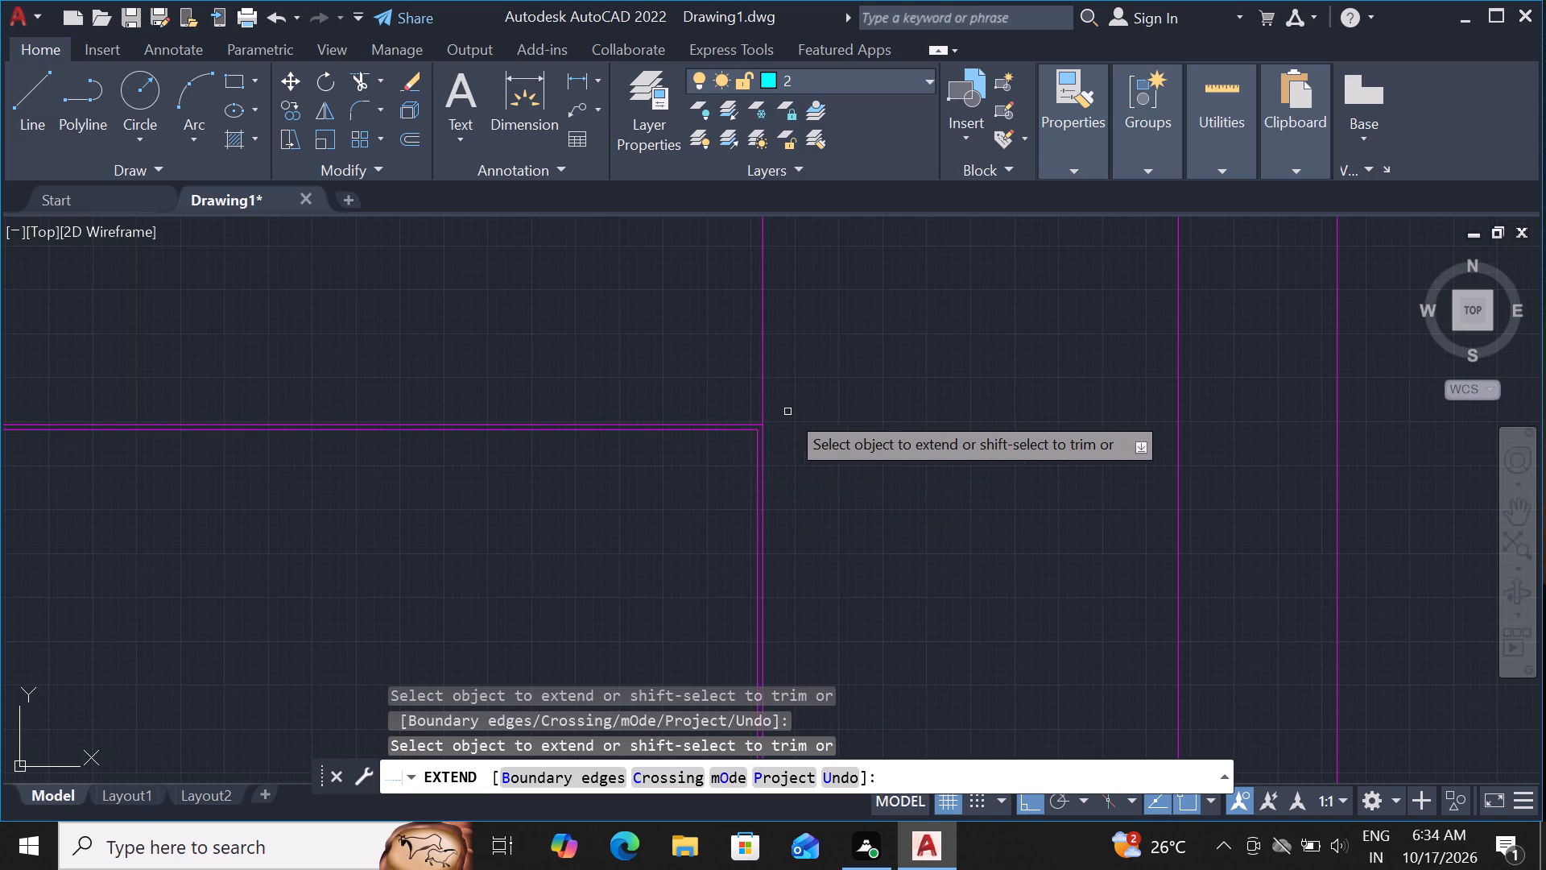
key("Escape")
Trim the part of the outer vertical line that runs past the L's outer corner.
type("TR")
key("space")
key("space")
left_click(787, 412)
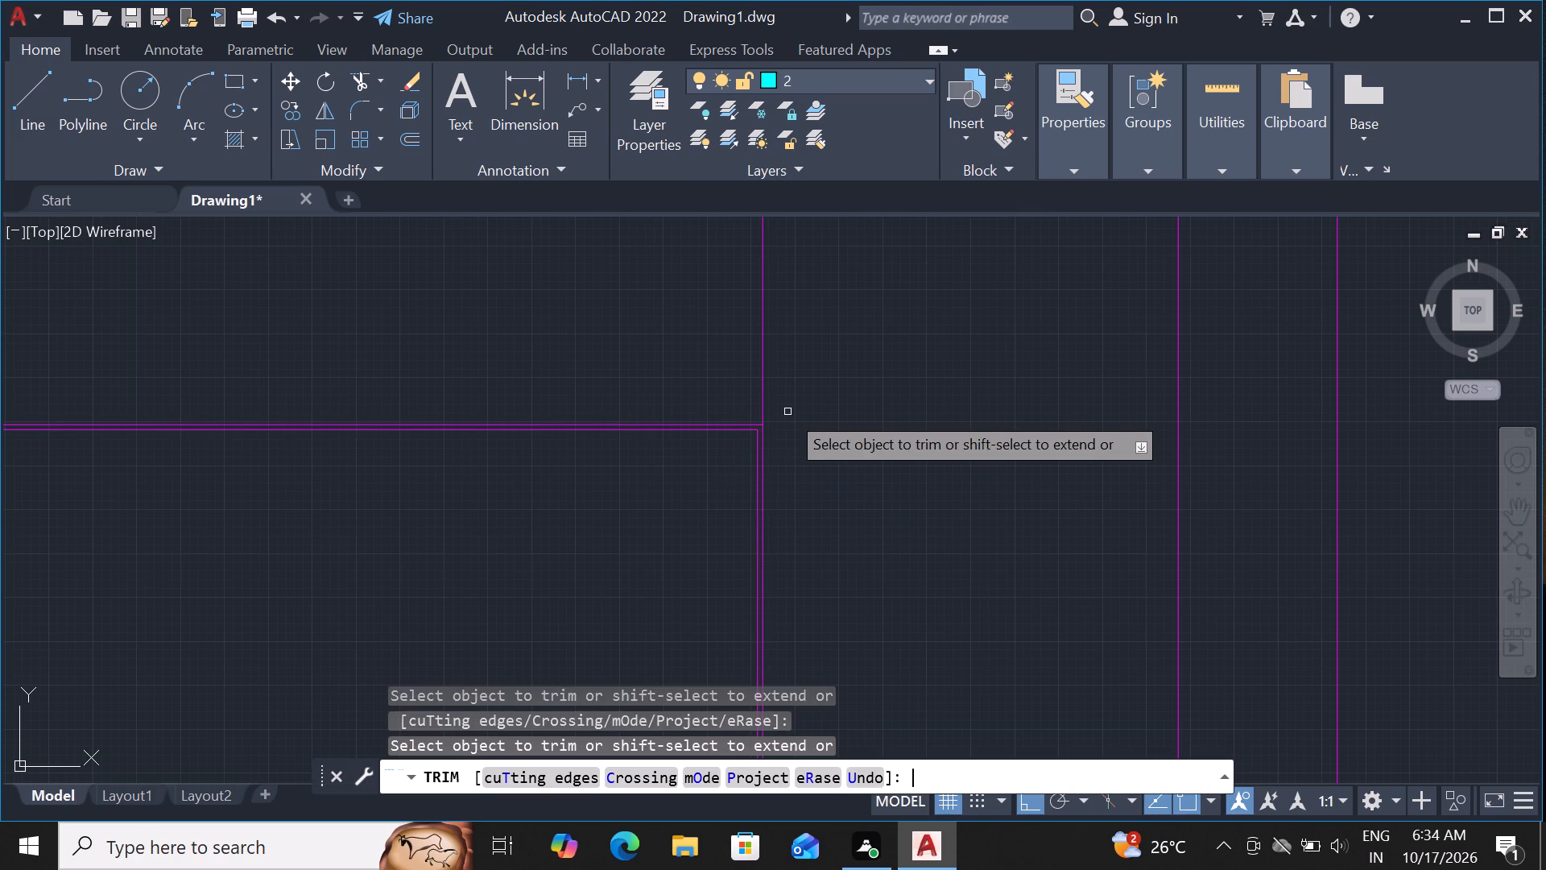
left_click(750, 400)
left_click(798, 395)
scroll(798, 395, "down", 2)
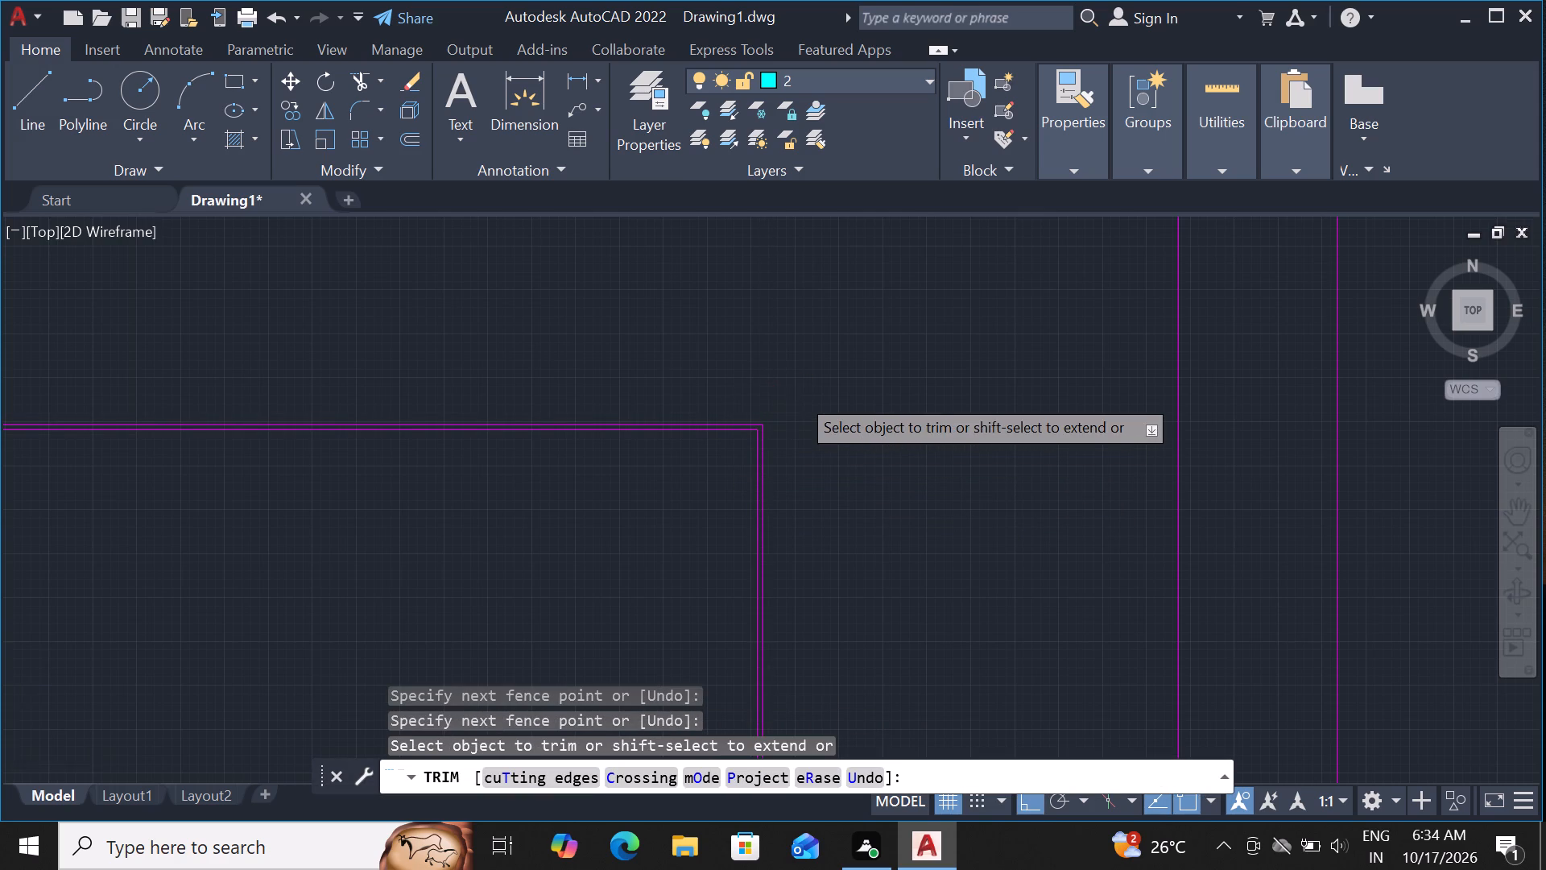
scroll(798, 395, "down", 2)
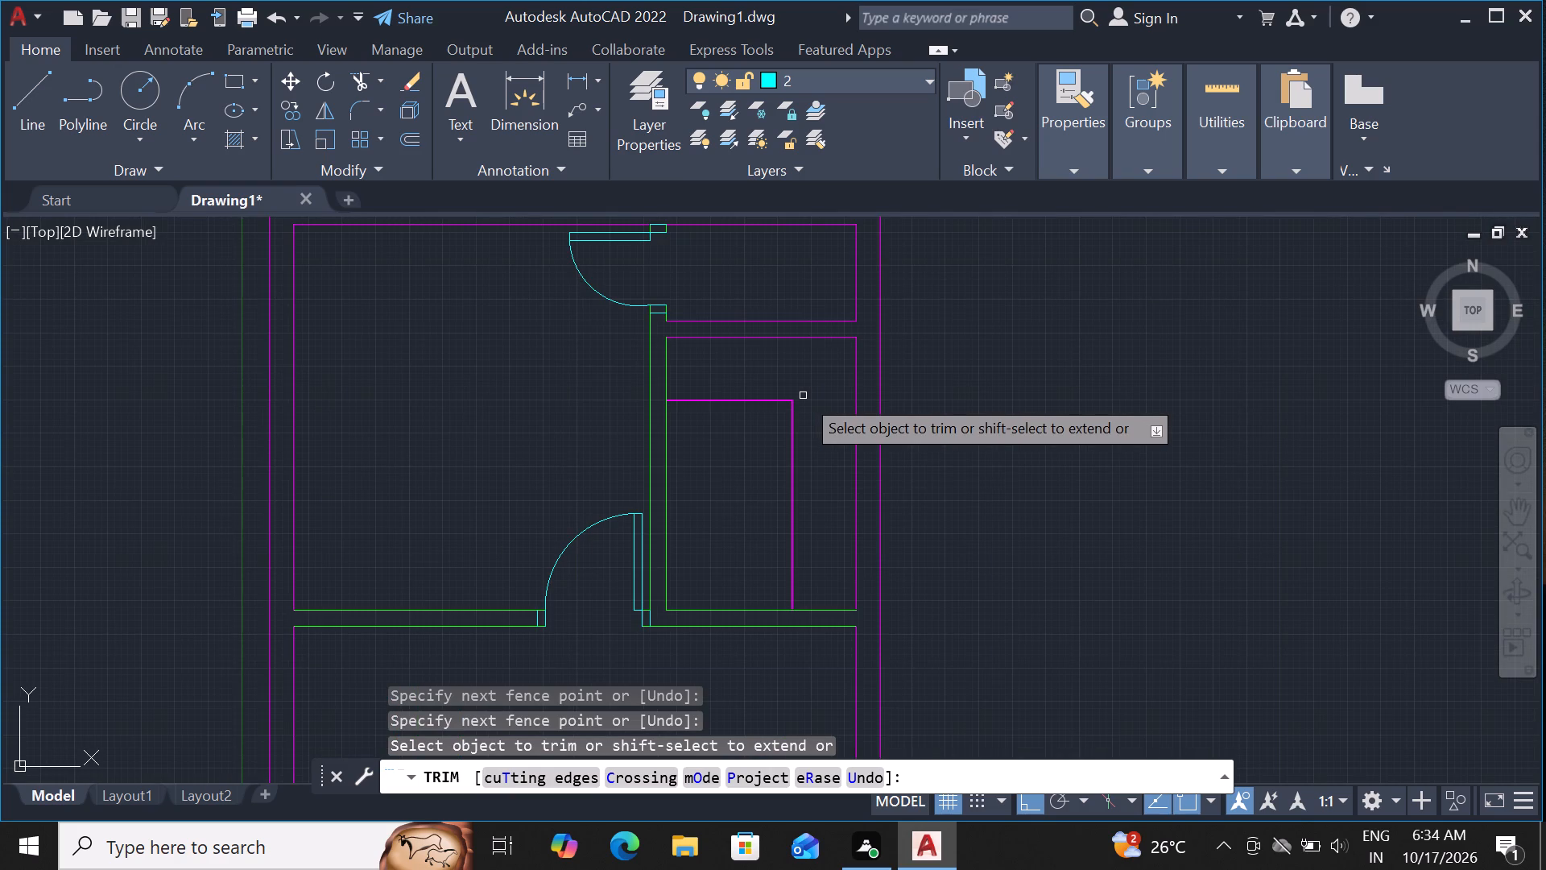
scroll(804, 434, "down", 3)
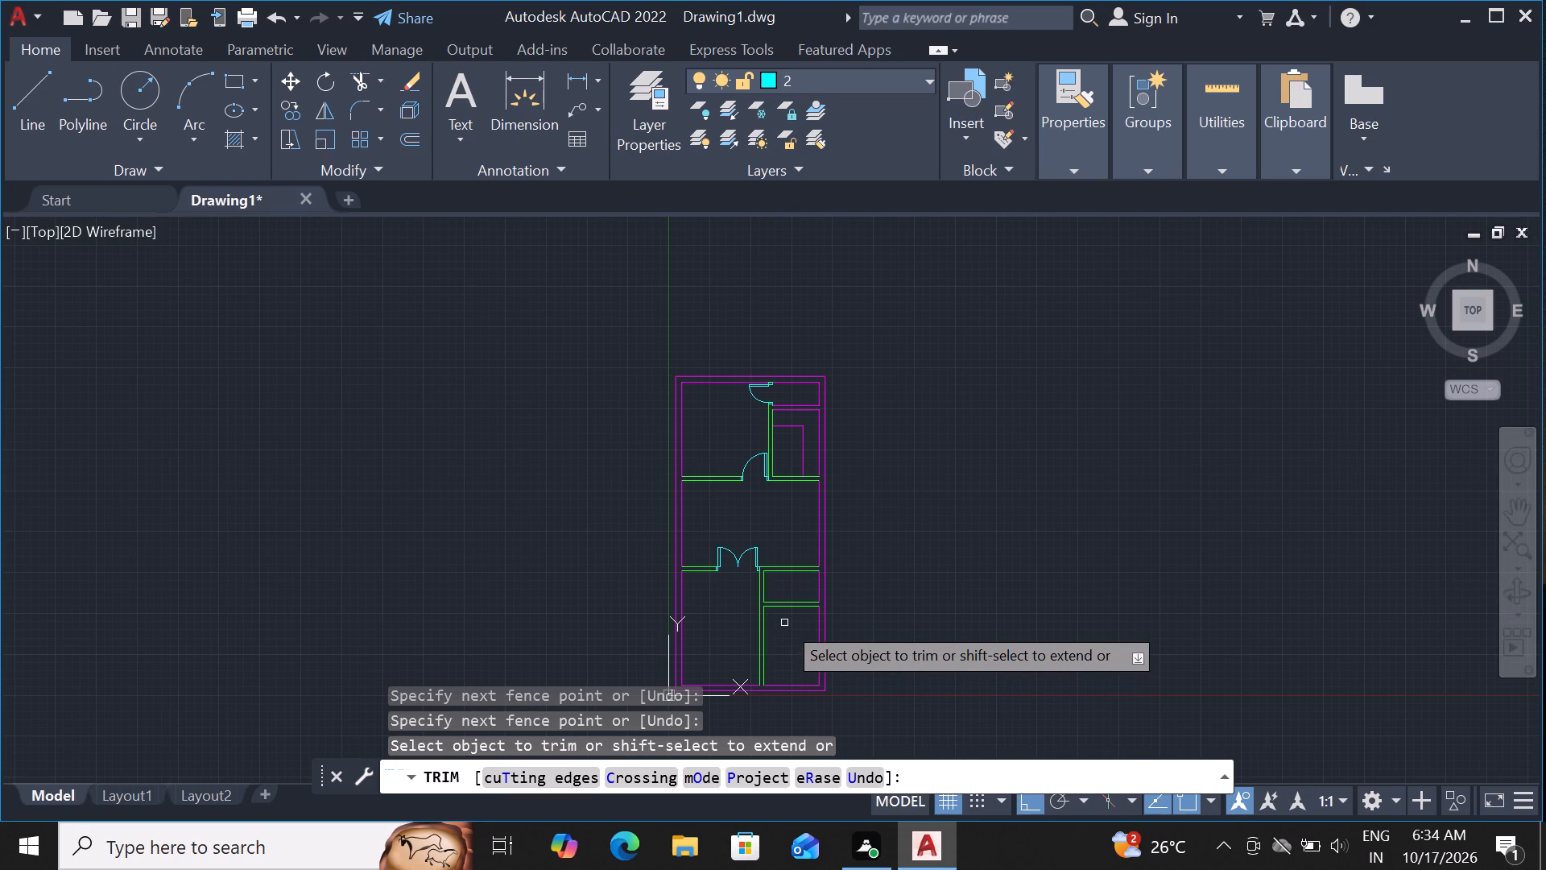
key("Escape")
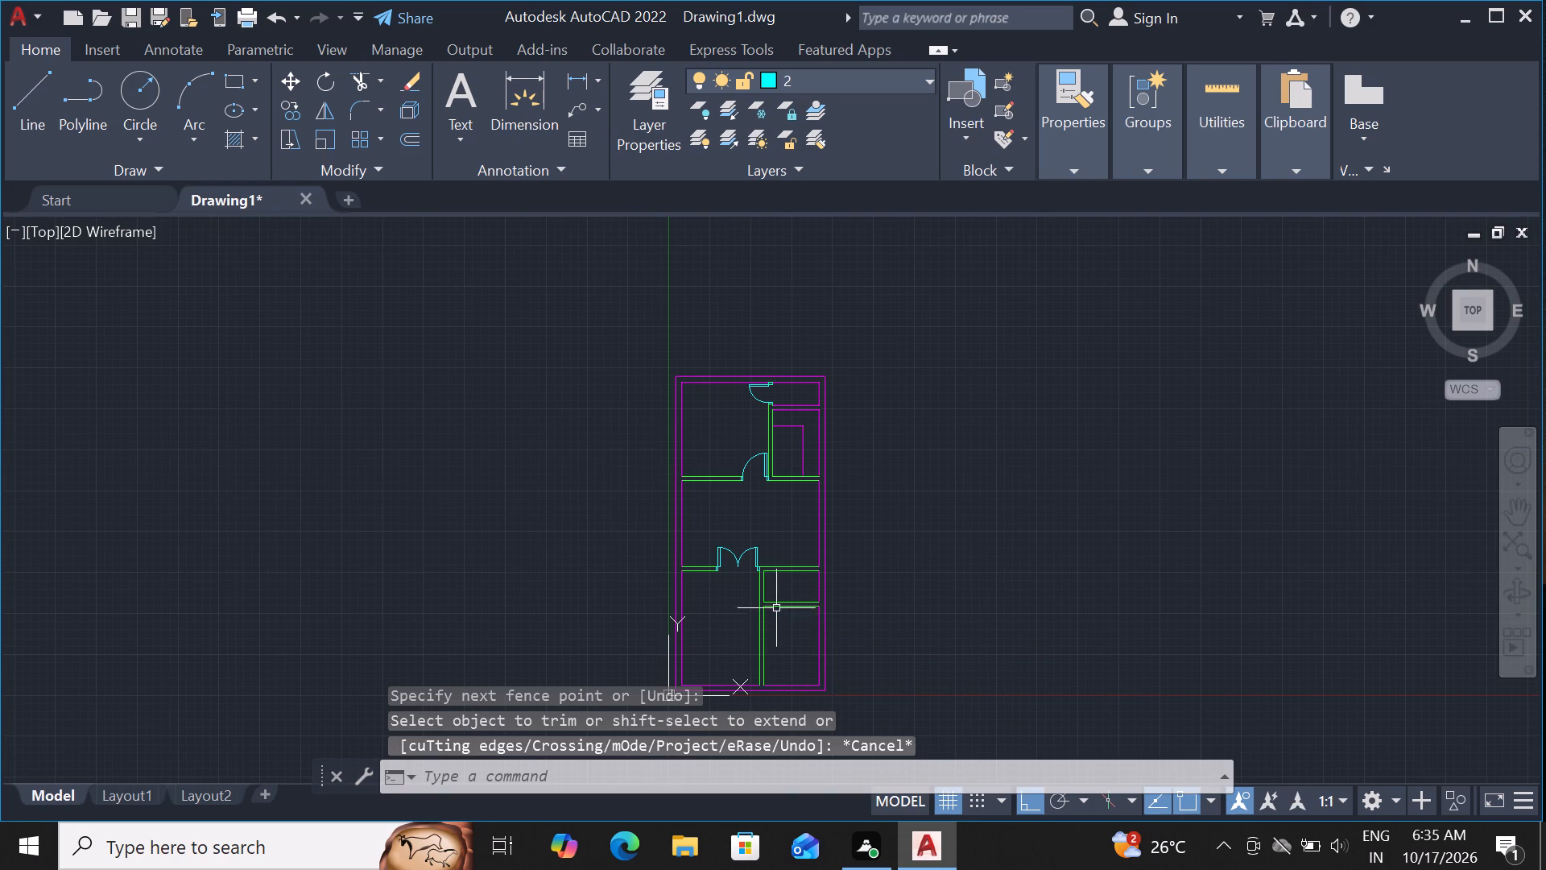
Extend the lower line of the bottom section's cross partition to the far line of the vertical partition.
scroll(748, 609, "up", 2)
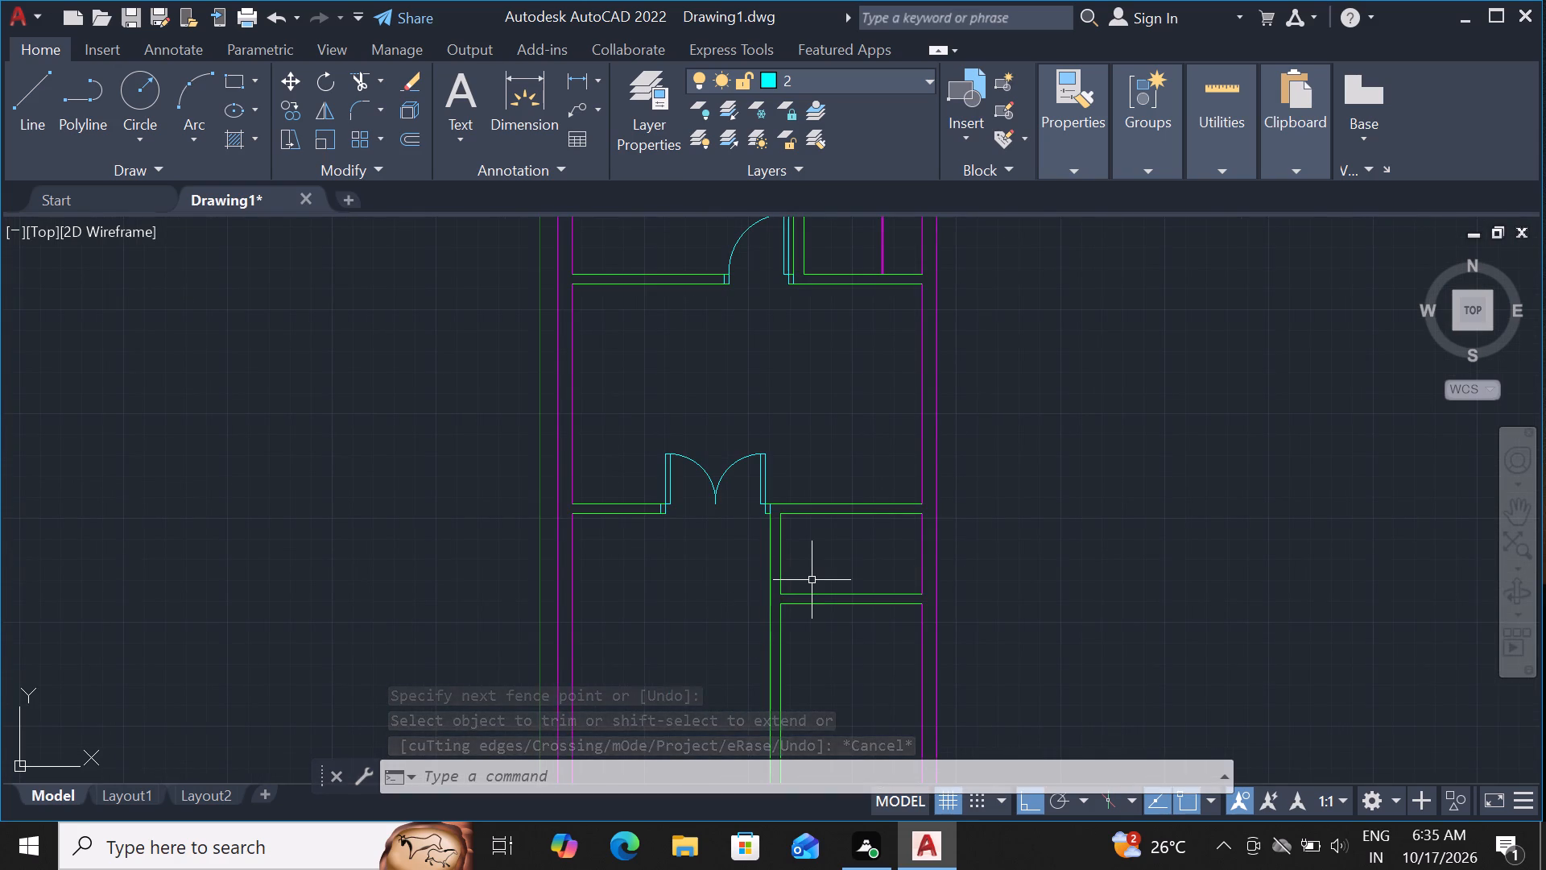
type("EX")
key("space")
key("space")
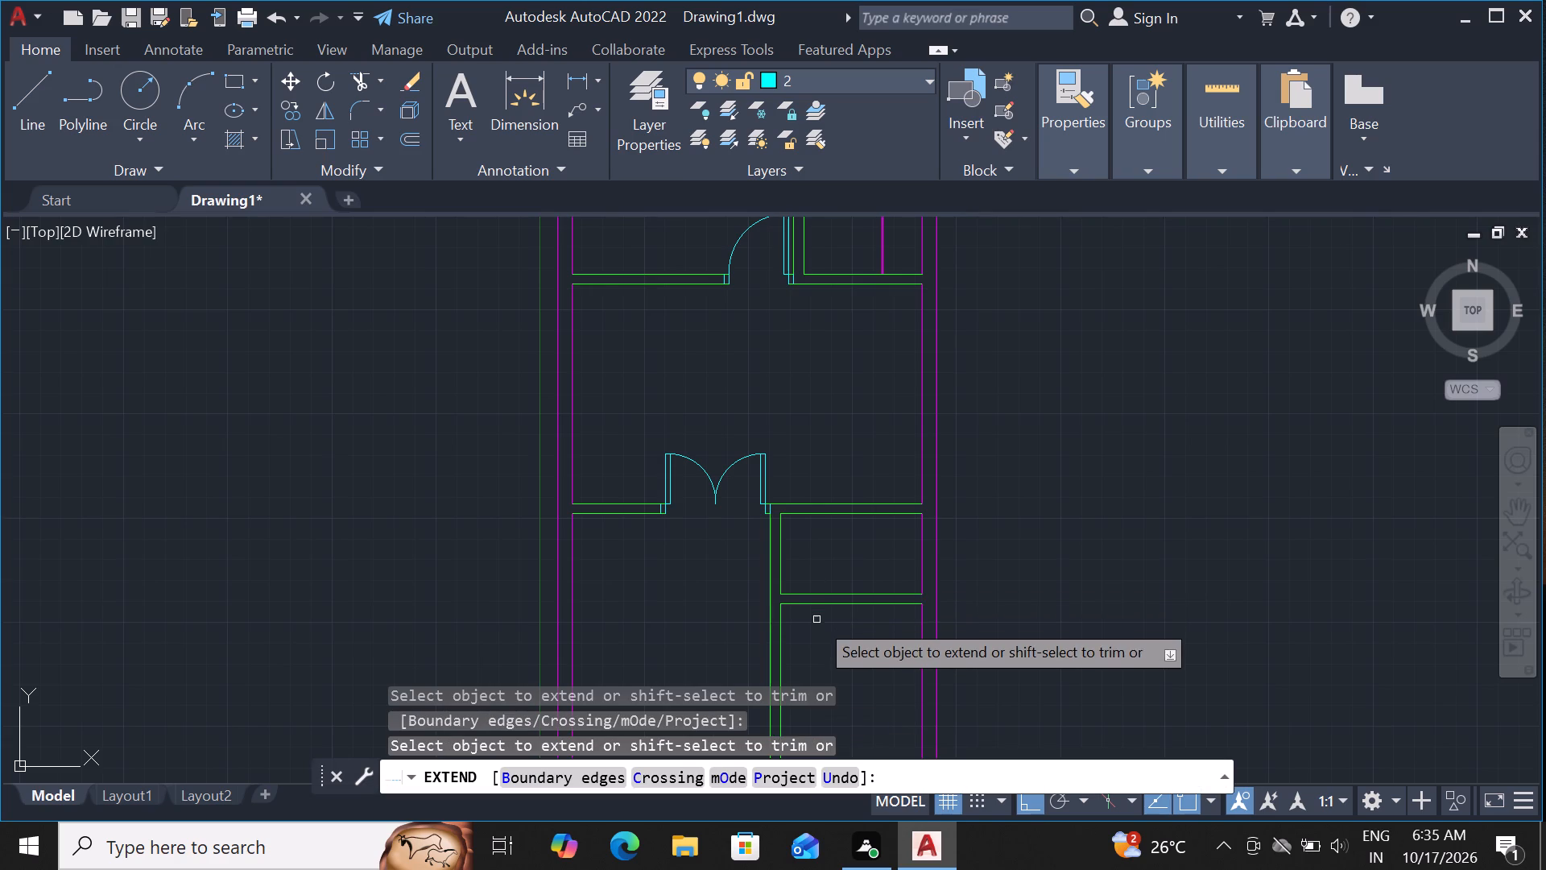
left_click(799, 602)
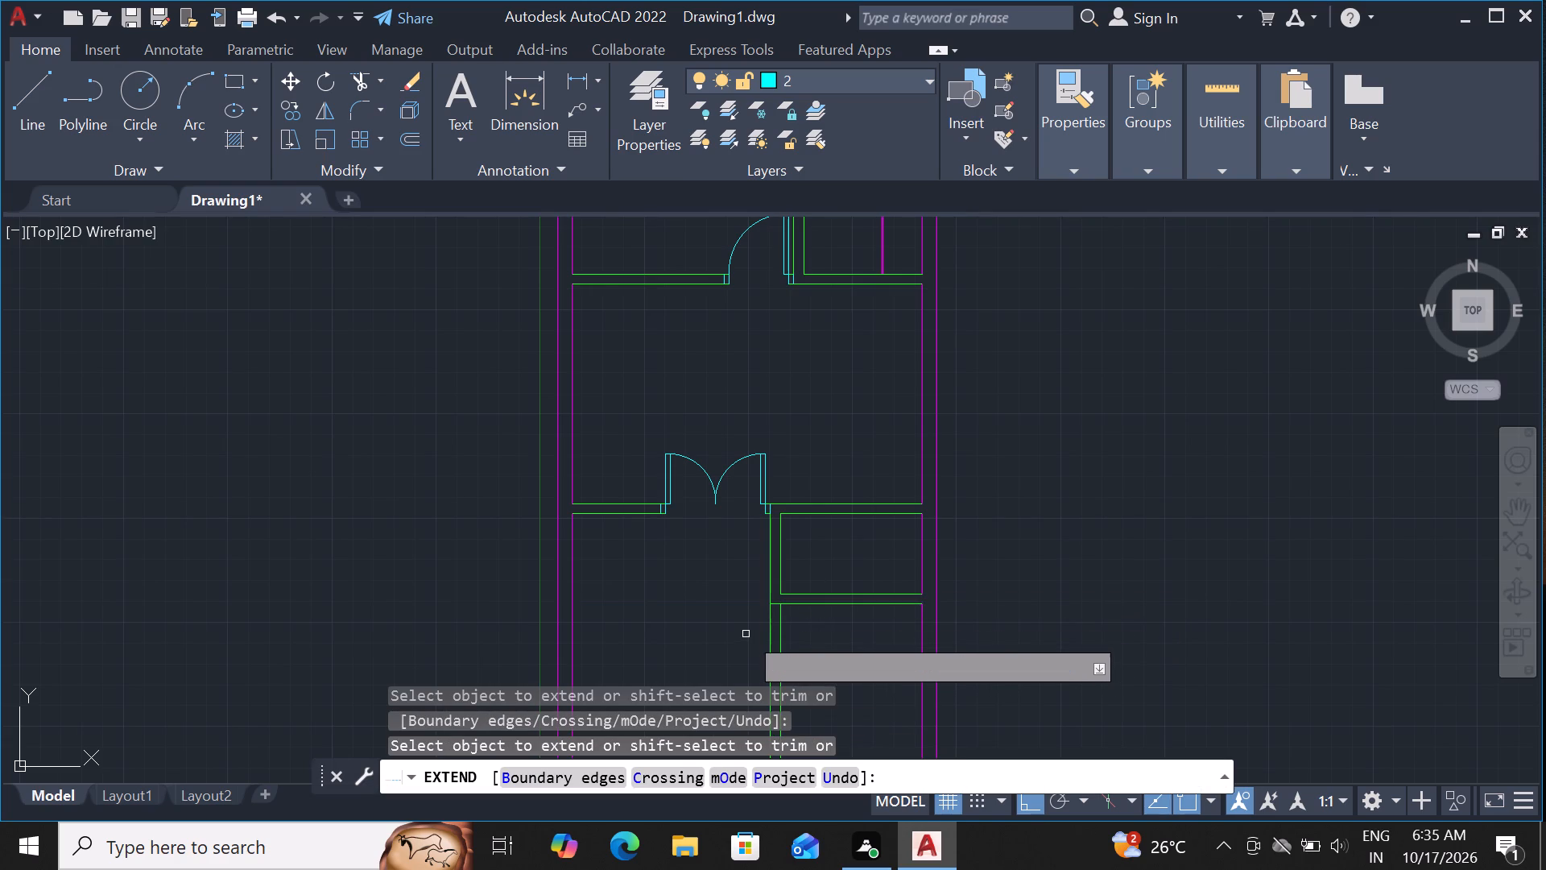
key("Escape")
Draw a 6" vertical line across the horizontal partition beside the double door, up from the small room's inner corner.
scroll(754, 611, "down", 2)
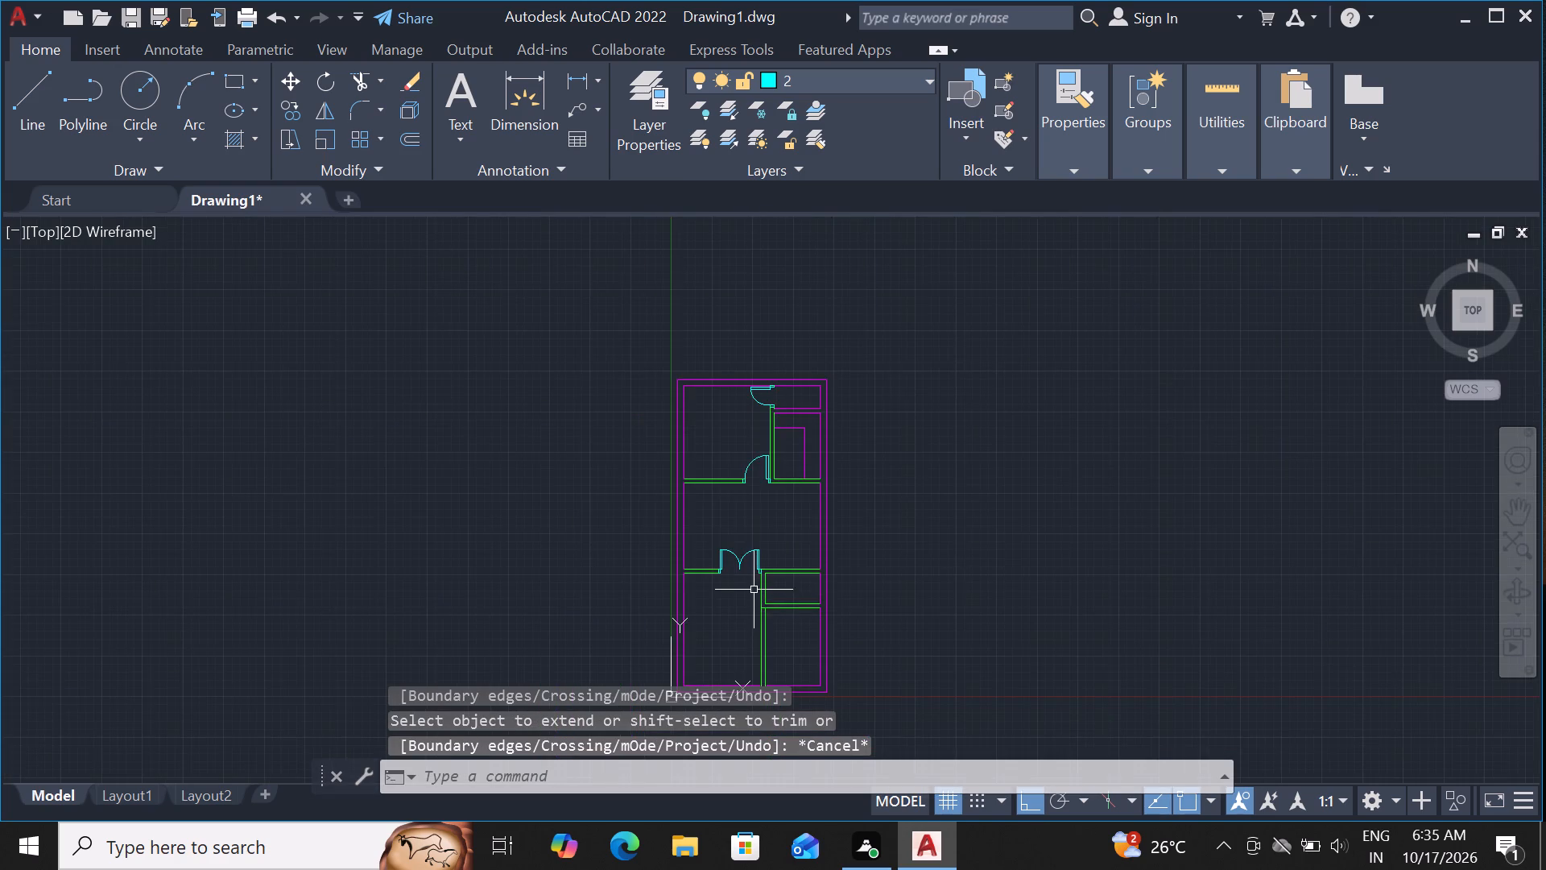
scroll(755, 586, "up", 2)
scroll(865, 532, "up", 2)
key("l")
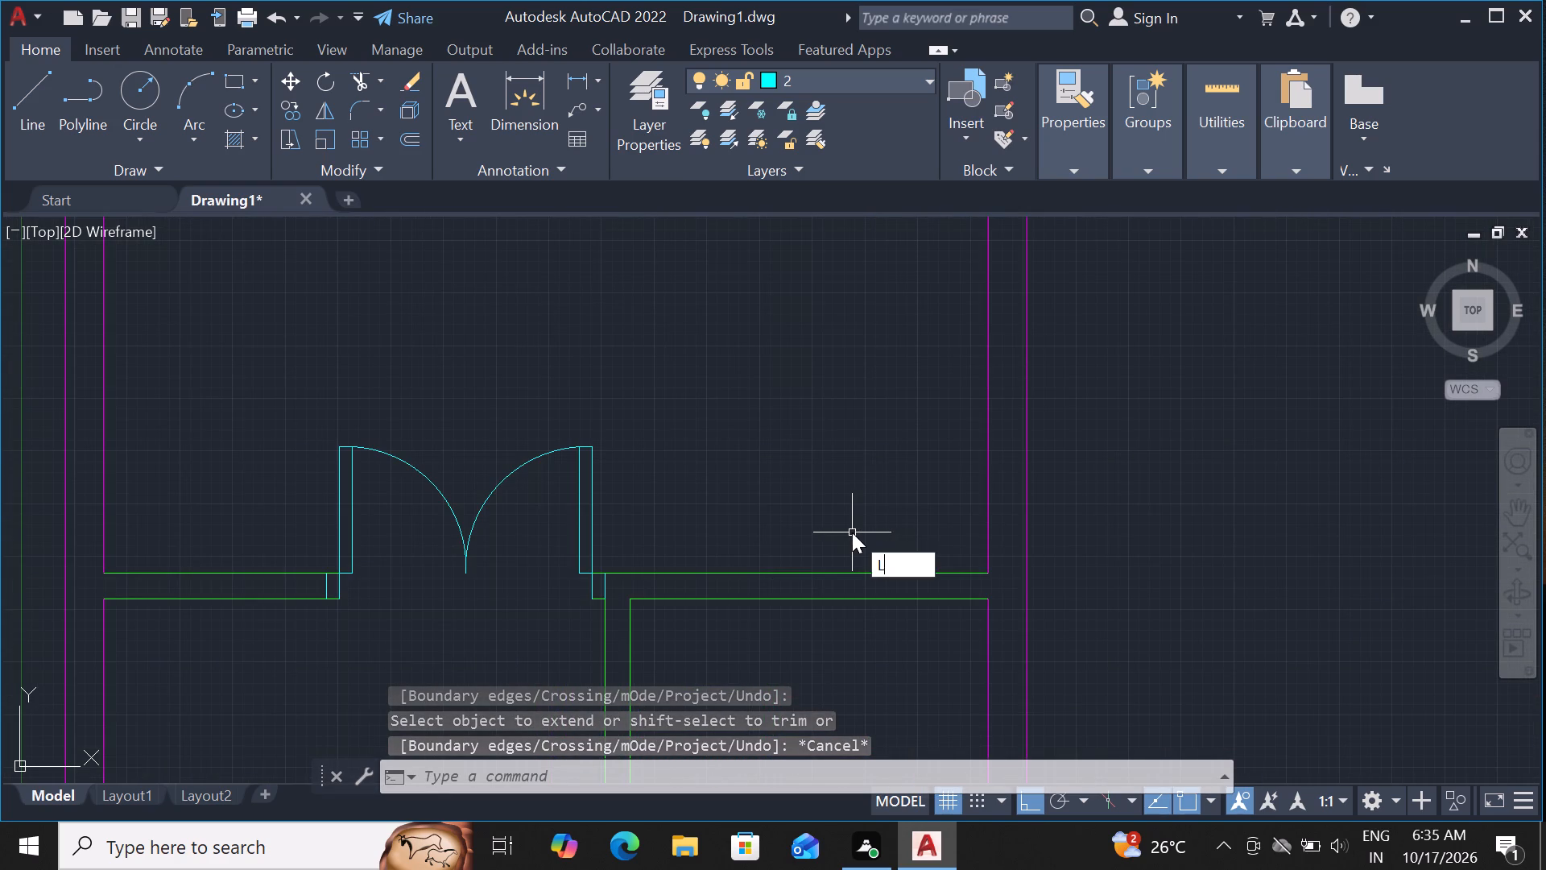
key("space")
scroll(759, 684, "up", 1)
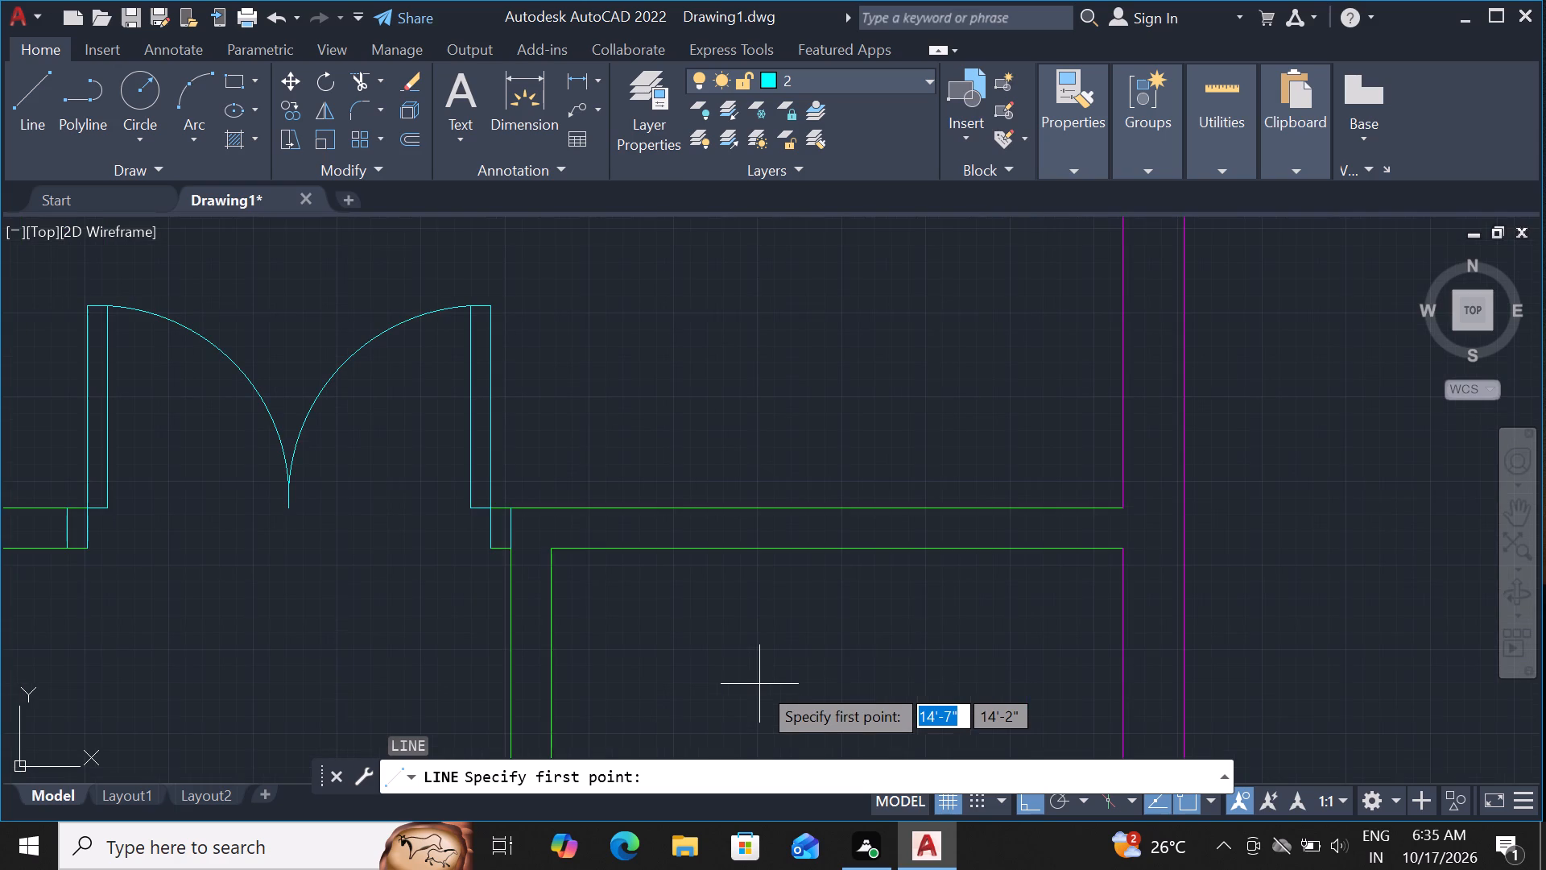
left_click(548, 545)
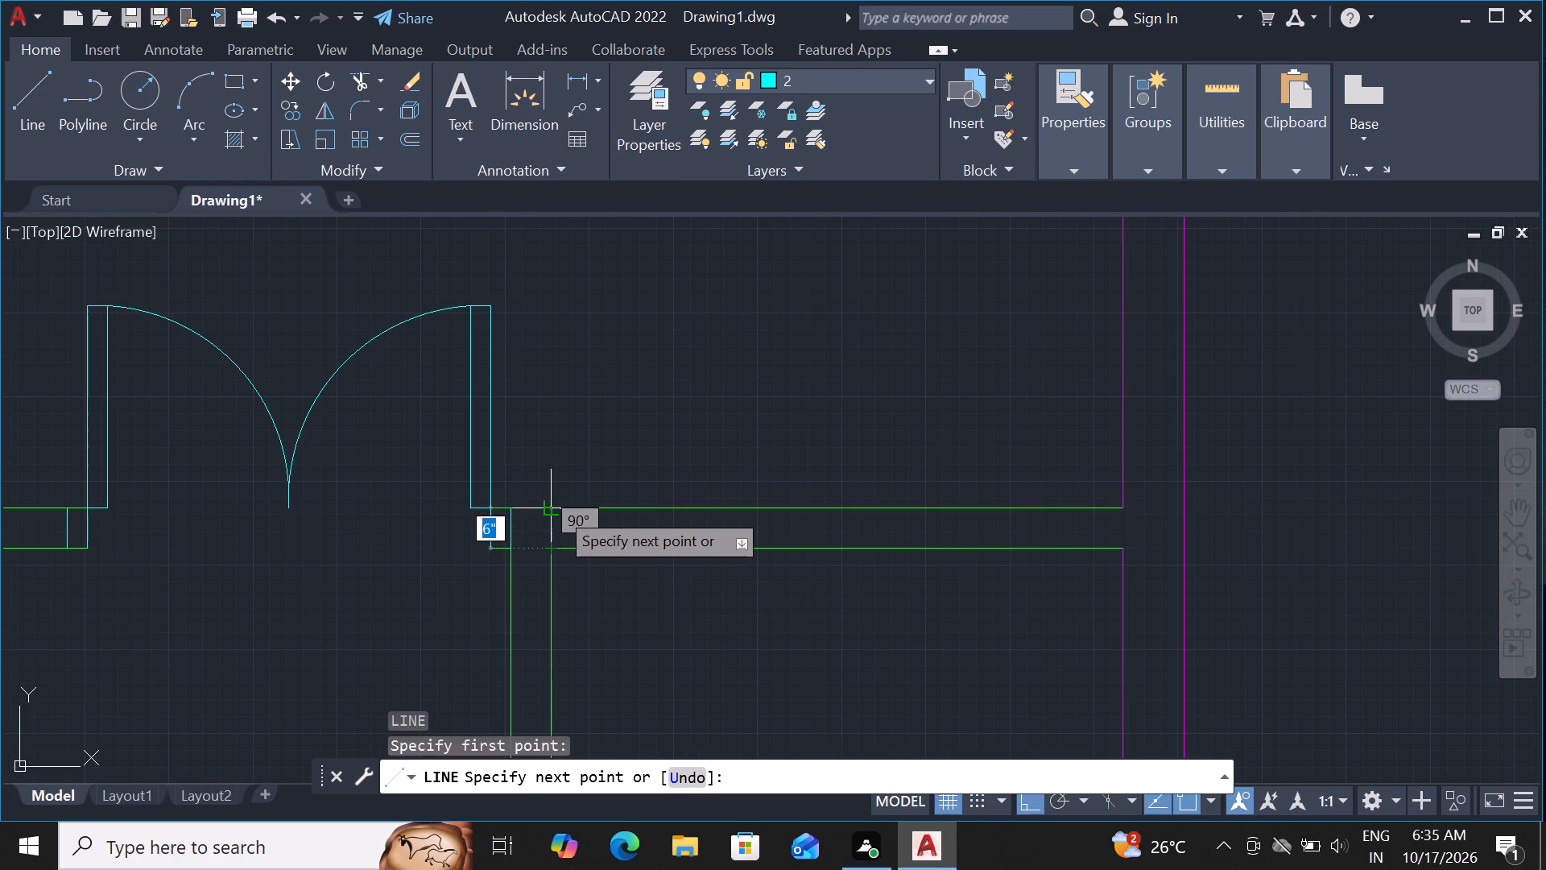
left_click(556, 508)
key("Escape")
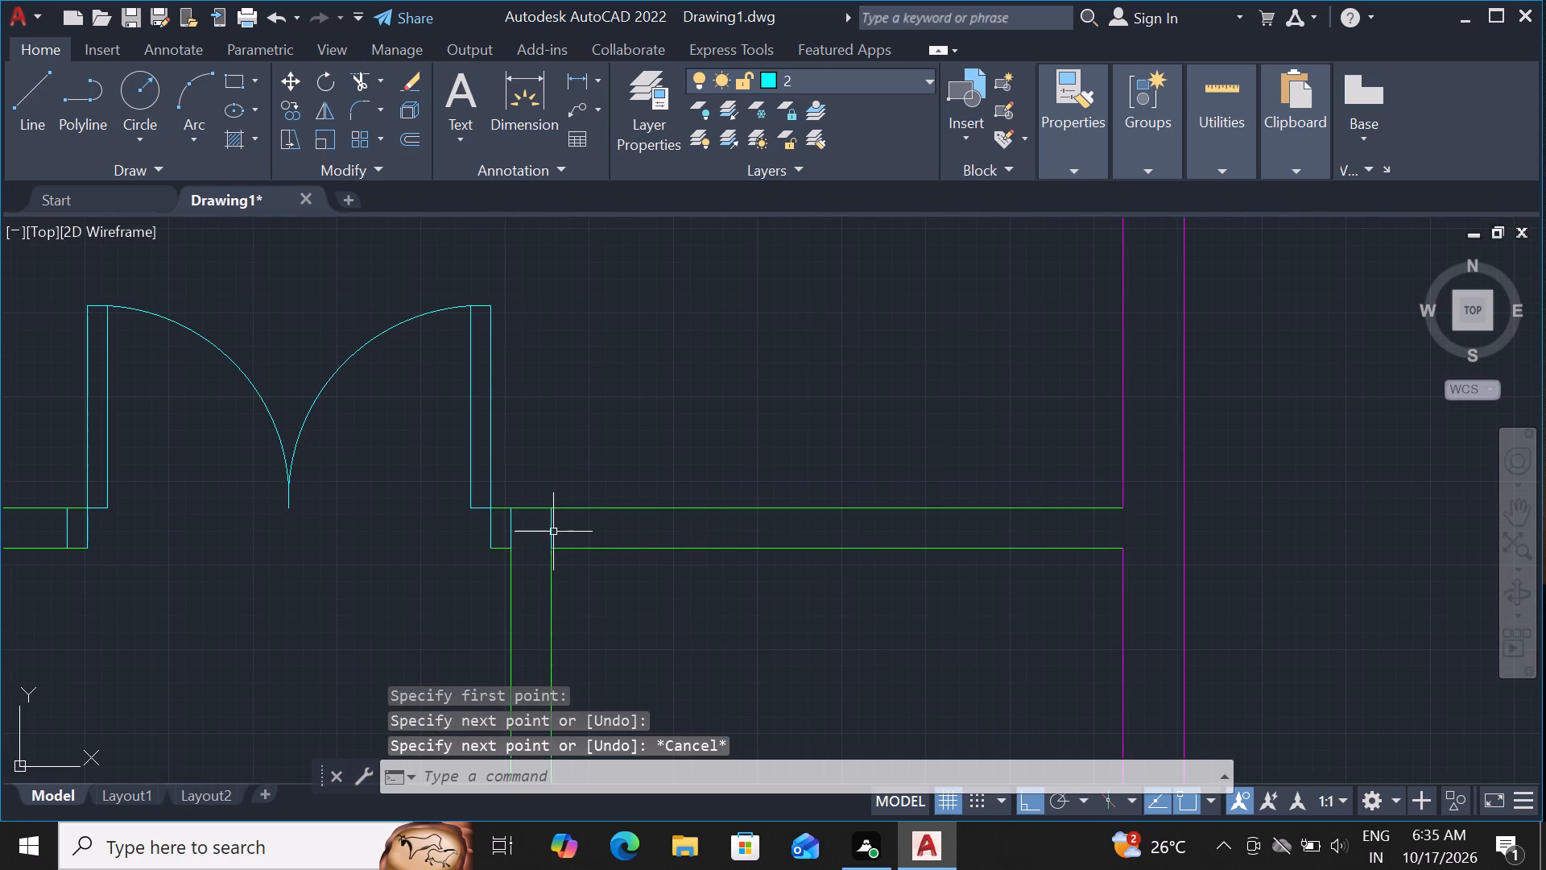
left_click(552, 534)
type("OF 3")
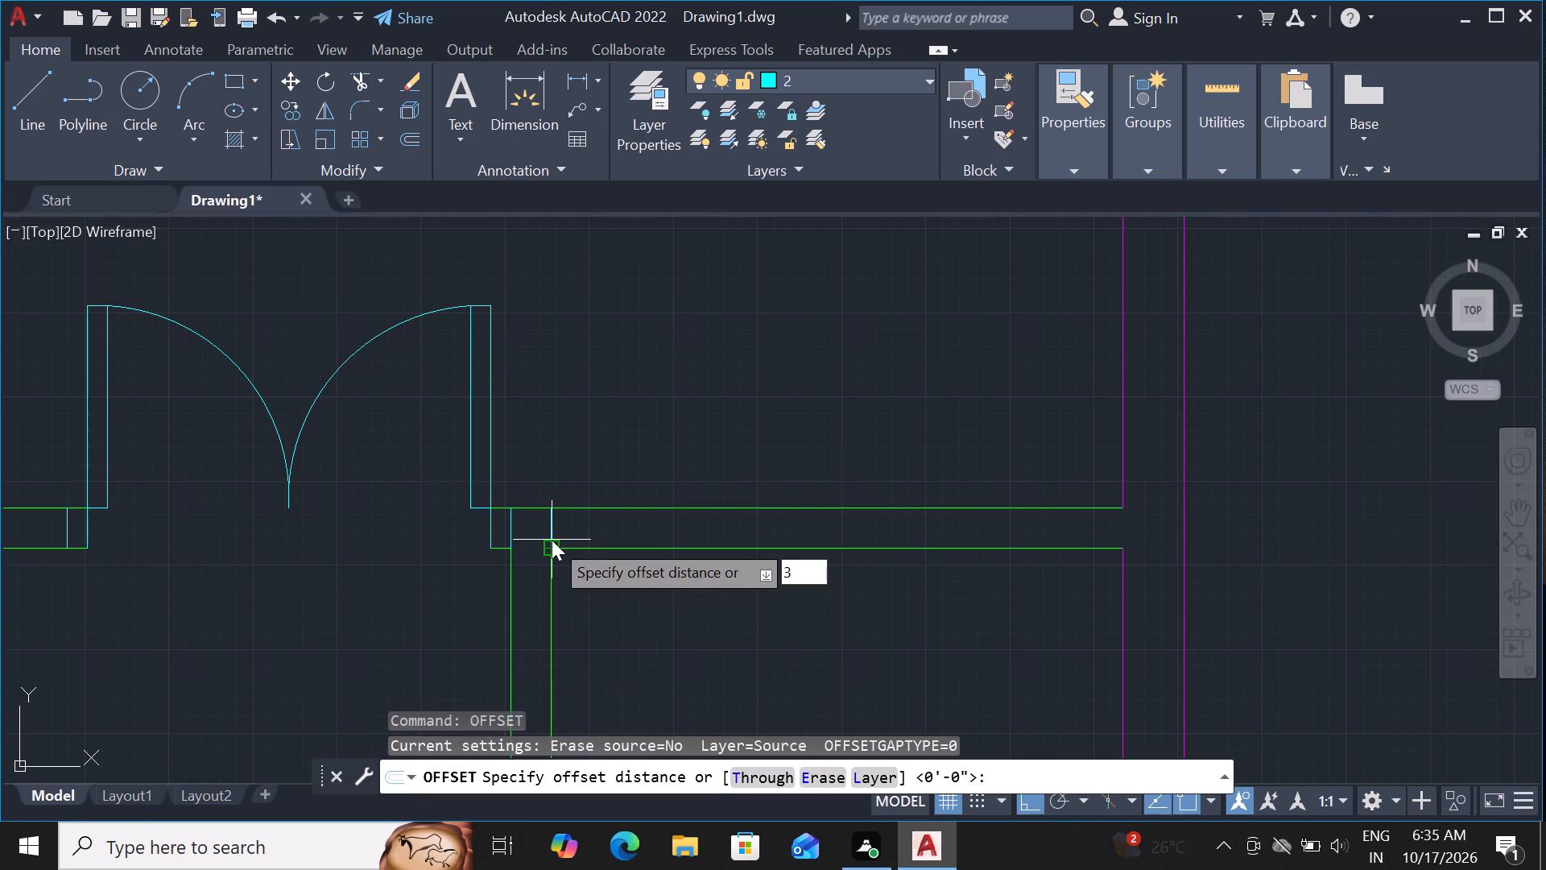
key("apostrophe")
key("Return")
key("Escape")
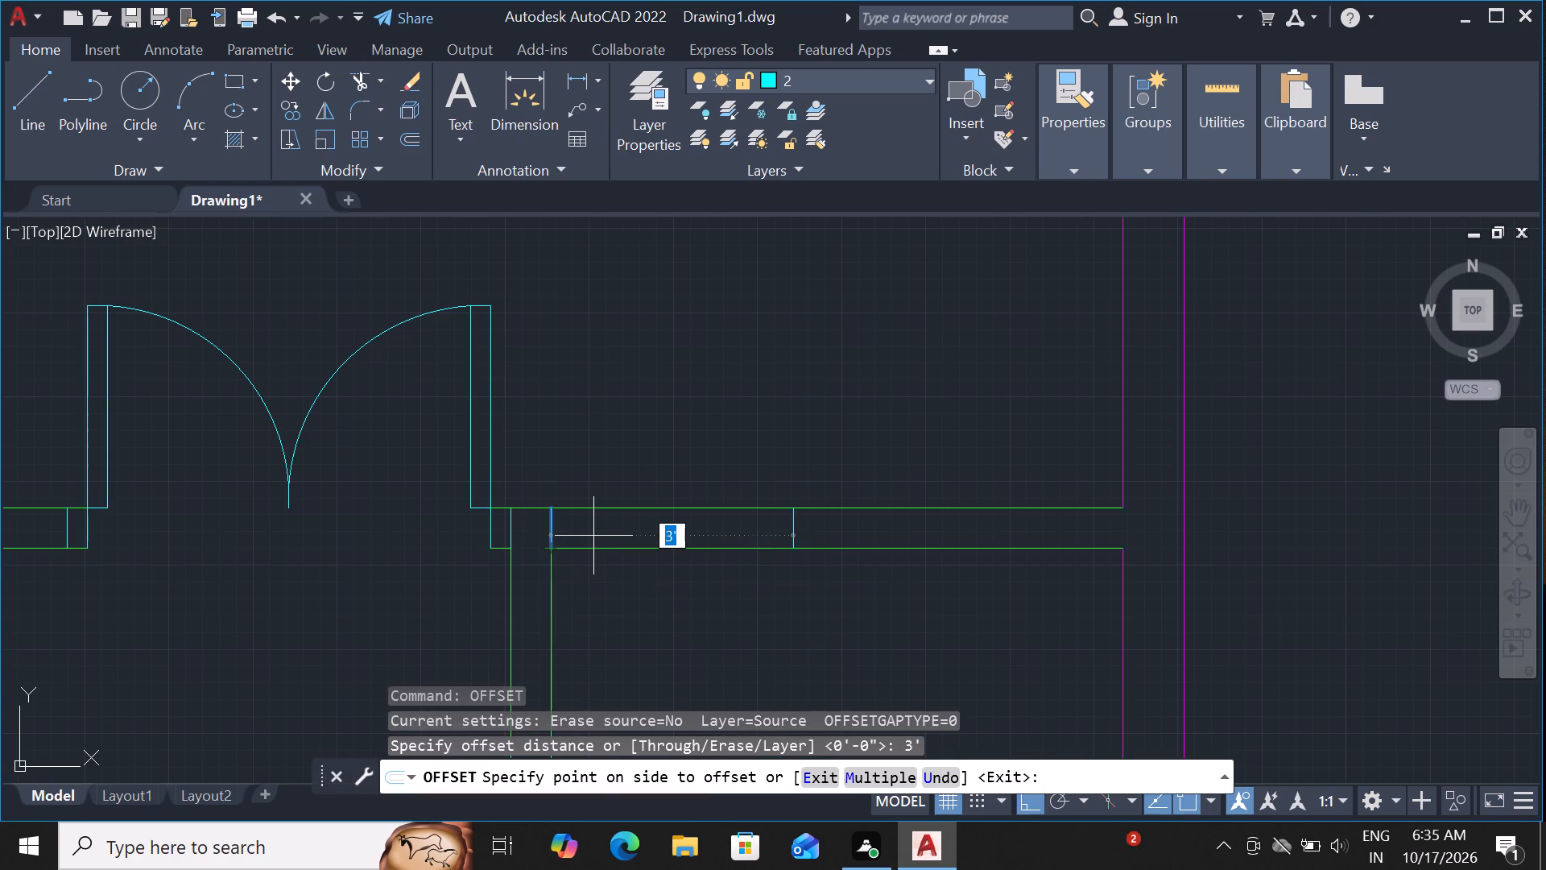
Offset the short vertical line 3" along the horizontal partition, away from the double door.
left_click(551, 541)
type("OF 3")
key("shift+quotedbl")
key("Return")
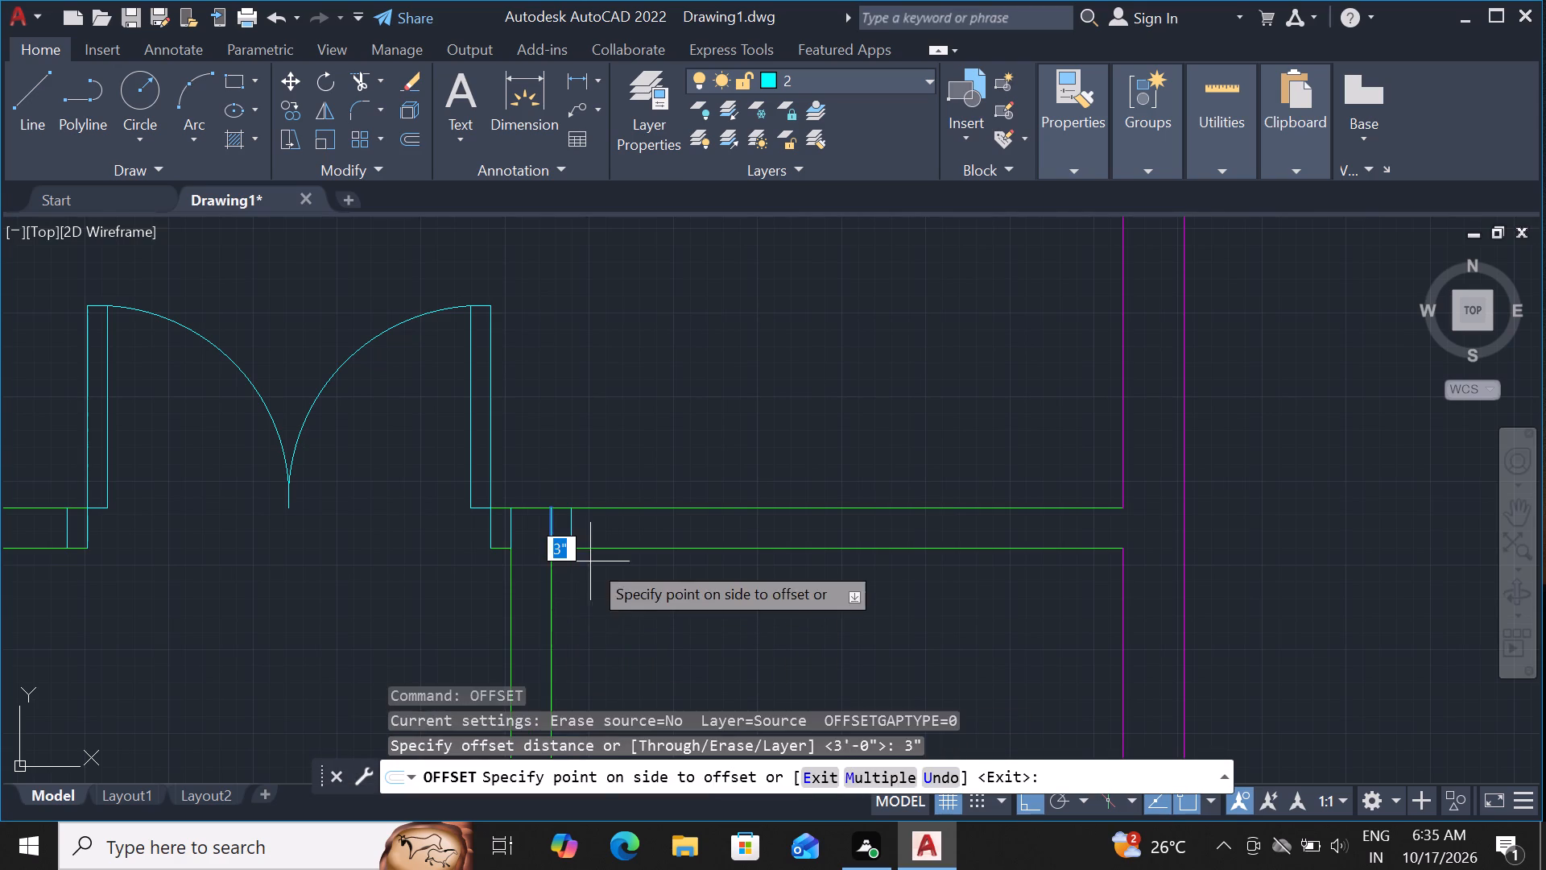
left_click(614, 556)
key("ctrl+z")
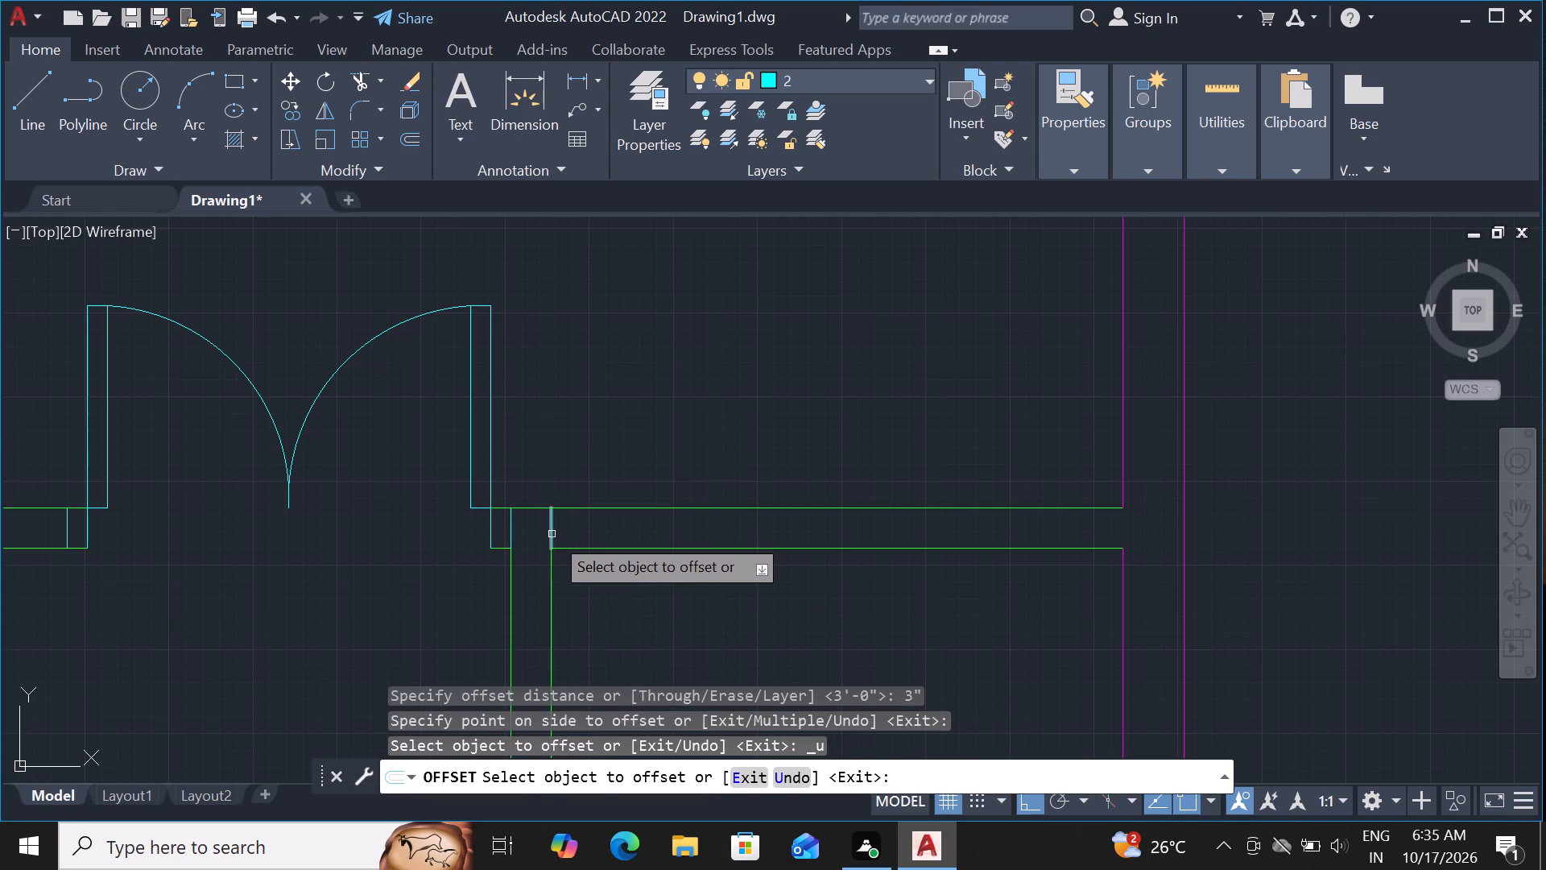
left_click(552, 534)
left_click(591, 532)
left_click(591, 532)
key("Escape")
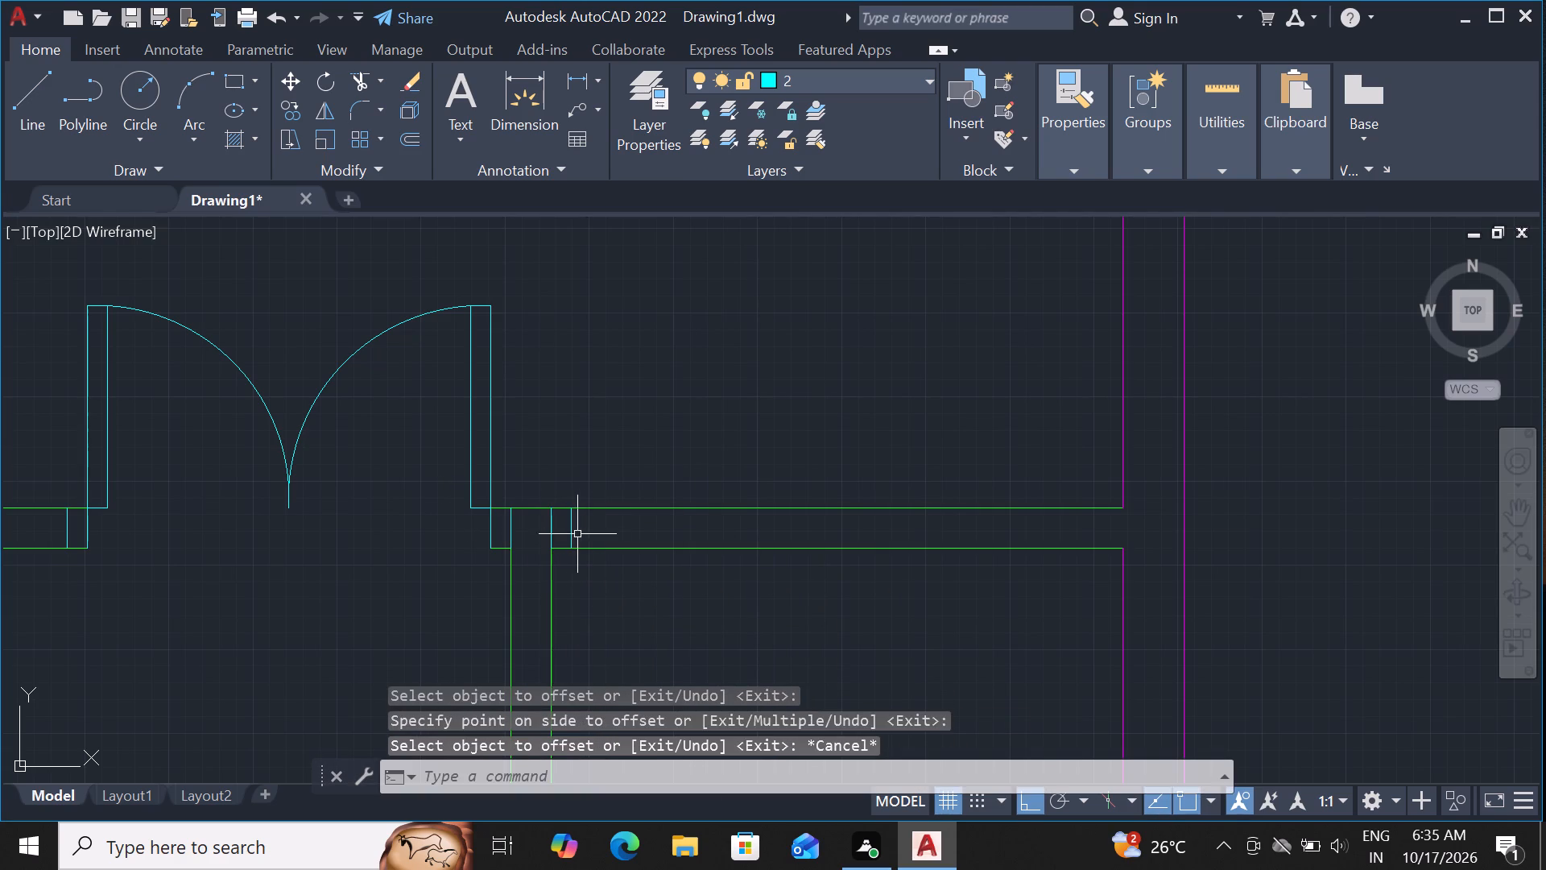
Offset the new 3" jamb line 2'6" farther along the partition to mark the small room's door opening.
left_click(572, 536)
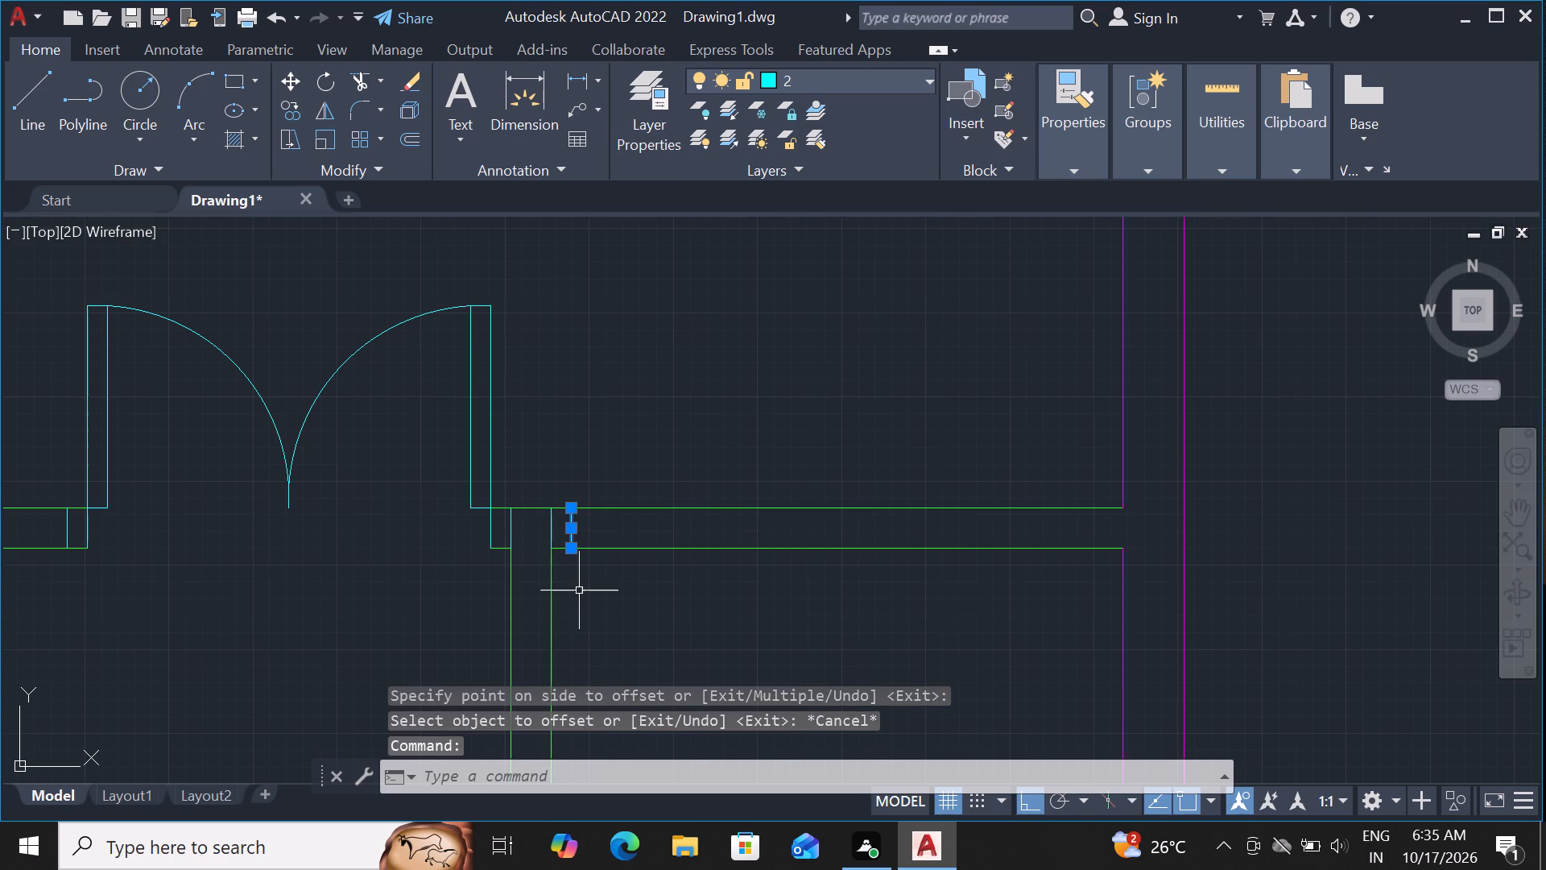
type("OF")
key("space")
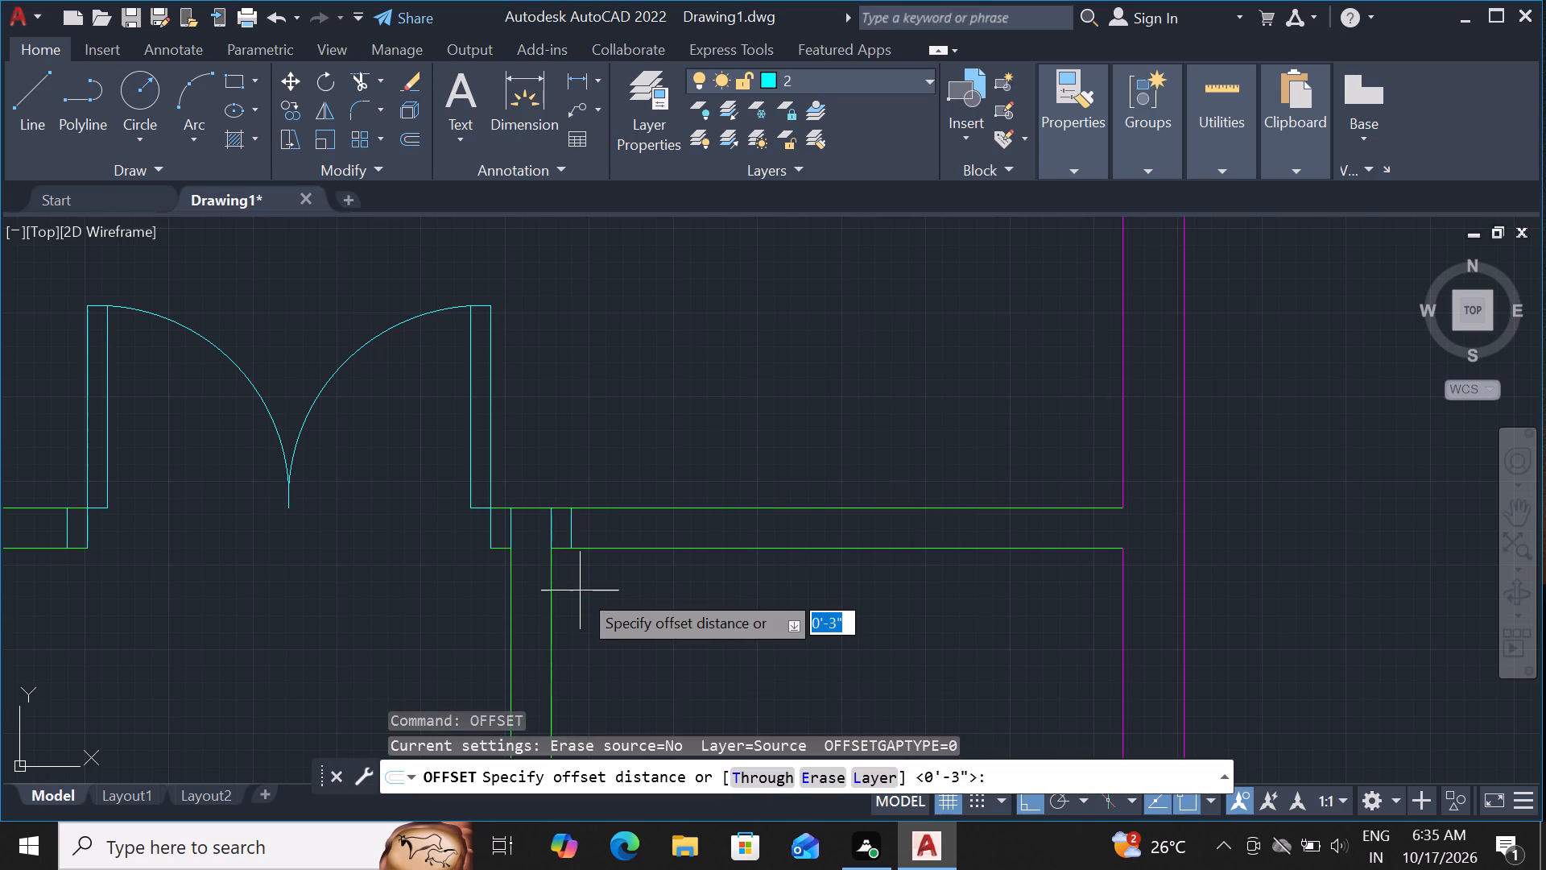
type("2'")
type("6\"")
key("Return")
left_click(598, 587)
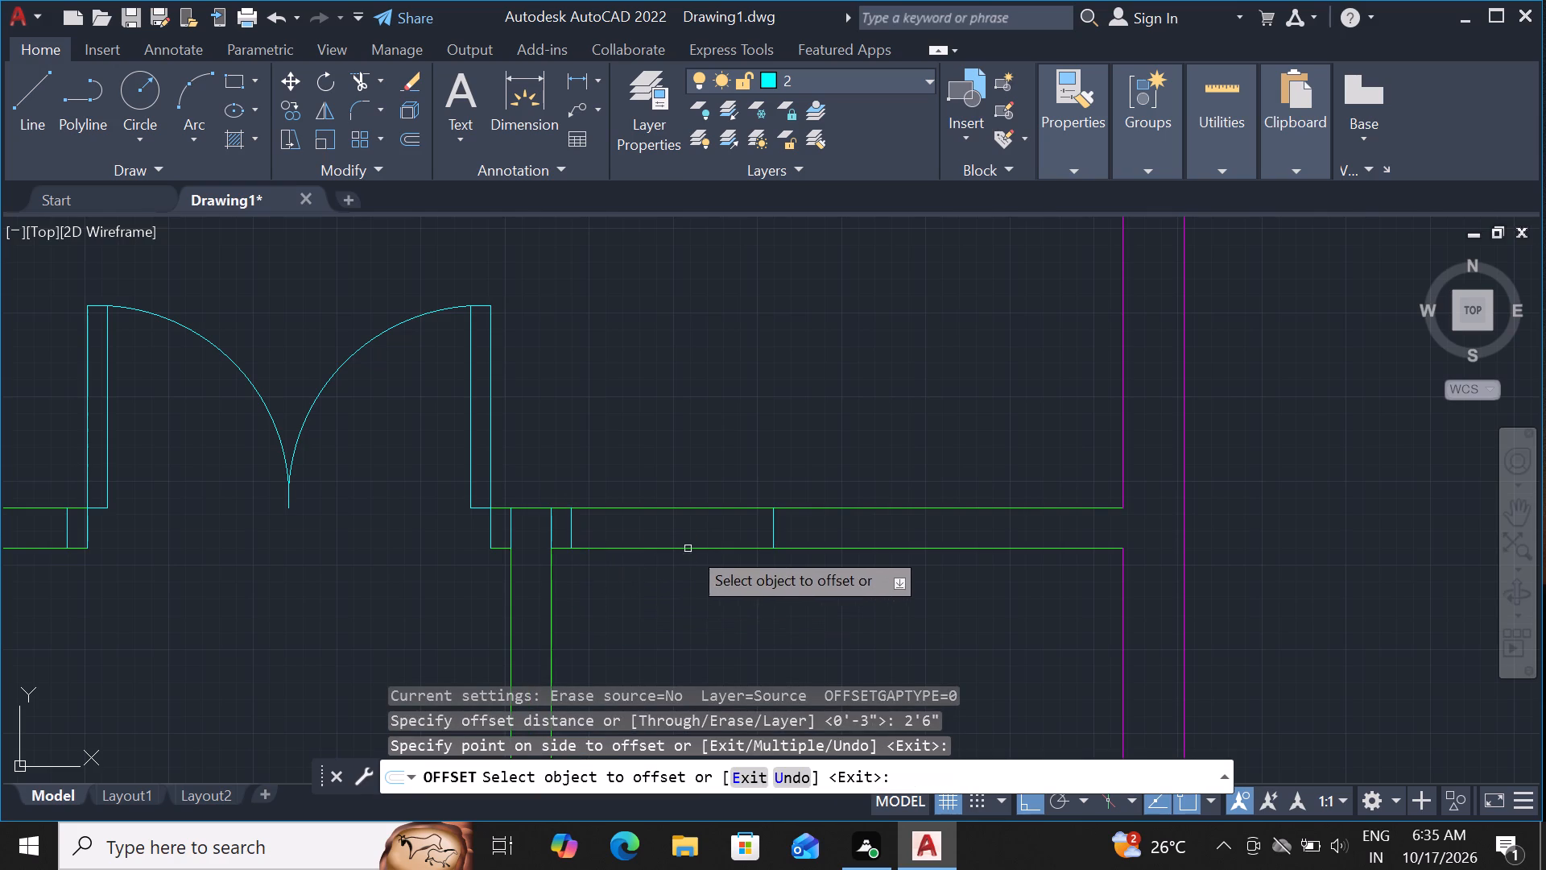
Offset the far jamb line of the small room's door opening 3" along the partition, away from the opening.
key("Escape")
left_click(773, 533)
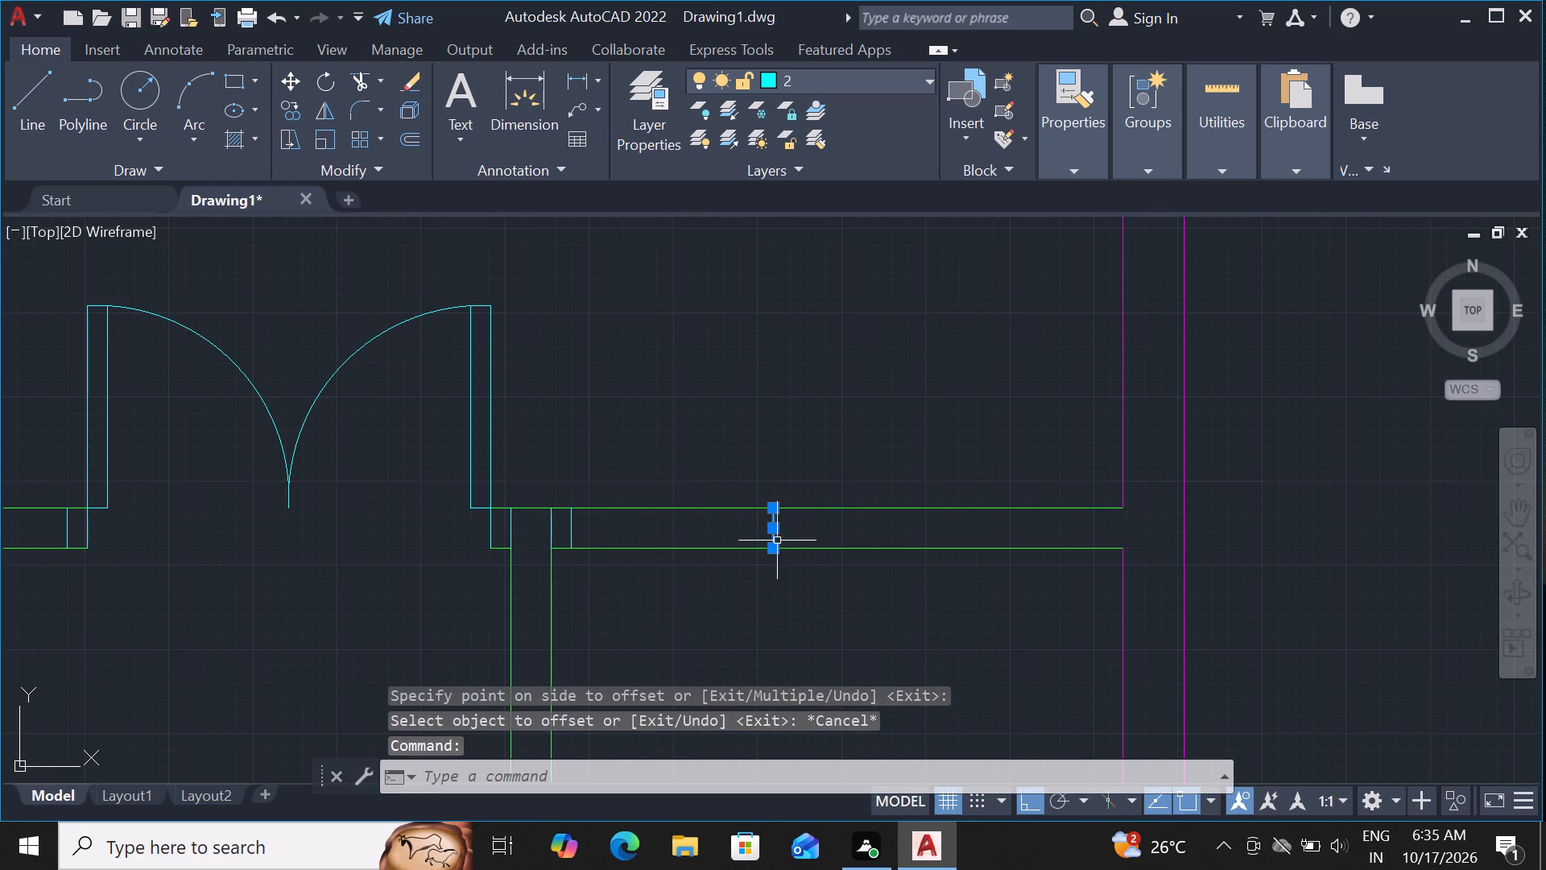
type("OF 3")
key("shift+quotedbl")
key("Return")
left_click(833, 560)
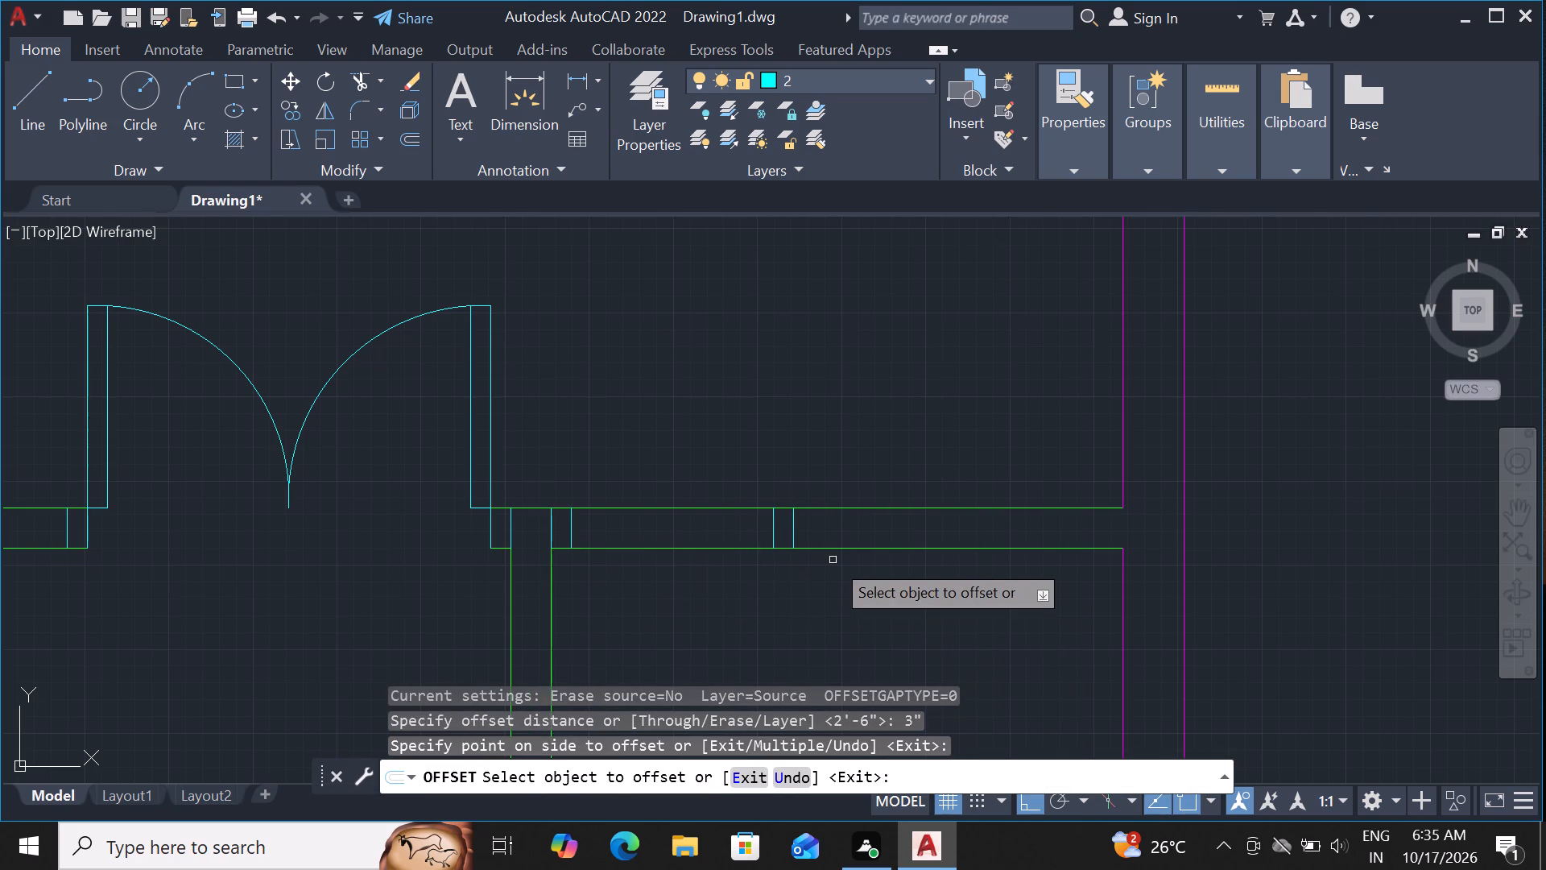
key("Escape")
Trim both horizontal partition lines between the jambs to open the small room's doorway.
type("TR")
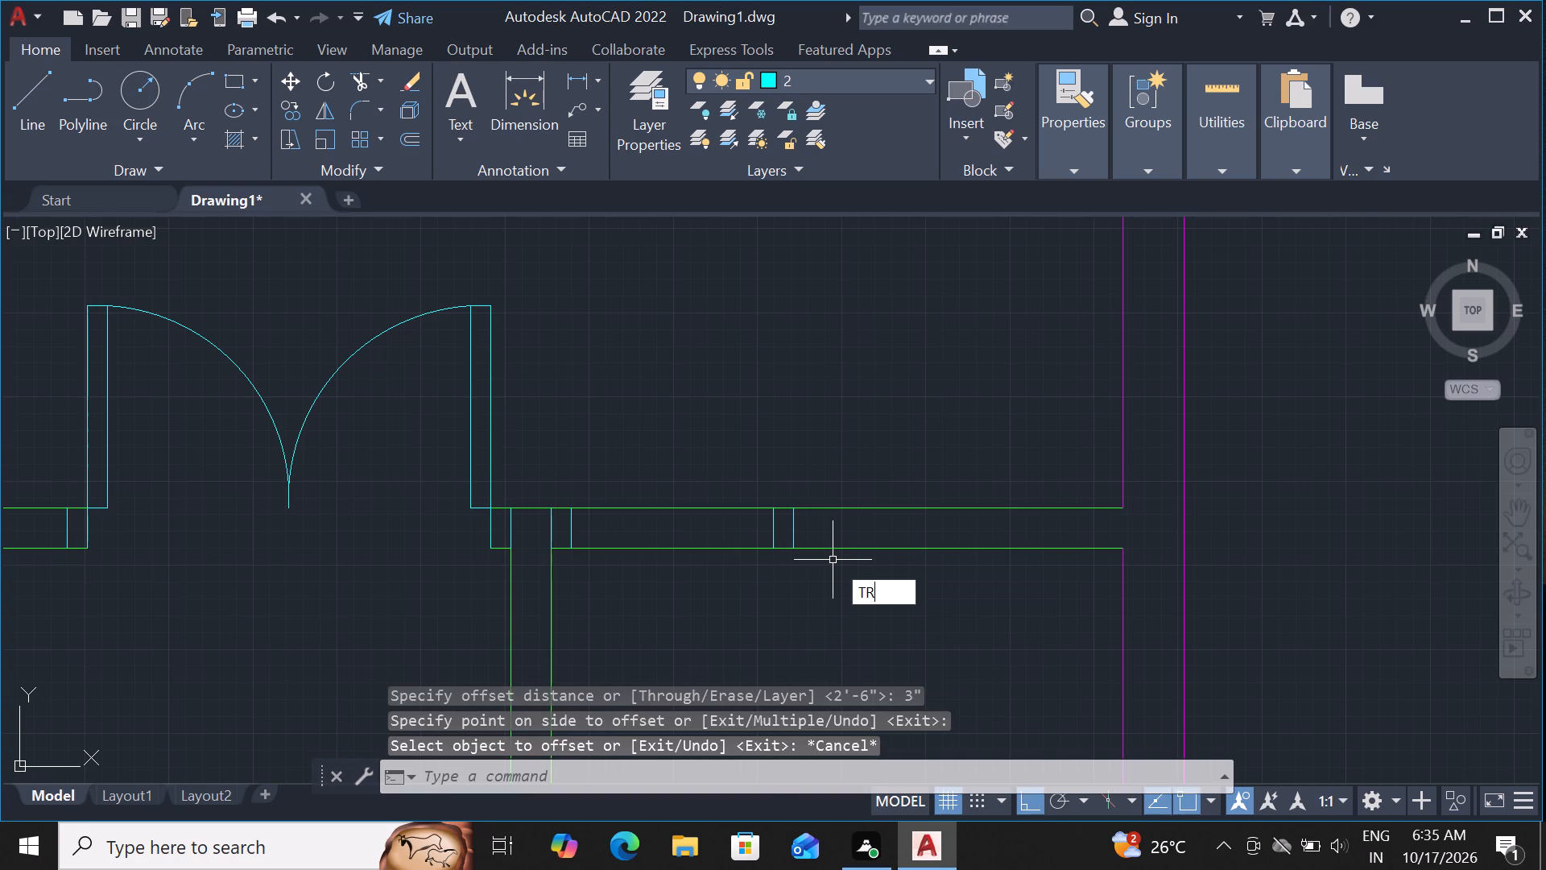
key("space")
key("space")
left_click(640, 479)
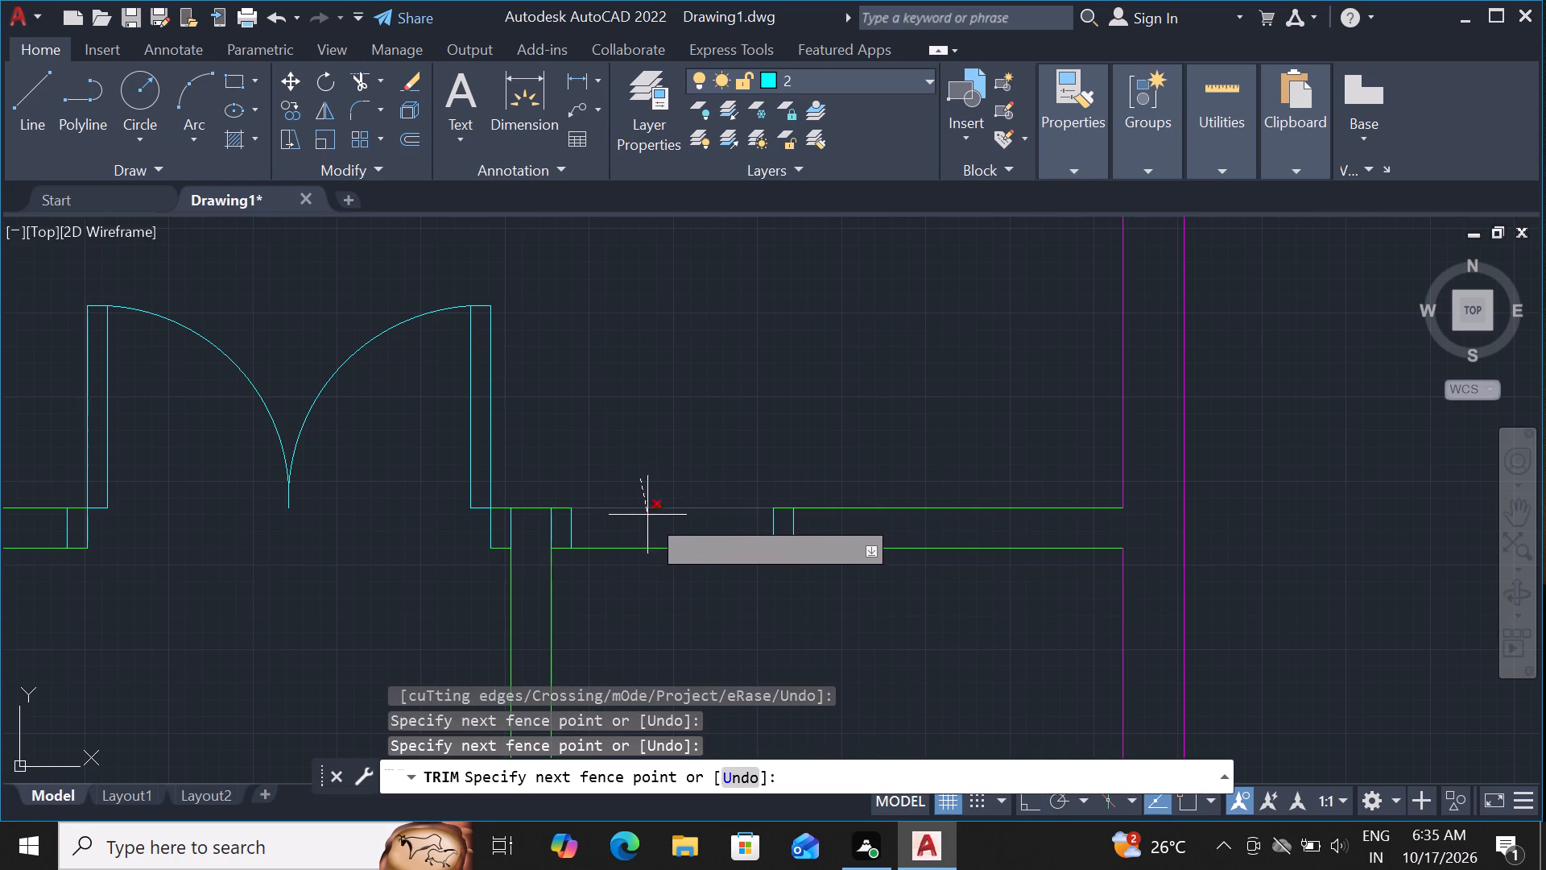
left_click(682, 623)
scroll(681, 567, "down", 2)
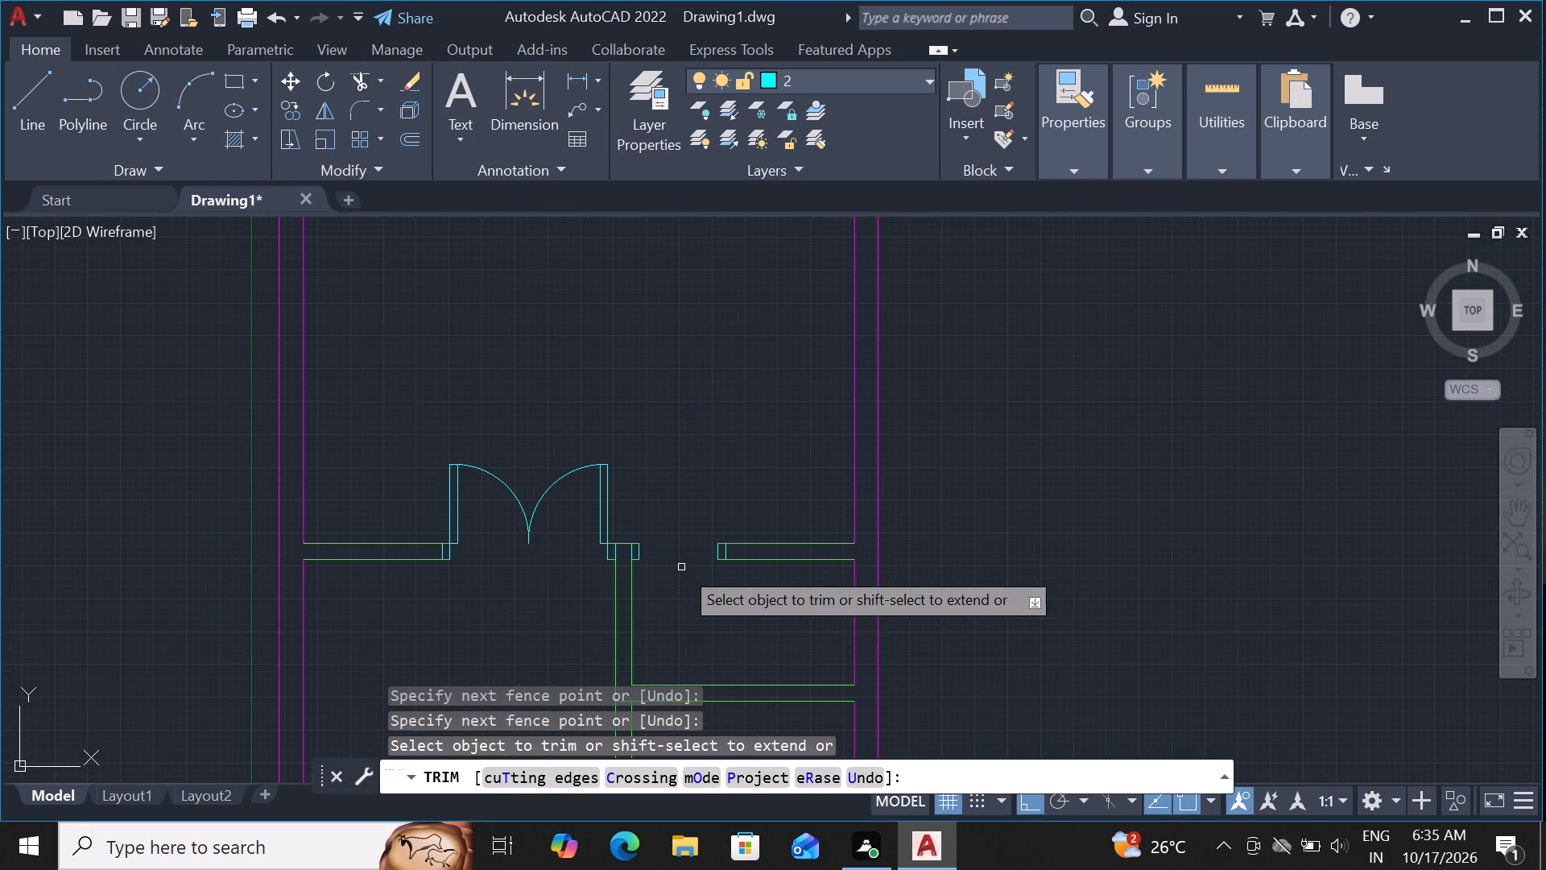
key("Escape")
Draw a 3" by 2'6" rectangular door leaf down into the small room from the lower corner of the jamb nearest the double door.
scroll(630, 628, "up", 2)
type("REC")
key("space")
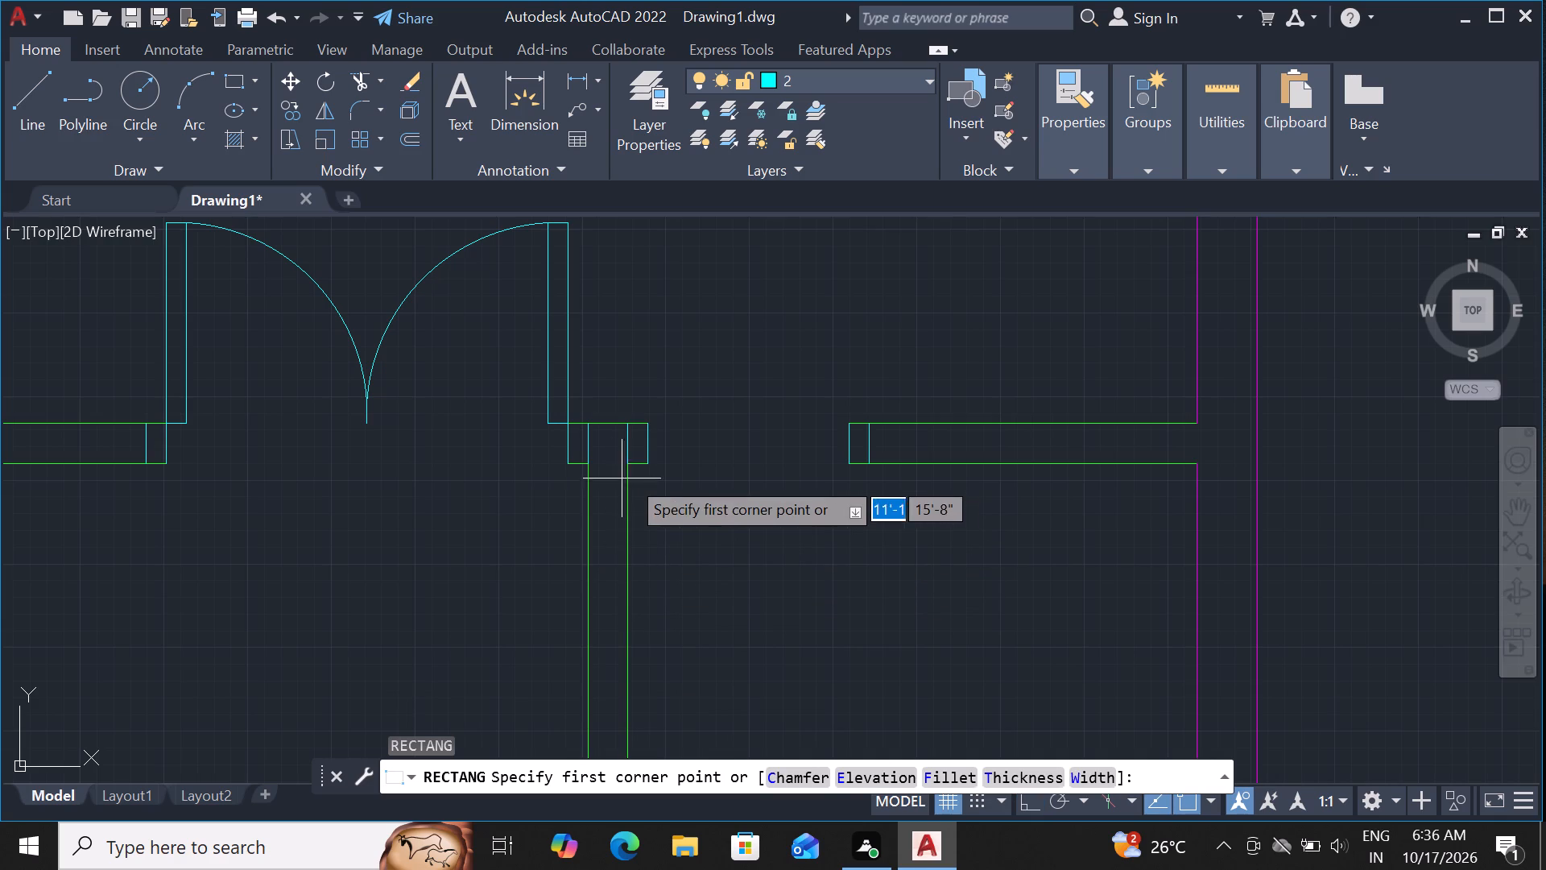
left_click(648, 463)
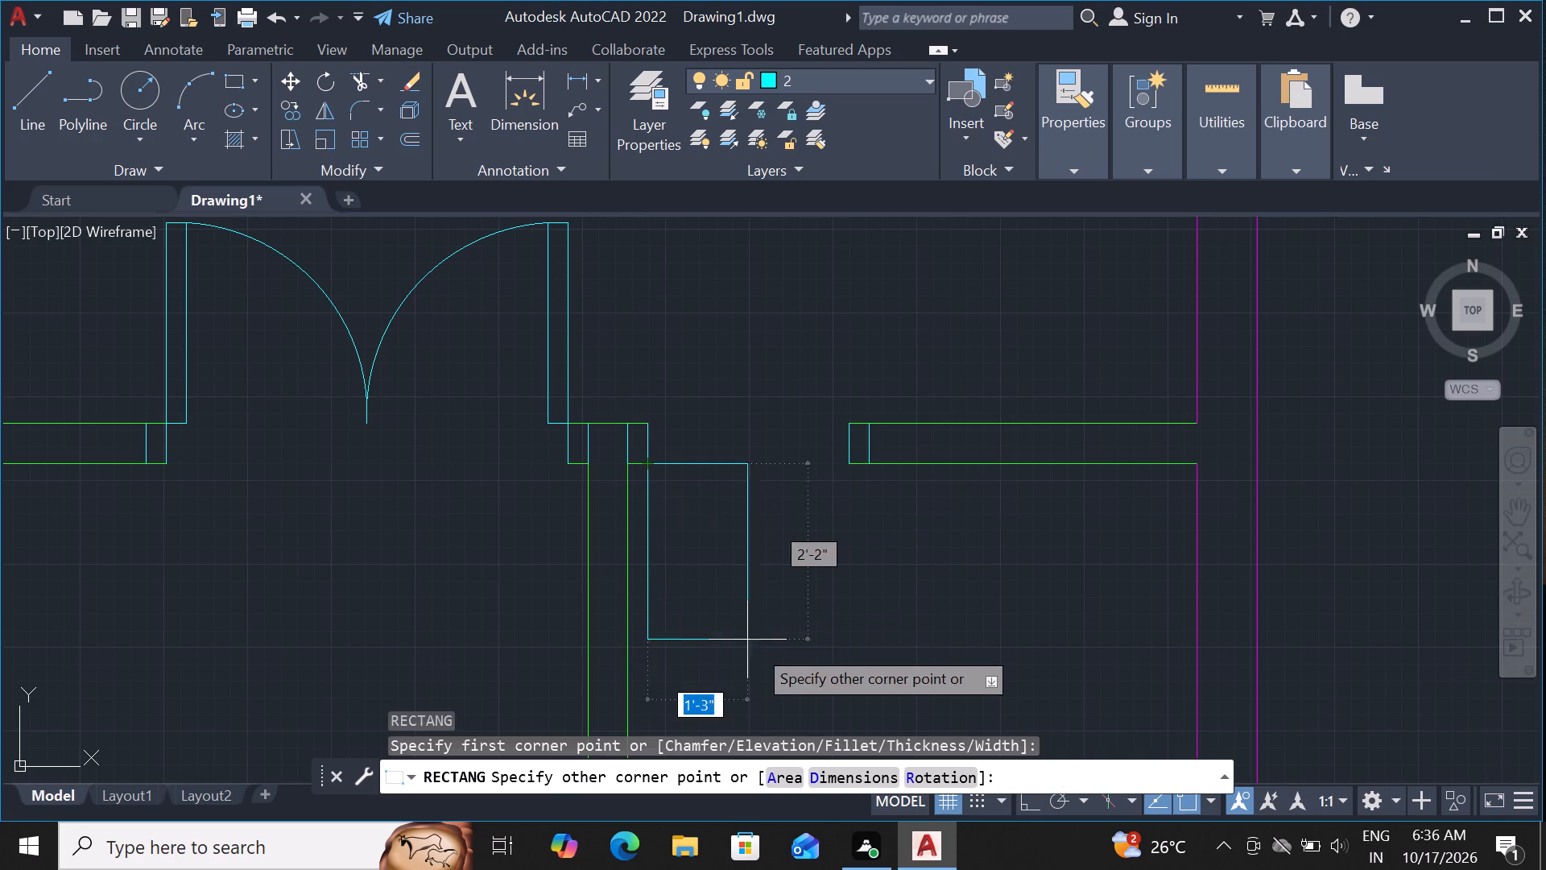
type("D")
key("space")
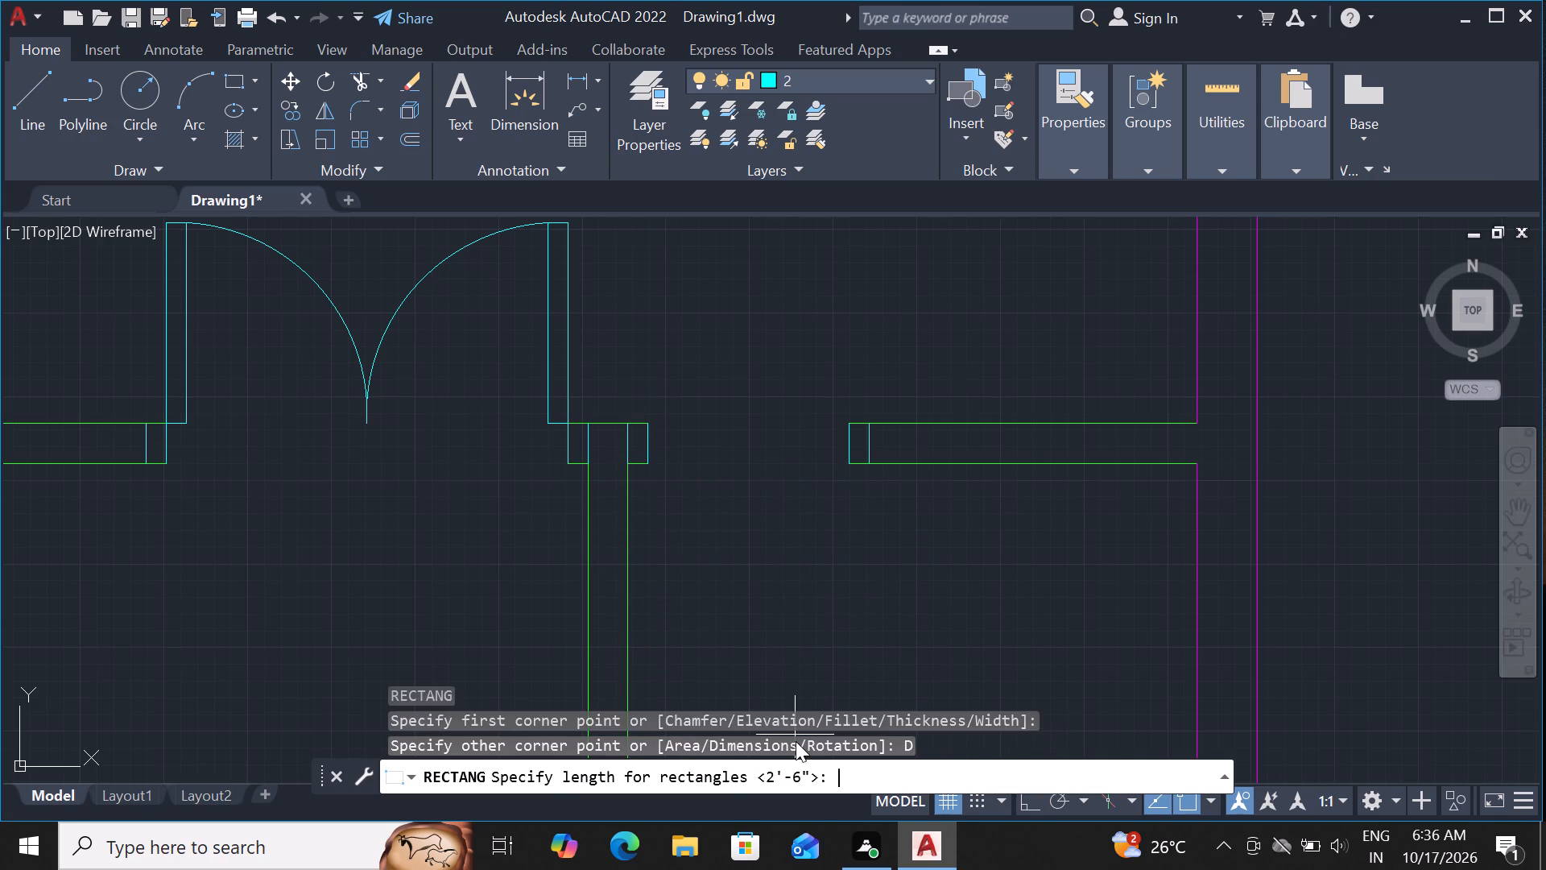
key("3")
key("shift+quotedbl")
key("Return")
type("2'")
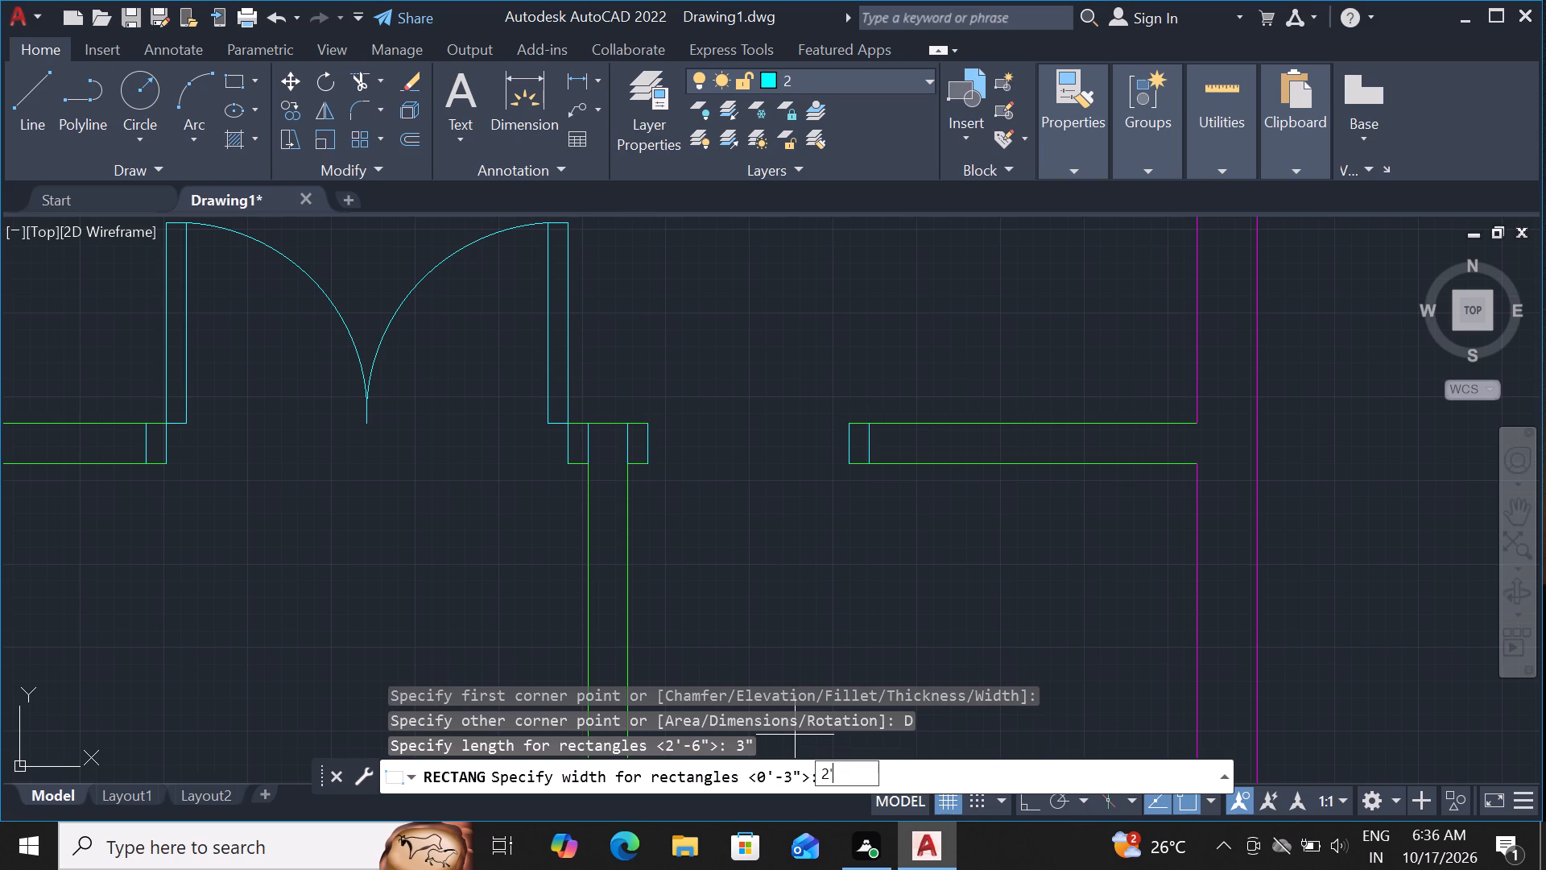
type("6\"")
key("Return")
left_click(796, 741)
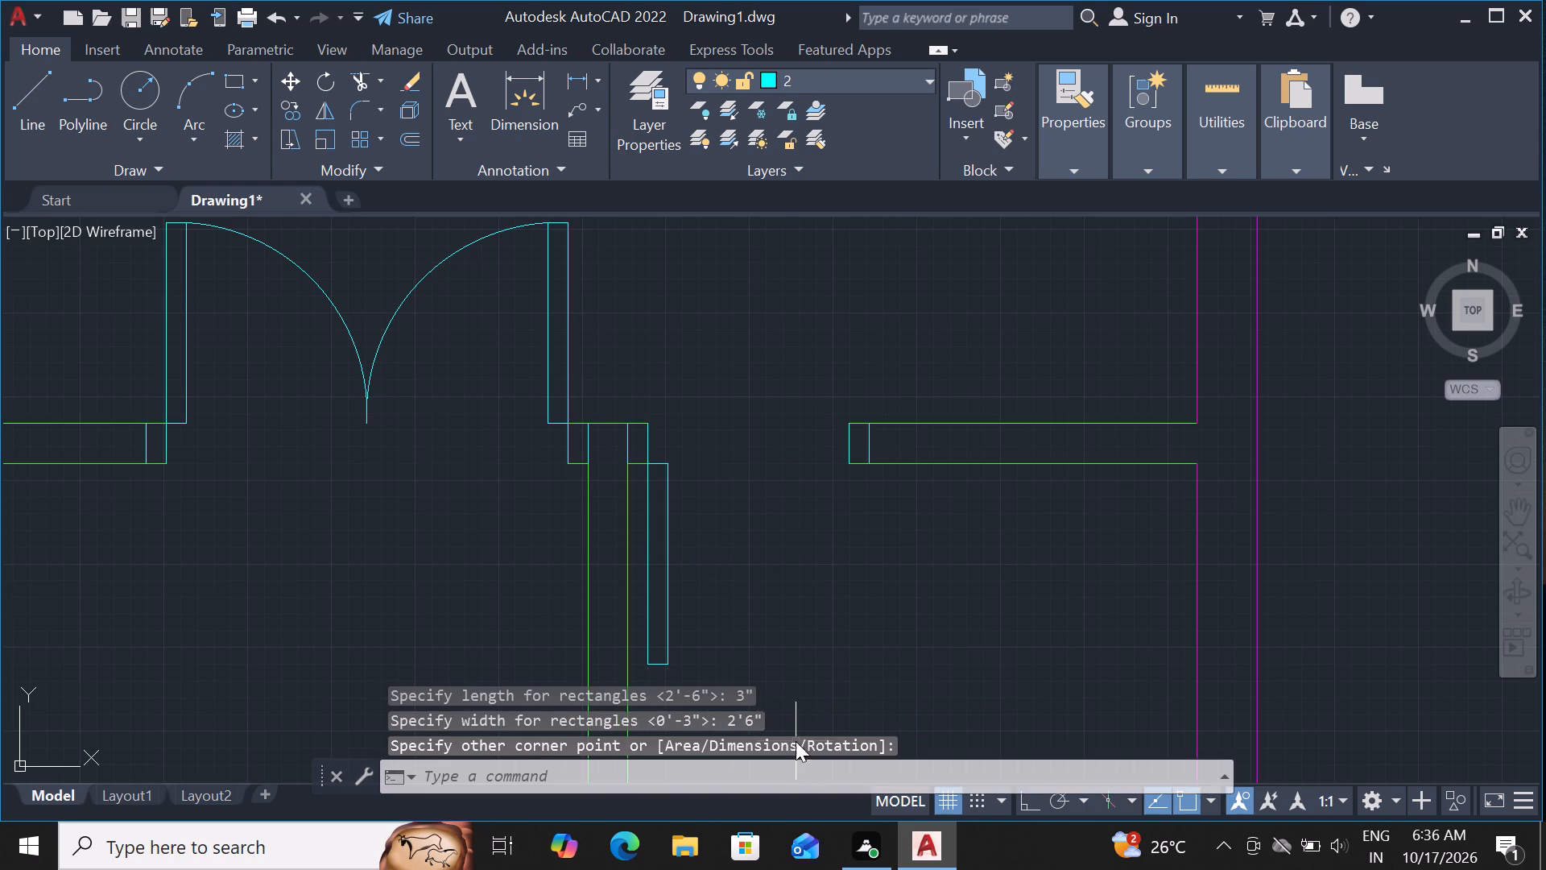
Draw a three-point arc for the door swing, through the leaf's two free-end corners to the lower corner of the opposite jamb.
left_click(191, 138)
left_click(194, 176)
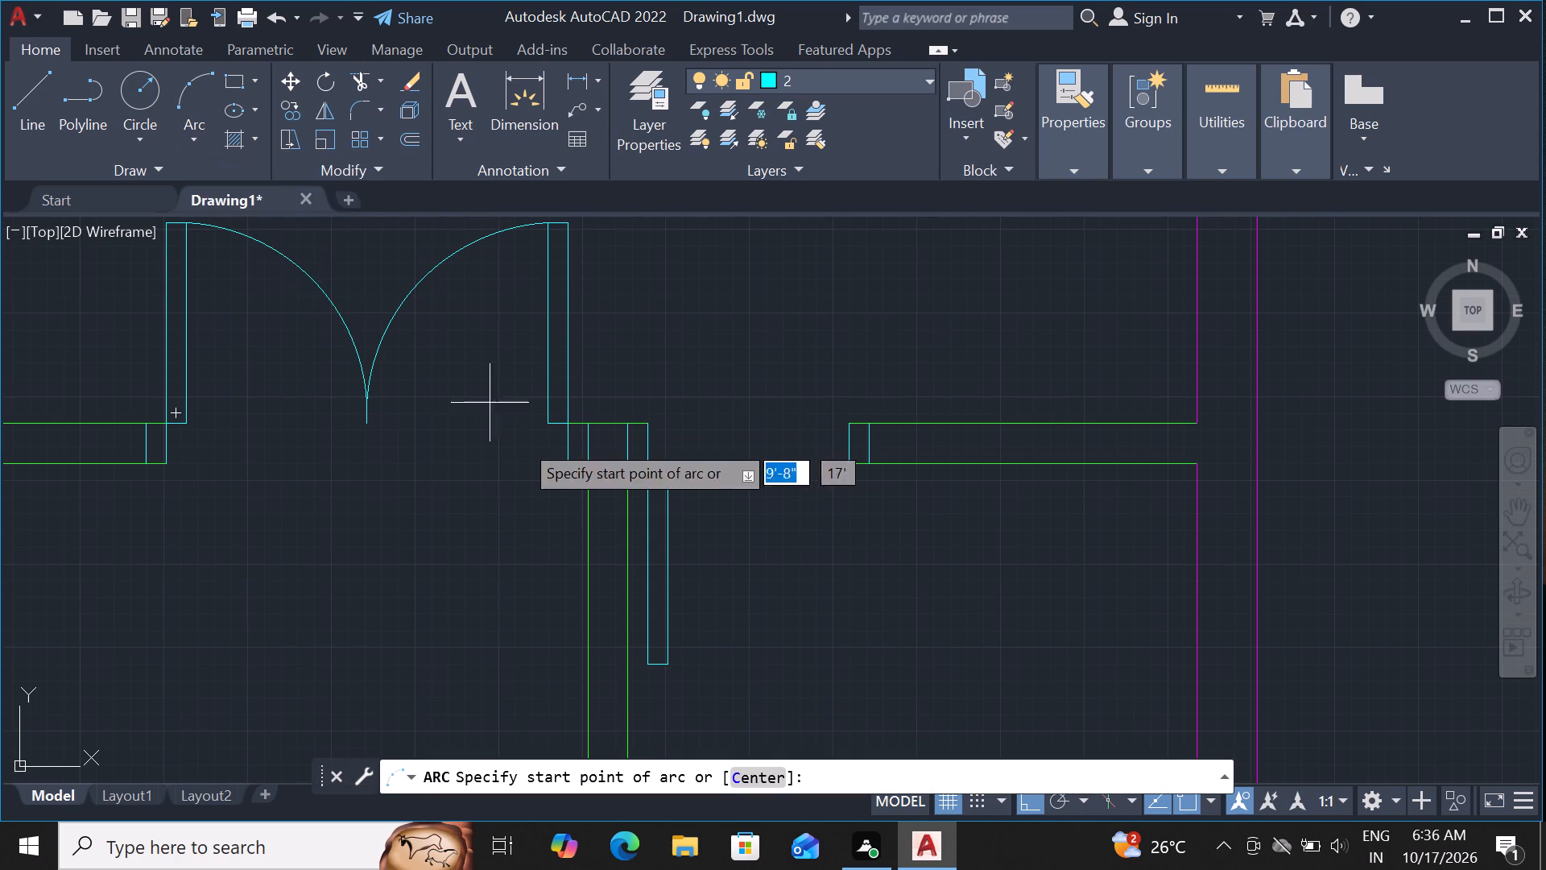
scroll(700, 524, "down", 2)
scroll(709, 530, "up", 3)
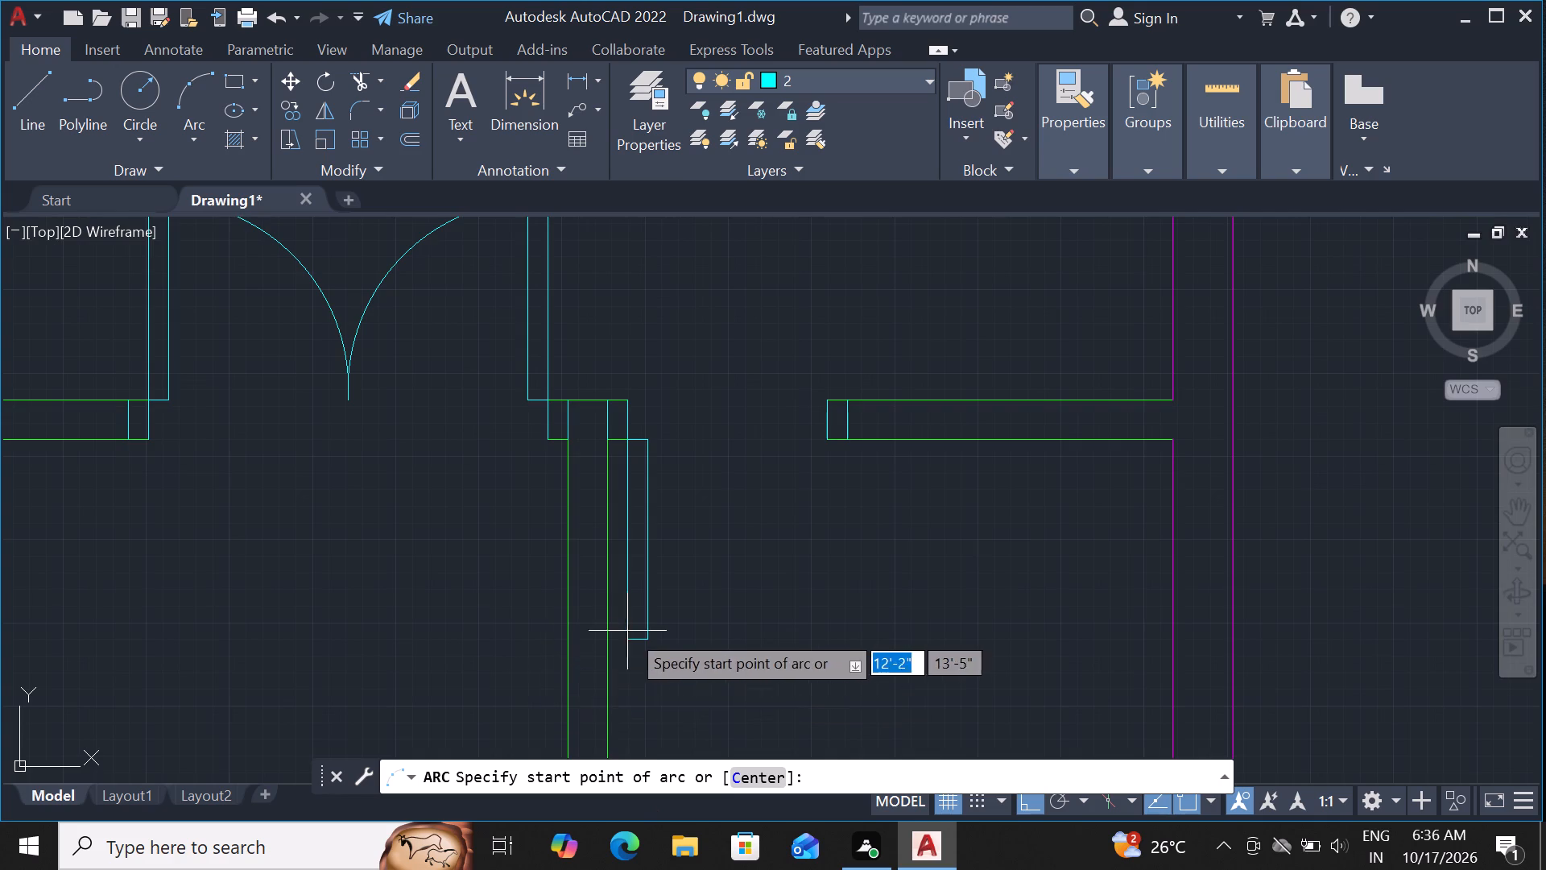
scroll(656, 667, "up", 2)
left_click(580, 595)
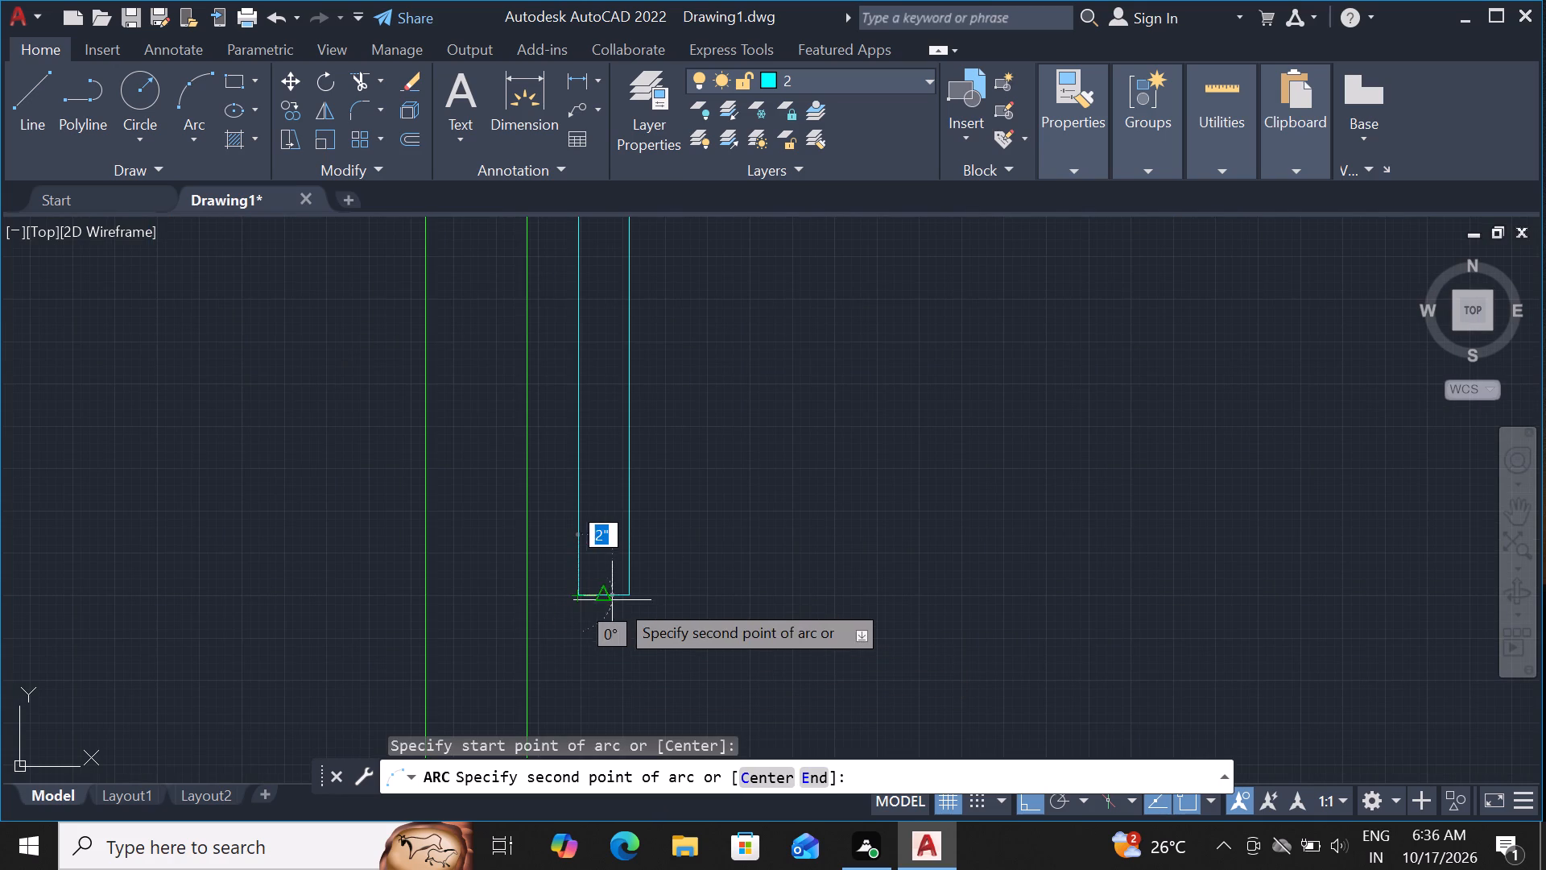
left_click(630, 593)
scroll(664, 615, "down", 3)
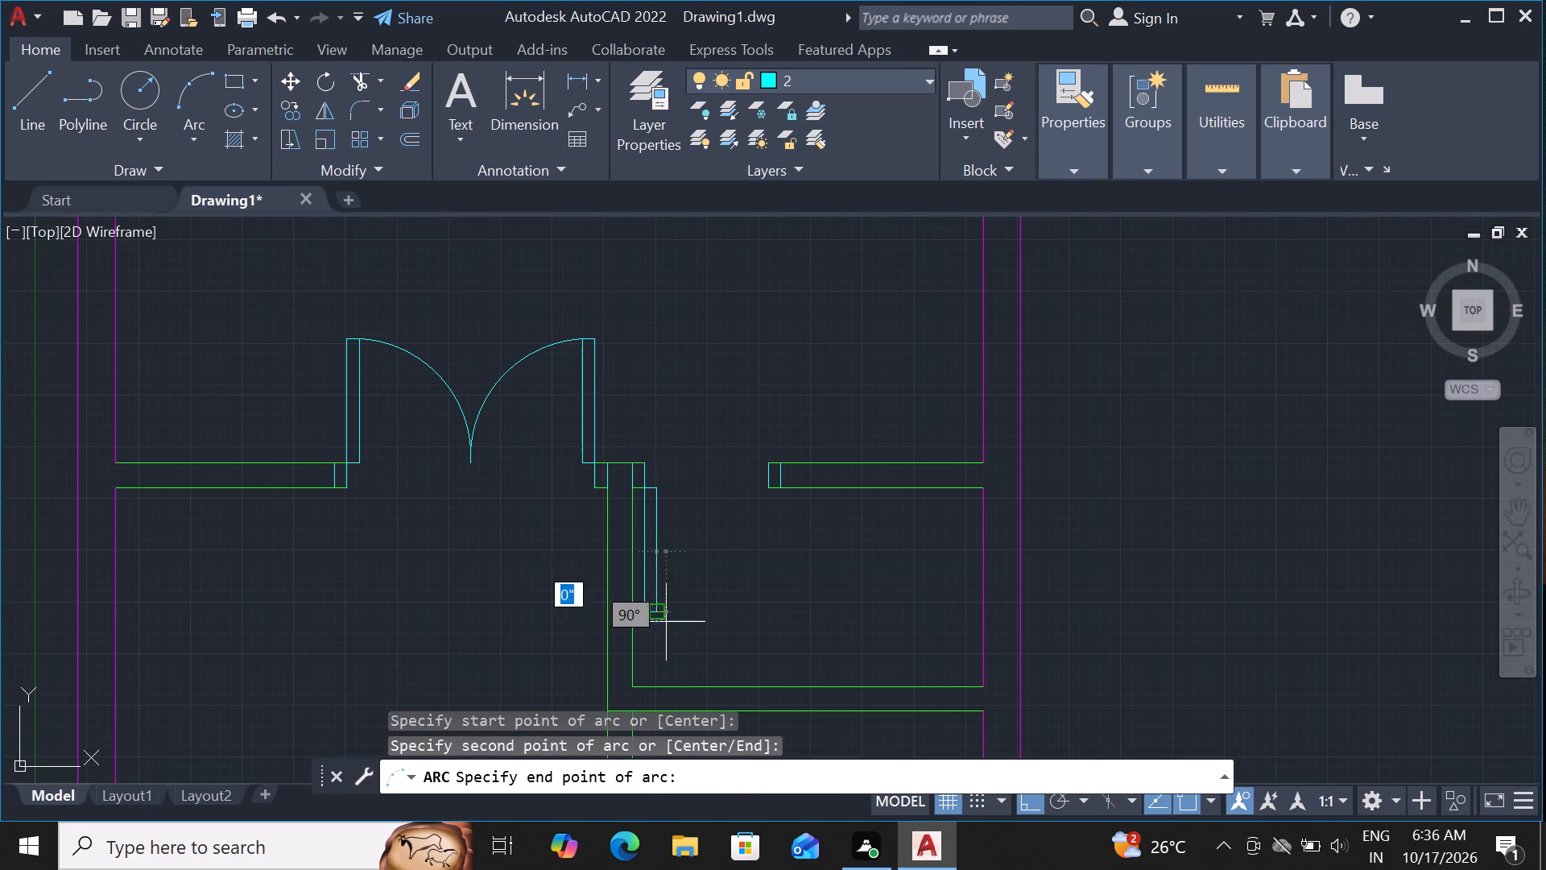
left_click(767, 487)
Measure the bottom right room's depth along the outer wall's inner face, from the cross partition to the bottom wall.
scroll(730, 543, "down", 3)
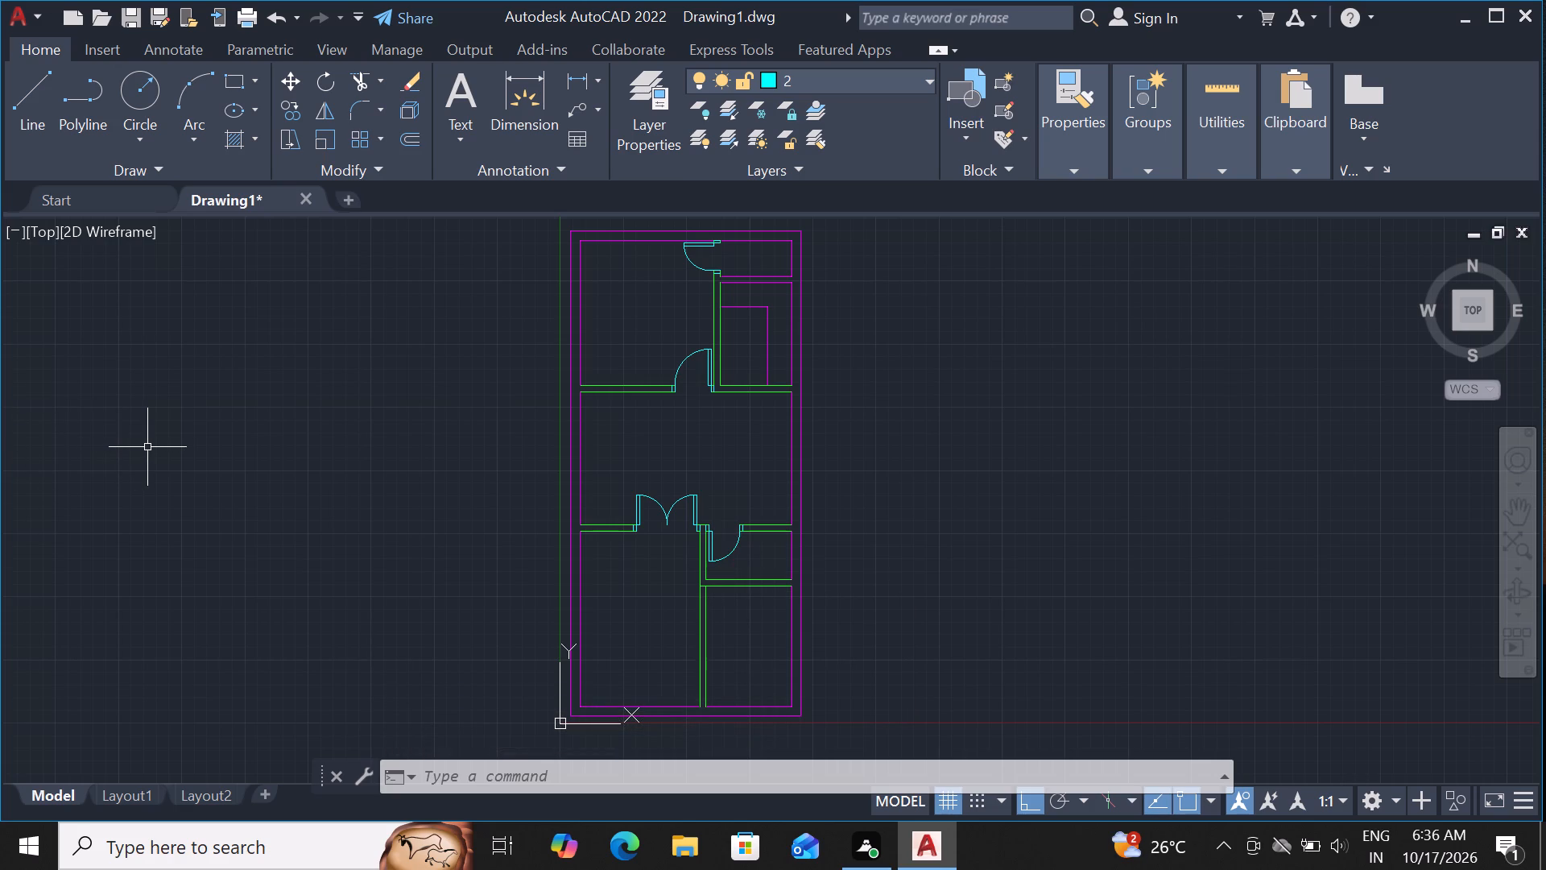
scroll(153, 447, "down", 1)
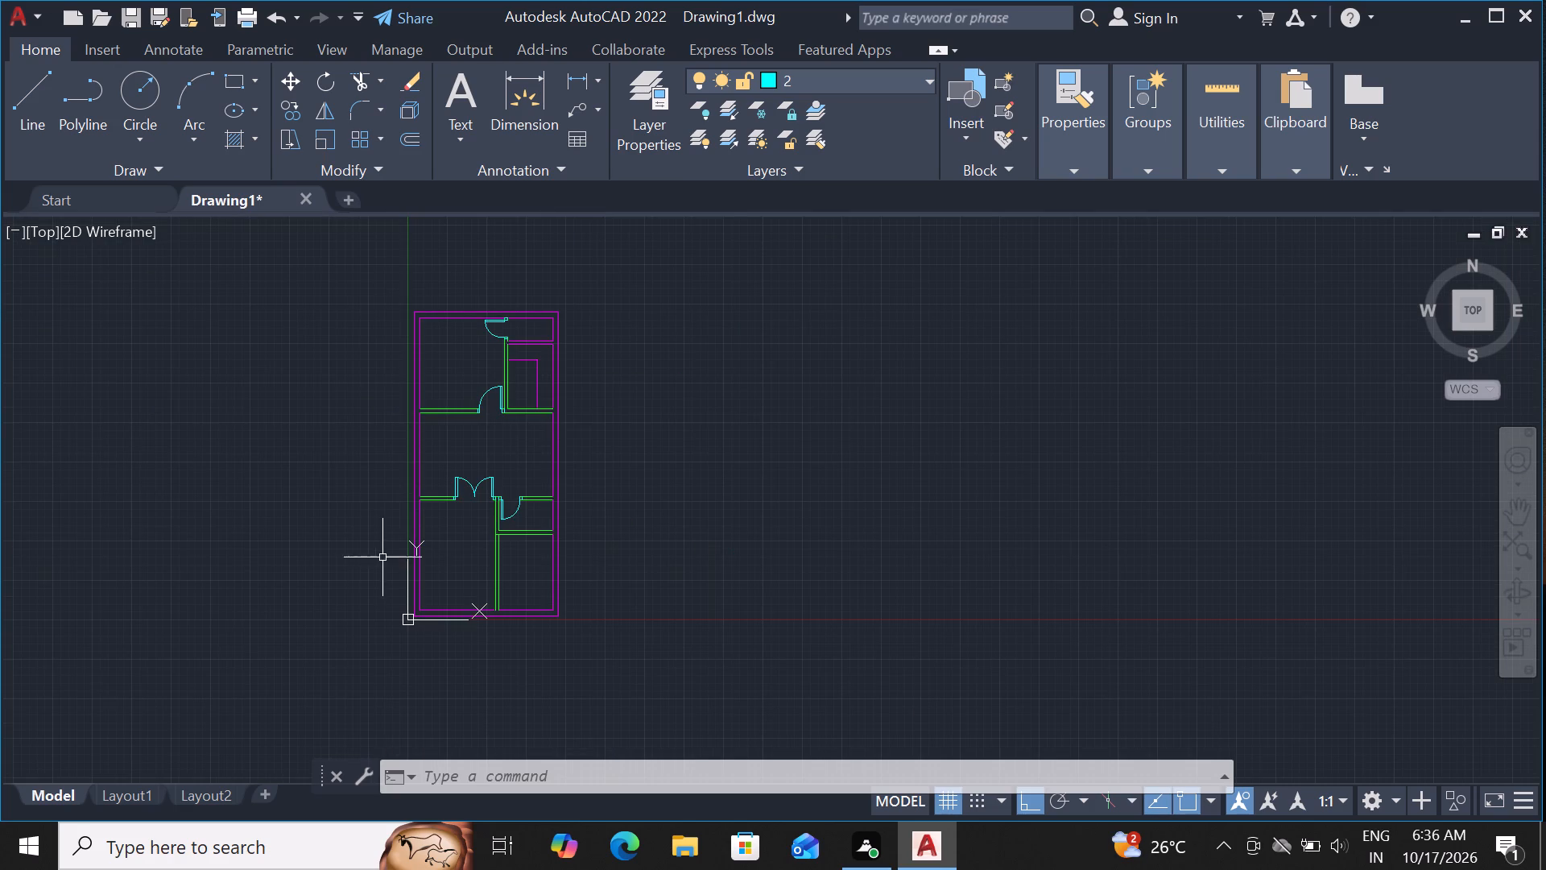
scroll(436, 553, "up", 1)
scroll(537, 584, "up", 2)
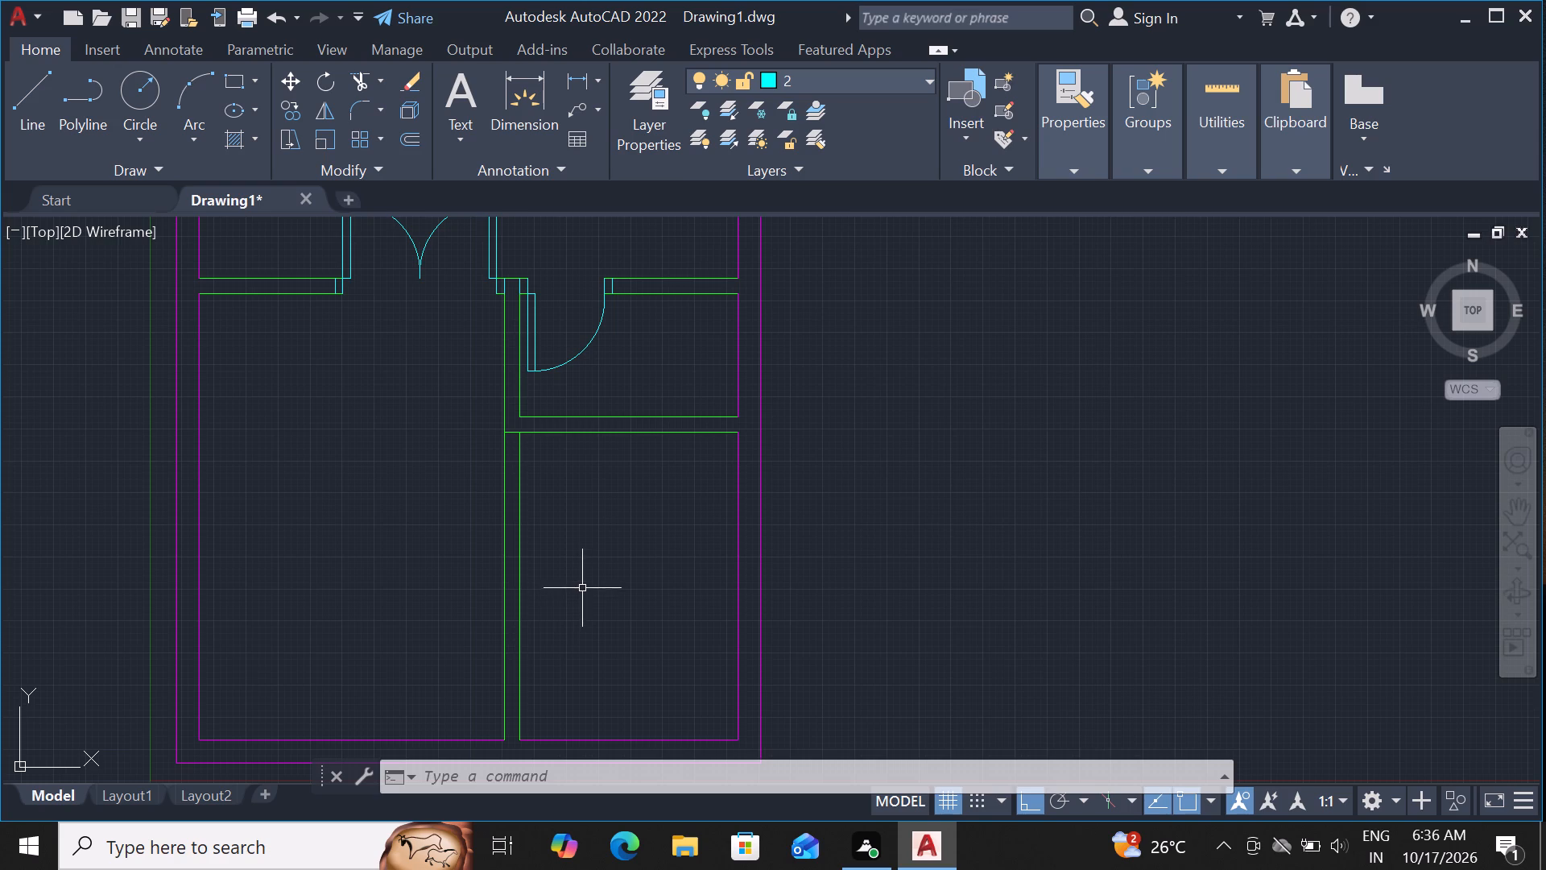
key("Escape")
left_click(515, 81)
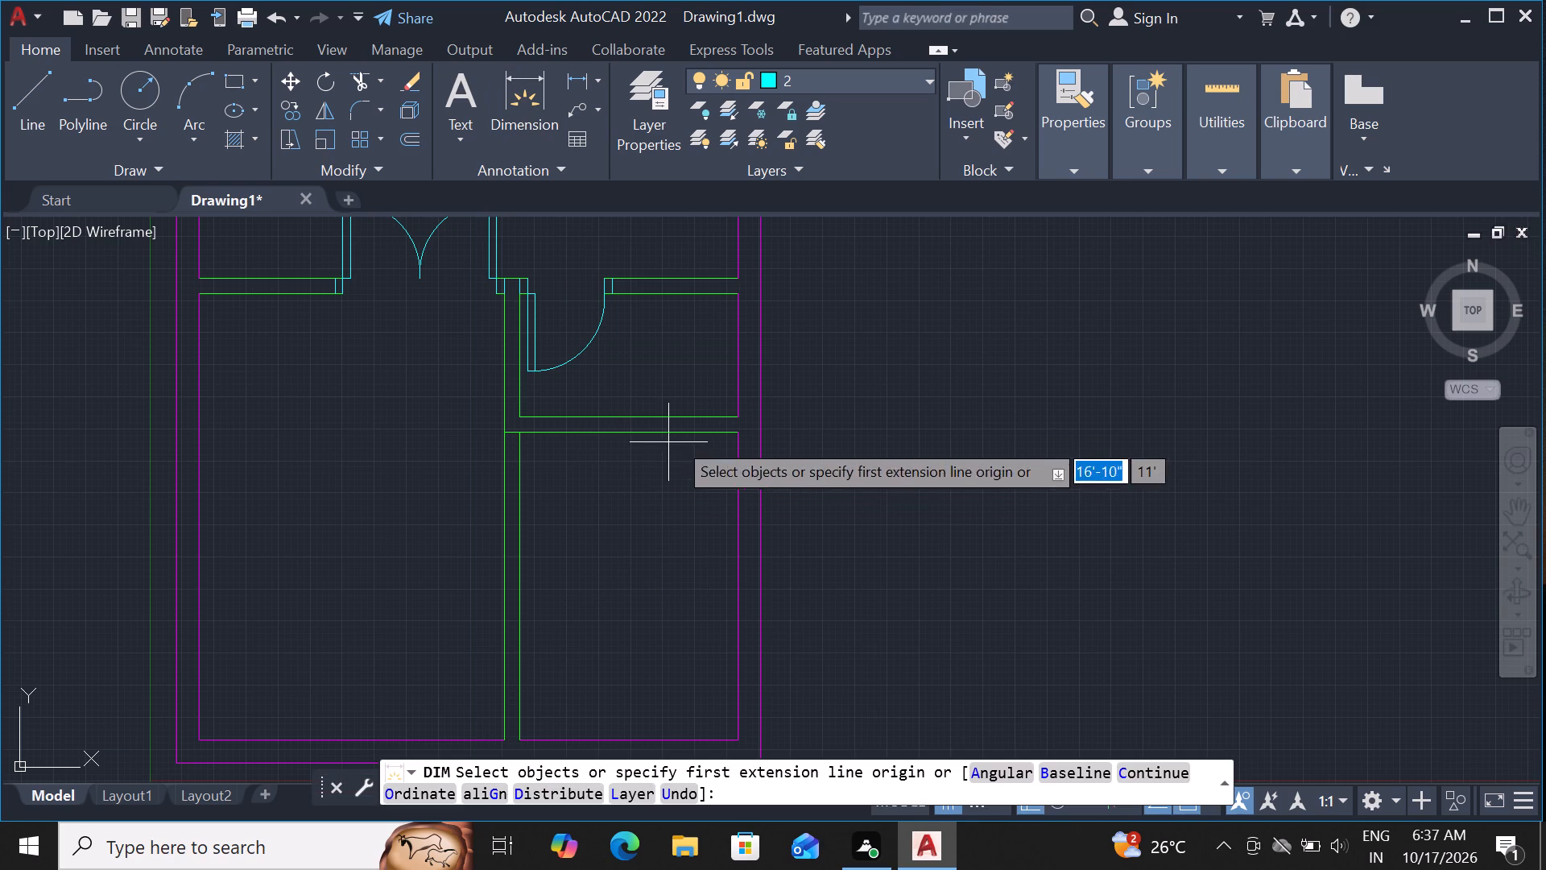
left_click(741, 436)
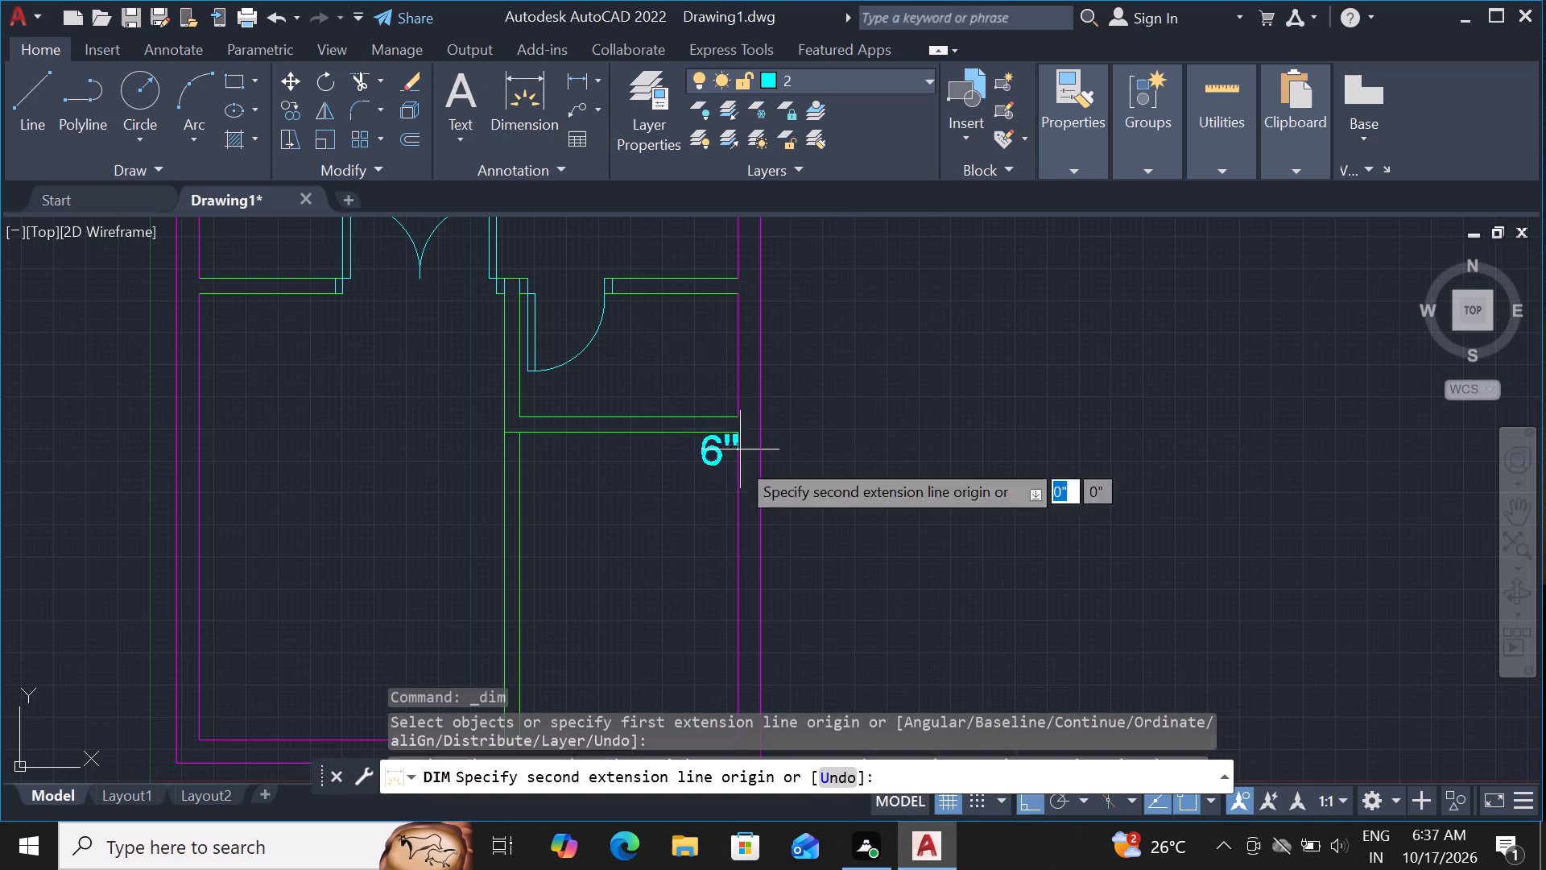
scroll(723, 428, "down", 3)
scroll(730, 511, "up", 2)
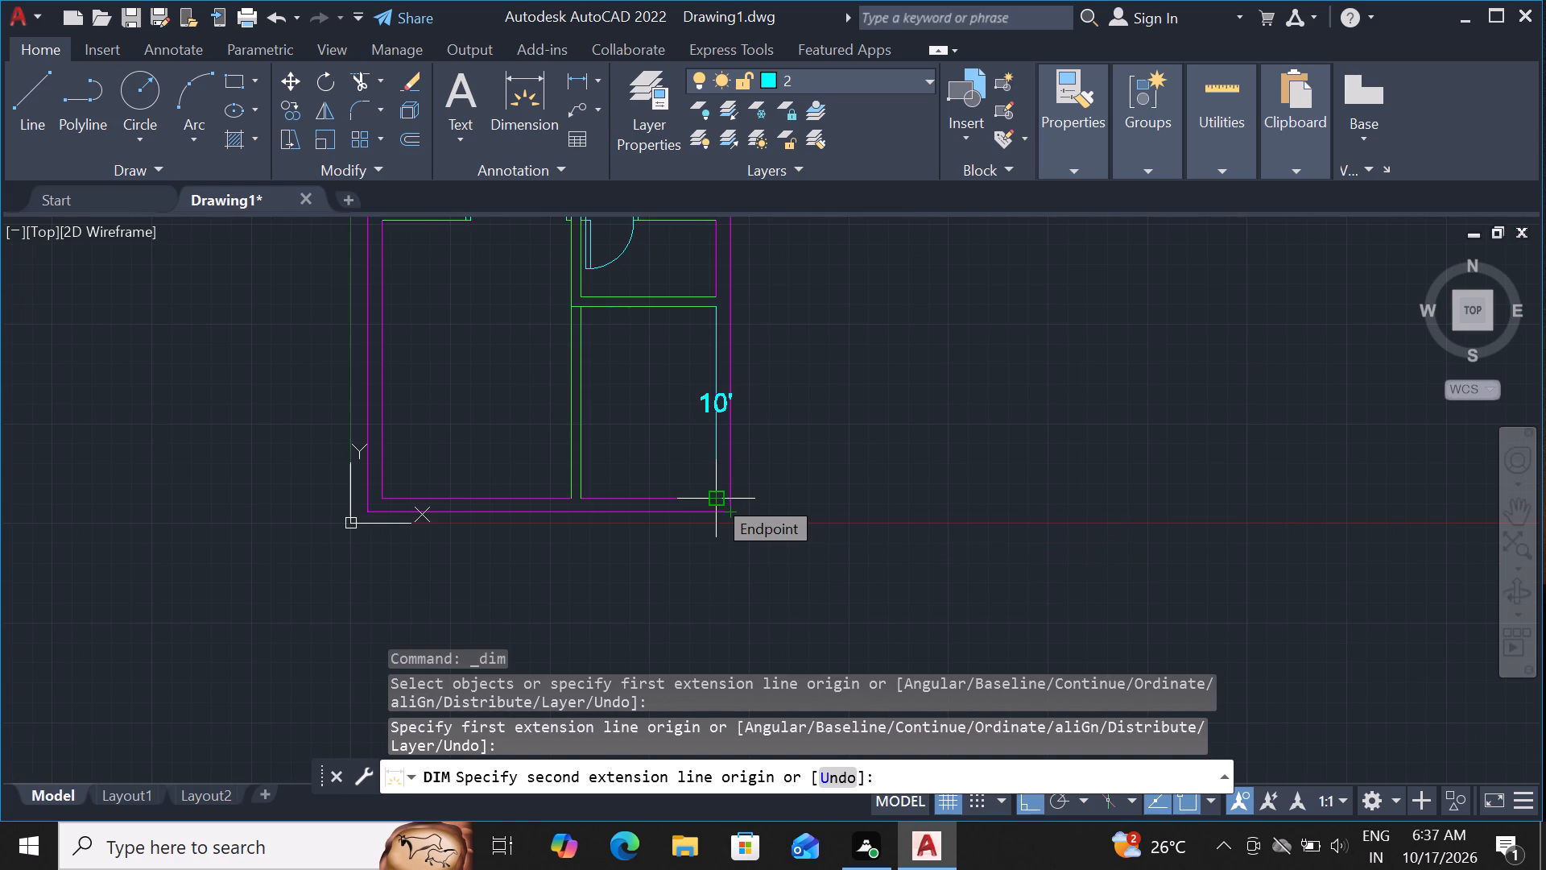
scroll(714, 496, "up", 2)
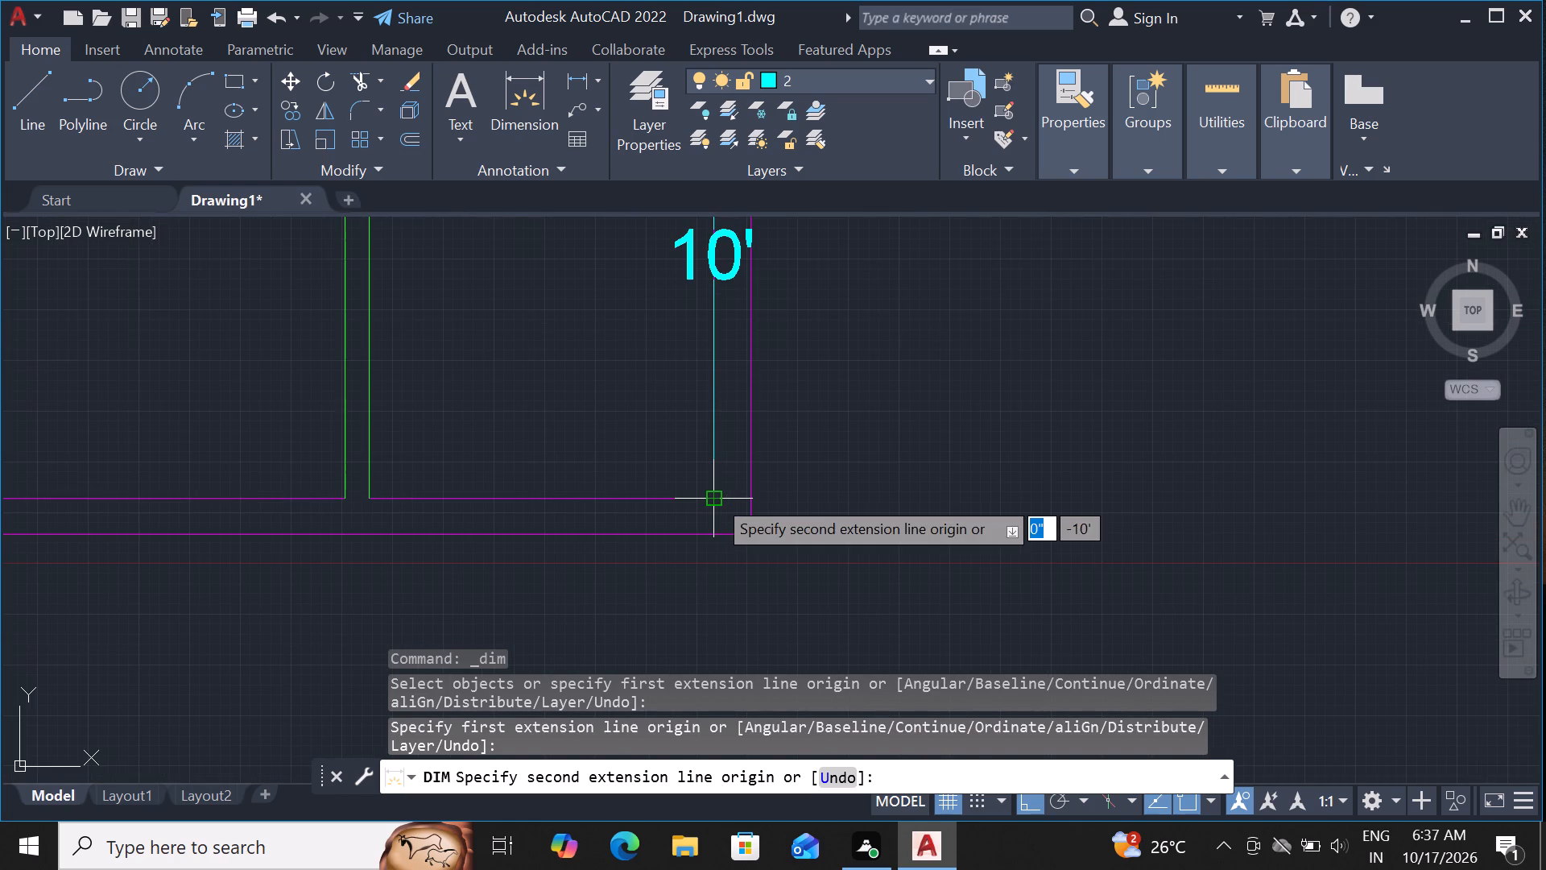
key("Escape")
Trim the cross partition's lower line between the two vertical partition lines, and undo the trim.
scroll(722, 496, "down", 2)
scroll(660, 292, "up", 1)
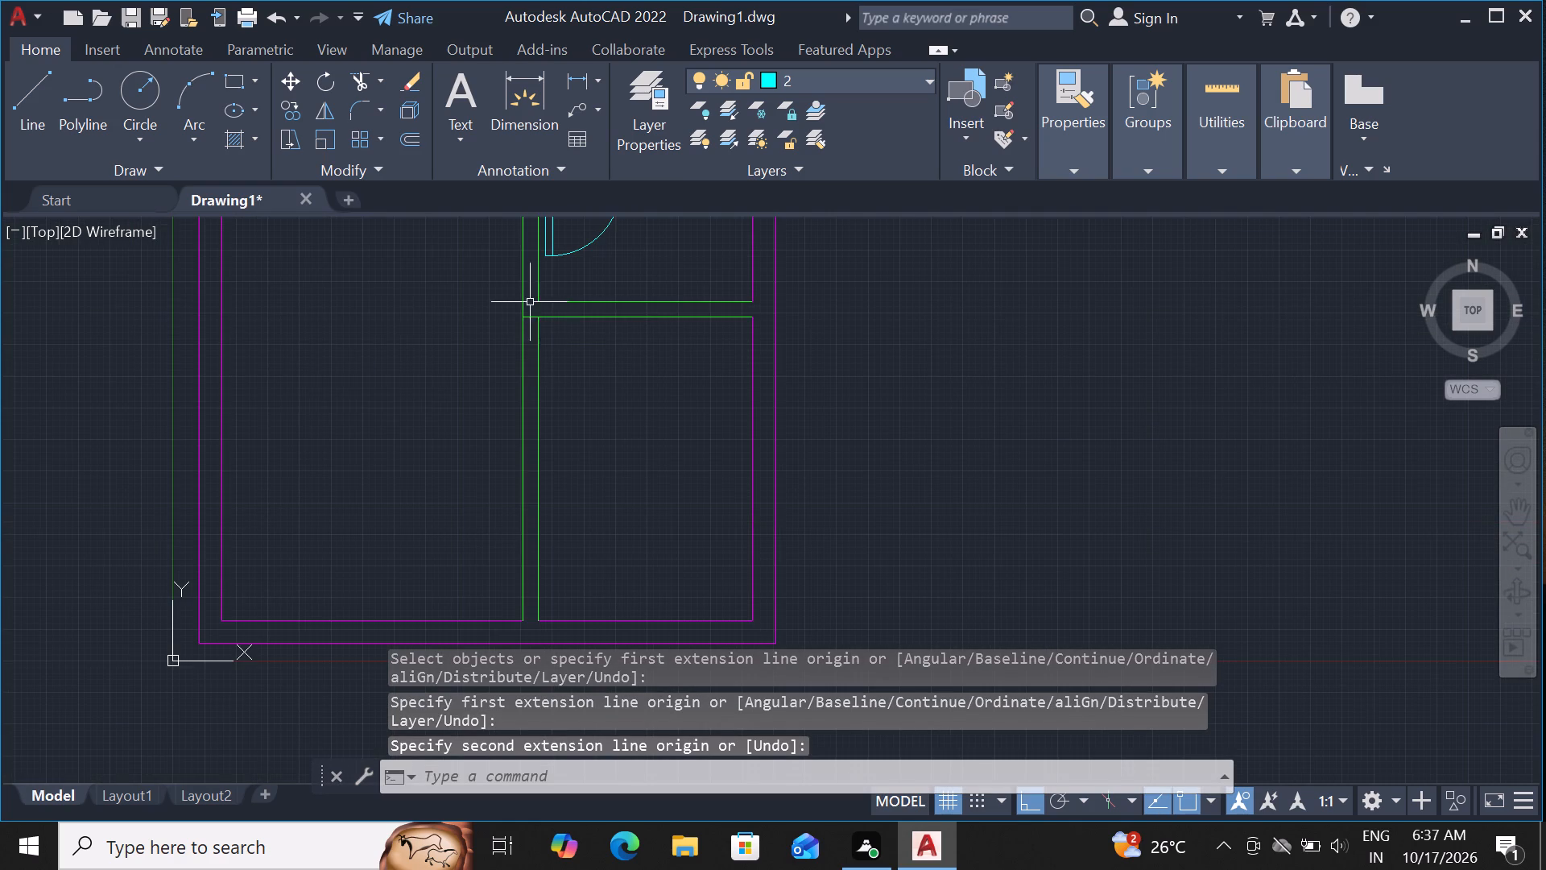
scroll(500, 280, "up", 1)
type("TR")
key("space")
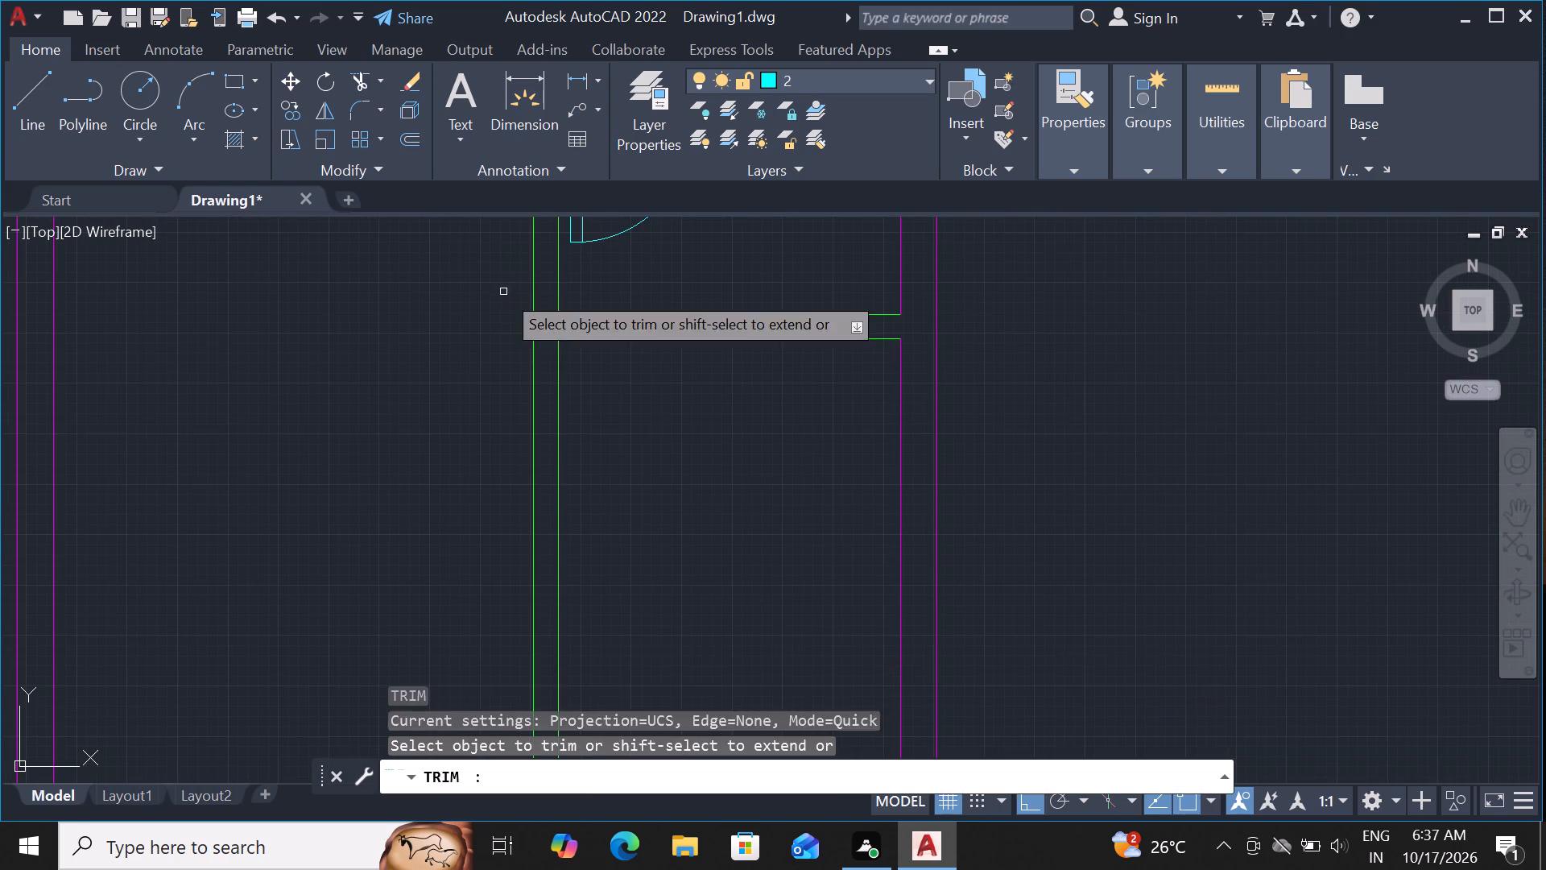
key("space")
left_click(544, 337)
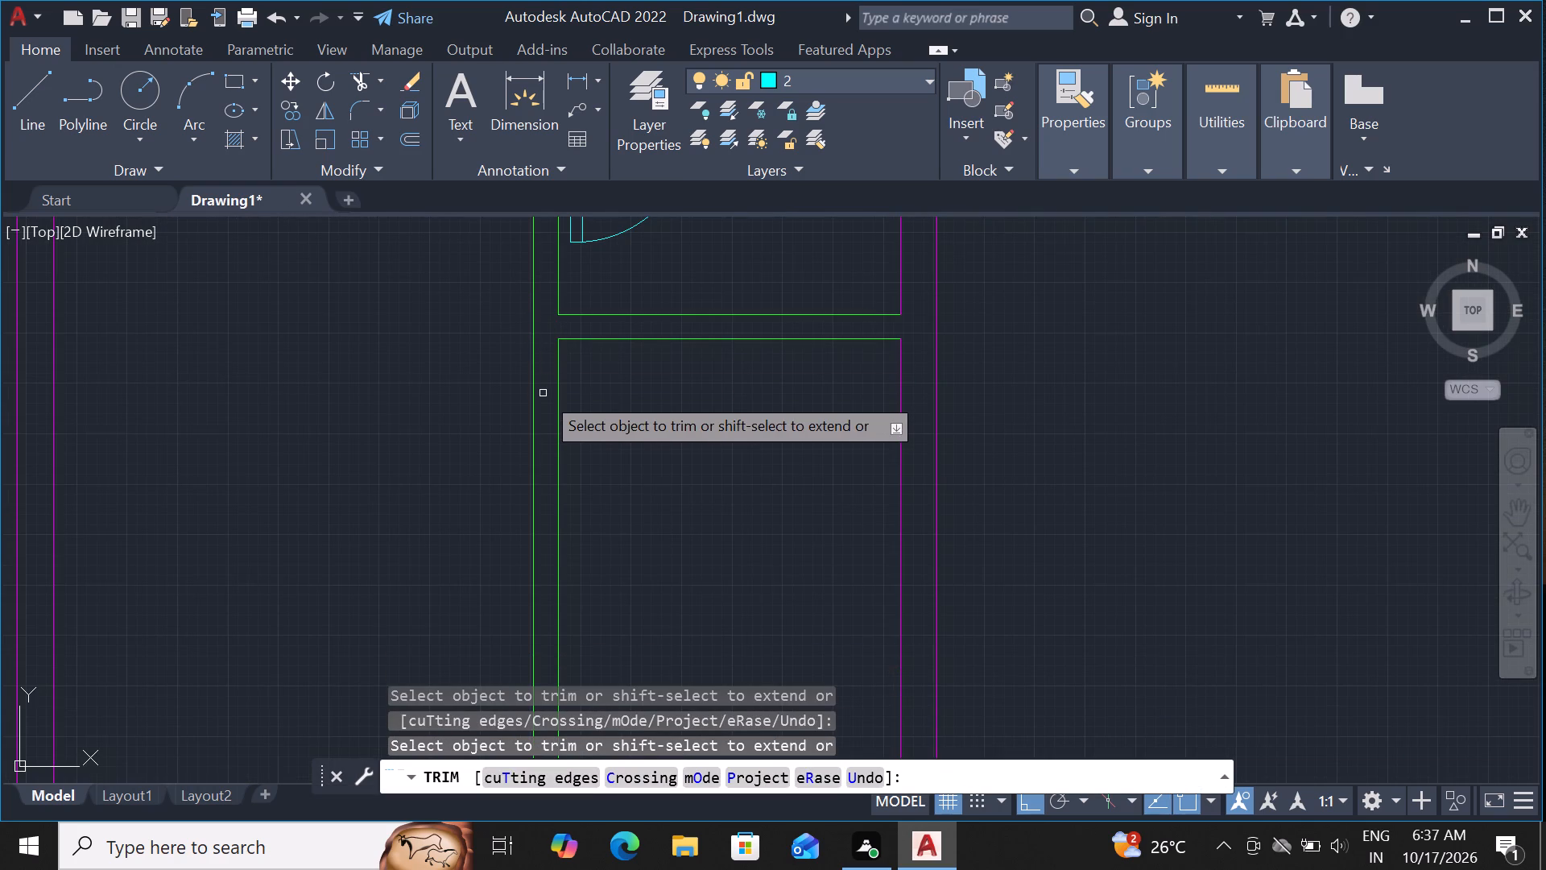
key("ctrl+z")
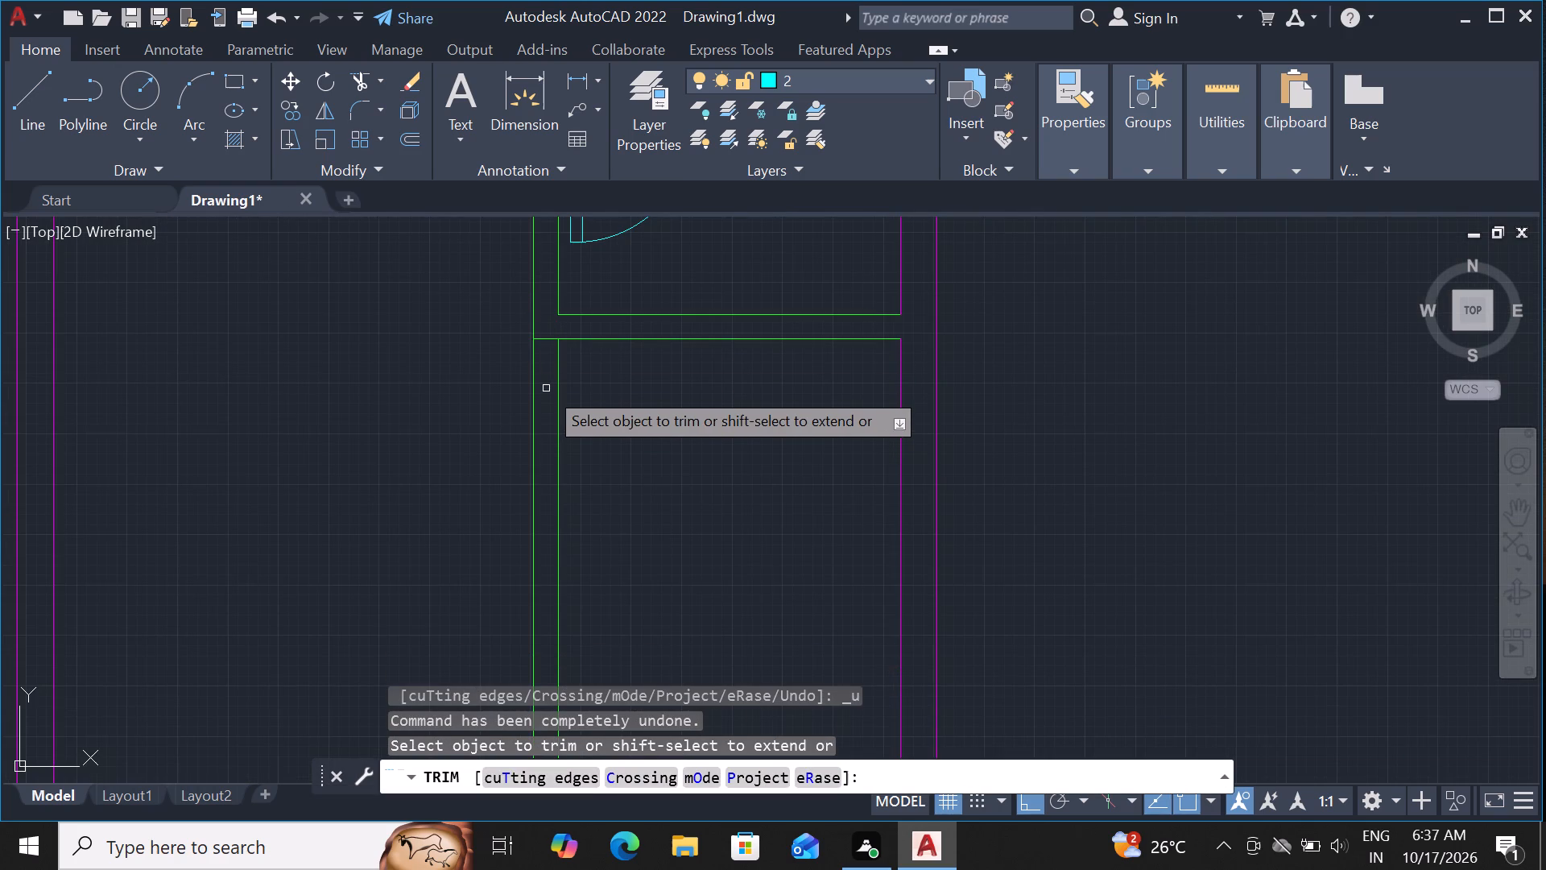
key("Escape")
Extend the vertical partition's left line and the large bottom room's left inner wall line down to the outer bottom wall line.
scroll(546, 398, "down", 3)
scroll(531, 499, "up", 2)
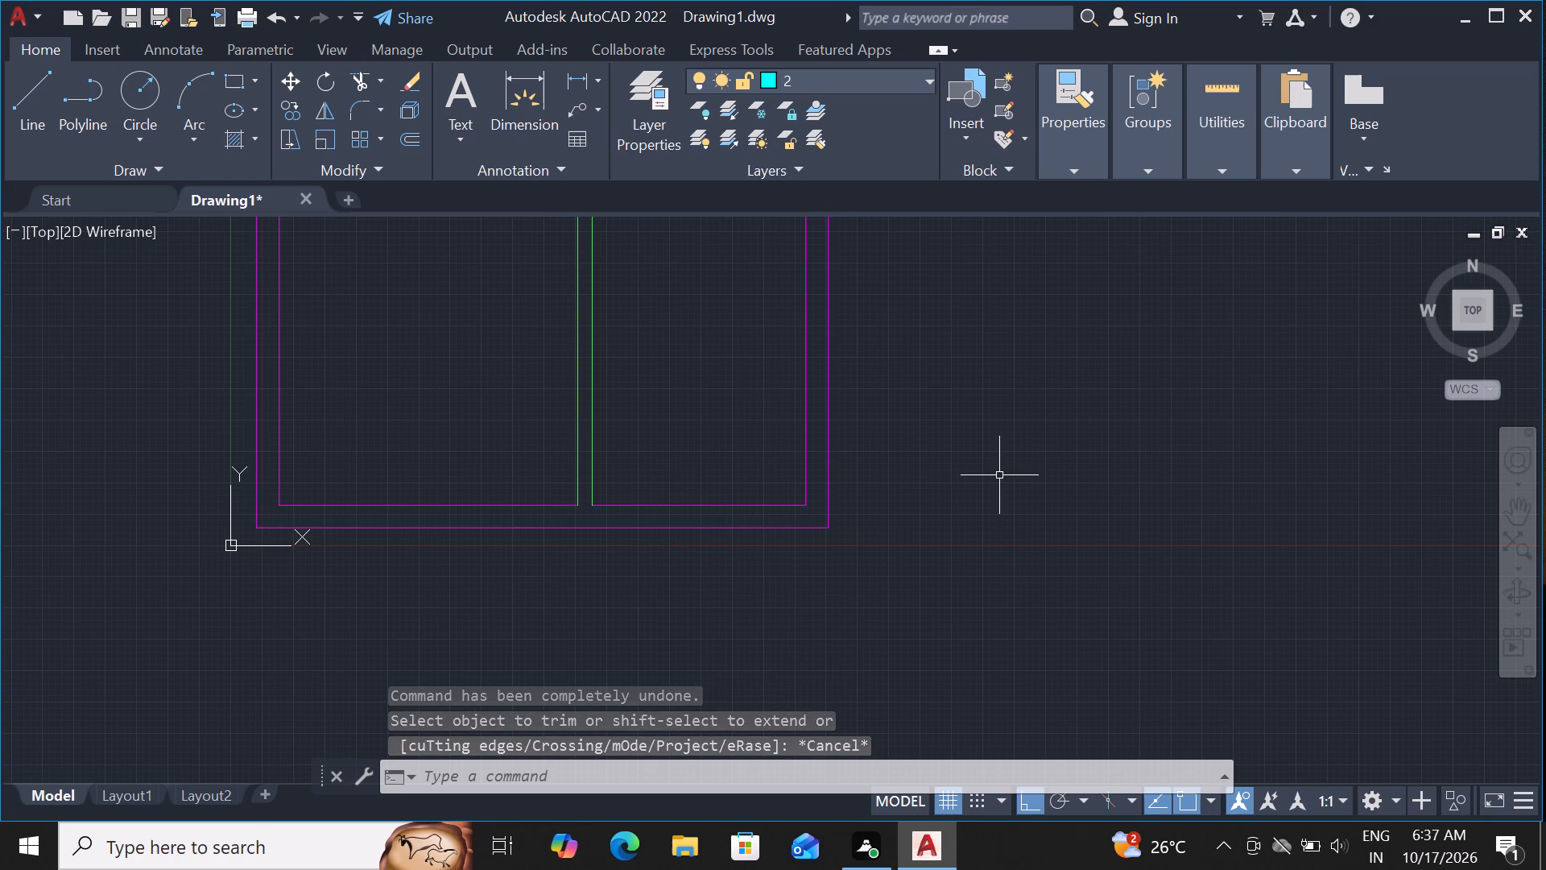
scroll(957, 530, "down", 3)
scroll(940, 535, "up", 1)
scroll(932, 539, "down", 1)
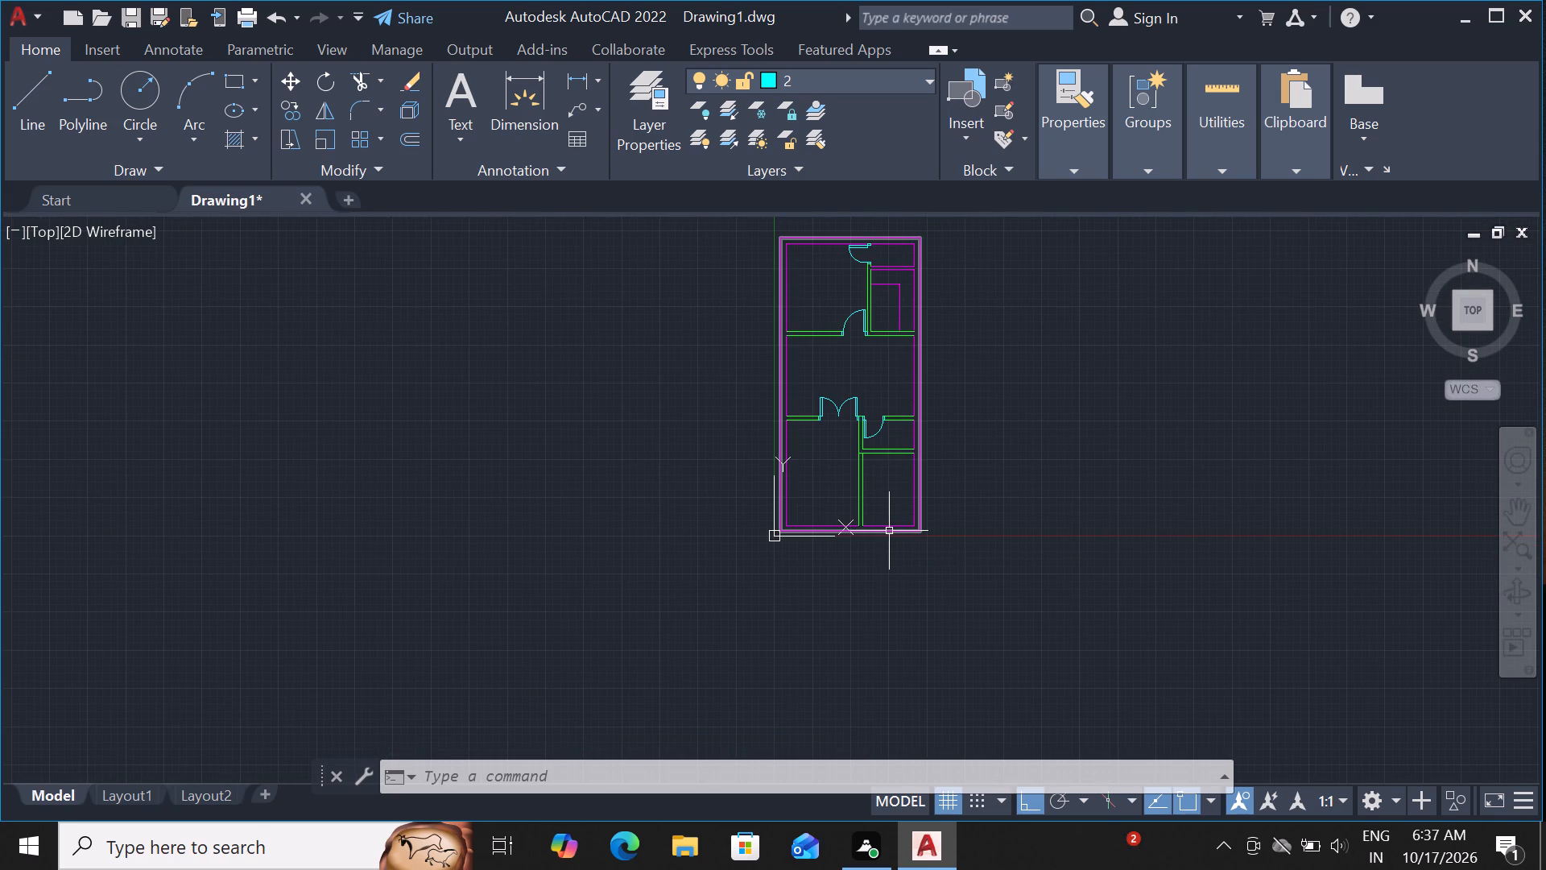
scroll(845, 547, "up", 2)
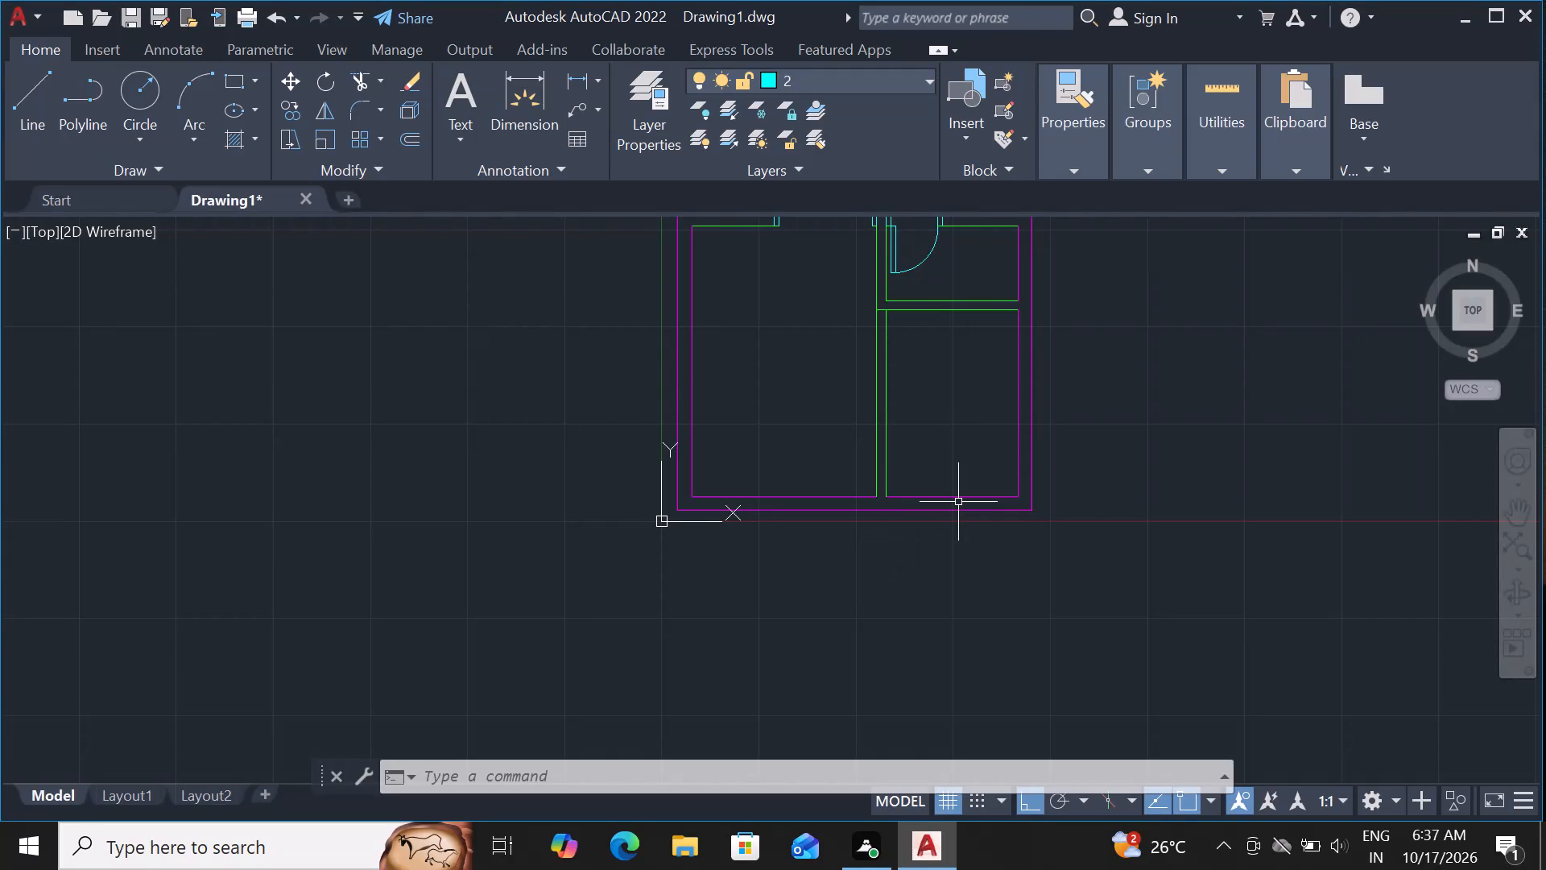
type("EX")
key("space")
key("space")
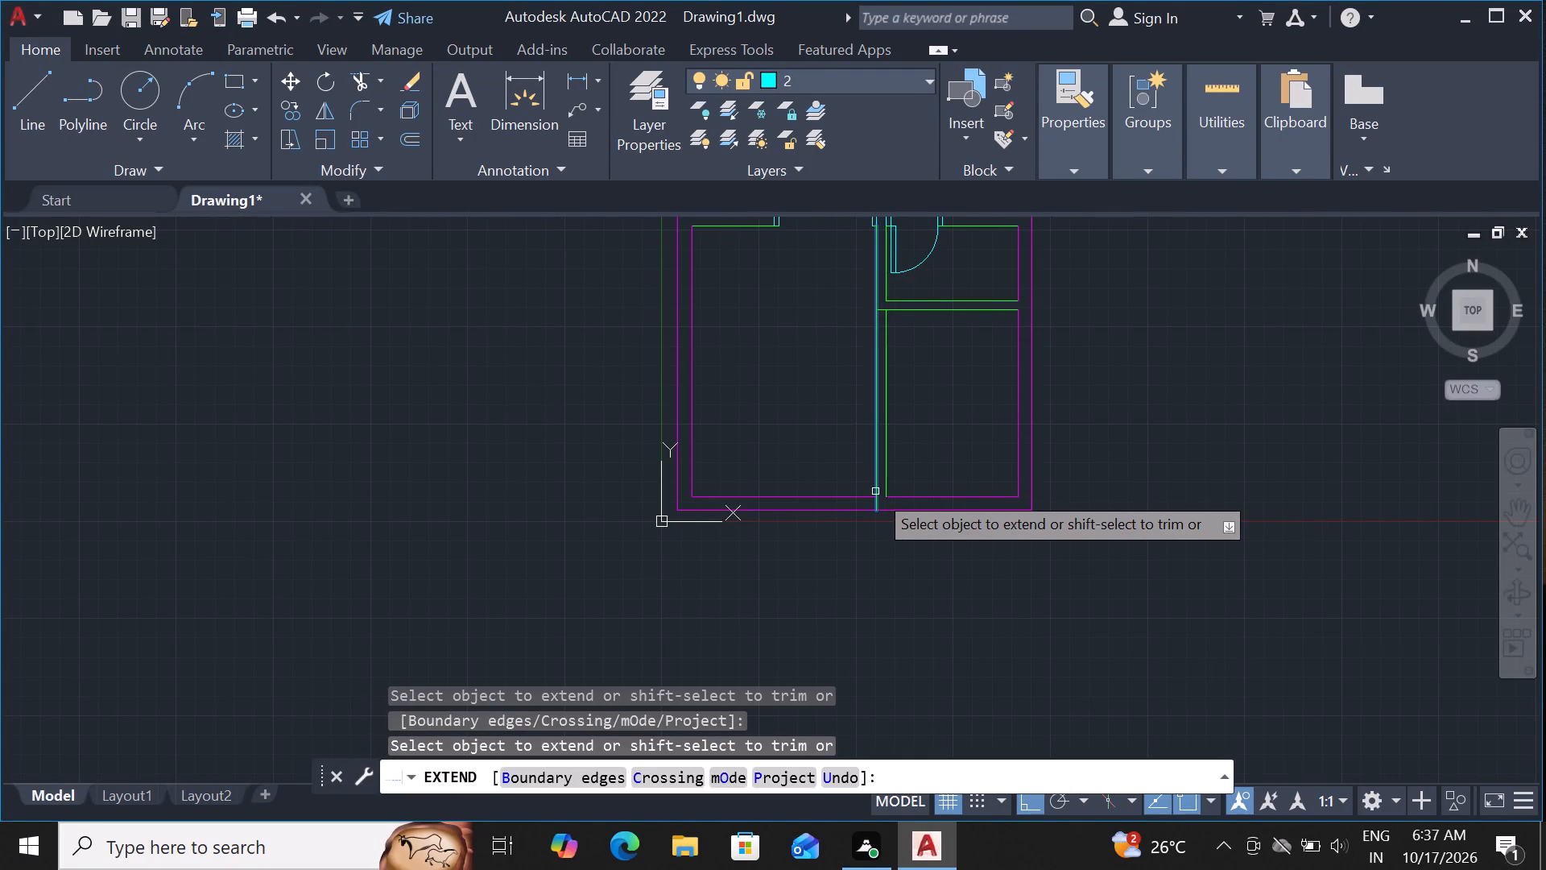
left_click(875, 491)
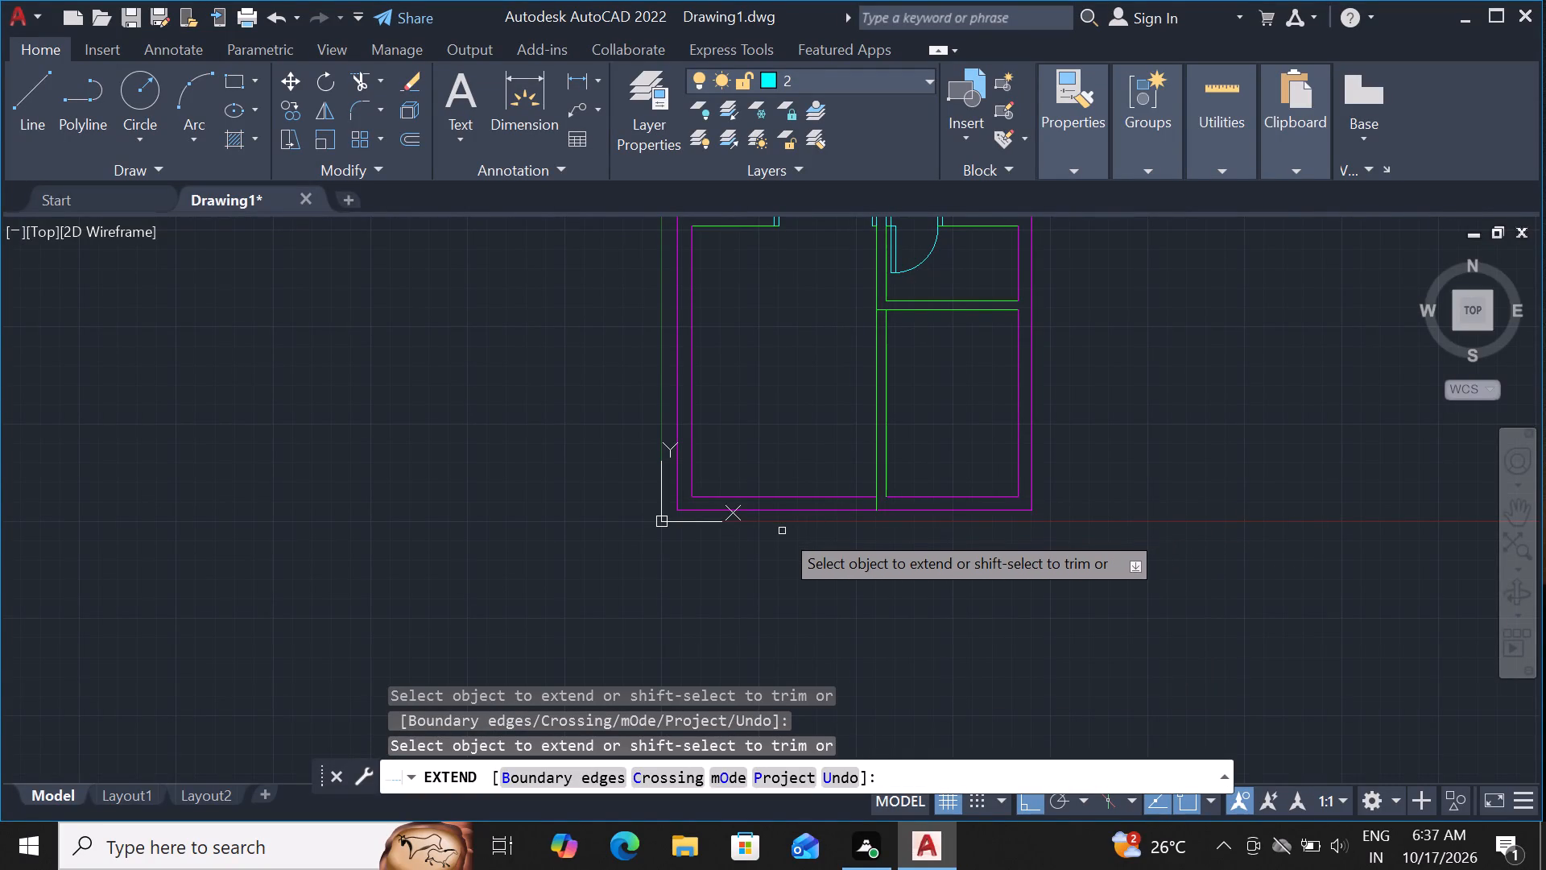
left_click(692, 480)
key("Escape")
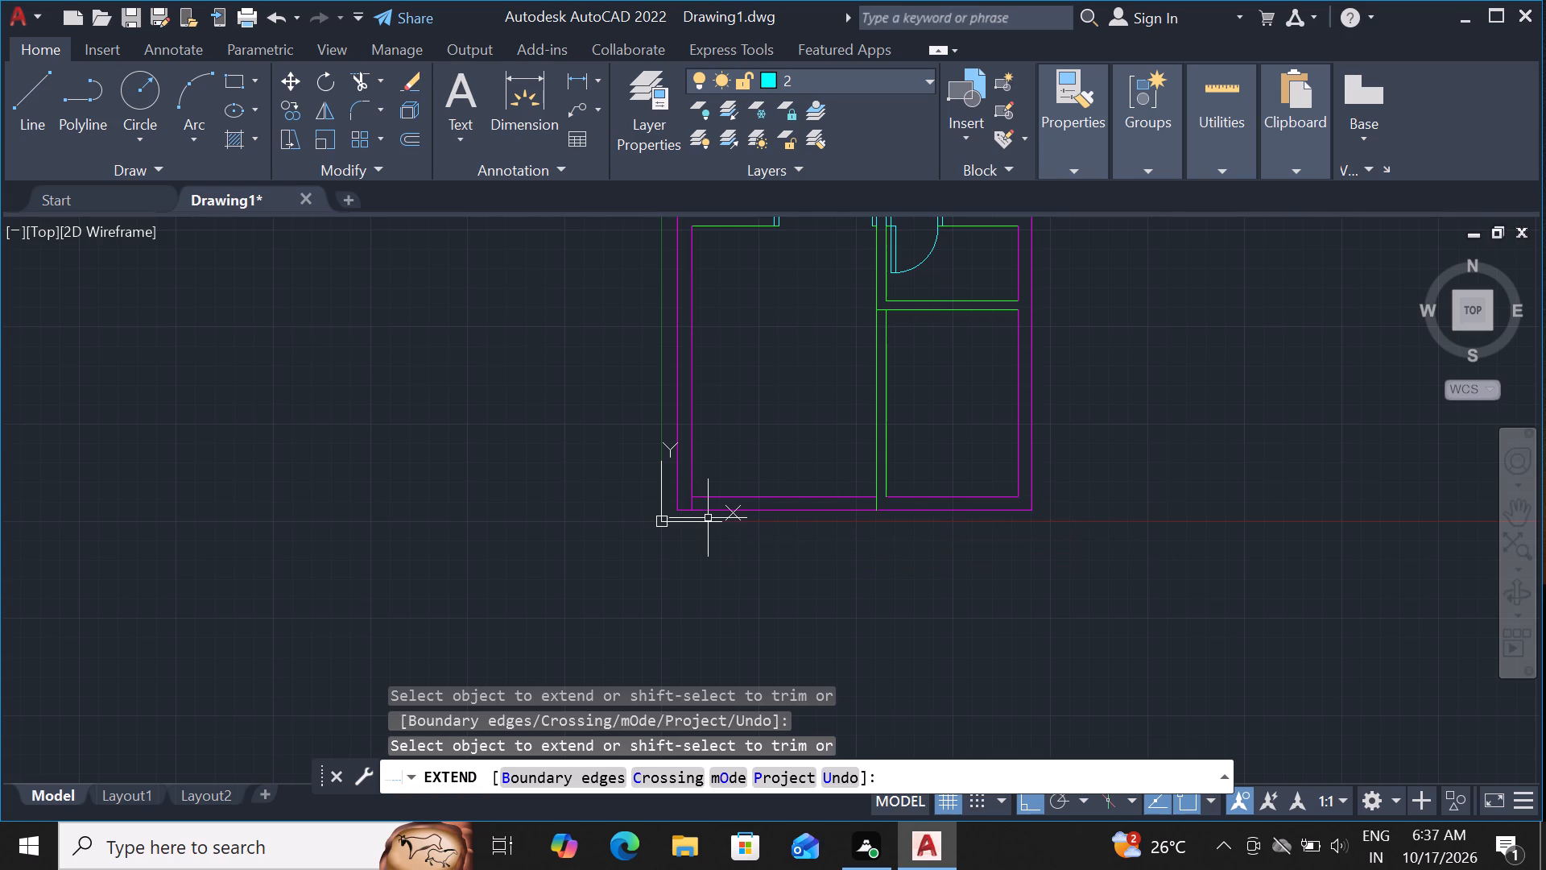
Trim away the large bottom room's inner bottom wall line between the left wall and the vertical partition.
type("TR")
key("space")
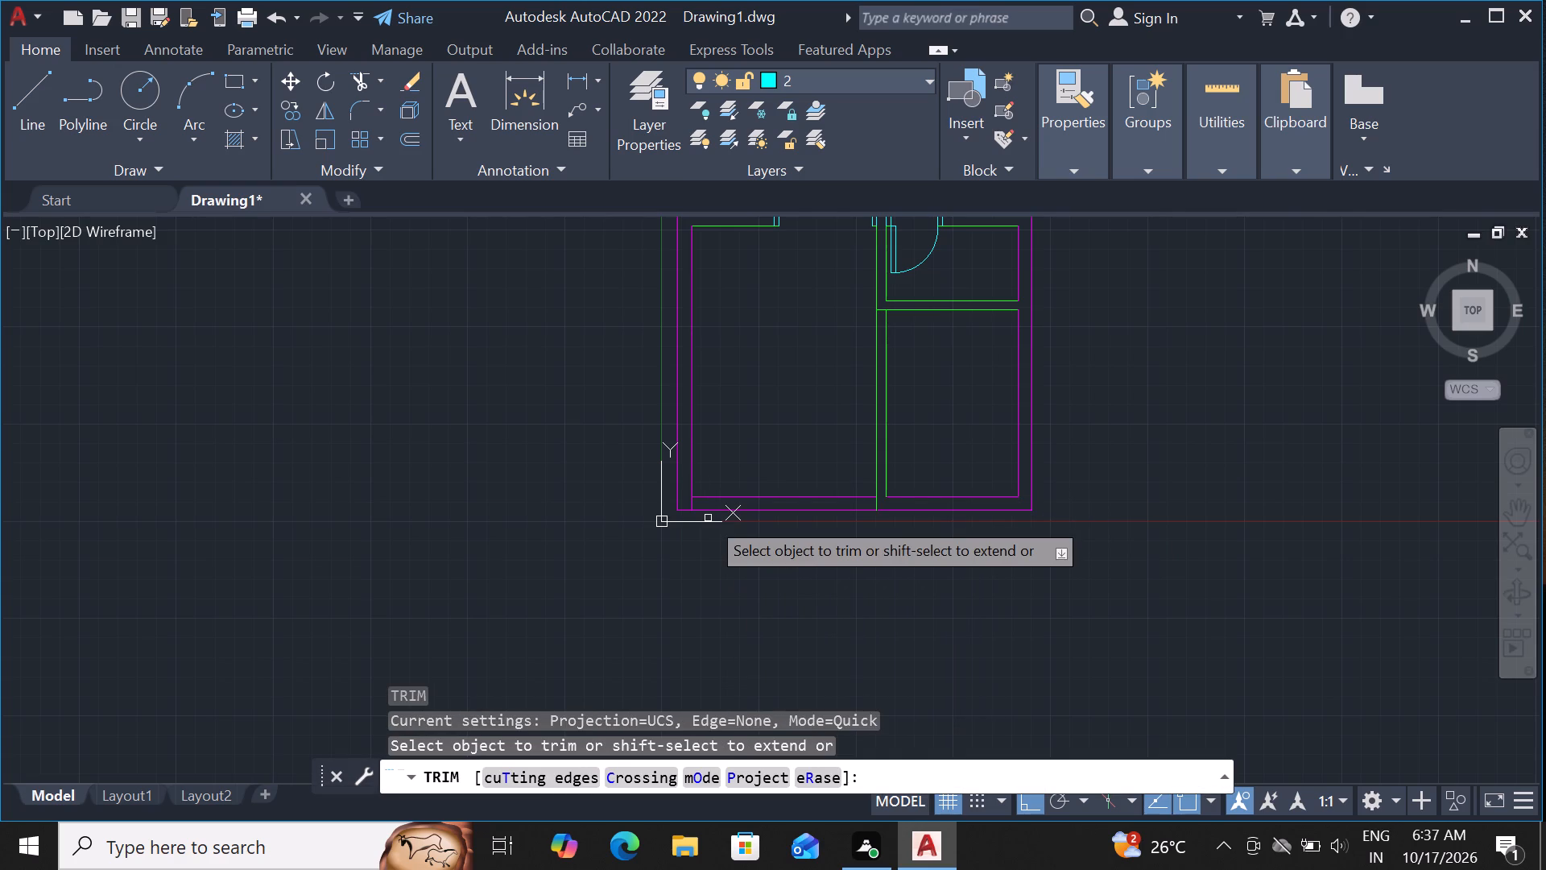
key("space")
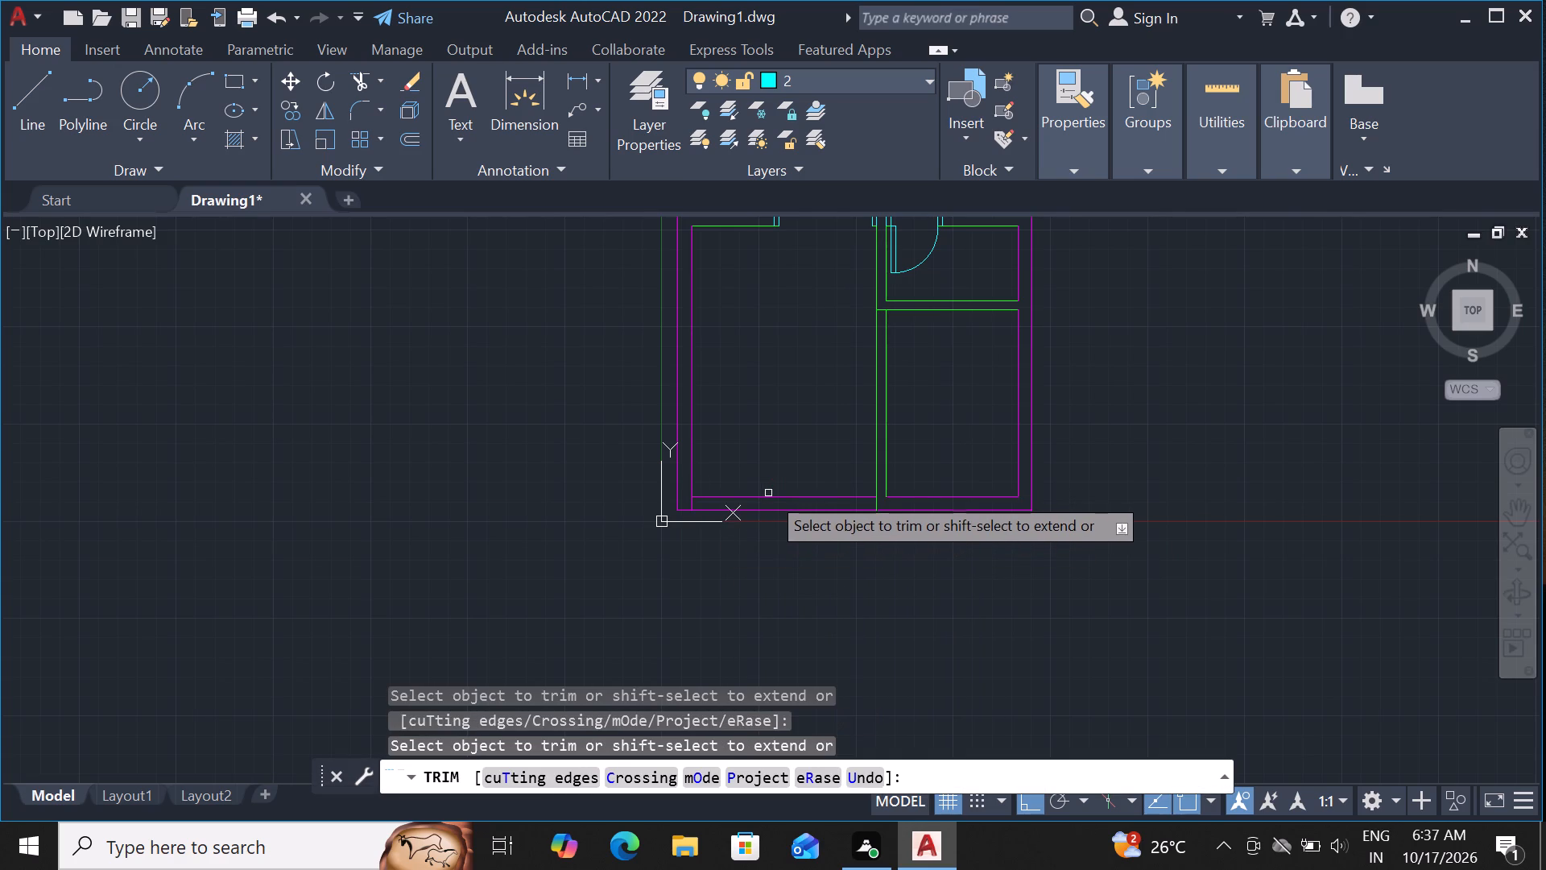
left_click(768, 495)
scroll(787, 483, "down", 1)
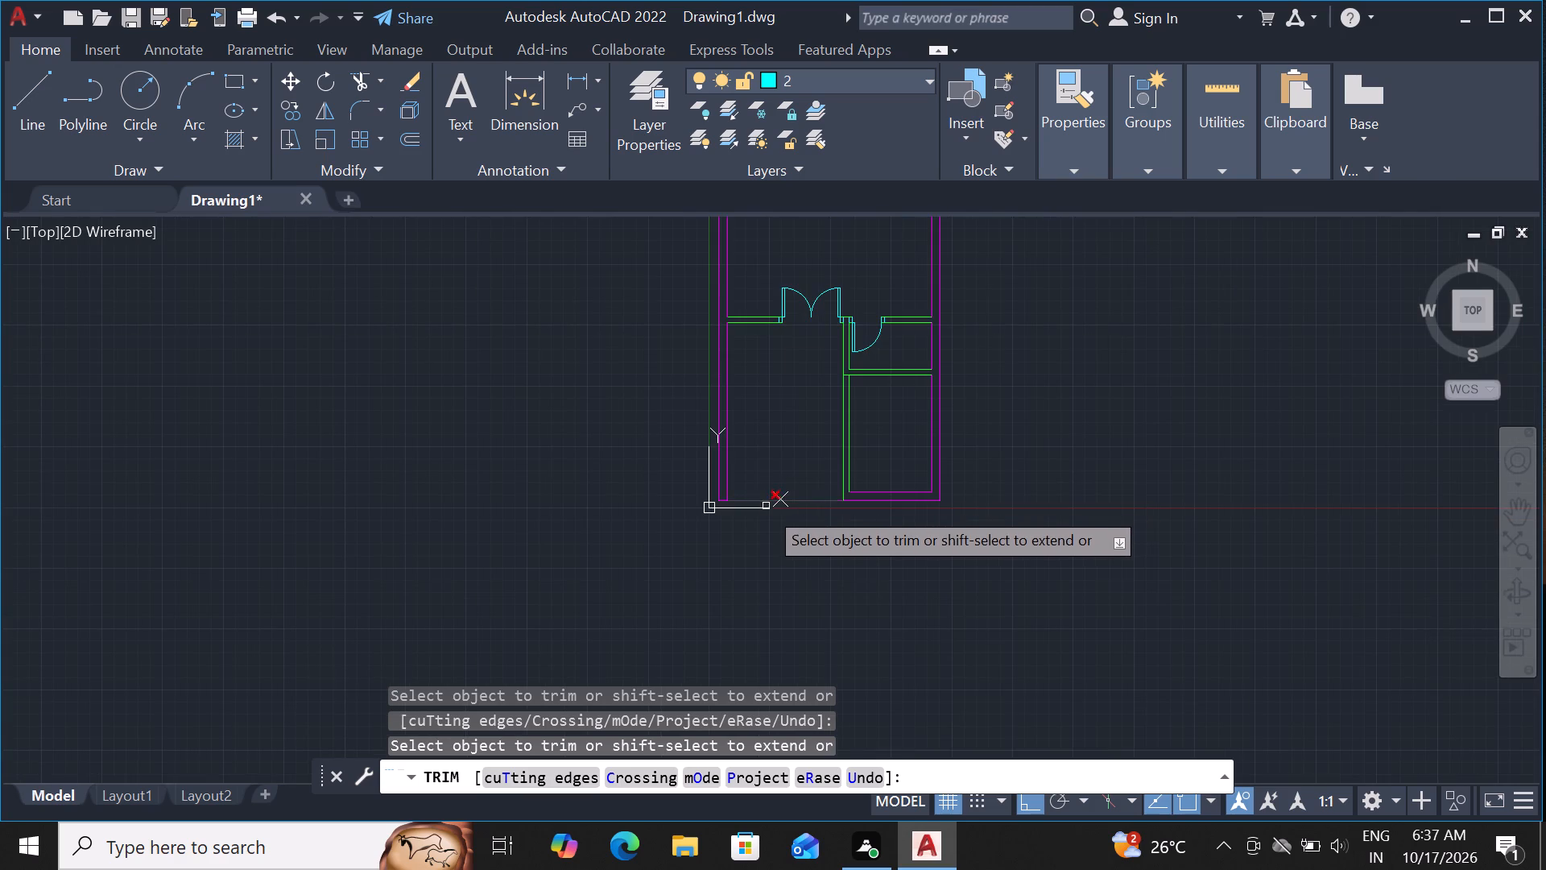
key("Escape")
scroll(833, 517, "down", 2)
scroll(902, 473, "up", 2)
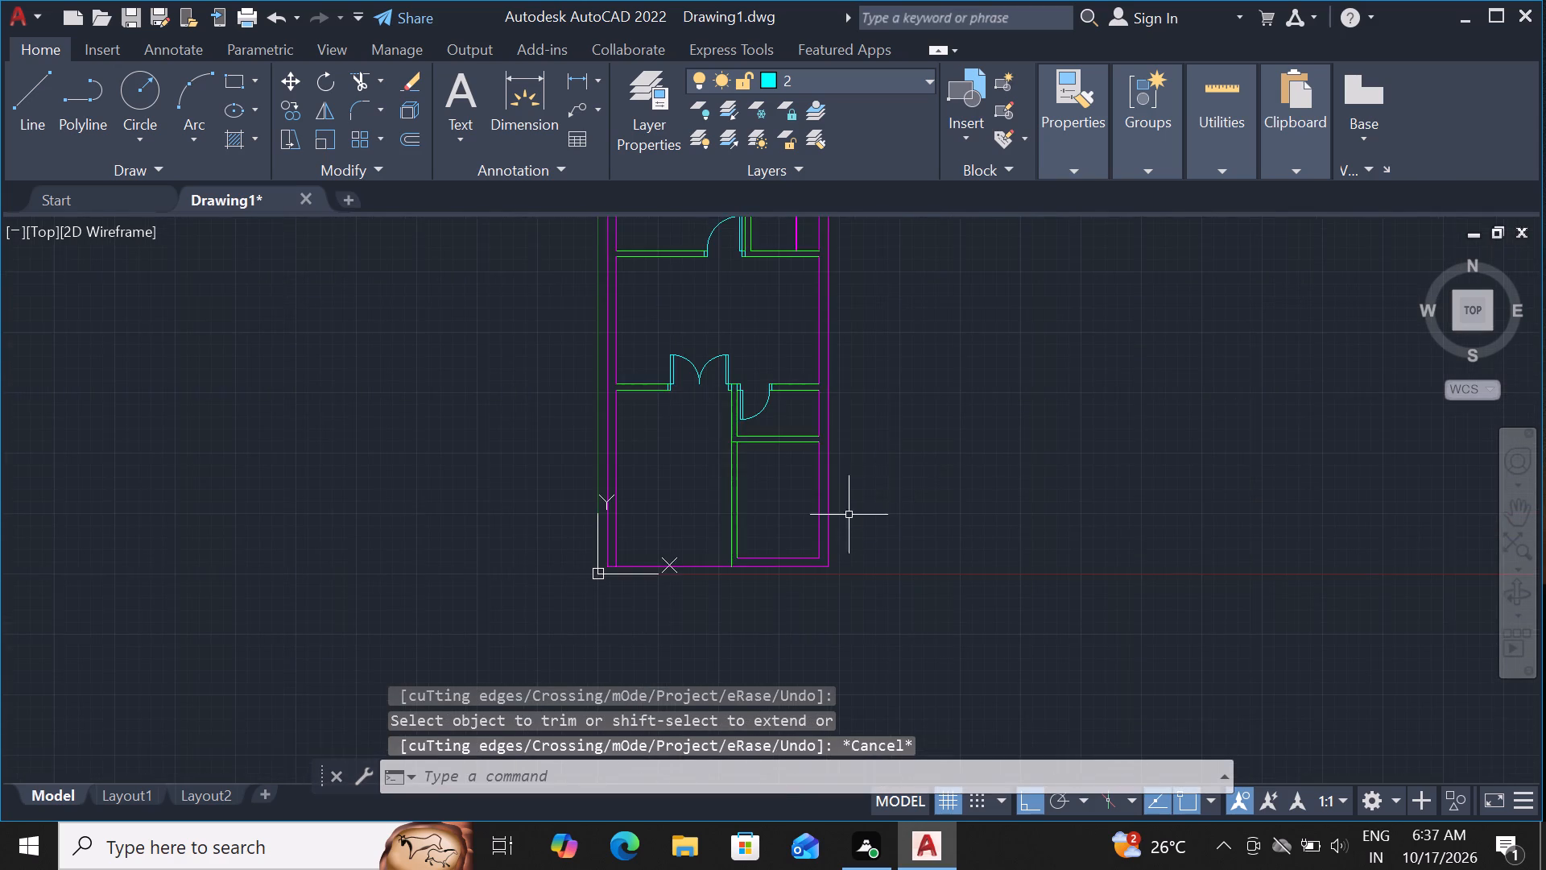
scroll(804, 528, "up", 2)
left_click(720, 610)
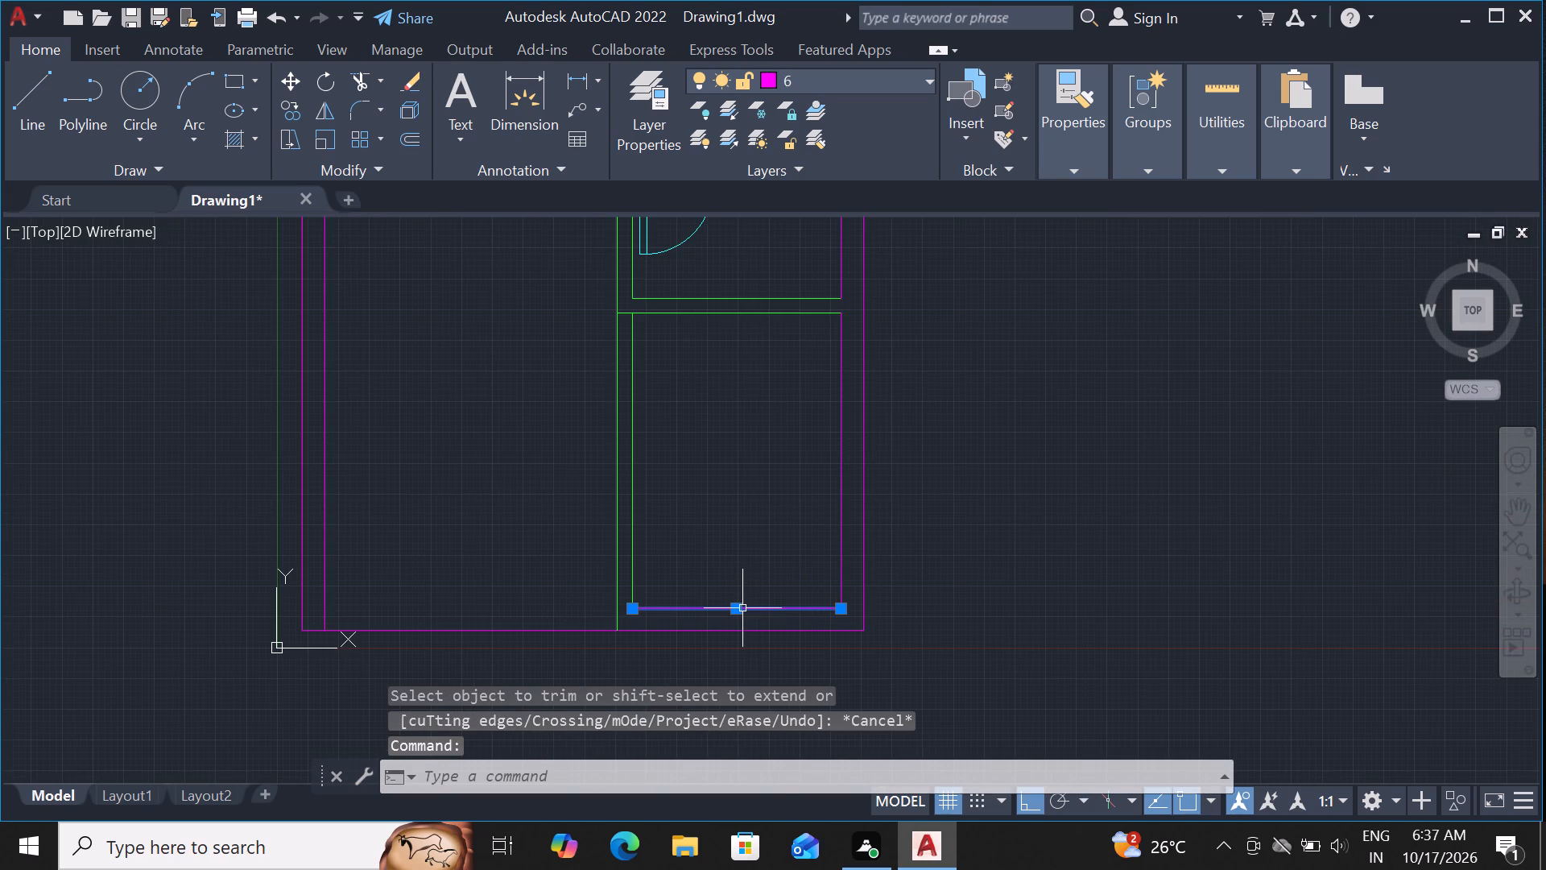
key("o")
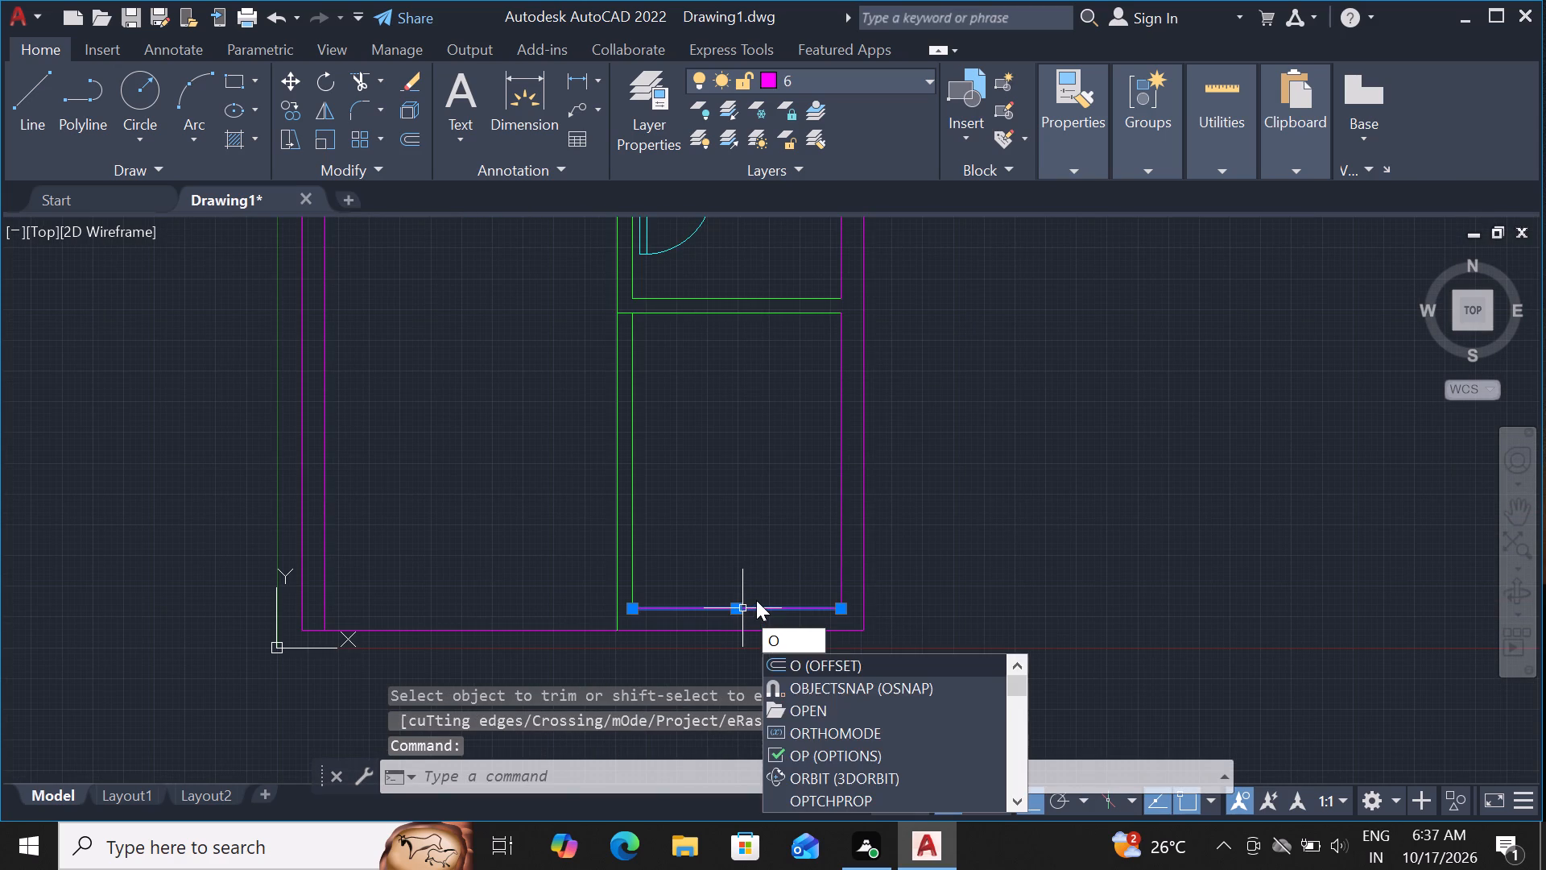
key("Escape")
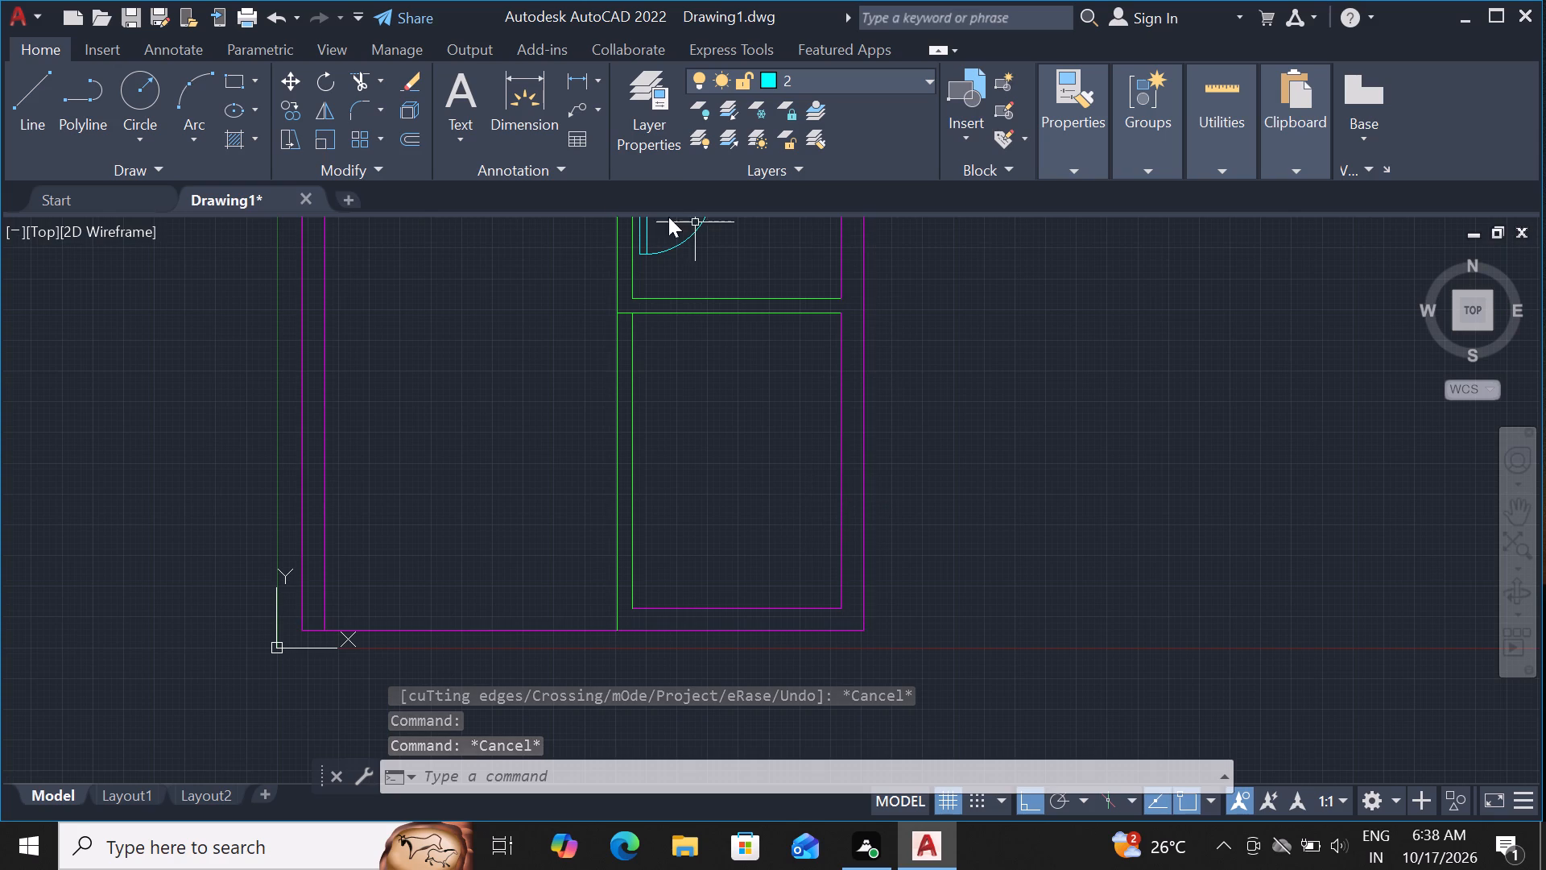
Make layer 4 the current layer.
left_click(533, 84)
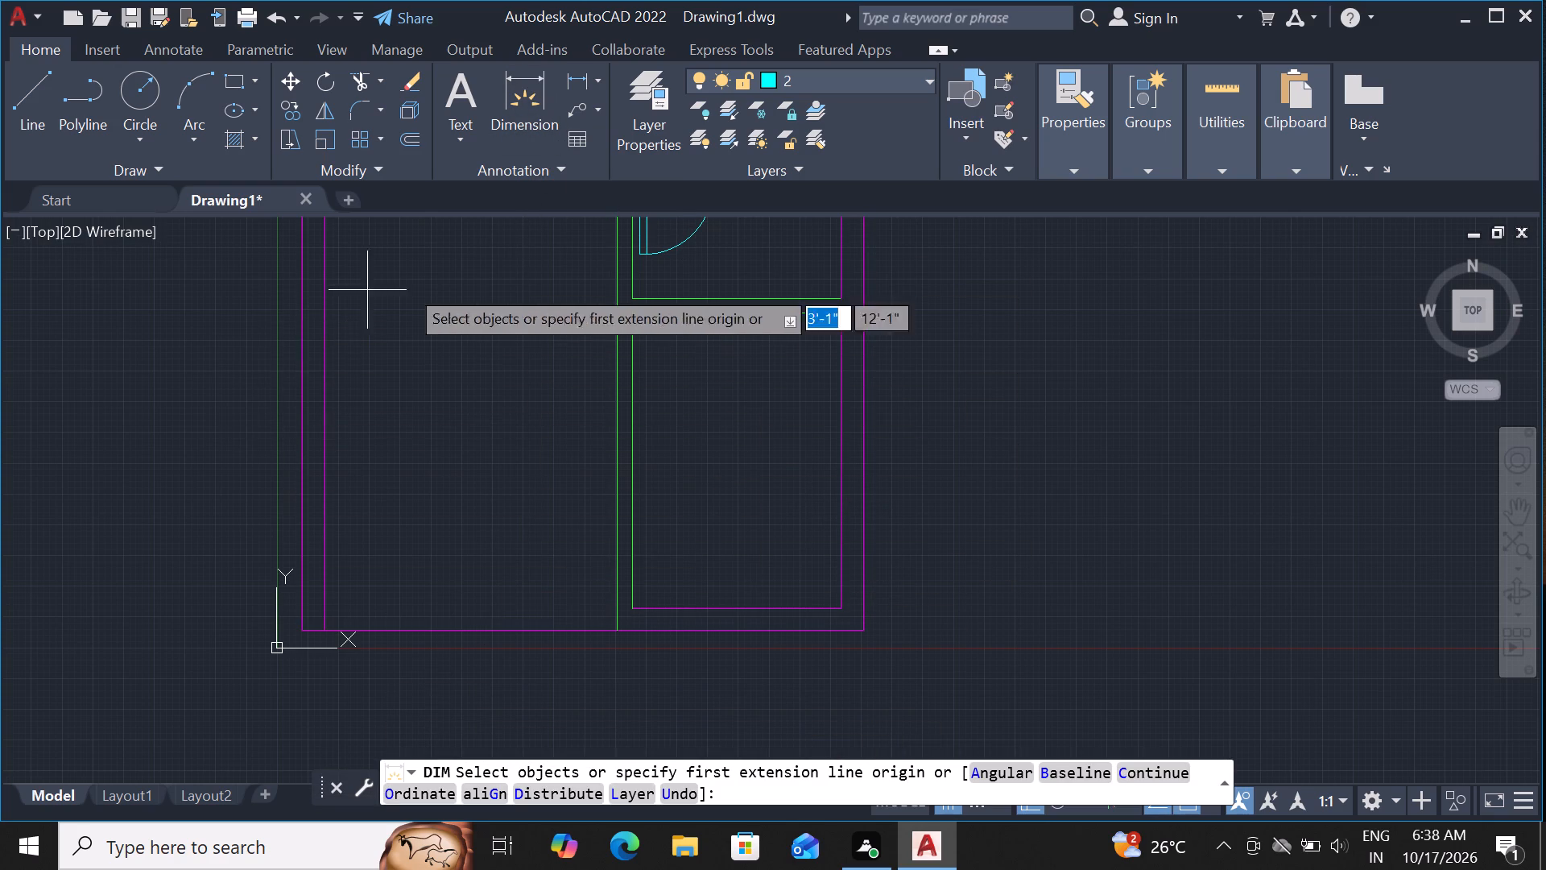
left_click(924, 85)
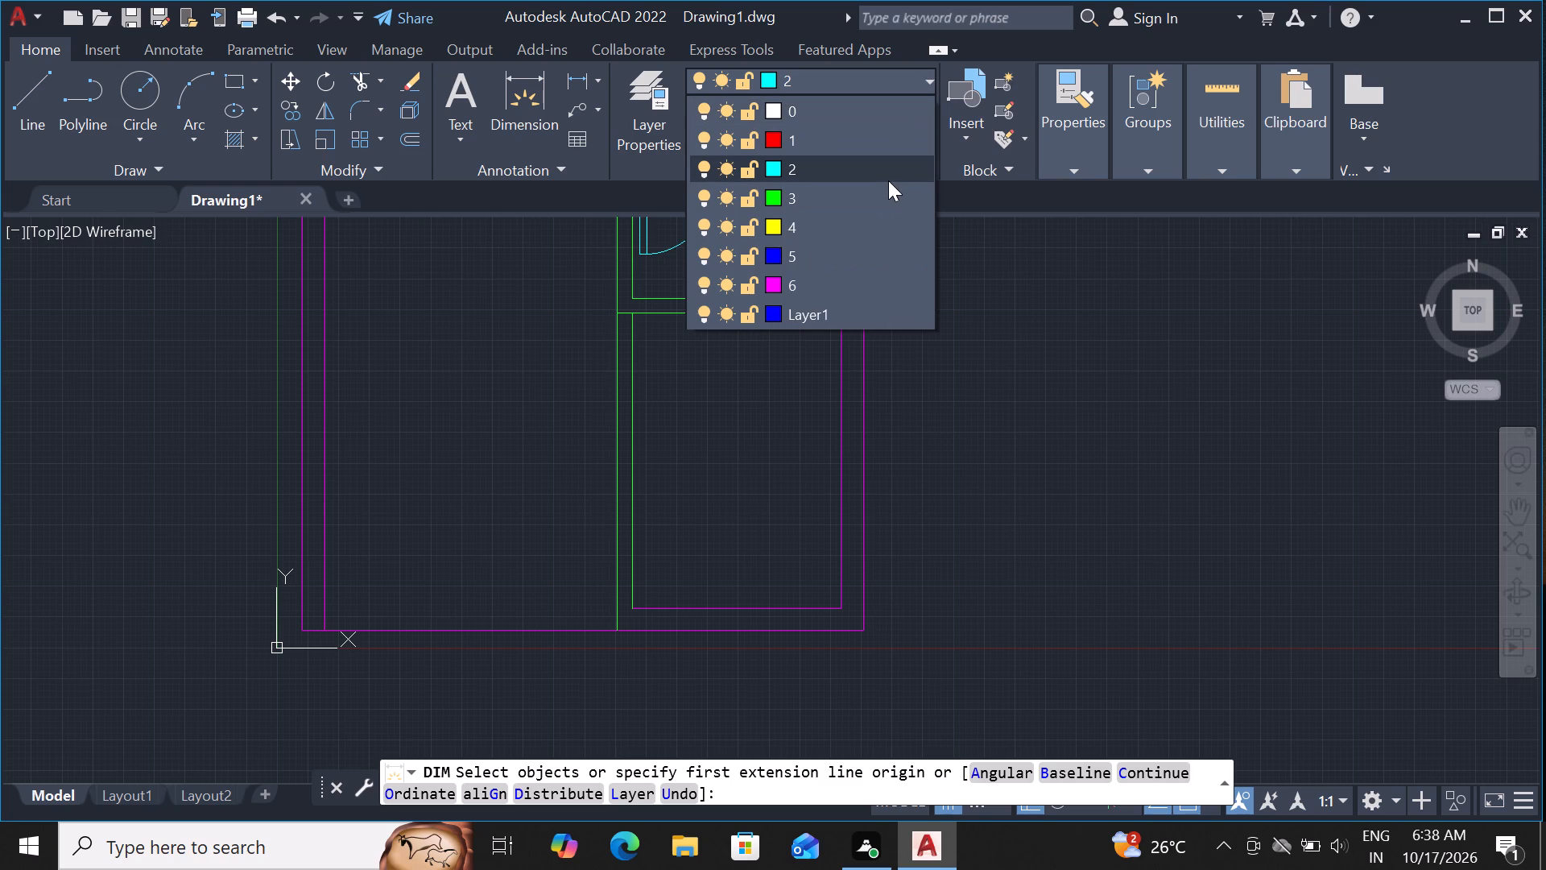
left_click(863, 232)
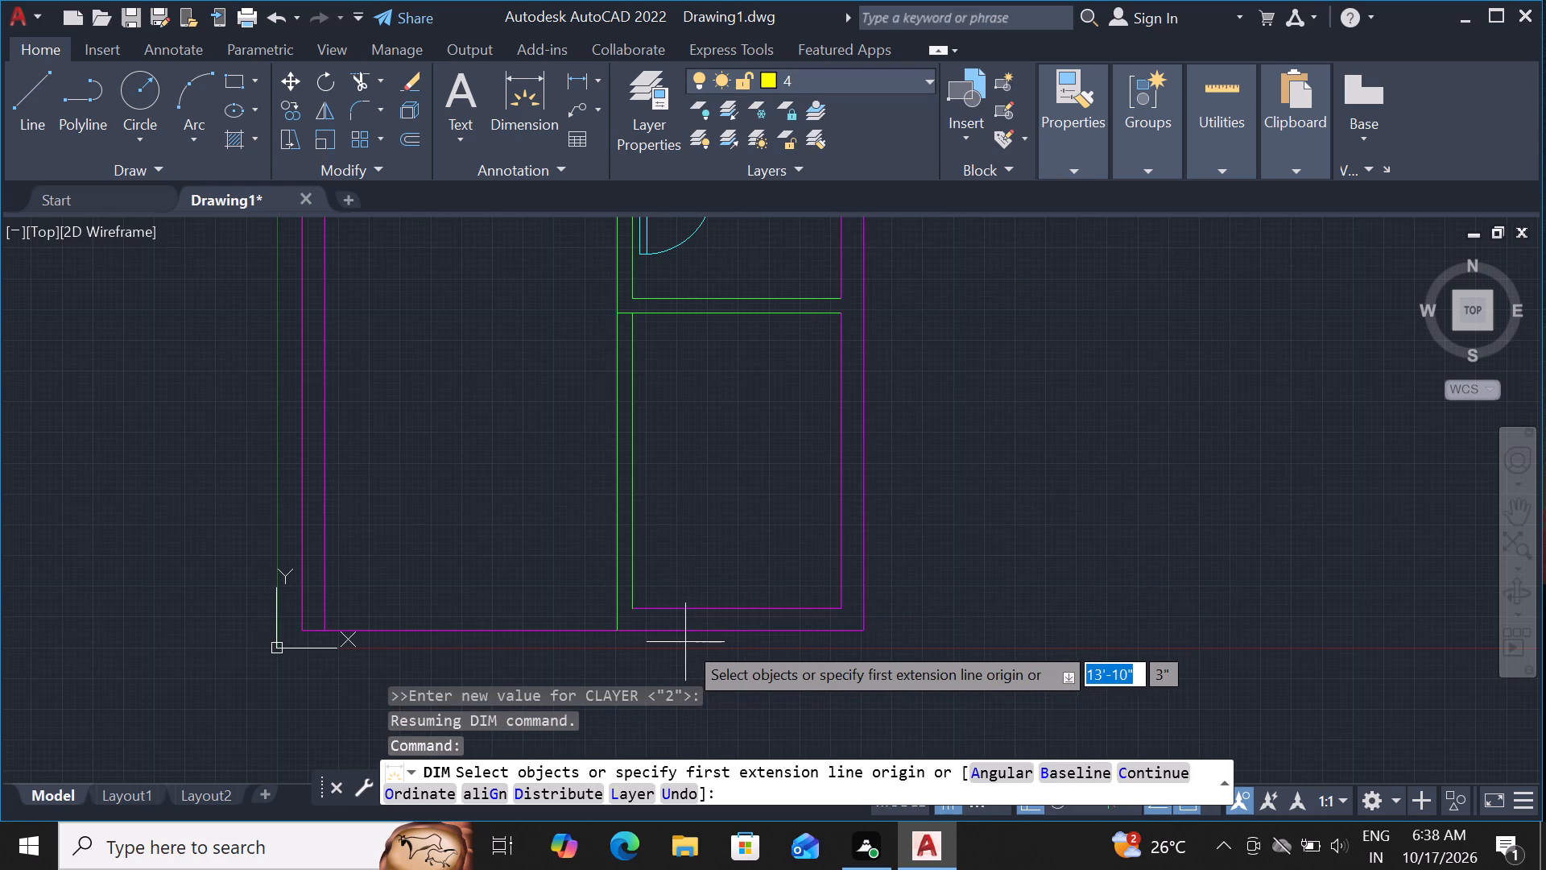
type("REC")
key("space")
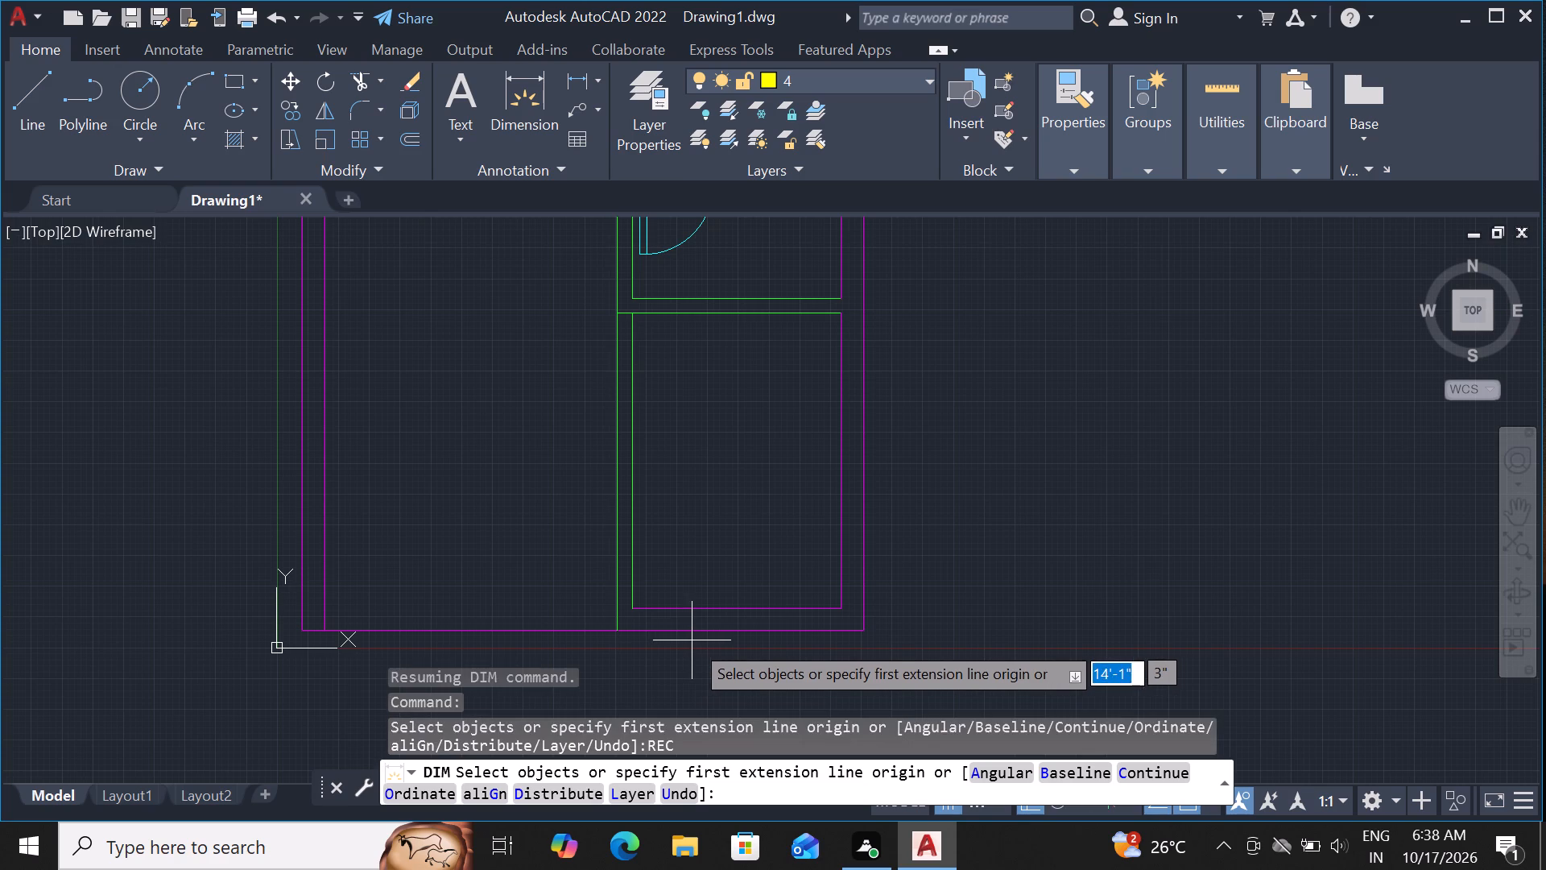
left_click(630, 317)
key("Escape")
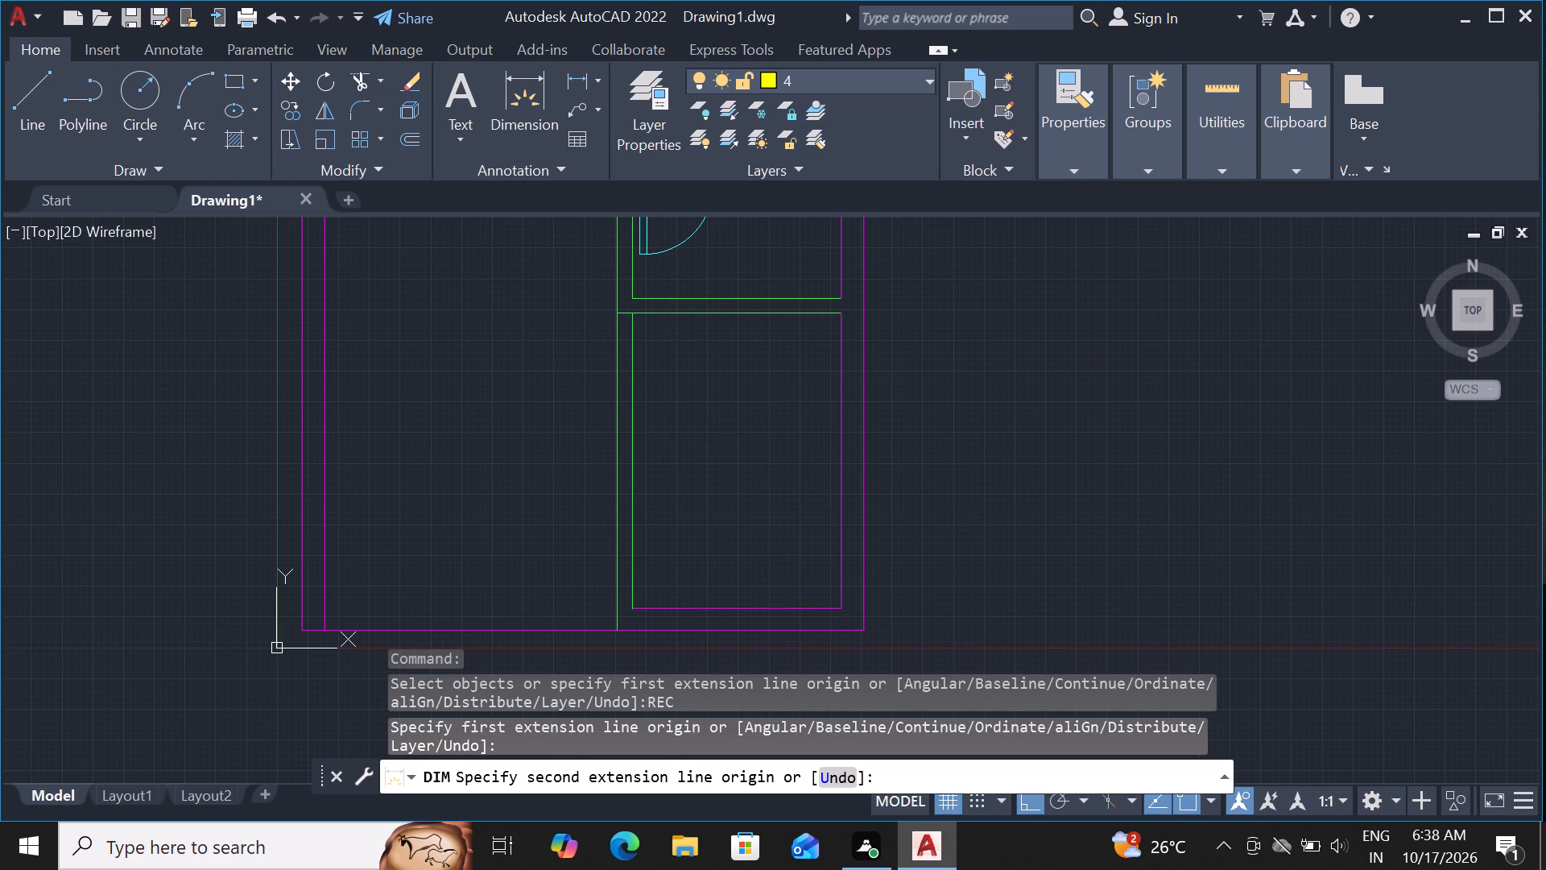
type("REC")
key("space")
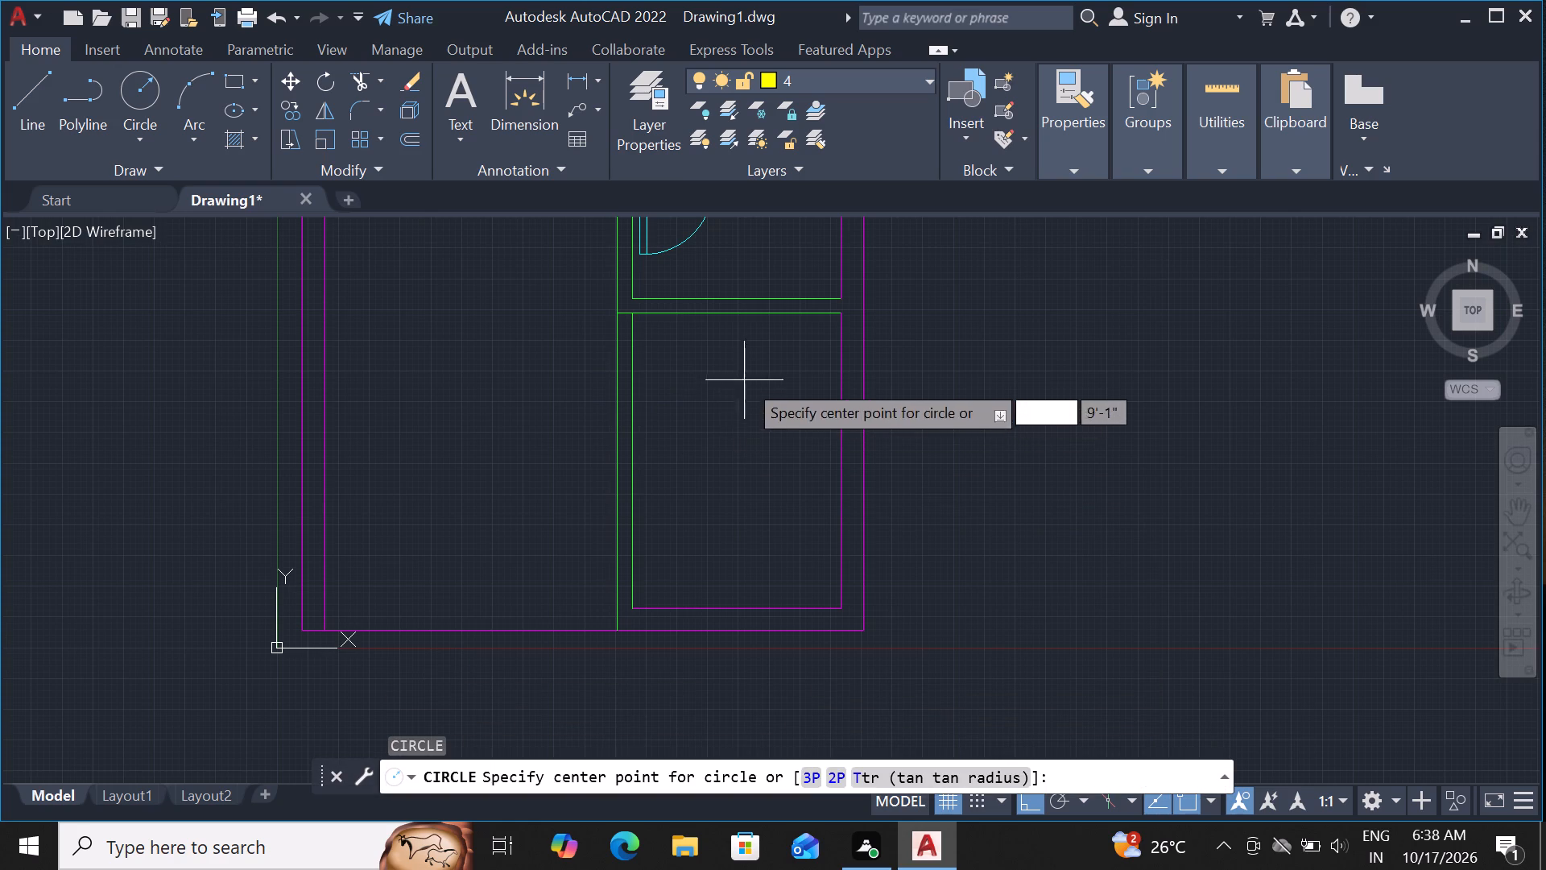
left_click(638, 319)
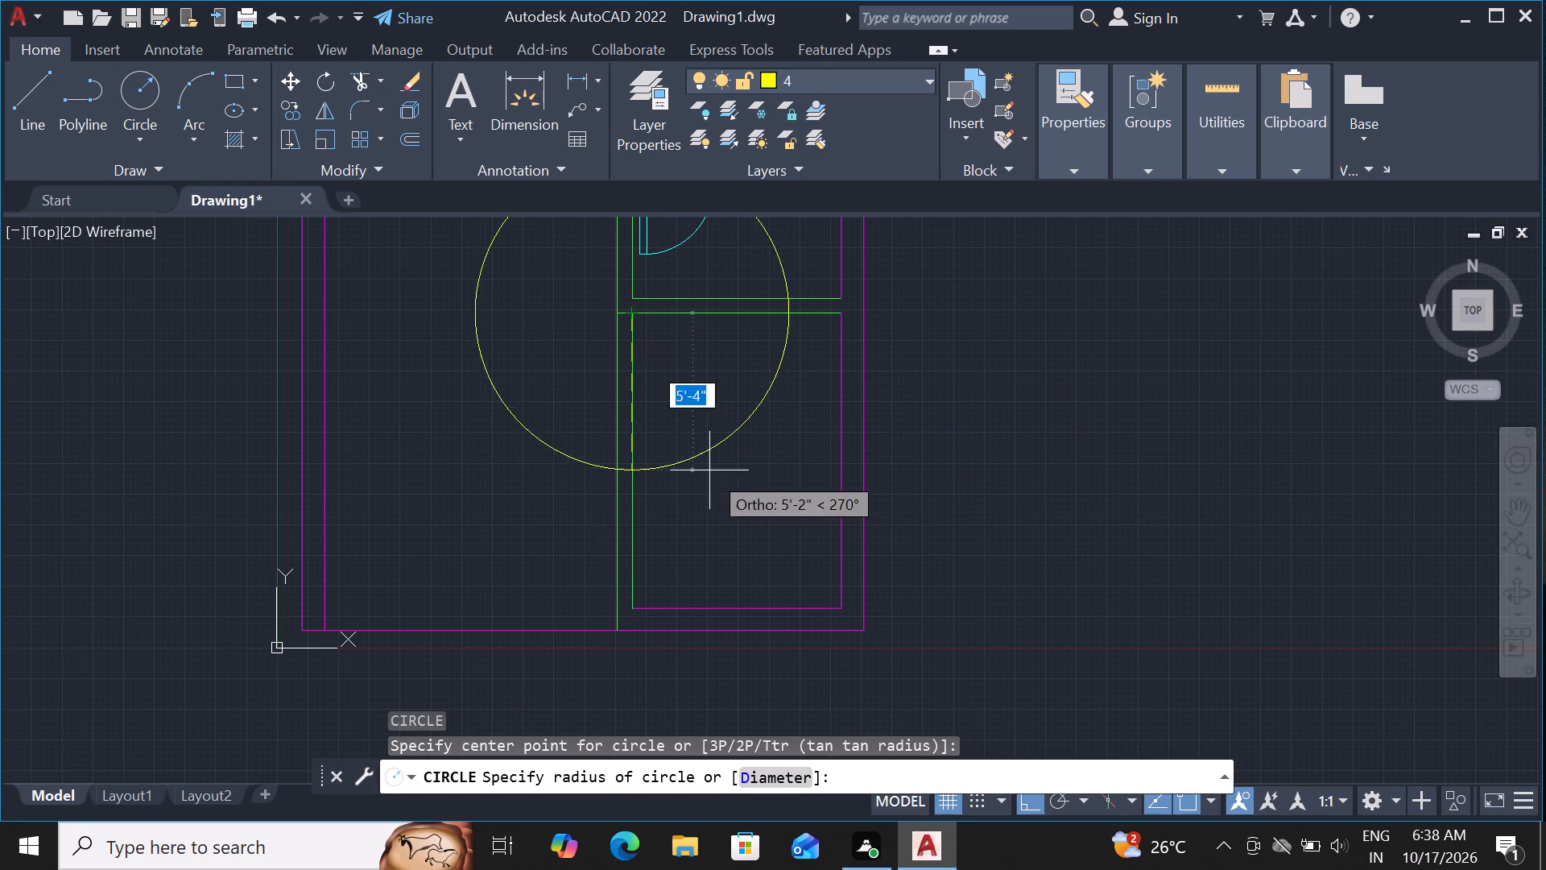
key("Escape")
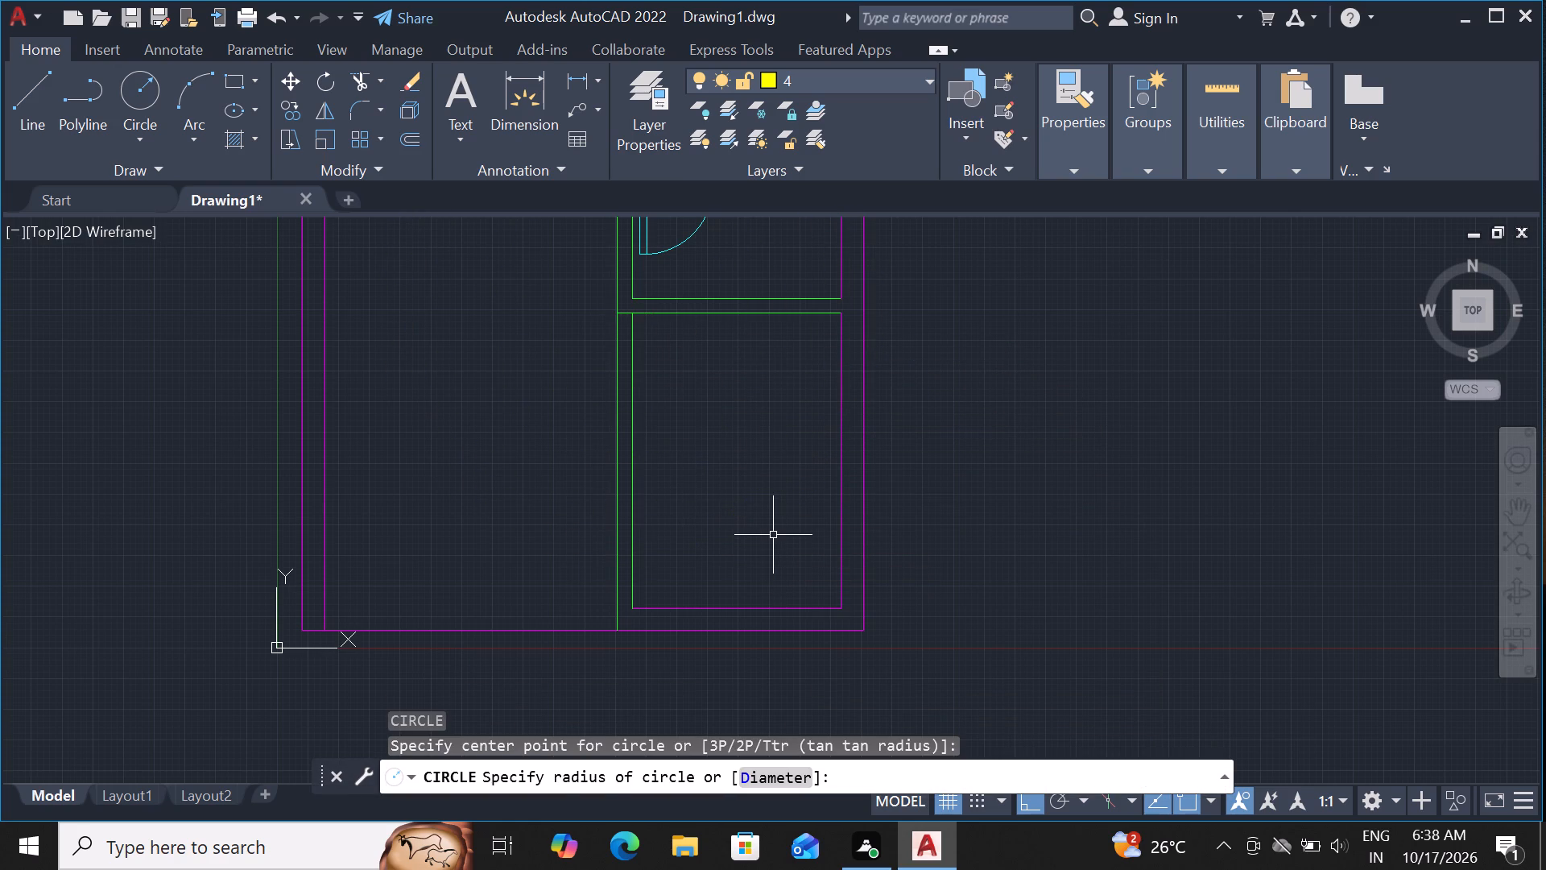
Draw a rectangle over the bottom right room, from its upper-left inner corner to its lower-right inner corner.
type("REC")
key("space")
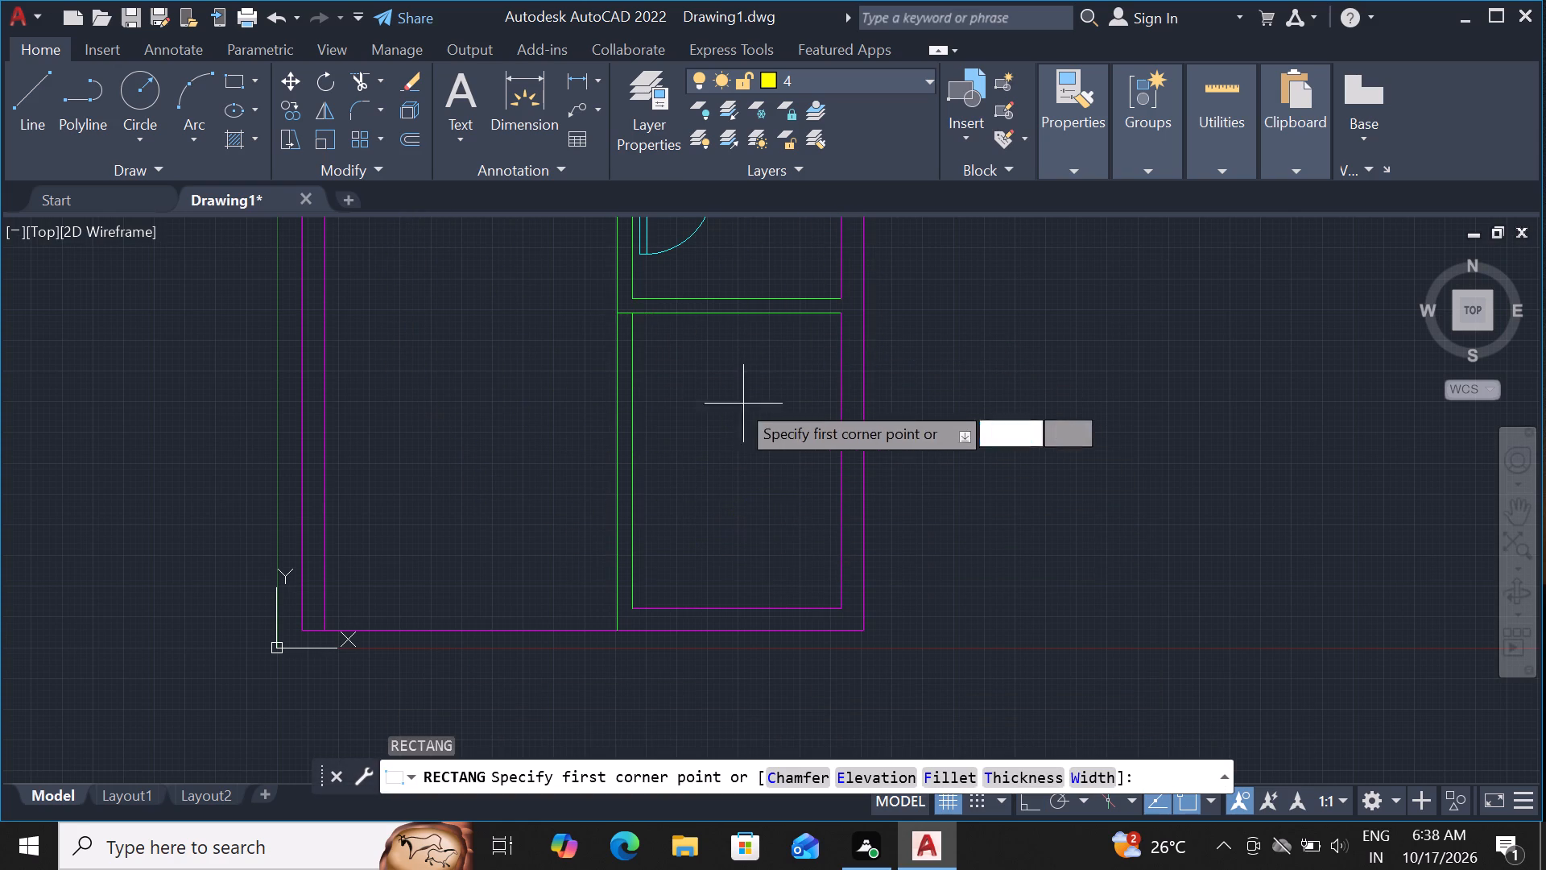
left_click(629, 321)
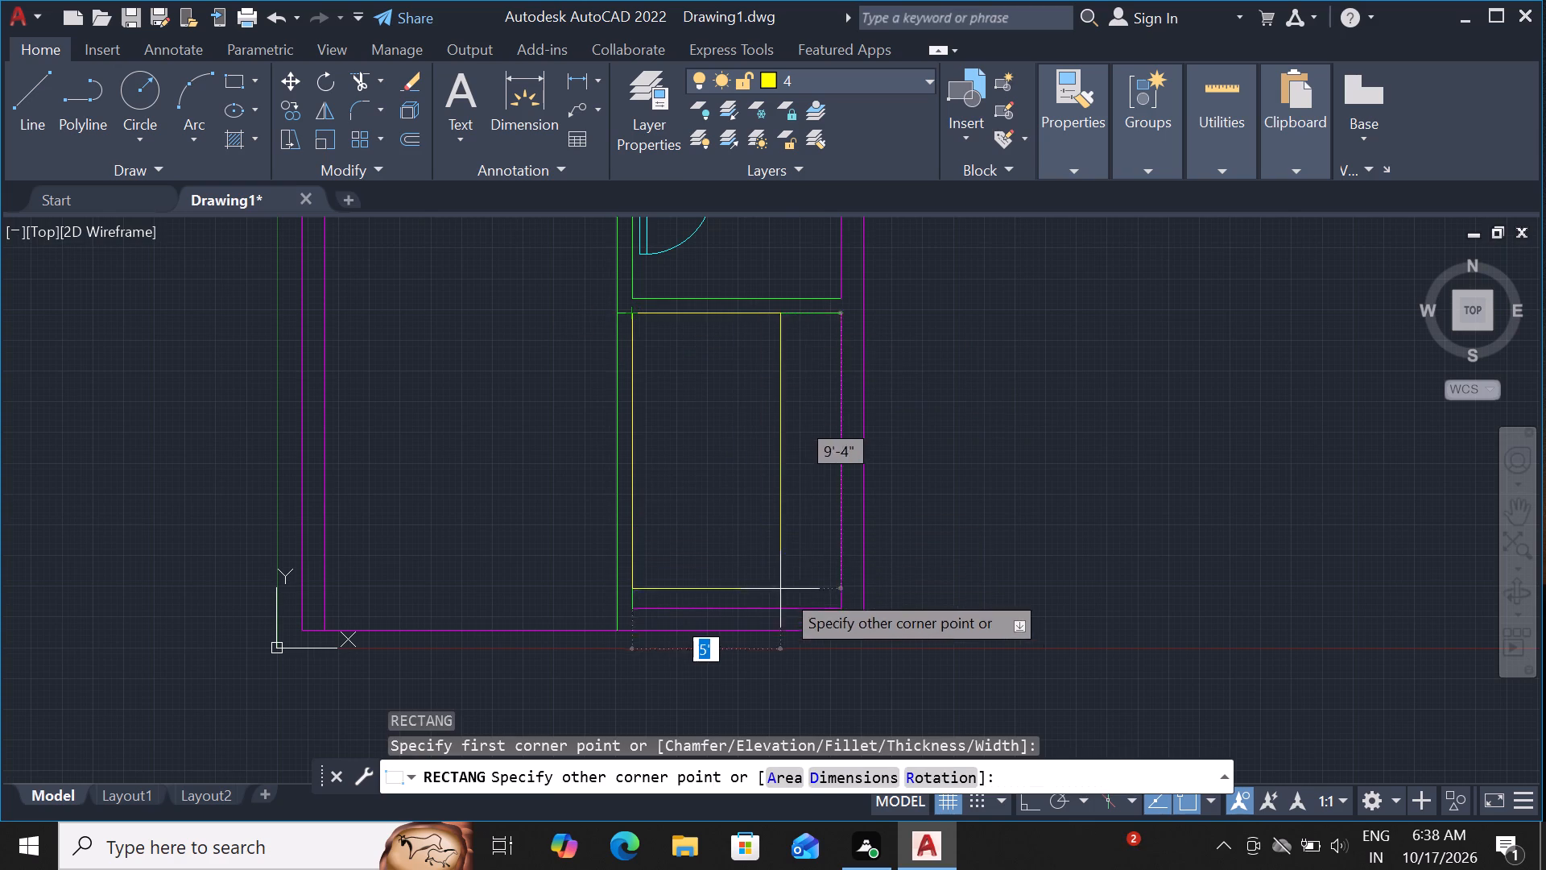
left_click(837, 610)
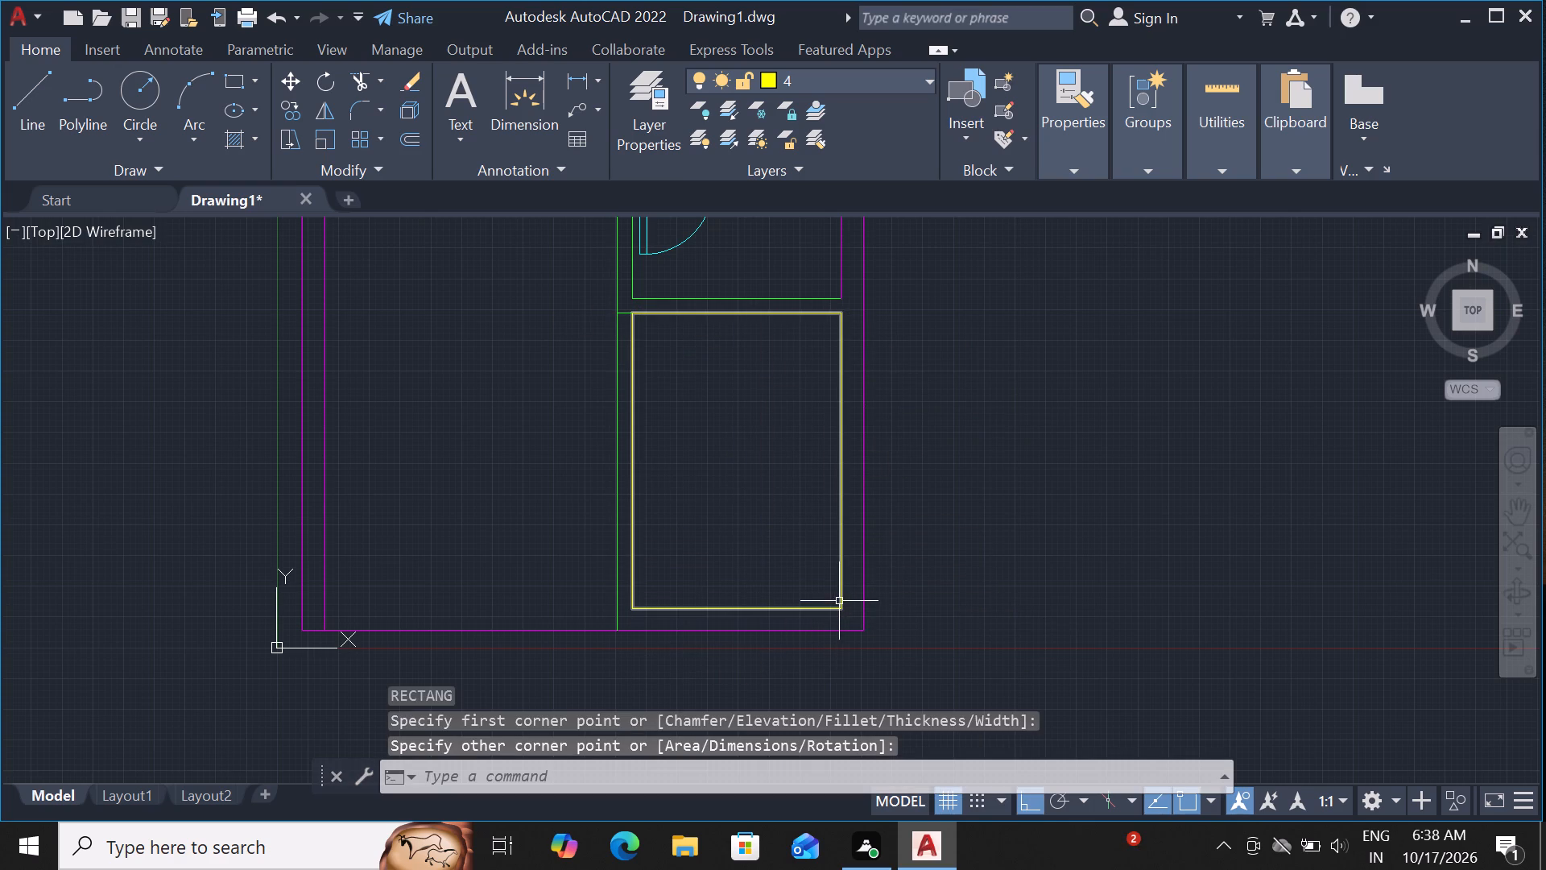
key("Escape")
Explode the bottom right room's rectangle into separate lines.
left_click(840, 570)
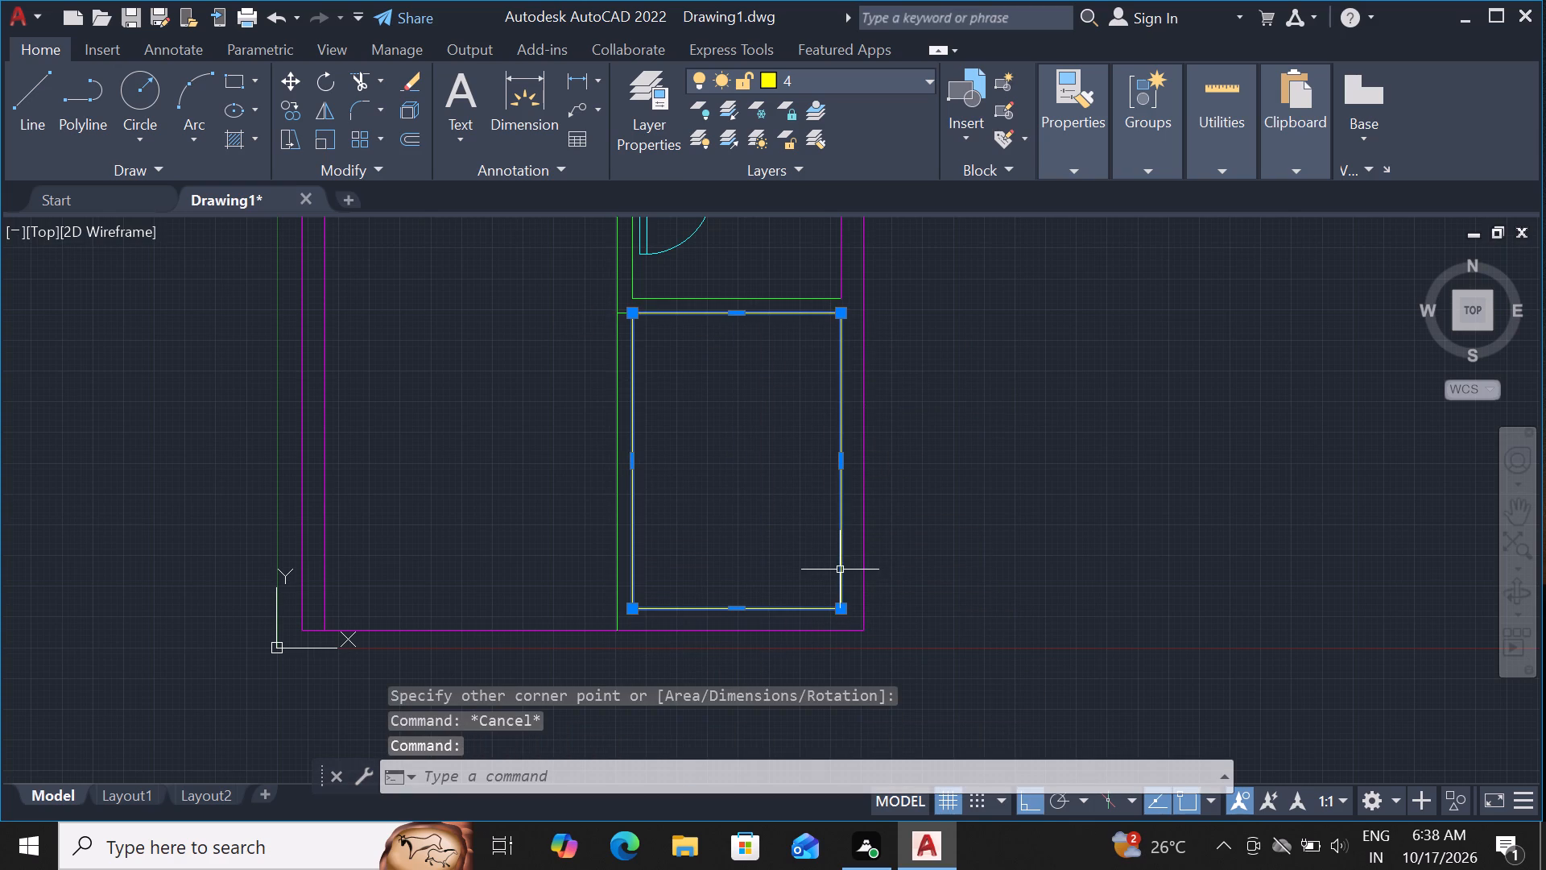
key("e")
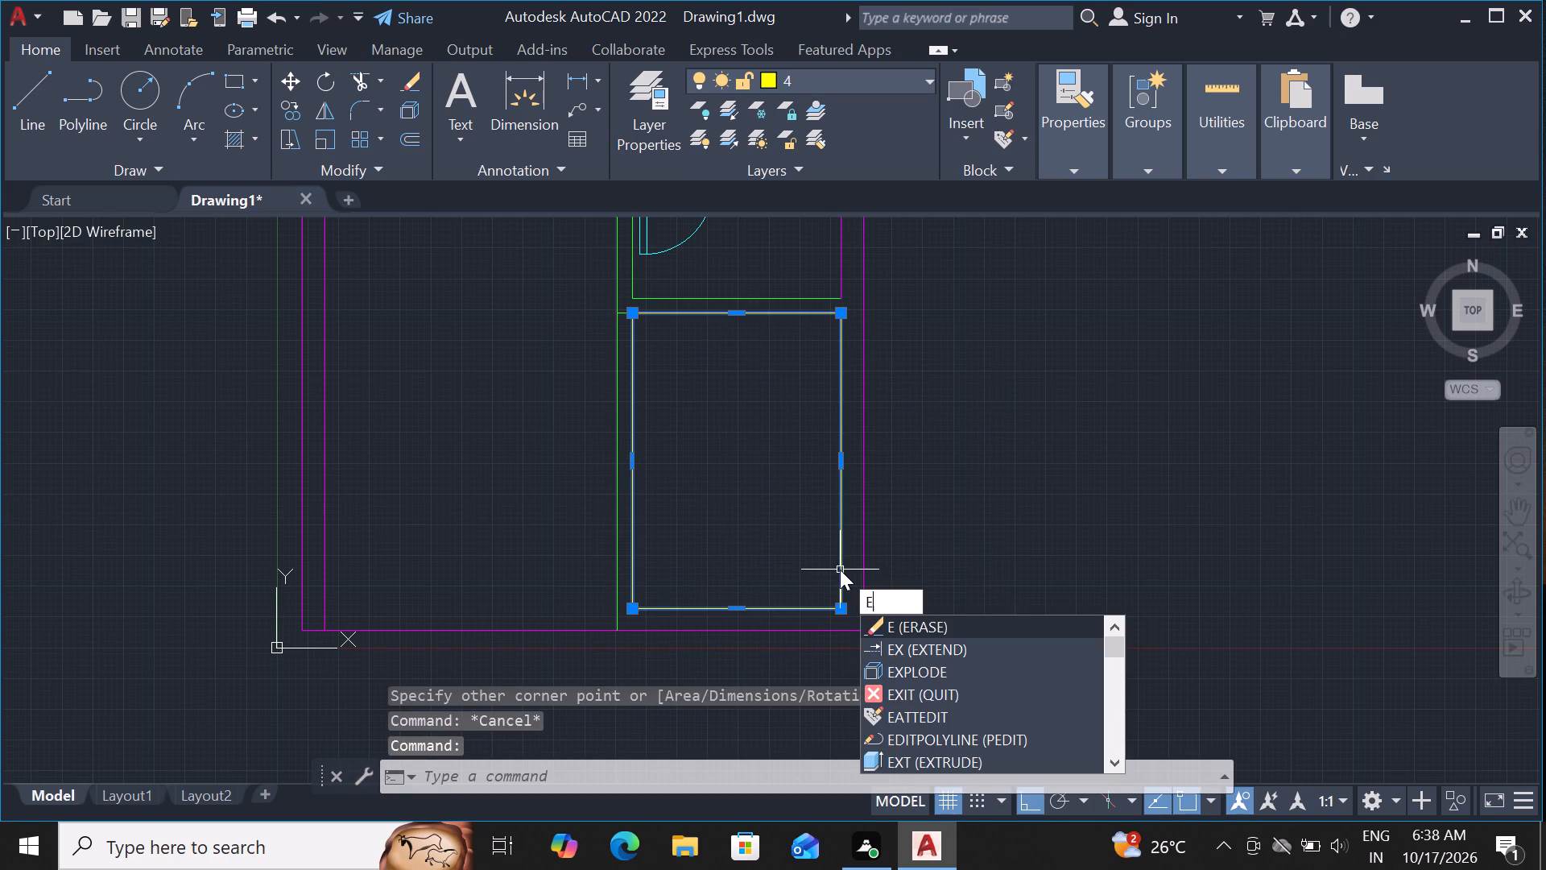
key("Escape")
type("X")
key("space")
key("space")
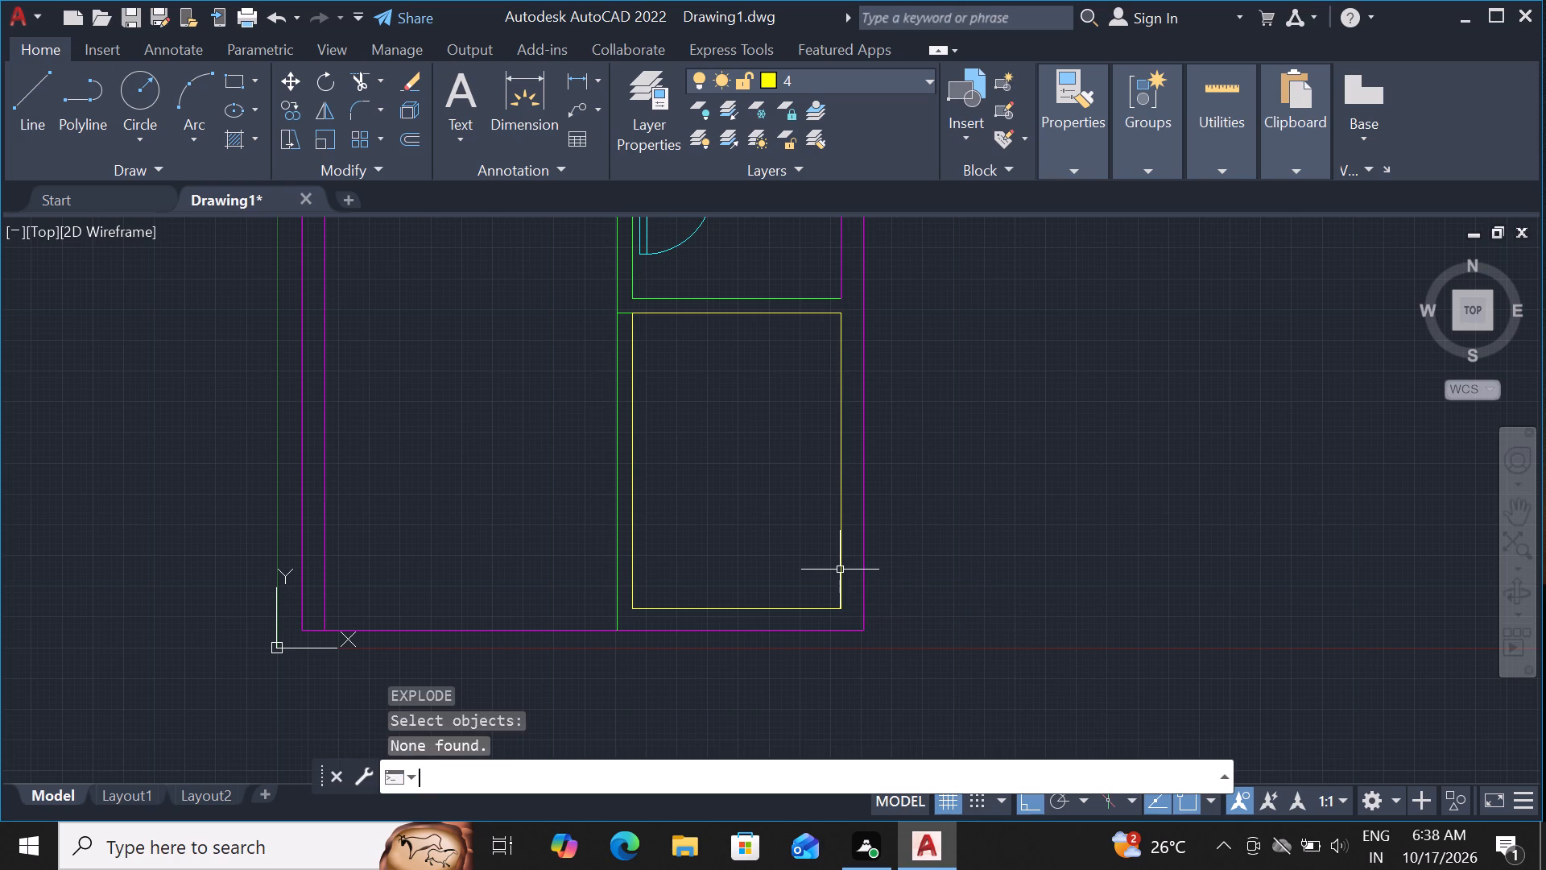
left_click(840, 570)
key("Escape")
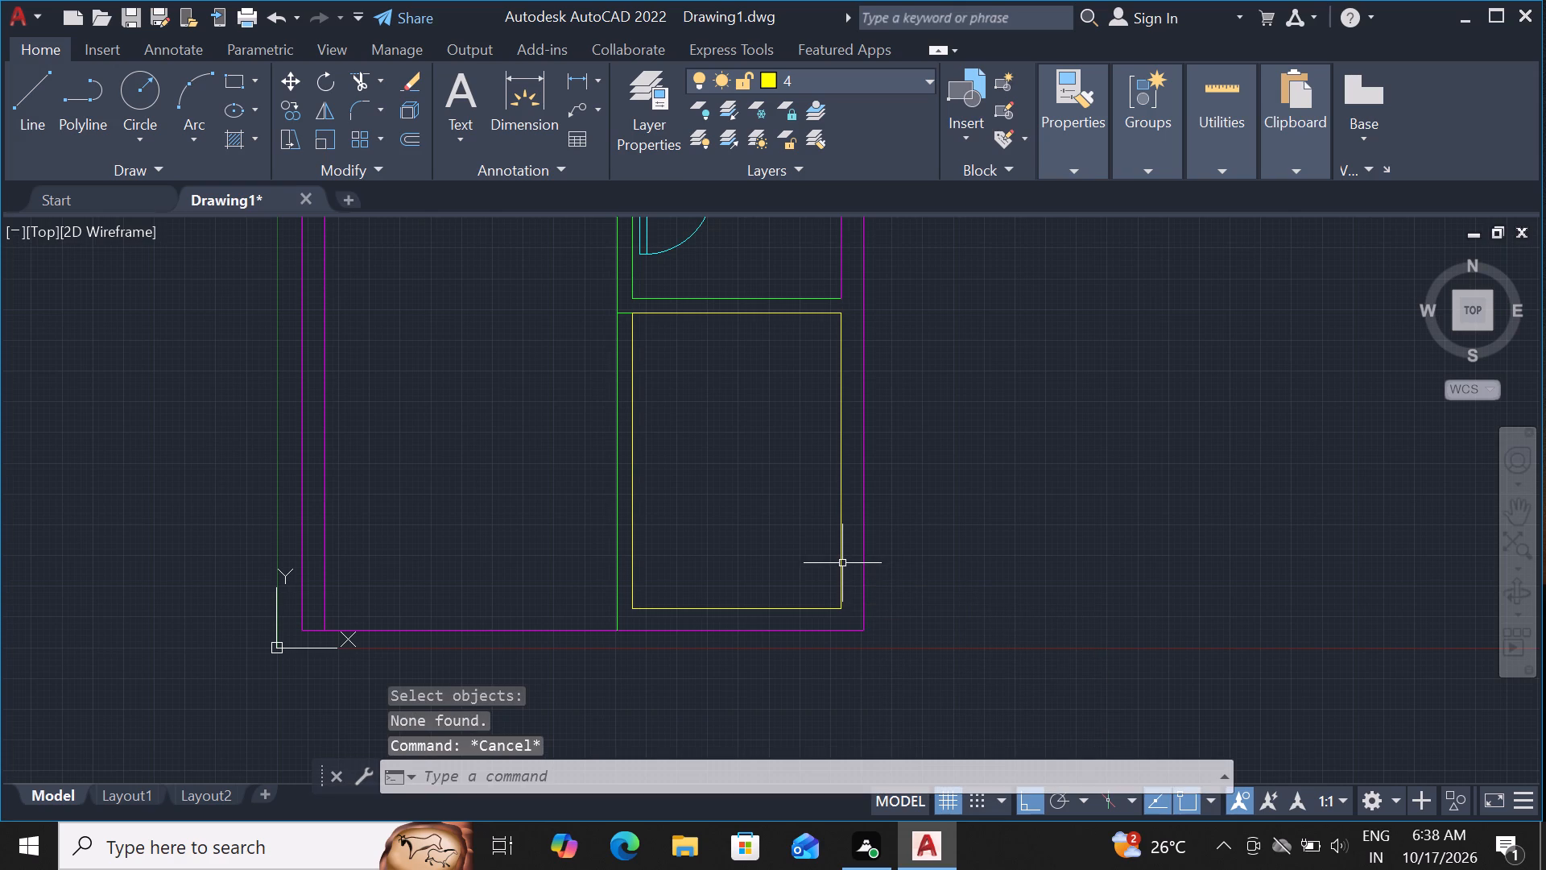
left_click(841, 565)
type("X")
key("space")
key("space")
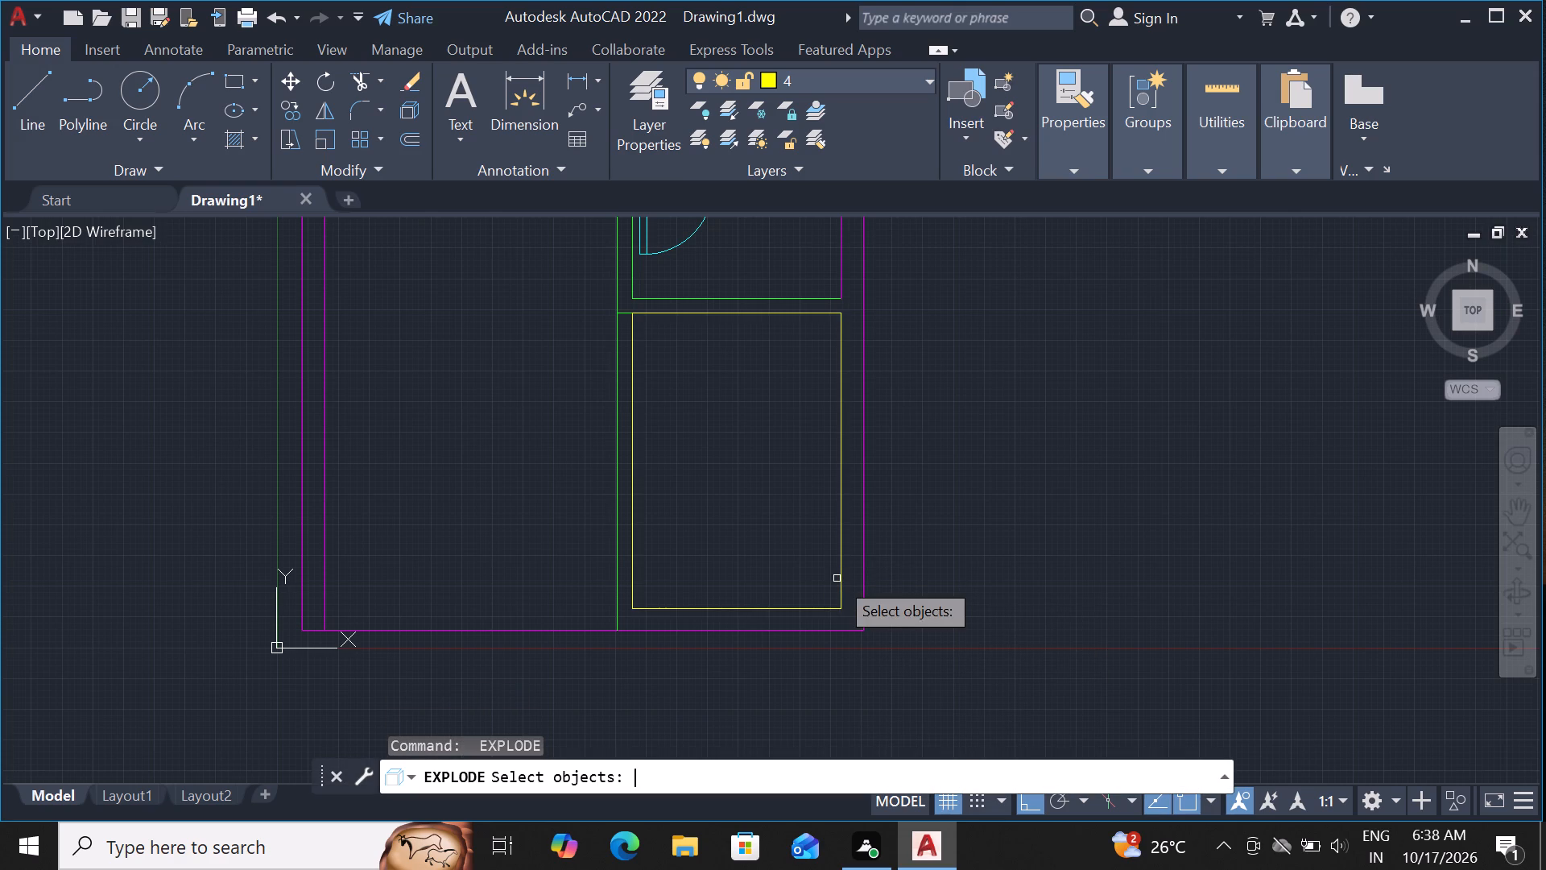
key("Escape")
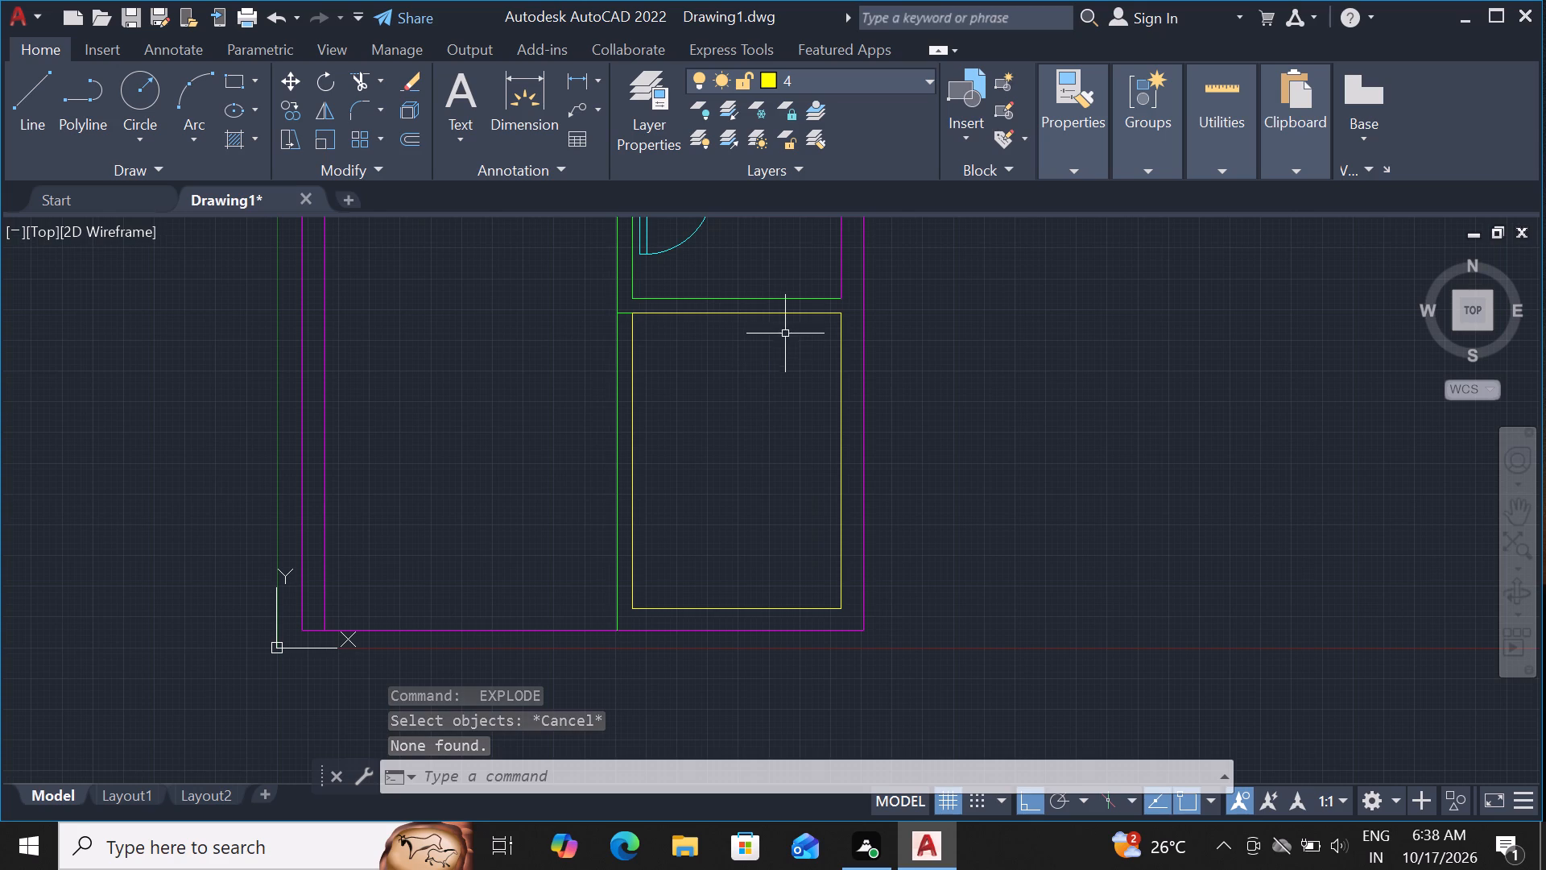
Offset the rectangle's top and bottom edges 2' each toward the inside of the bottom right room.
left_click(802, 312)
type("OF")
key("space")
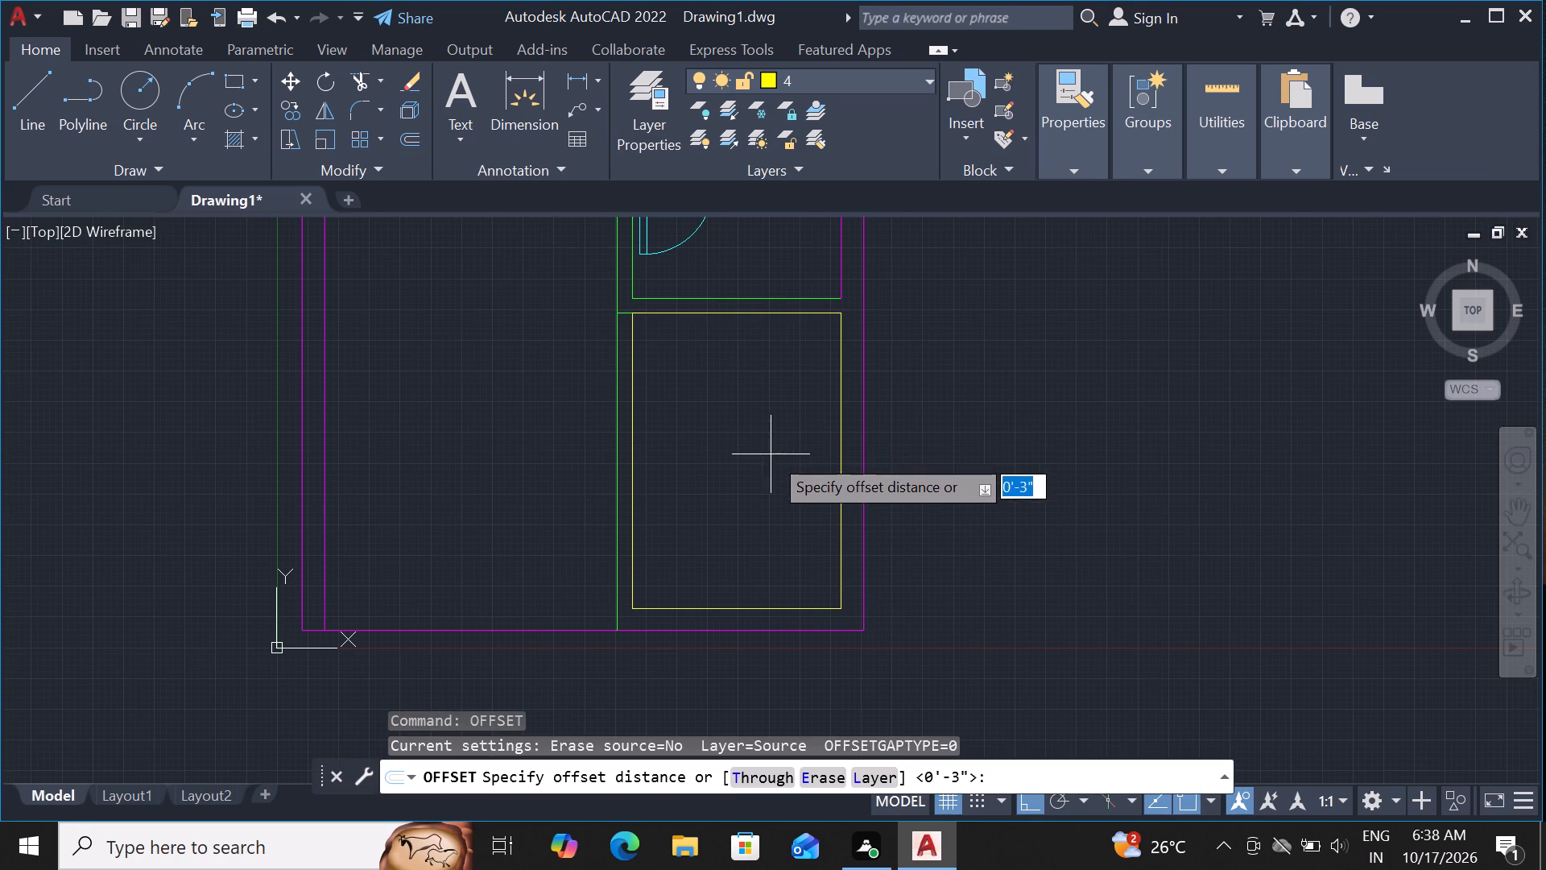
type("2'")
key("Return")
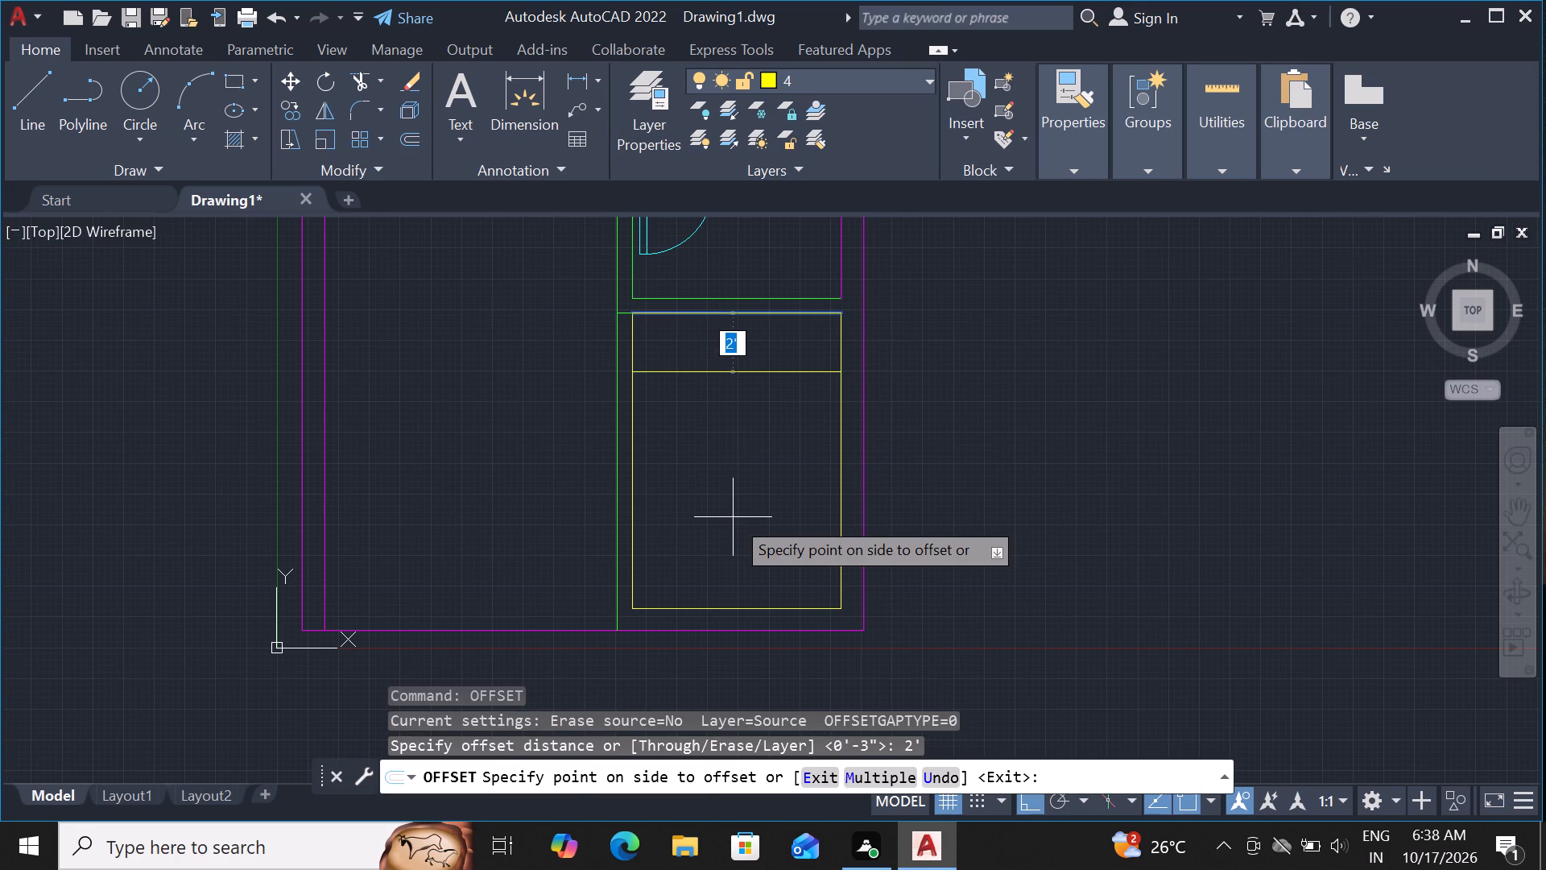
left_click(733, 517)
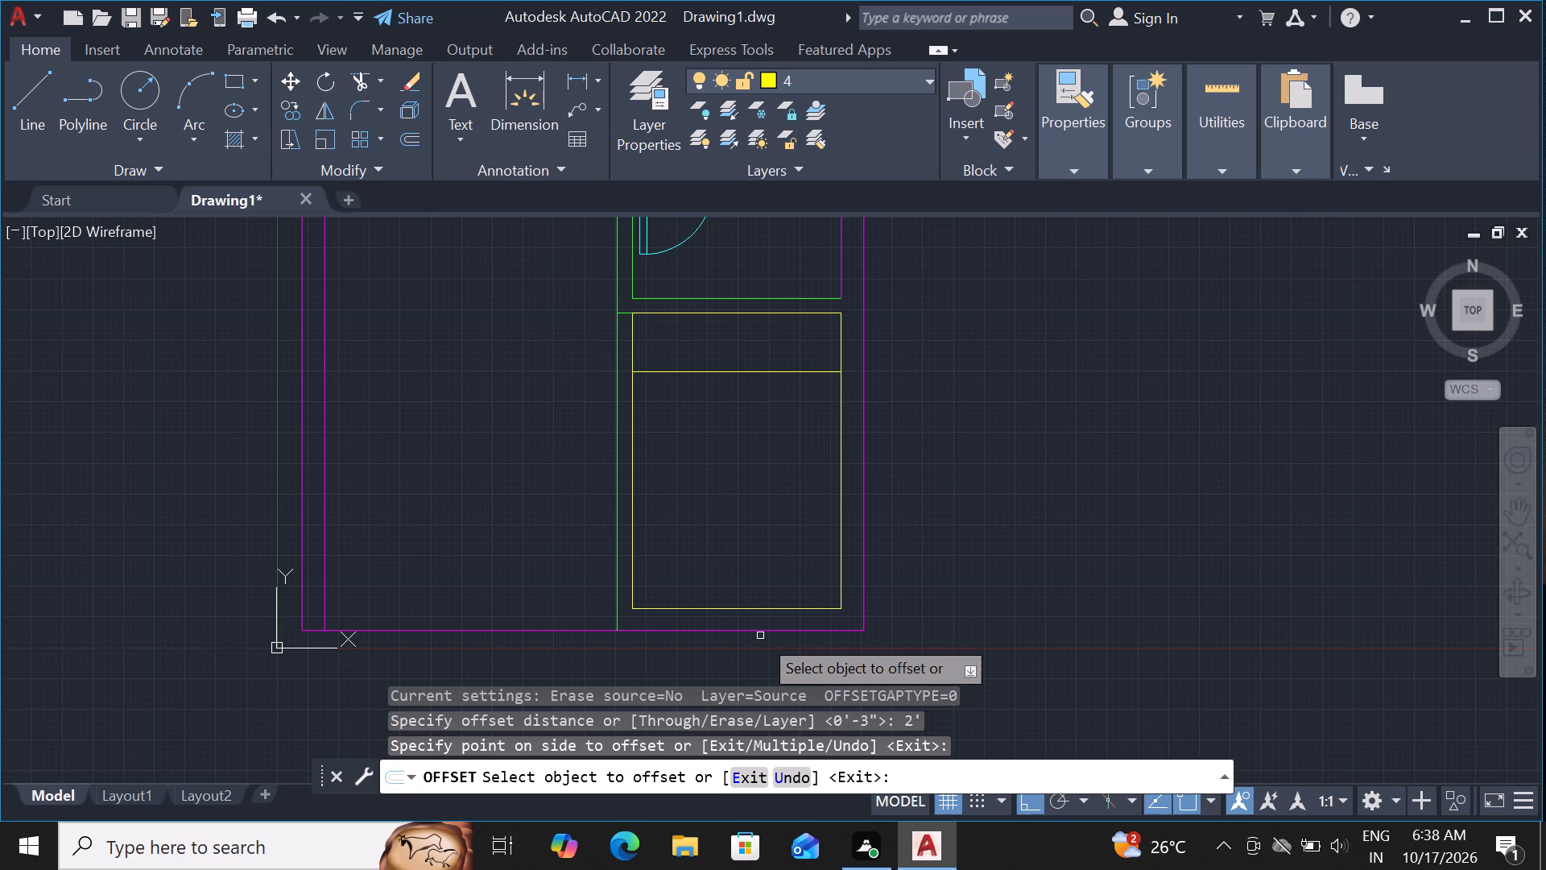
left_click(792, 607)
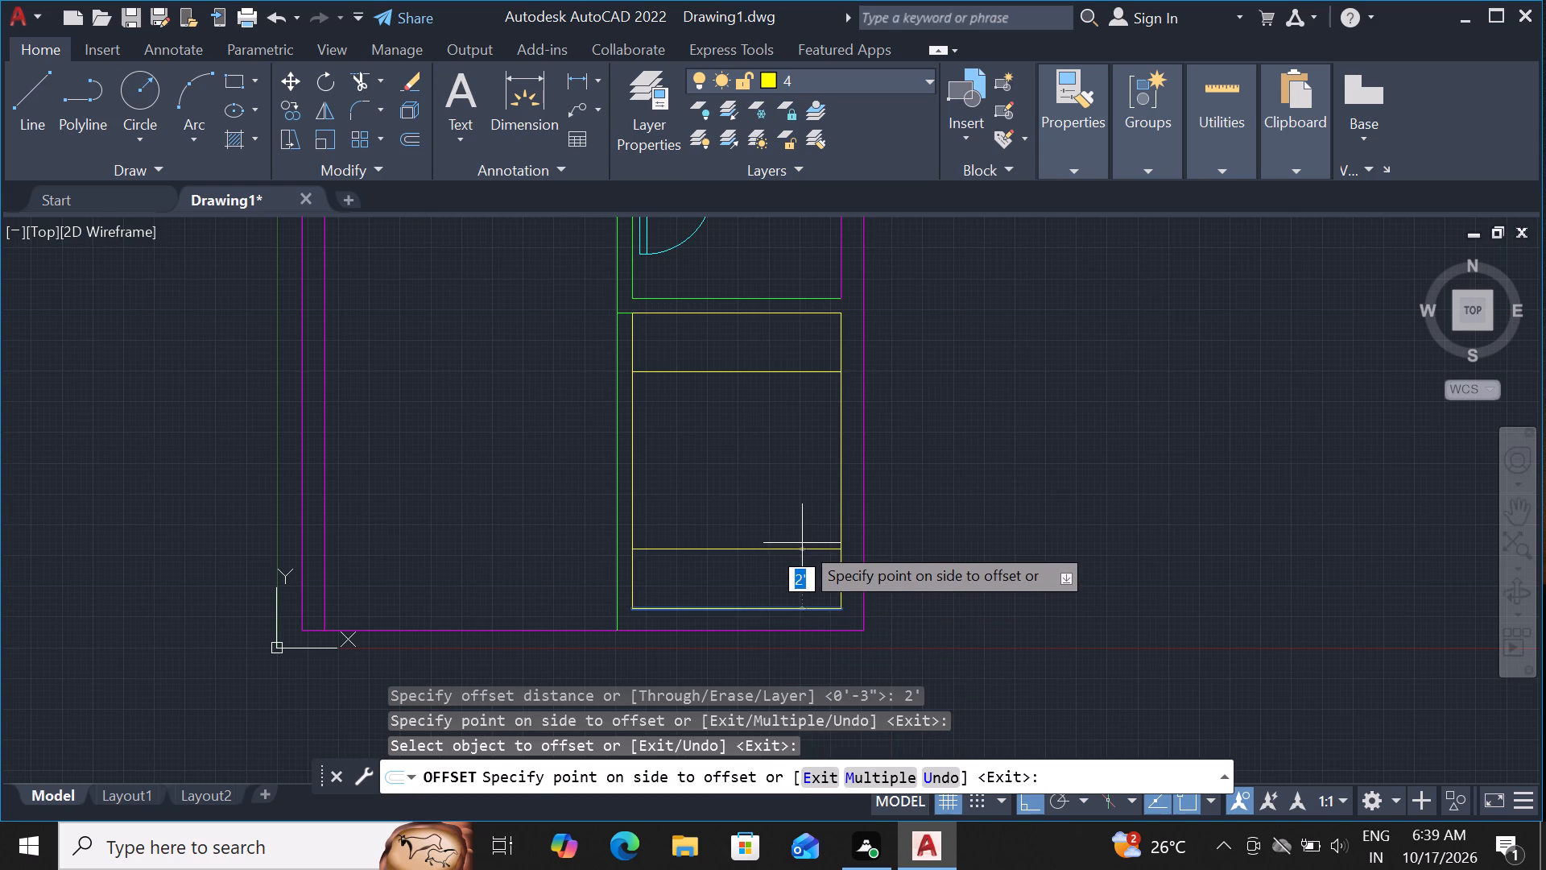
left_click(802, 543)
key("Escape")
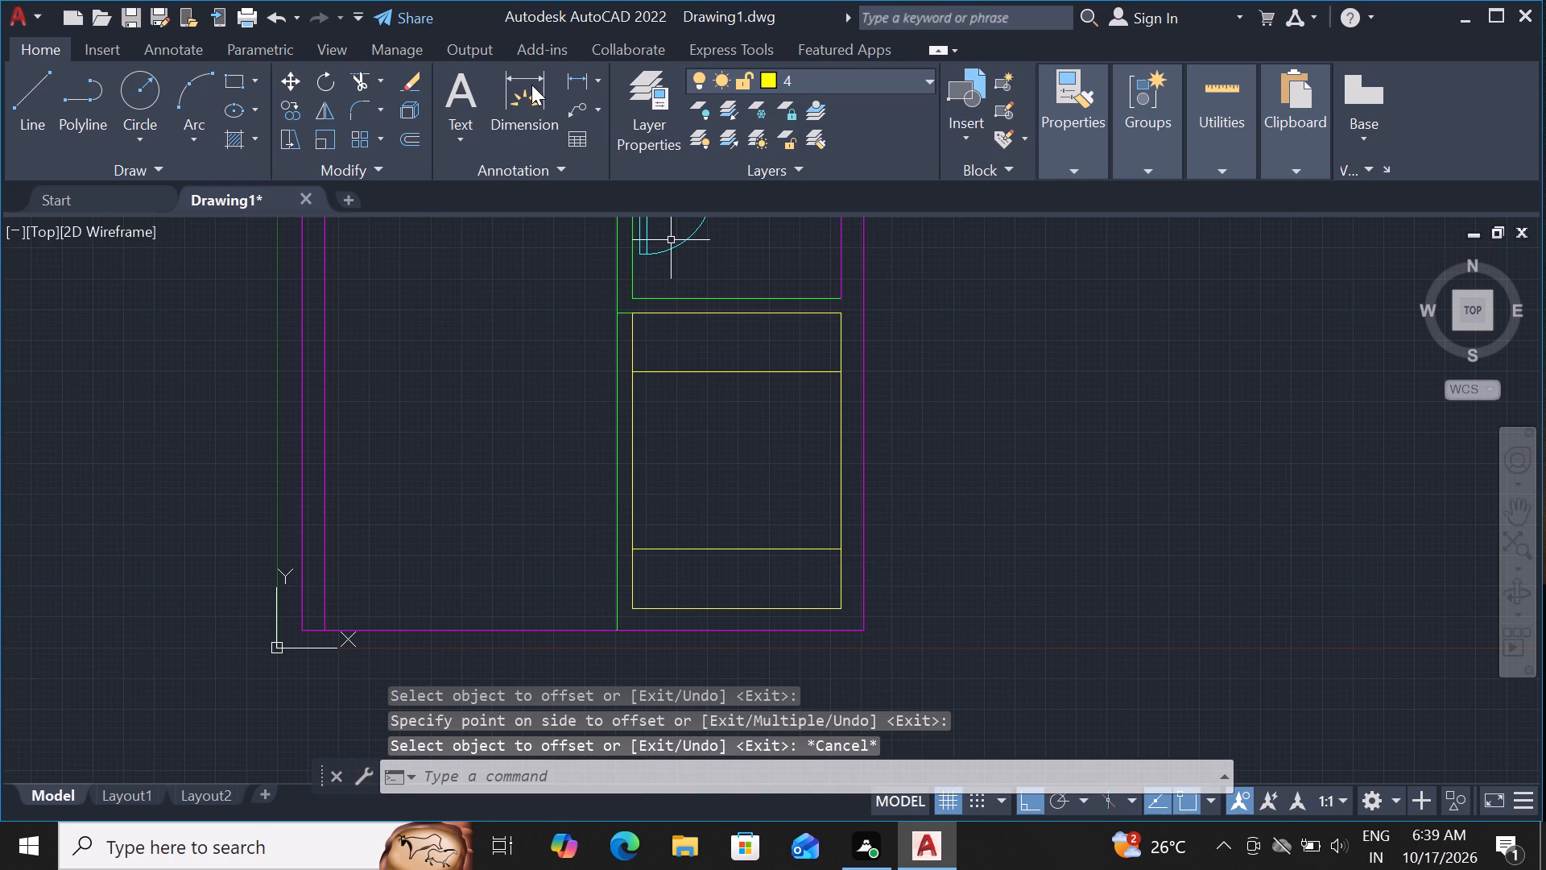
Measure the distance between the two offset lines along the rectangle's right edge, trying 14'4" for the second dimension point.
left_click(531, 85)
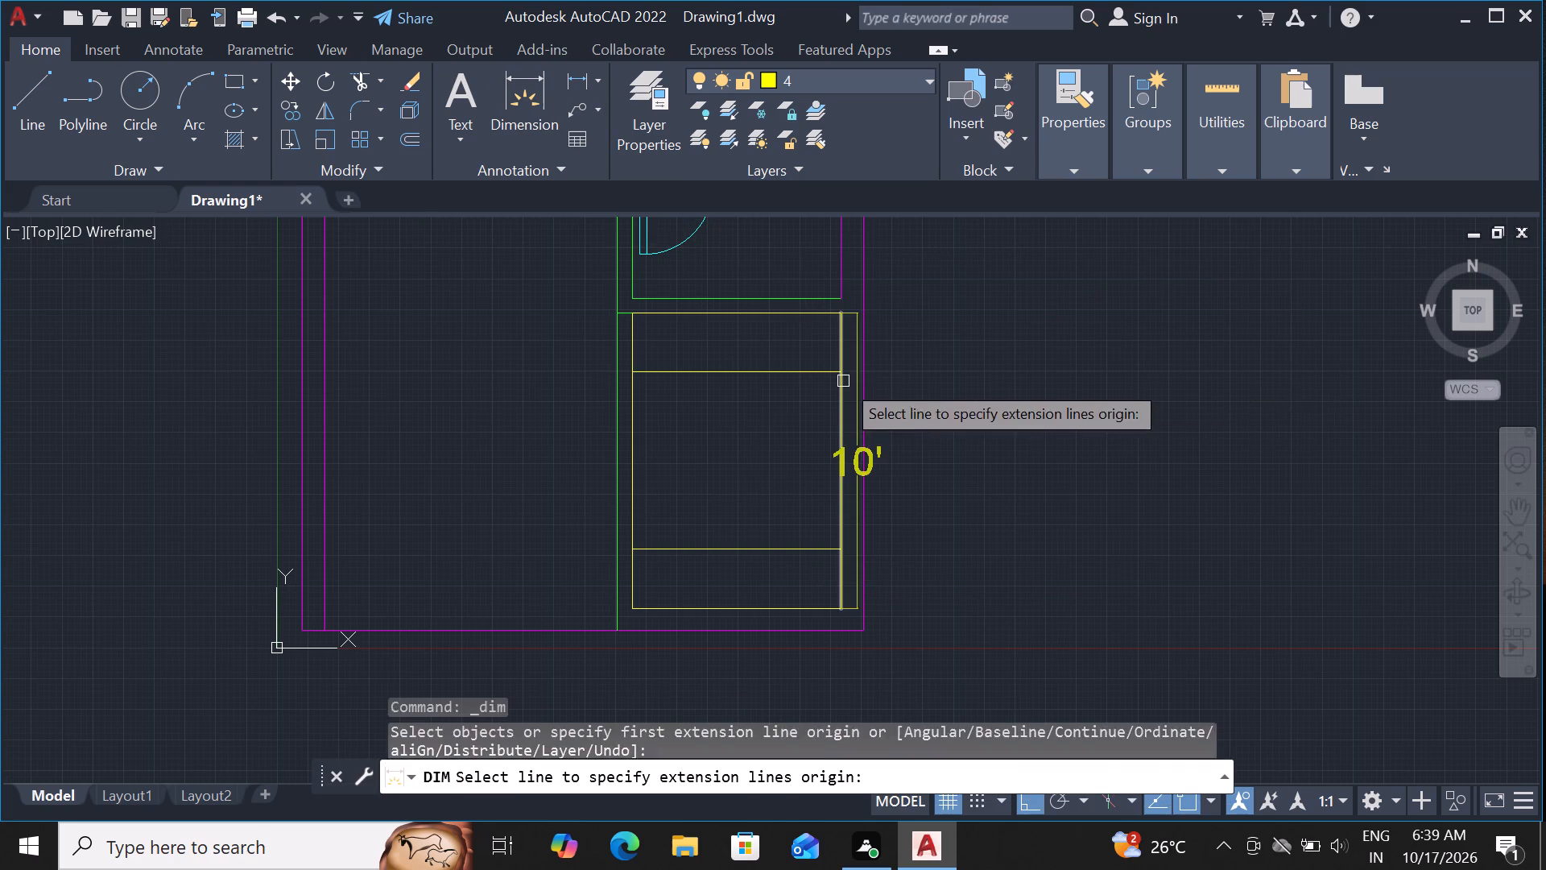
left_click(841, 374)
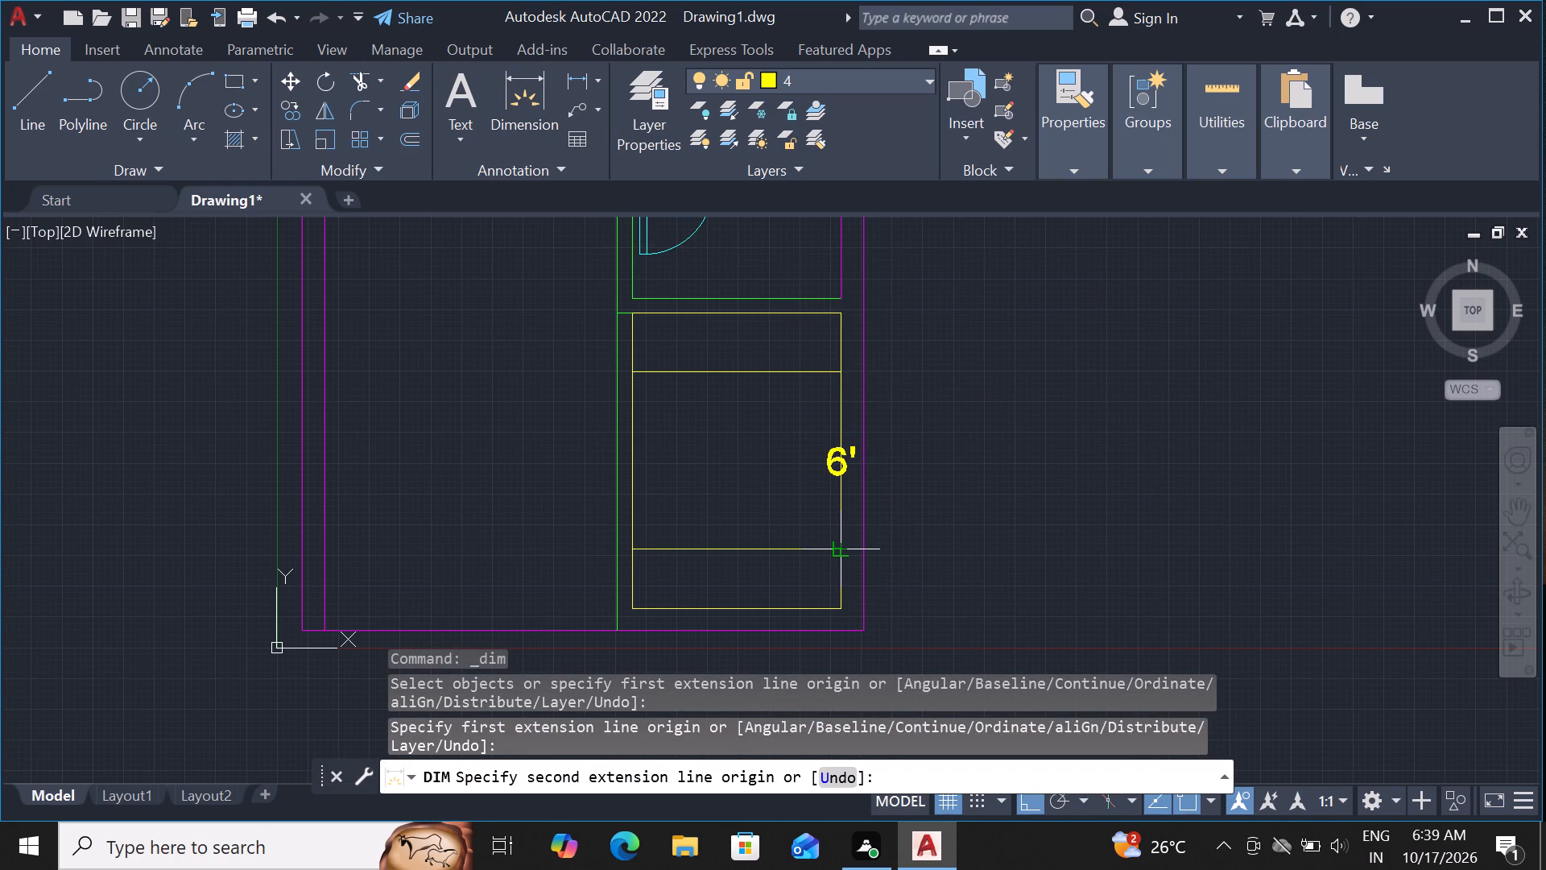
key("grave")
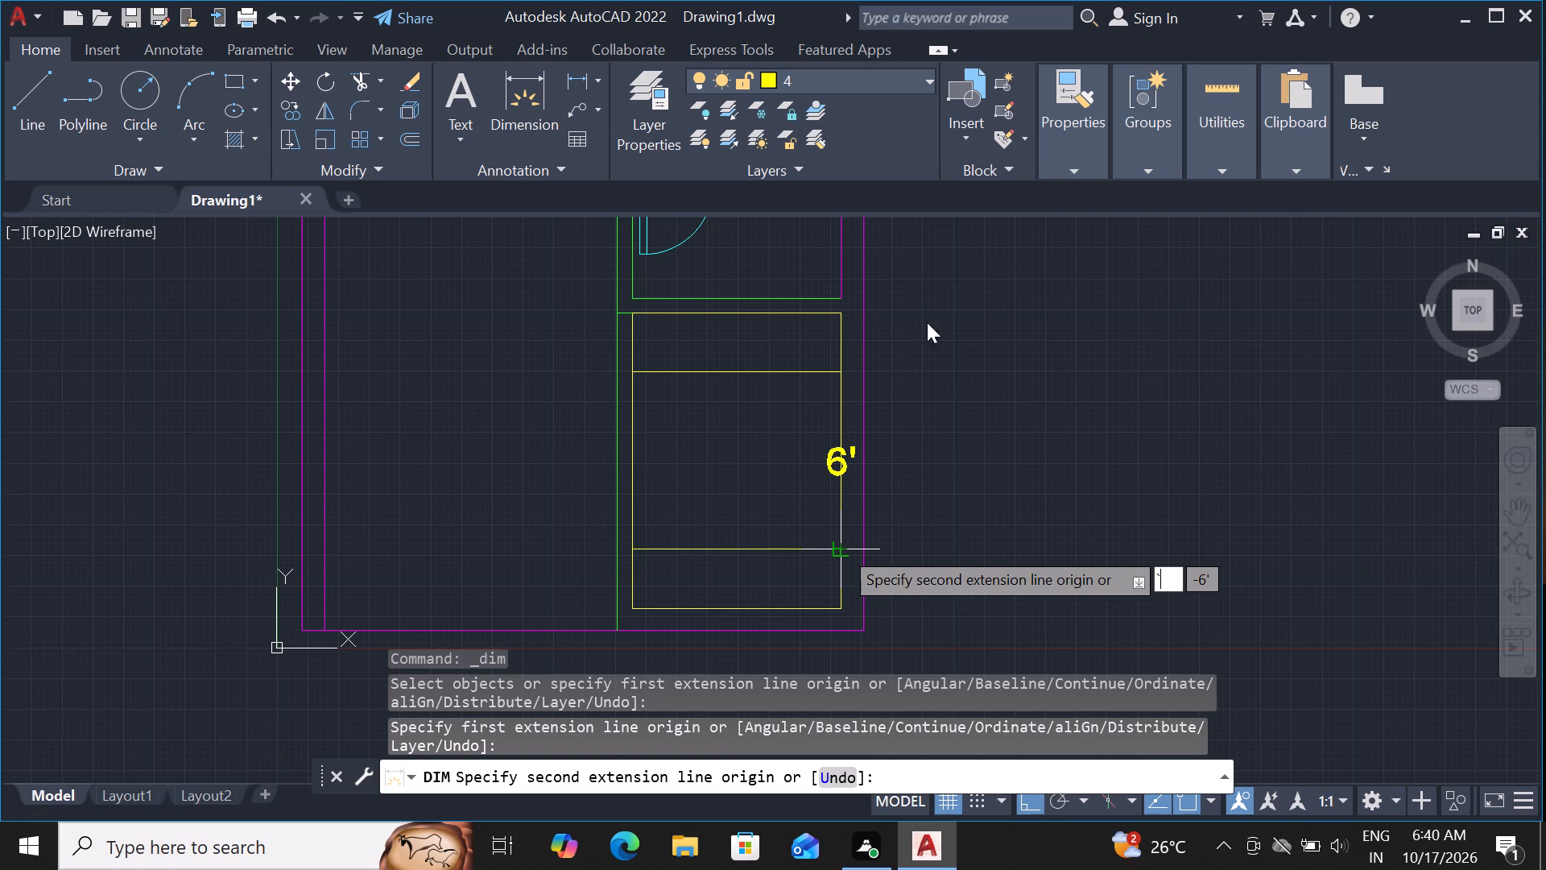
type("14'")
key("4")
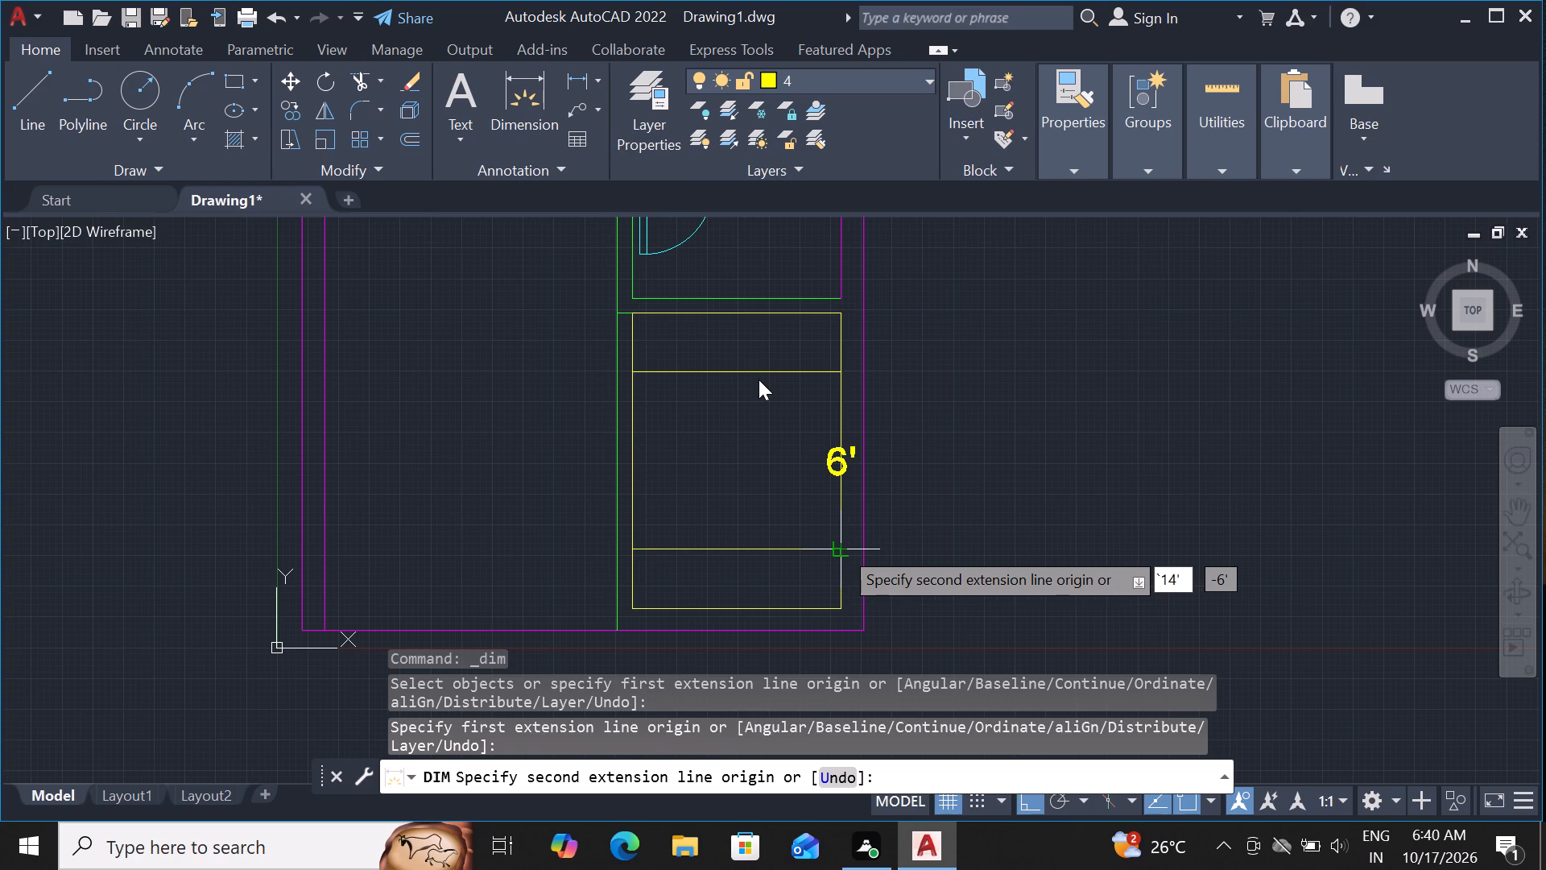
key("shift+quotedbl")
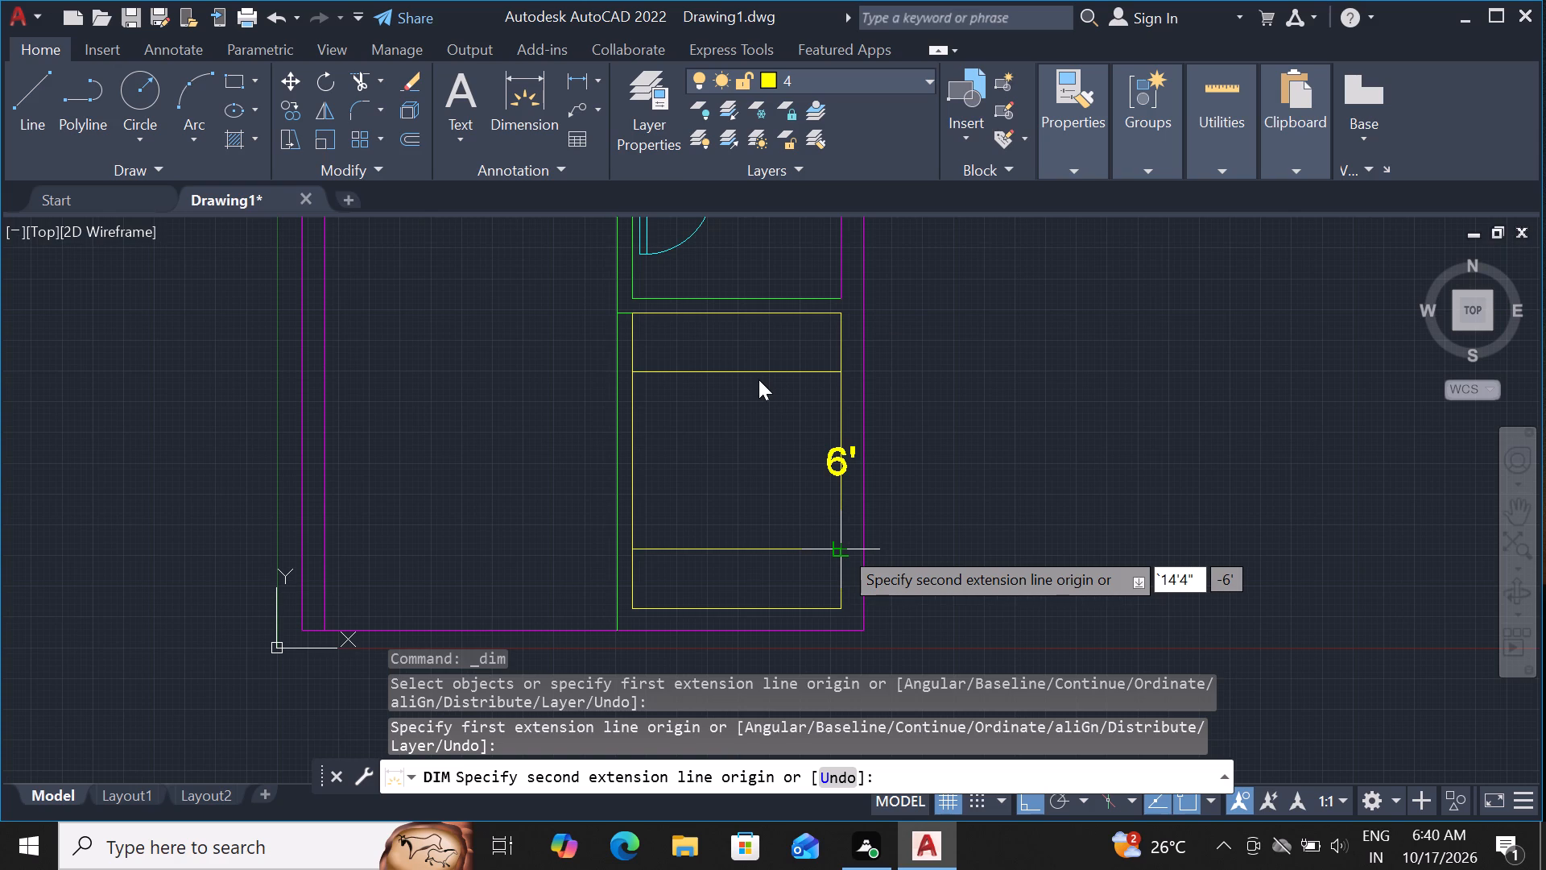
key("Return")
key("Escape")
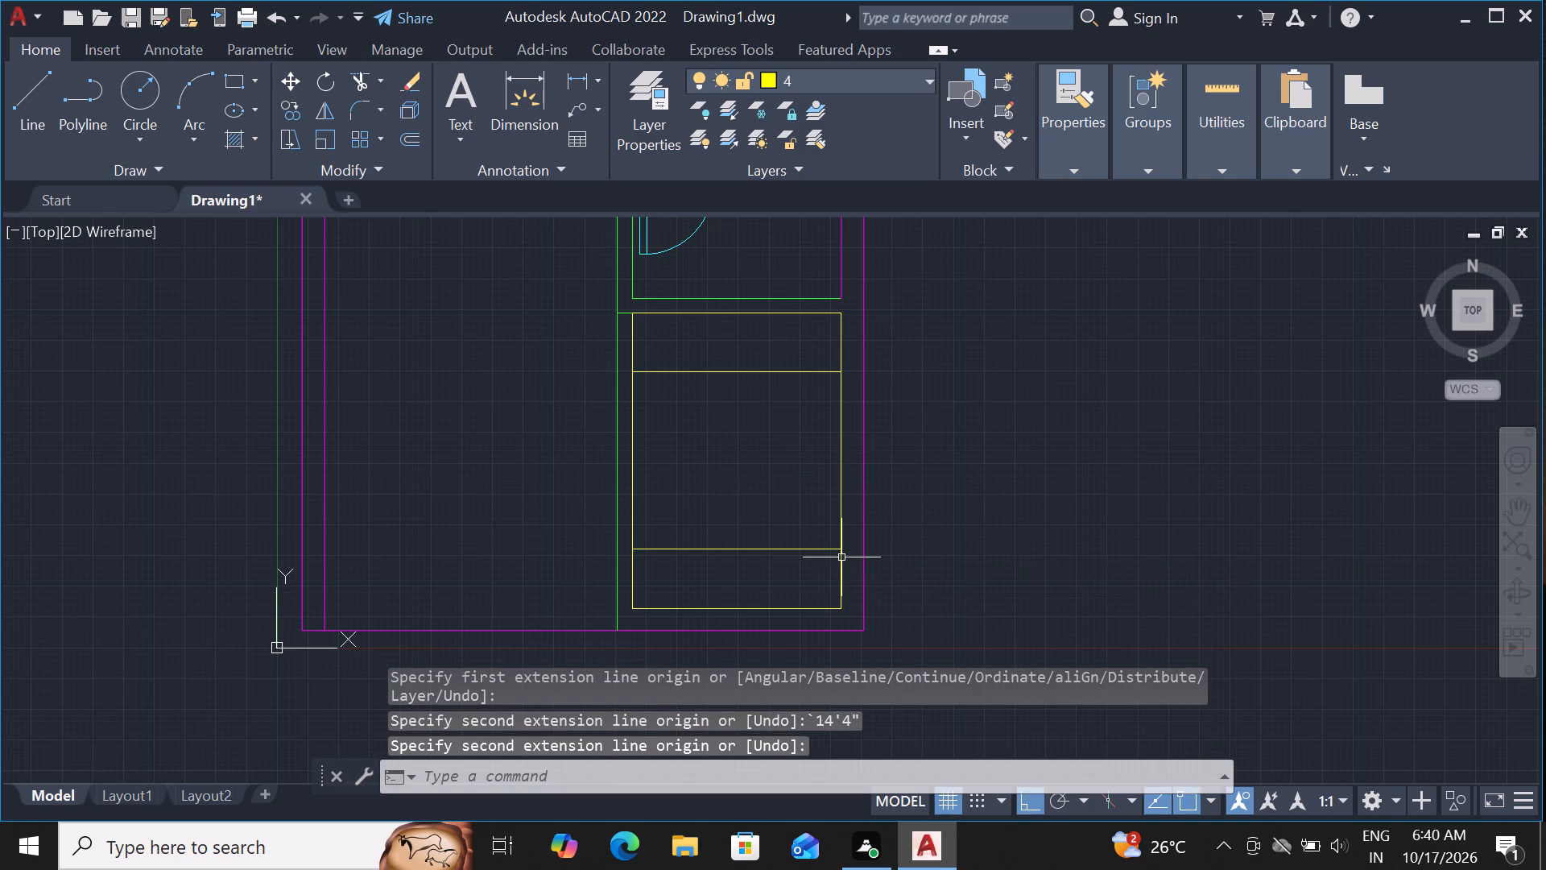
Offset the upper inner horizontal line downward repeatedly at 14.4" spacing until reaching the lower inner line, forming the stair treads.
type("OF 14")
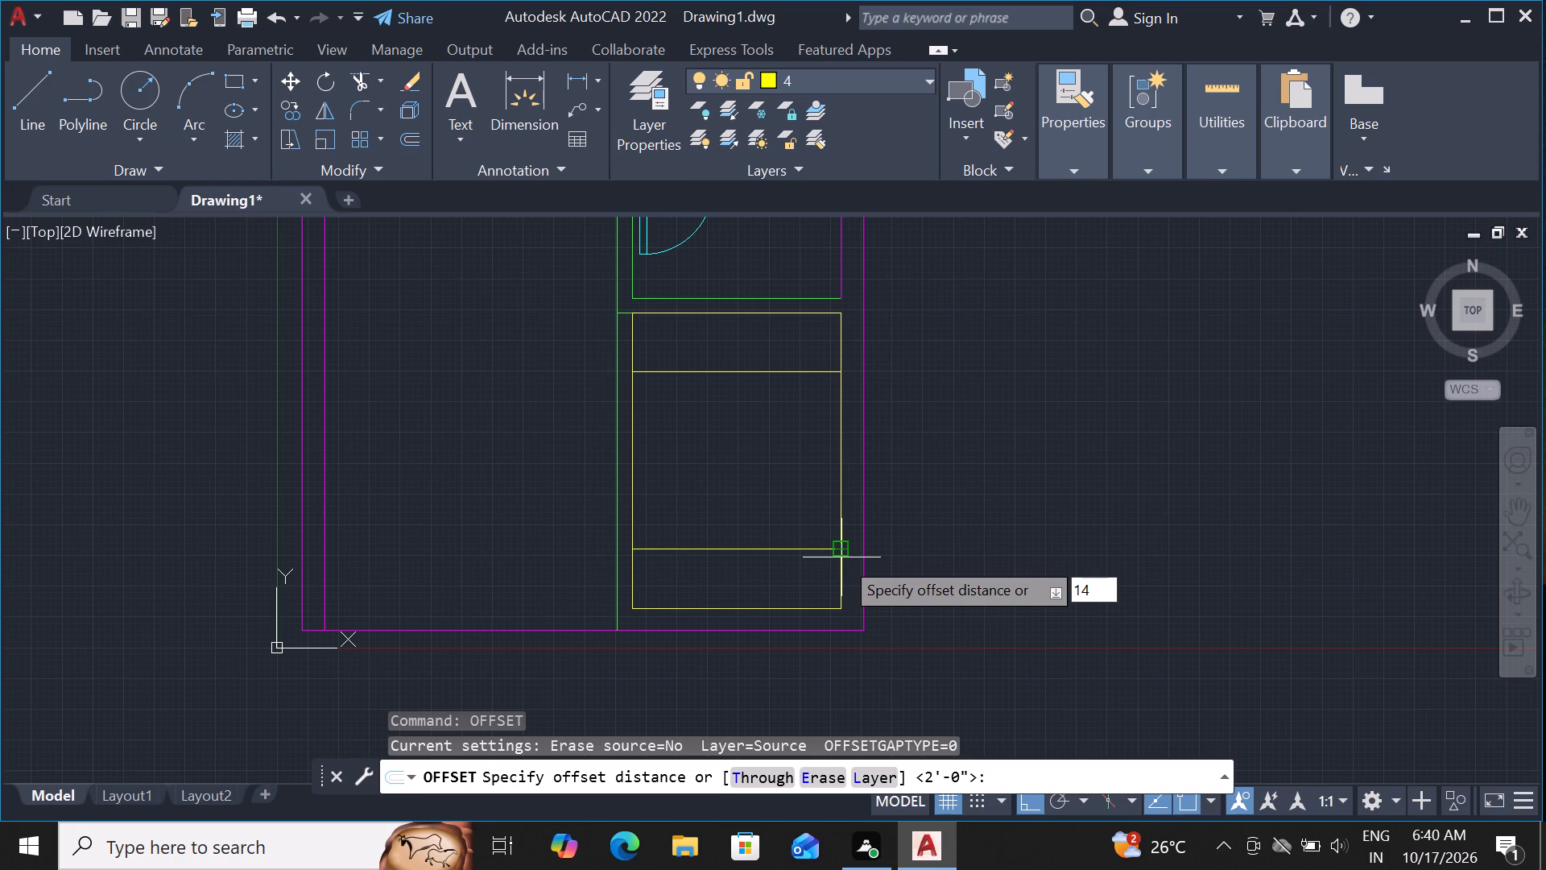
type(".4\"")
key("Return")
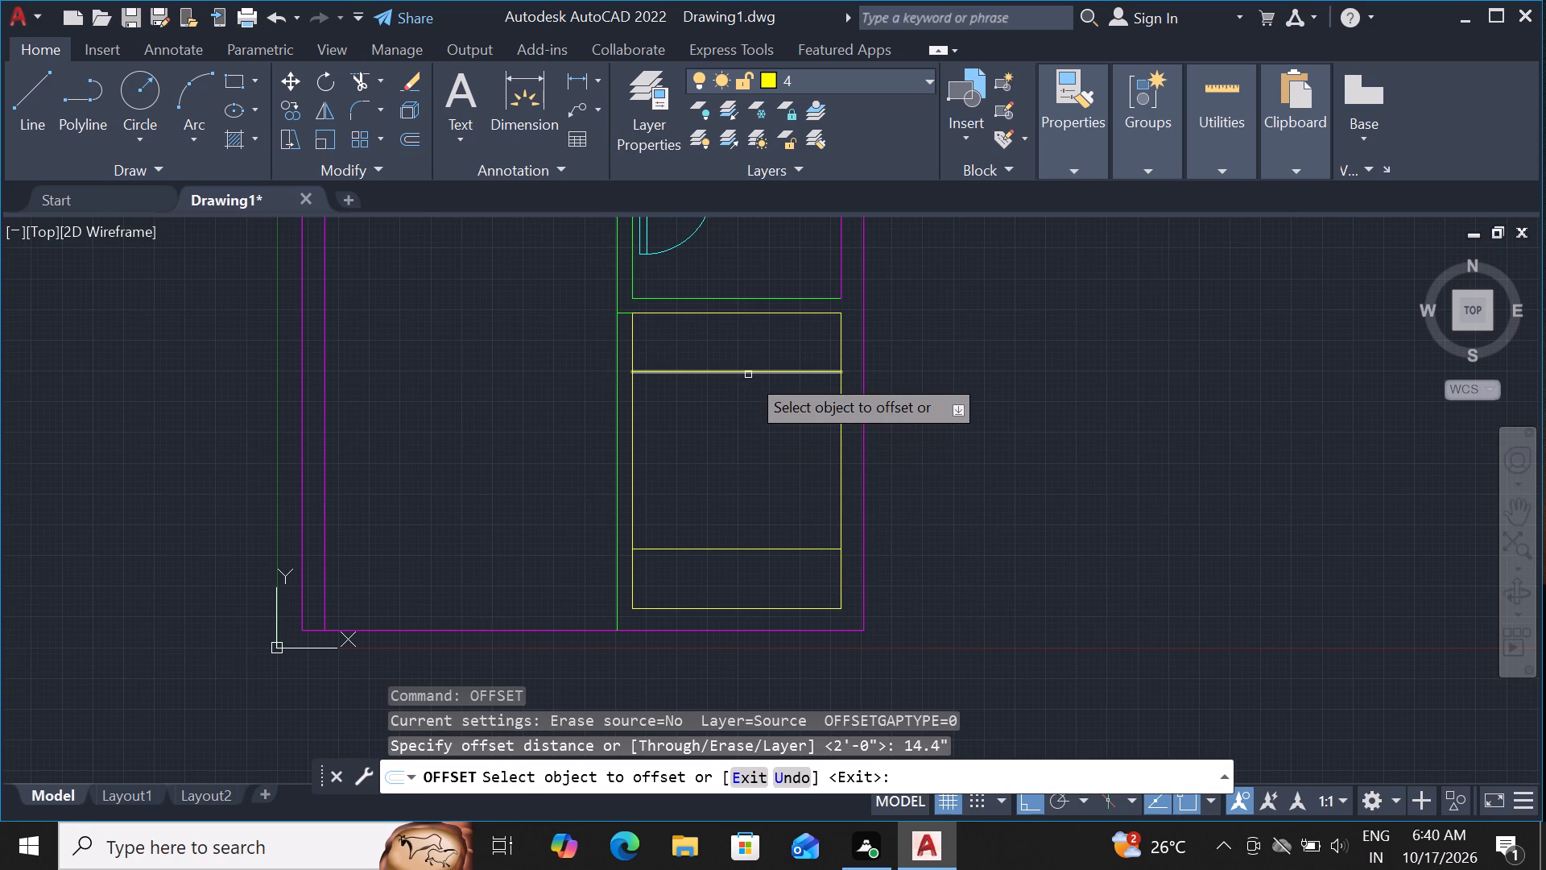
left_click(748, 375)
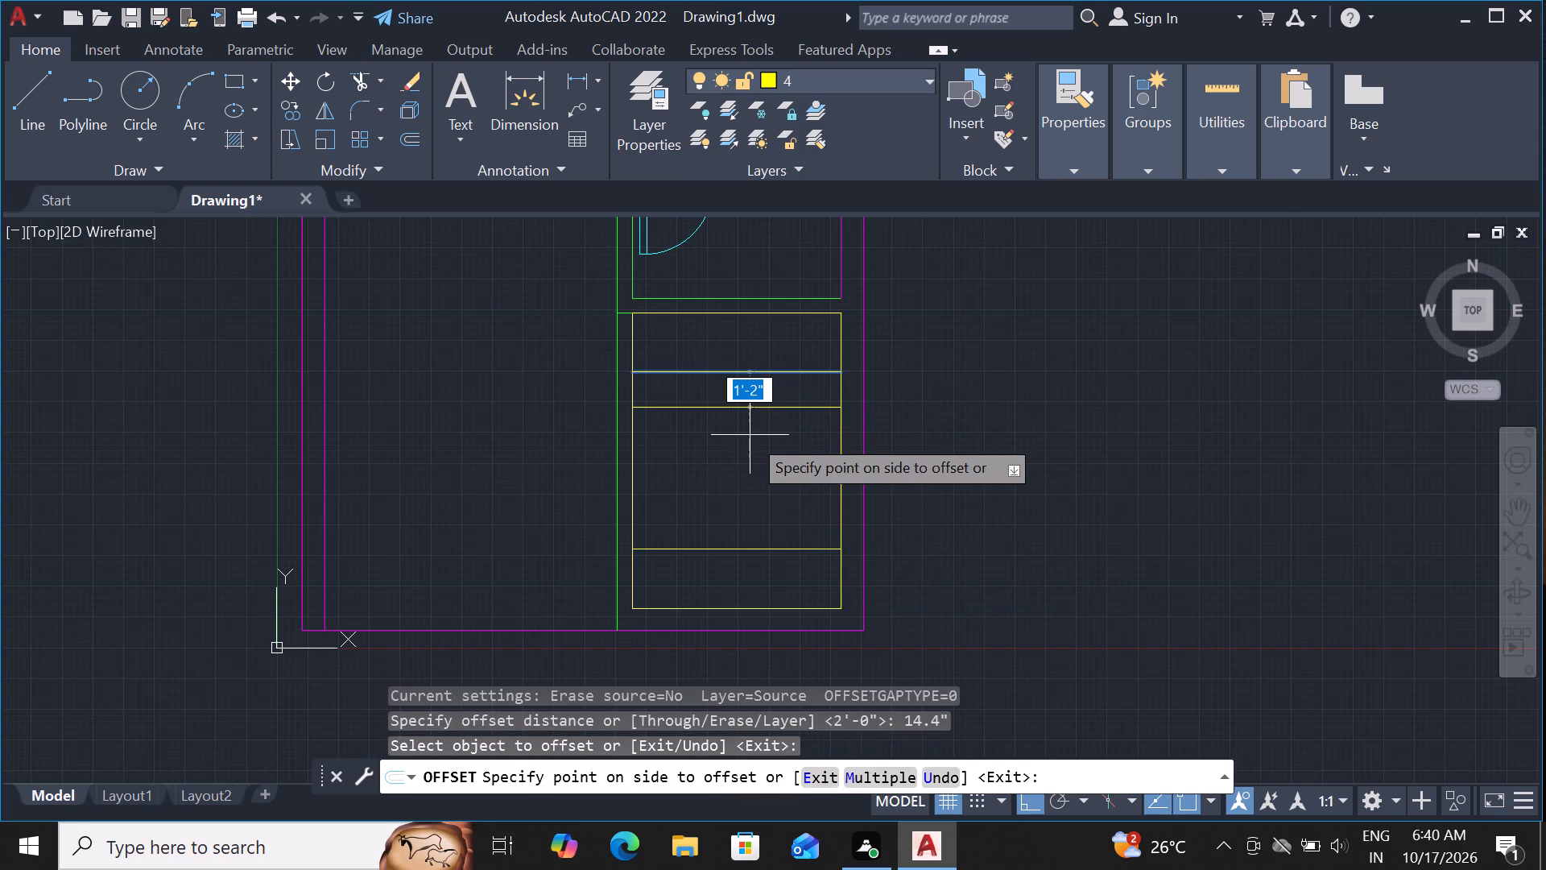
type("M")
key("space")
right_click(750, 435)
left_click(750, 435)
left_click(681, 494)
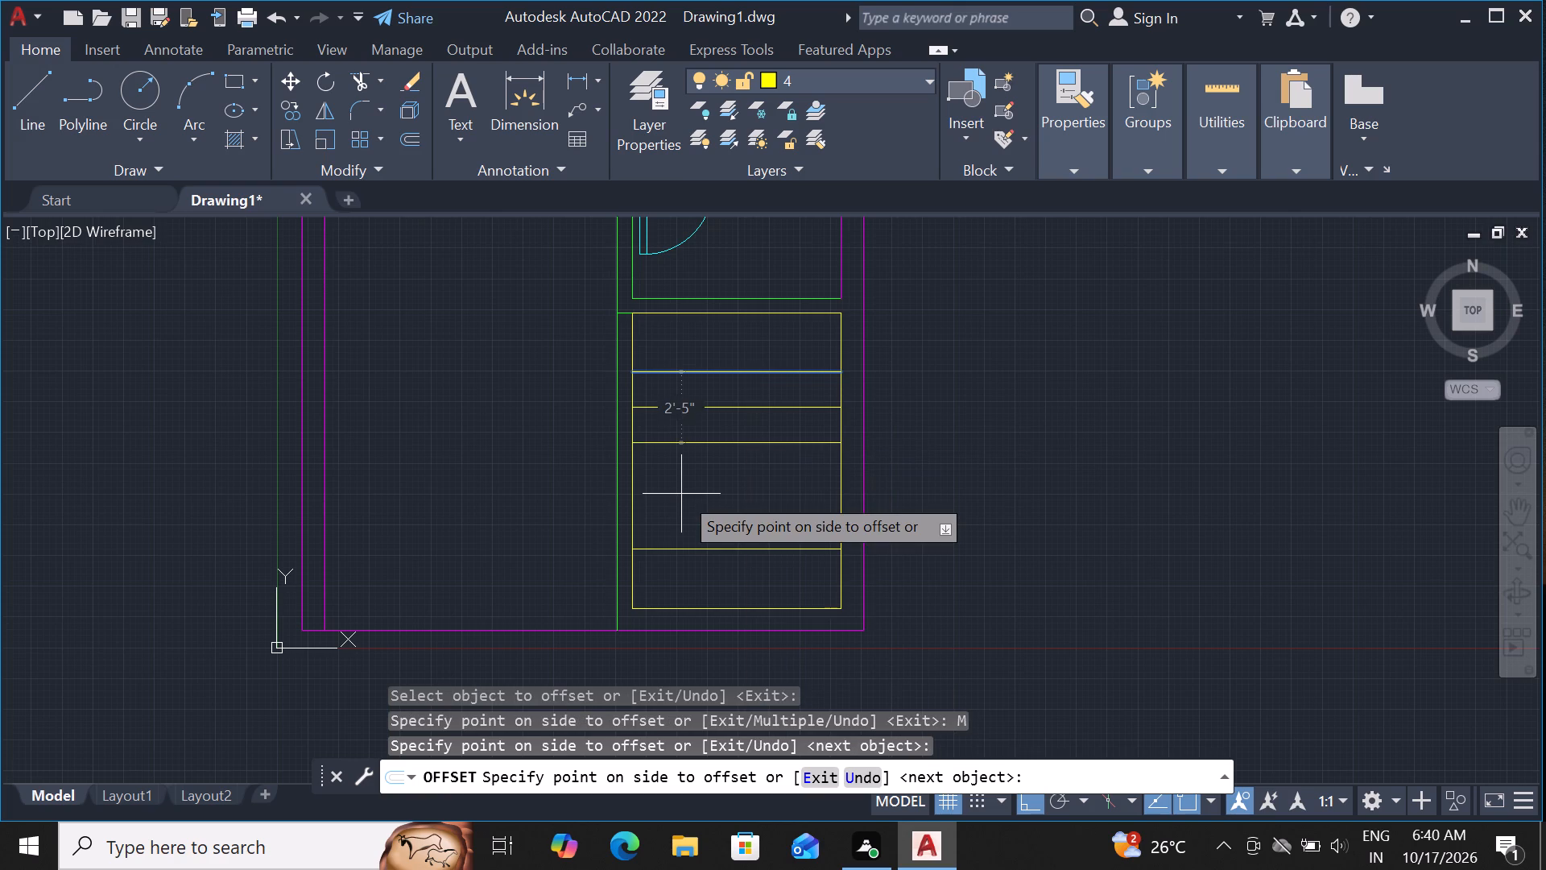
left_click(681, 509)
left_click(681, 526)
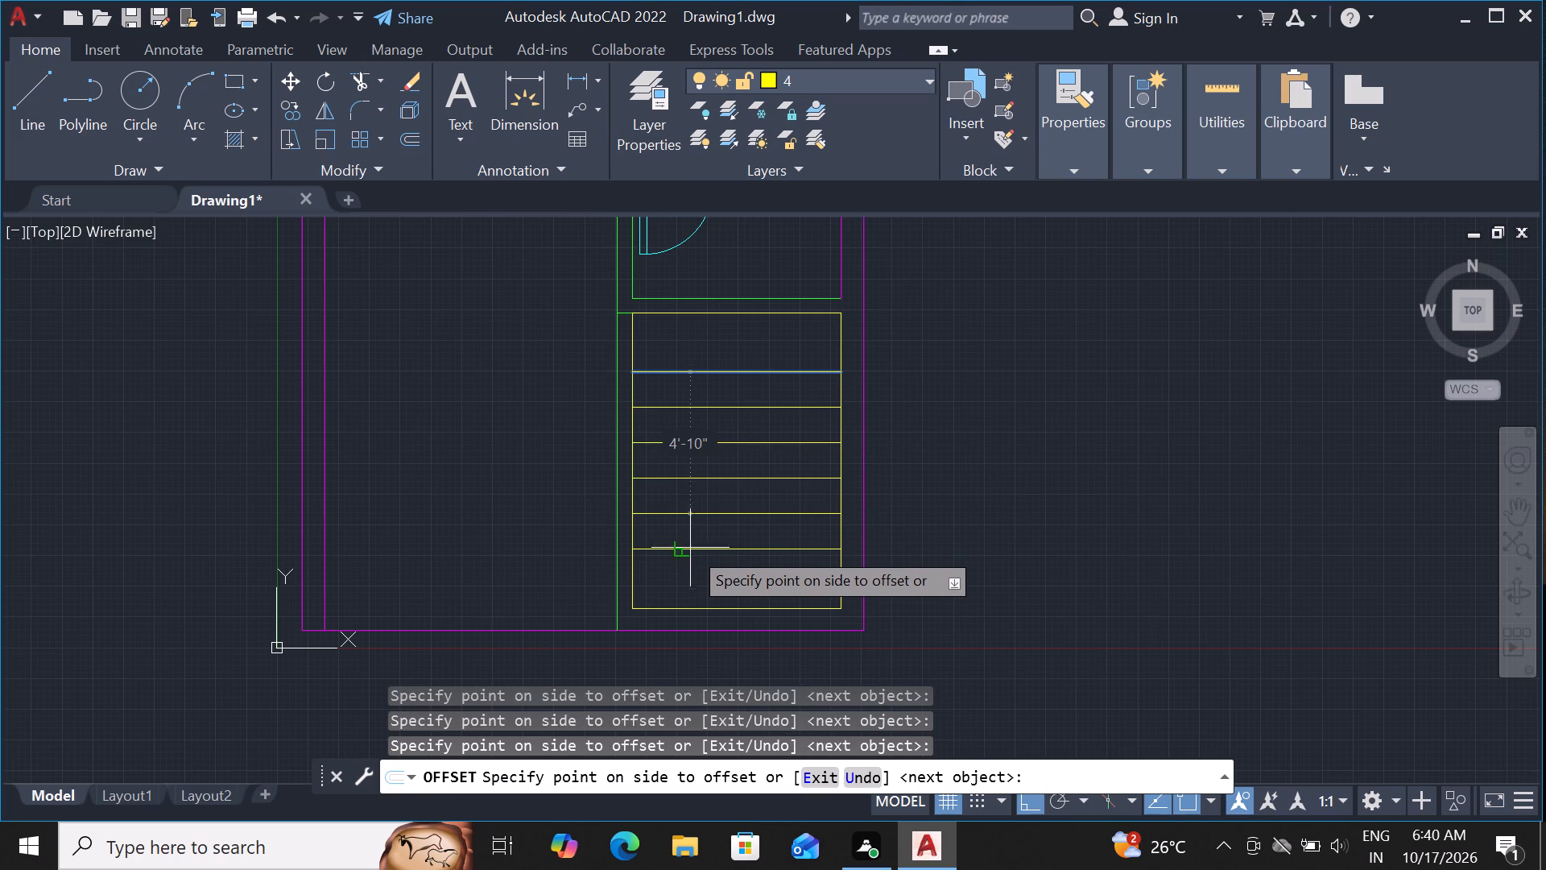
left_click(692, 561)
key("Escape")
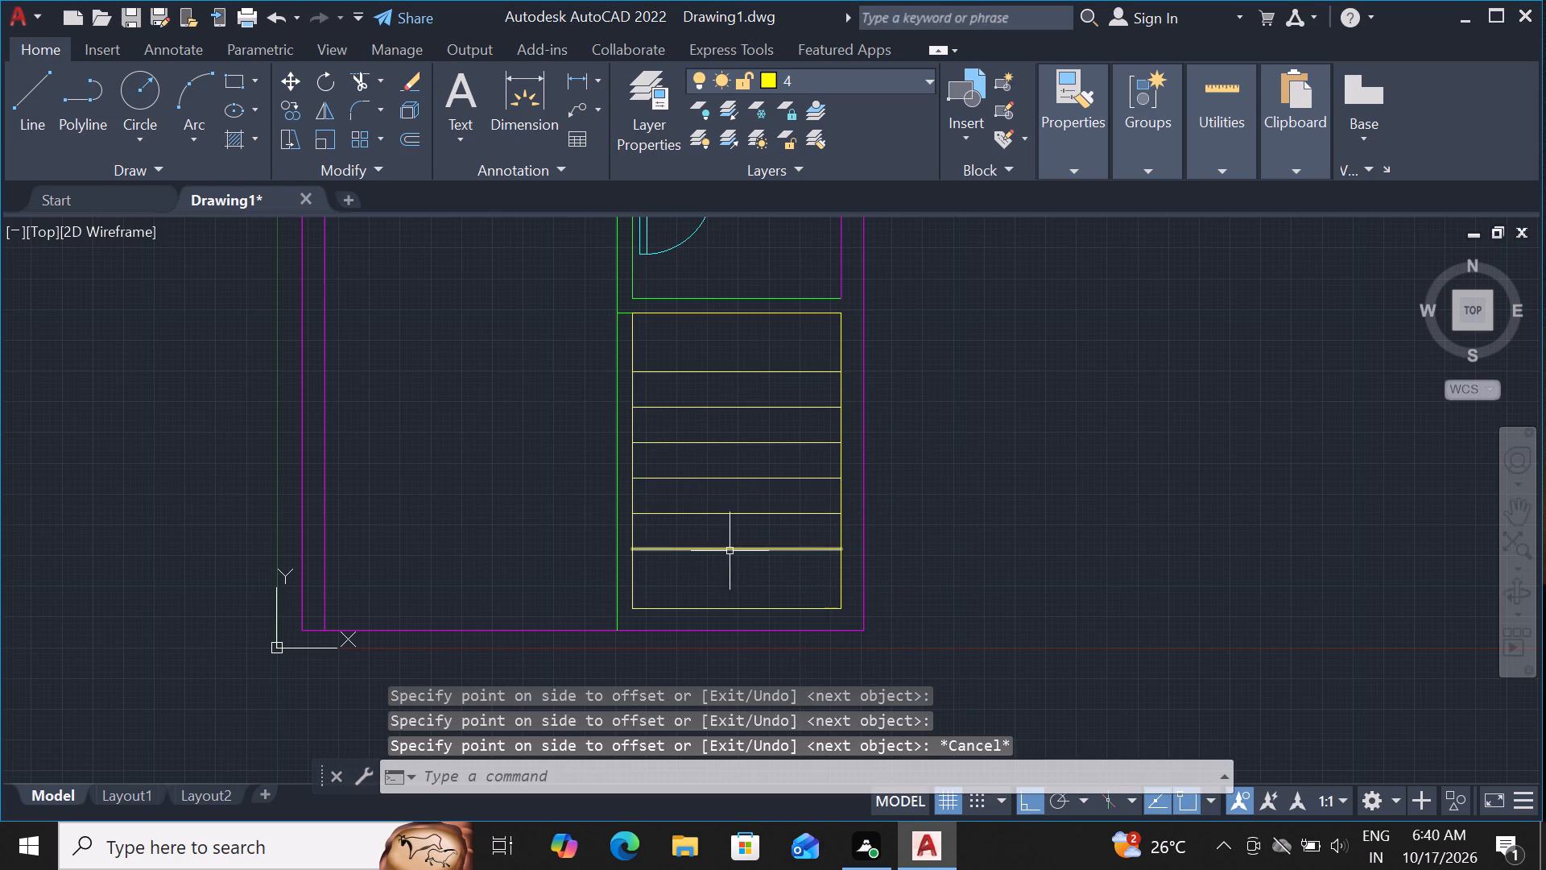
Offset the stair rectangle's right and left edges 3' each toward the inside.
scroll(730, 551, "down", 2)
scroll(771, 506, "up", 4)
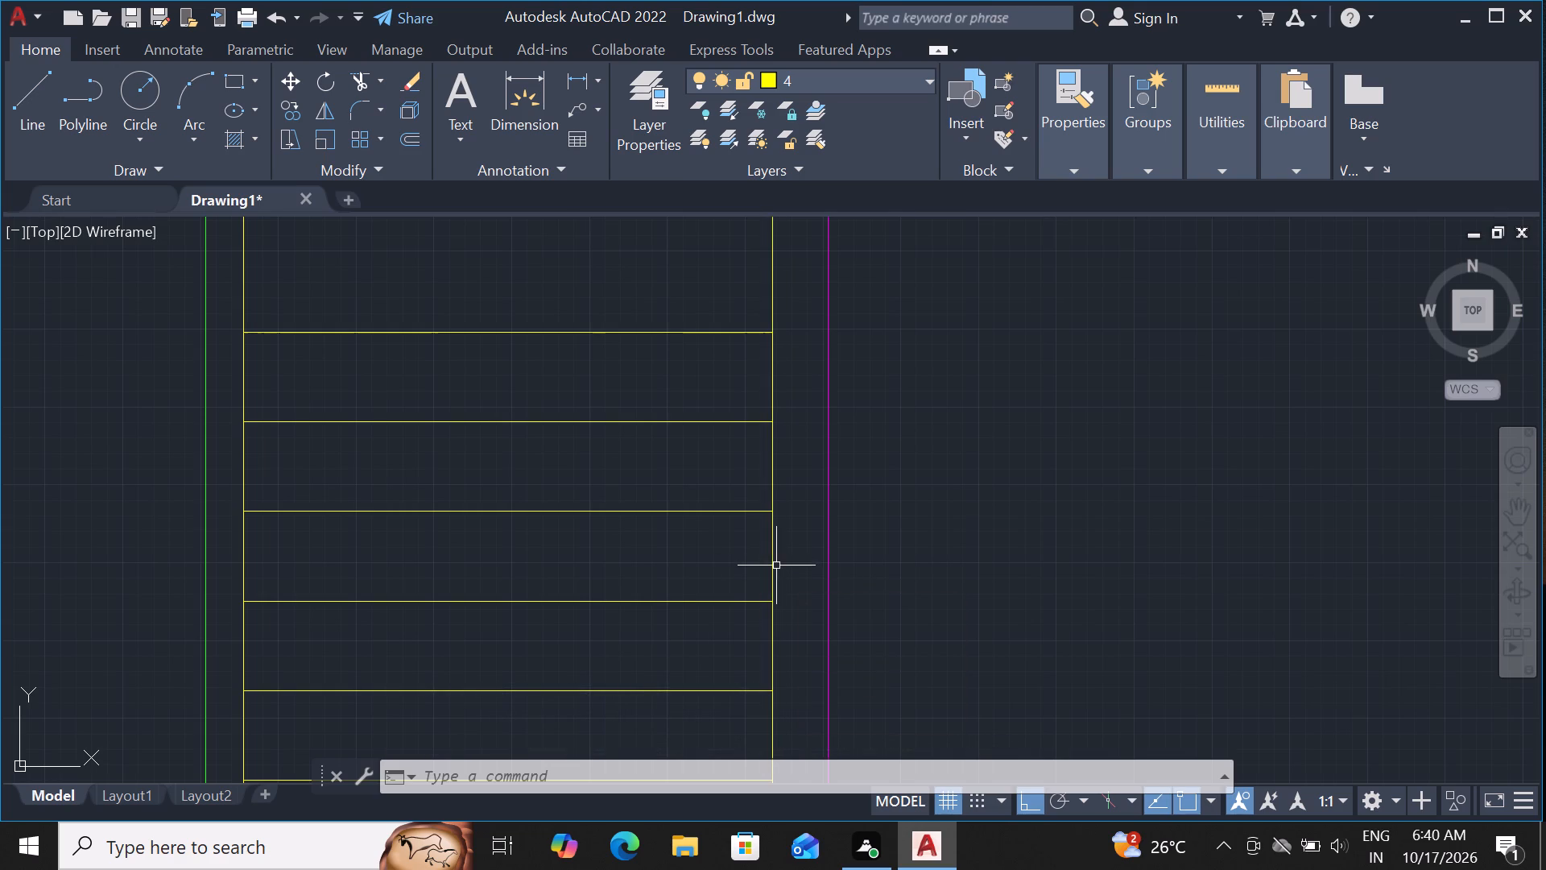
scroll(752, 578, "down", 1)
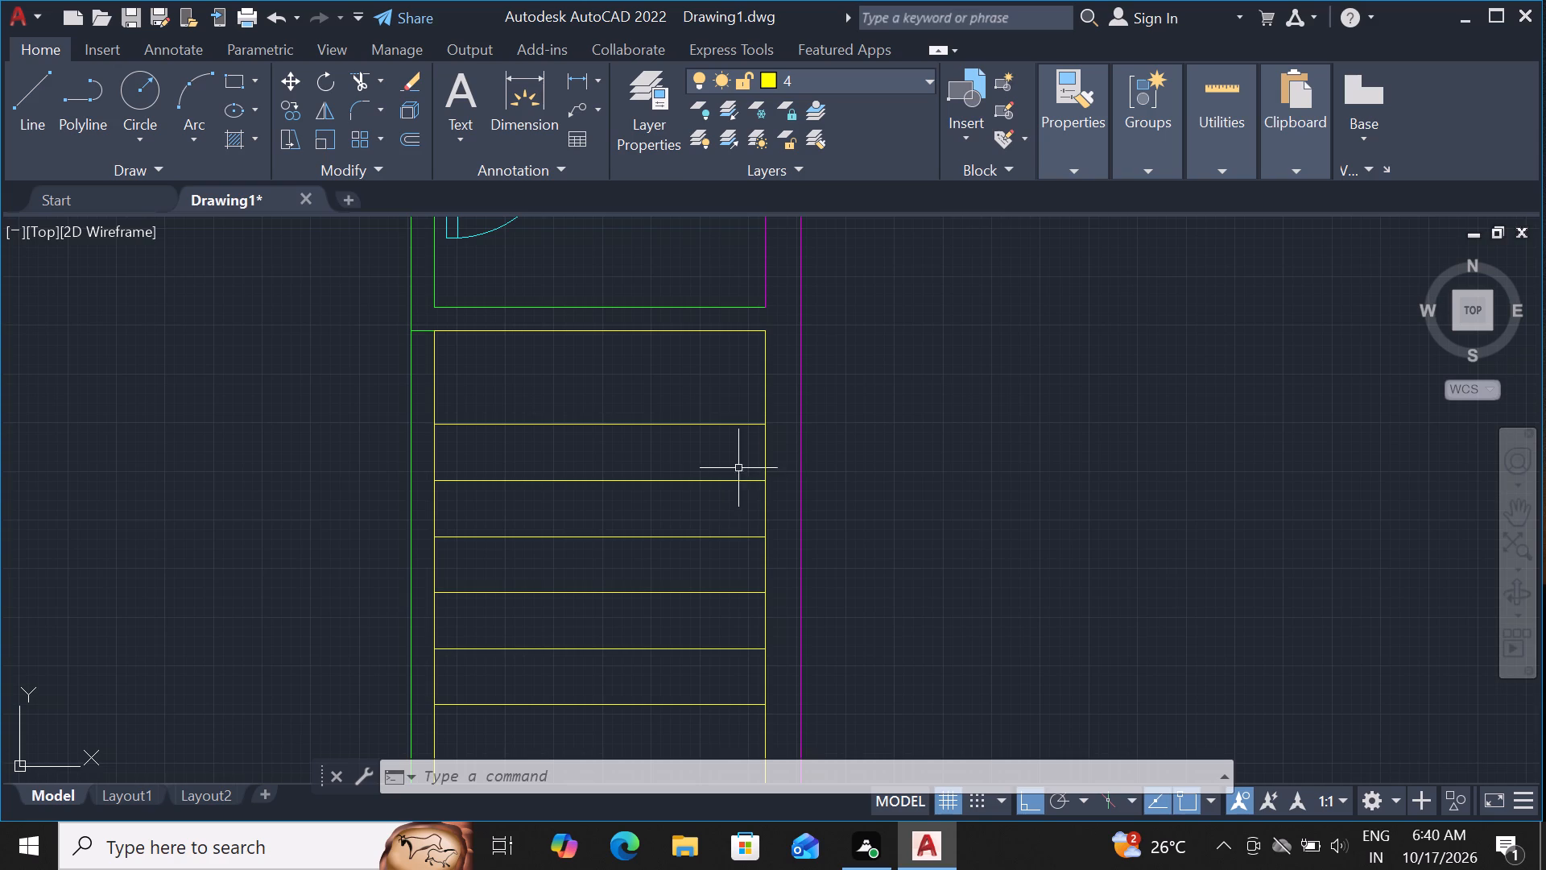
left_click(764, 464)
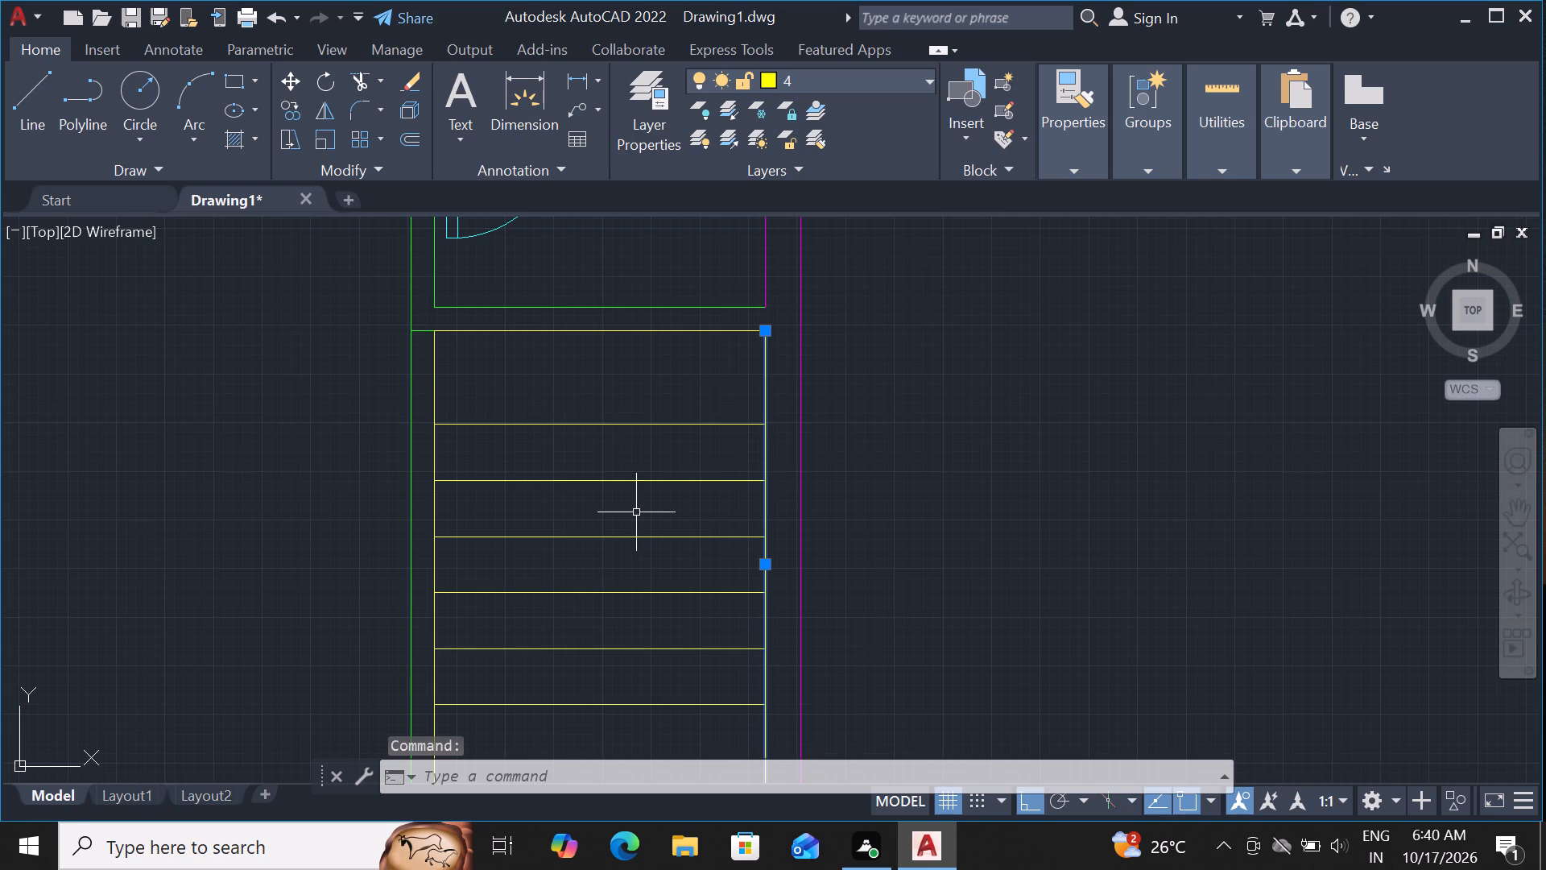
key("o")
type("F")
key("space")
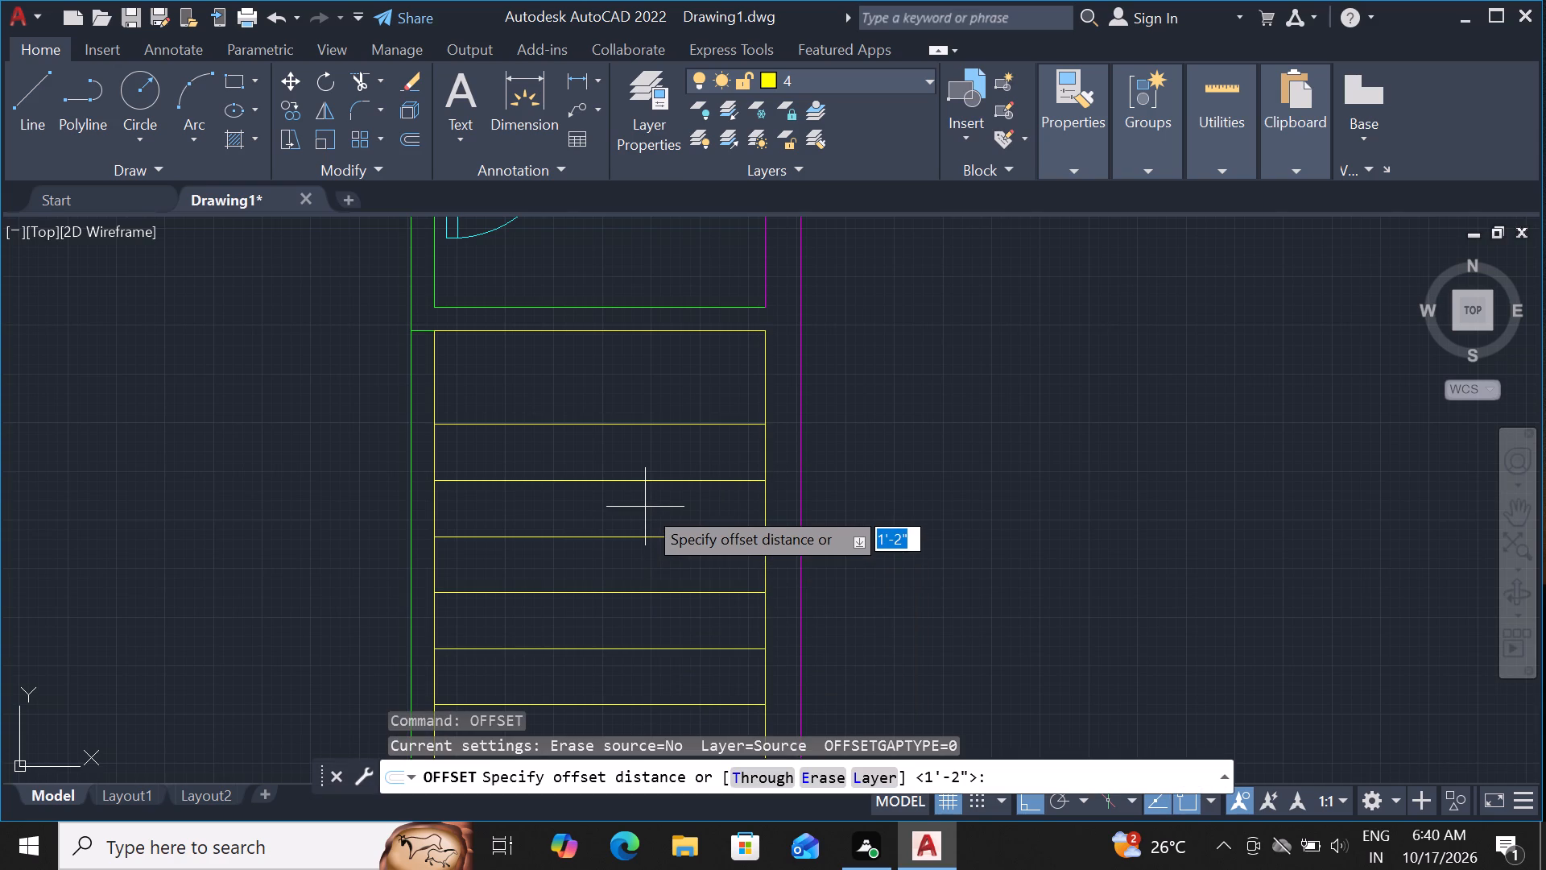
left_click(645, 507)
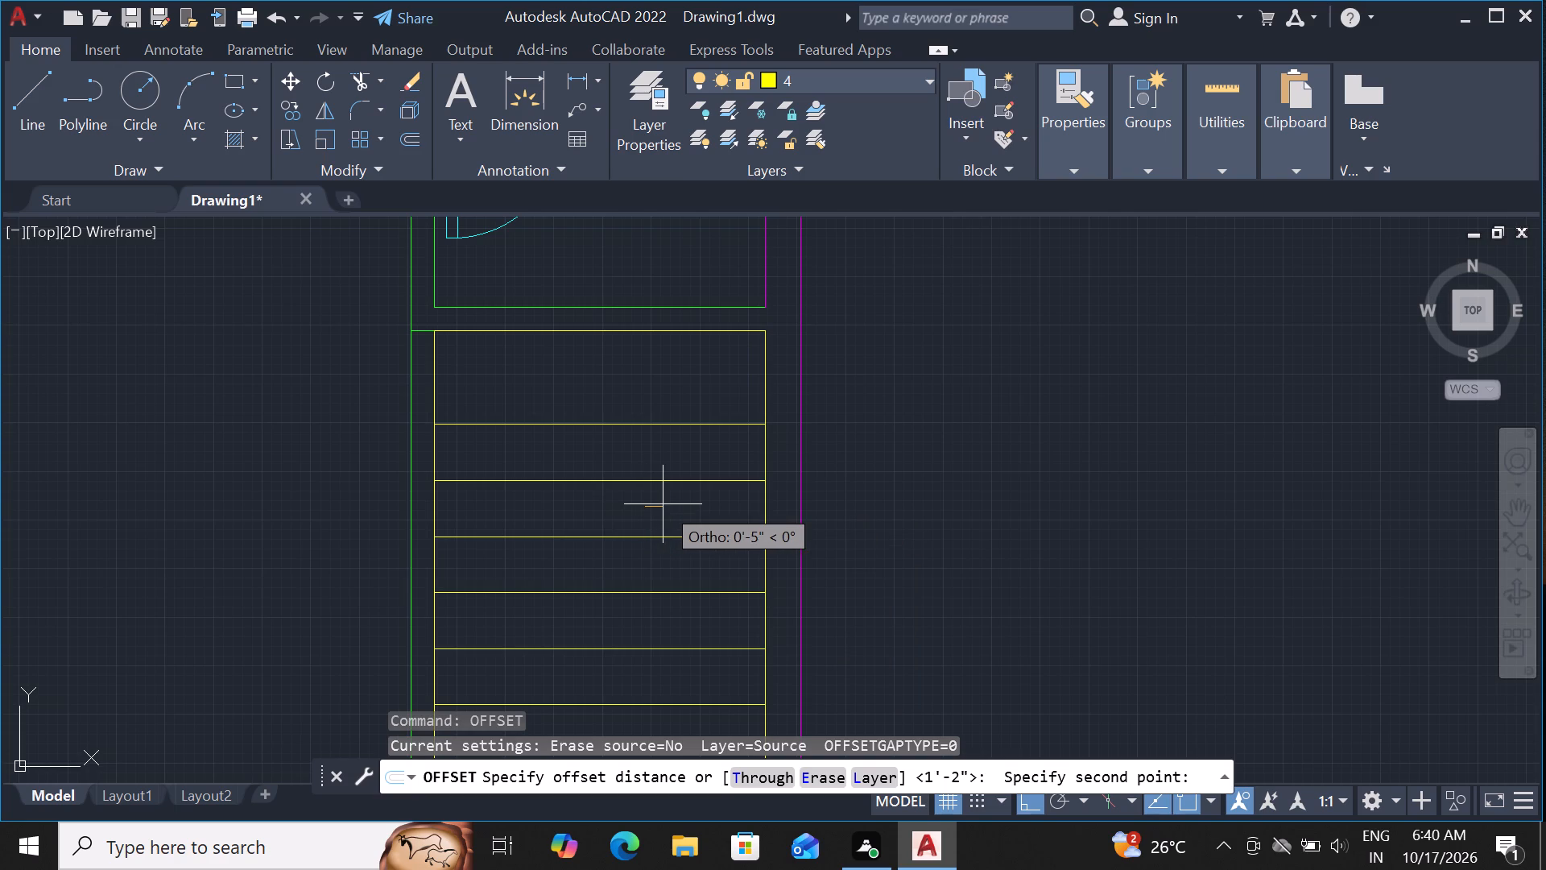
key("3")
key("apostrophe")
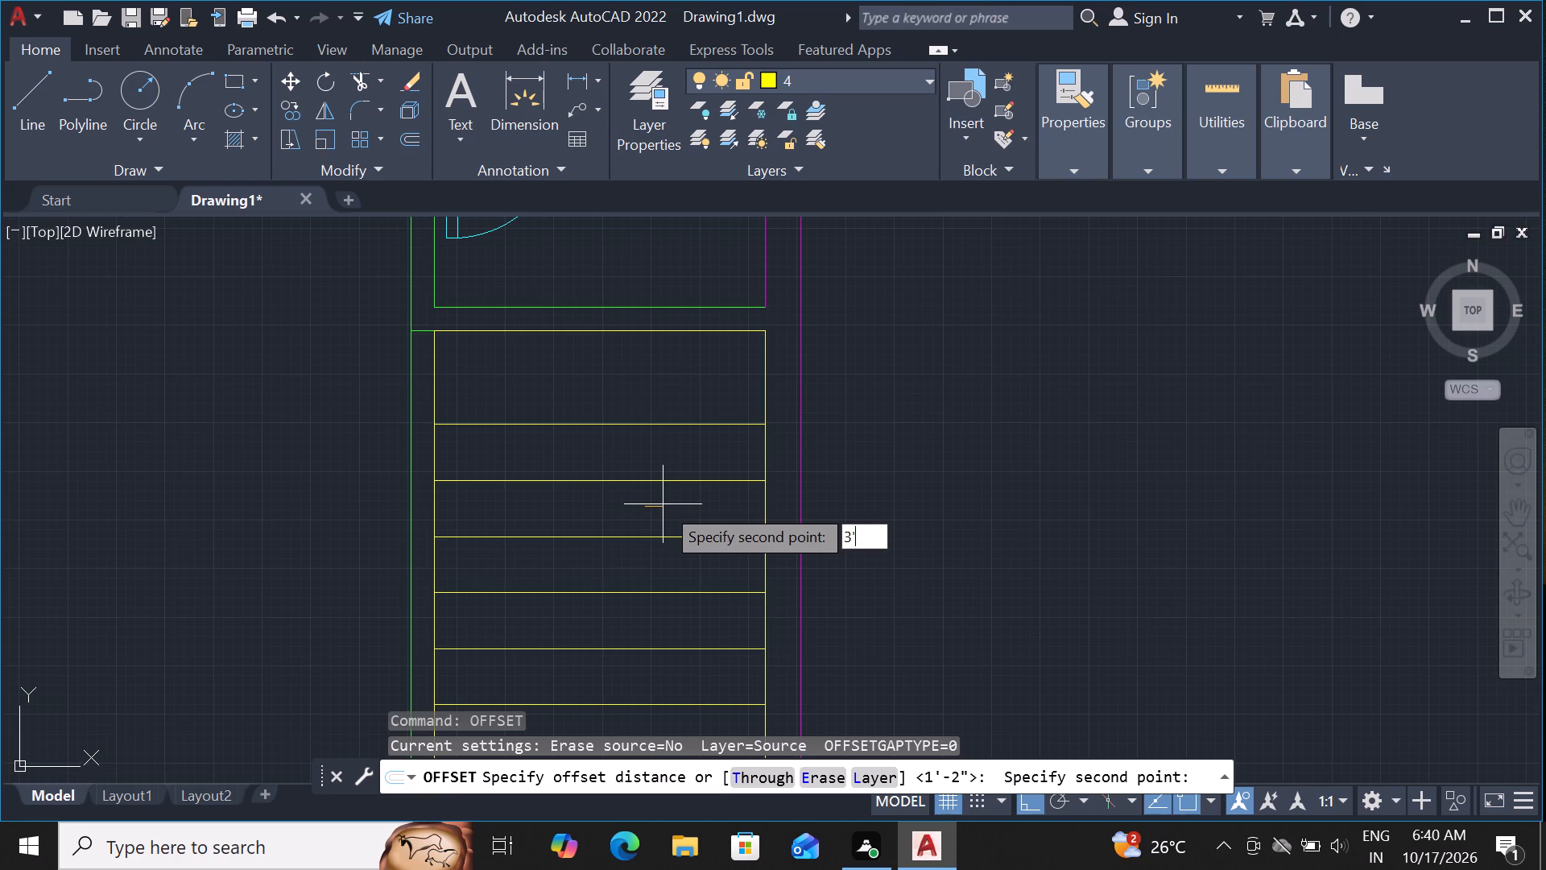
key("Return")
left_click(649, 516)
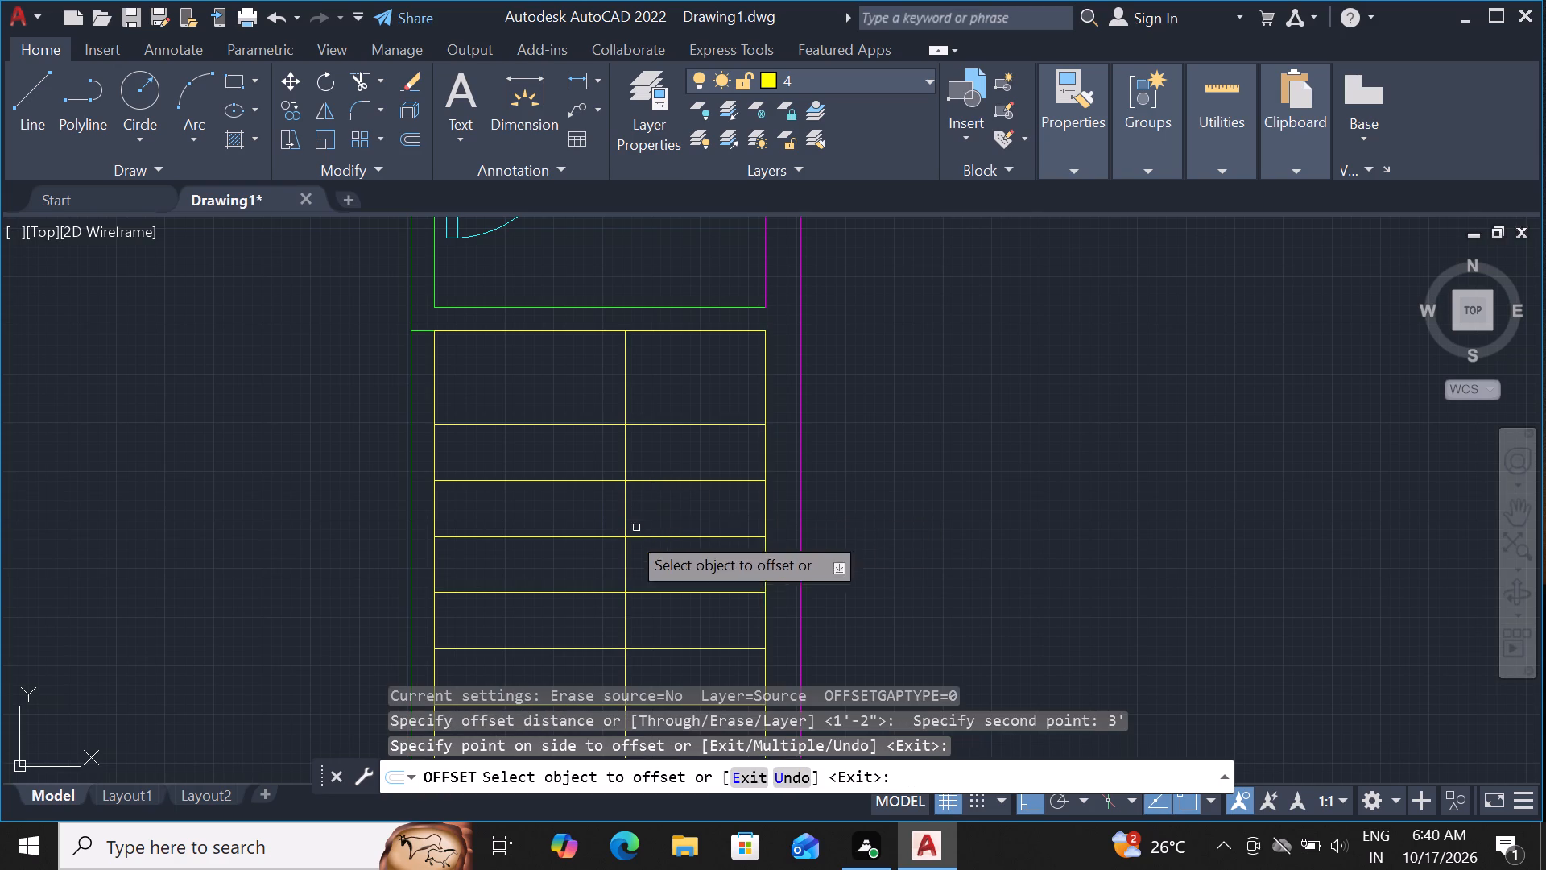
left_click(434, 574)
left_click(591, 565)
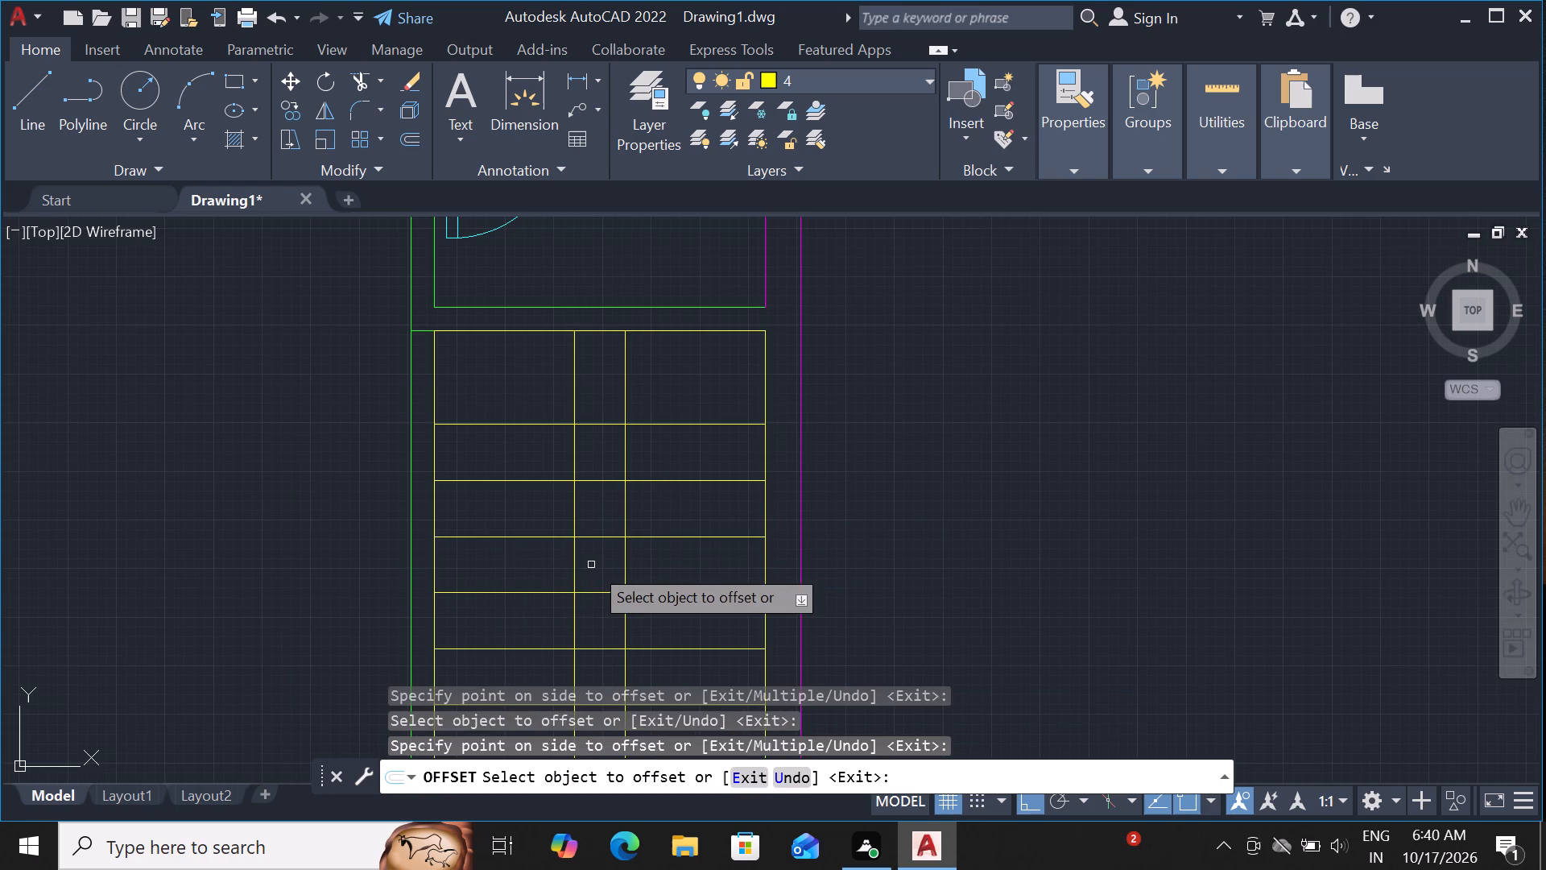
key("Escape")
Trim the two inner vertical lines where they cross the top and bottom landings of the stair.
type("TR")
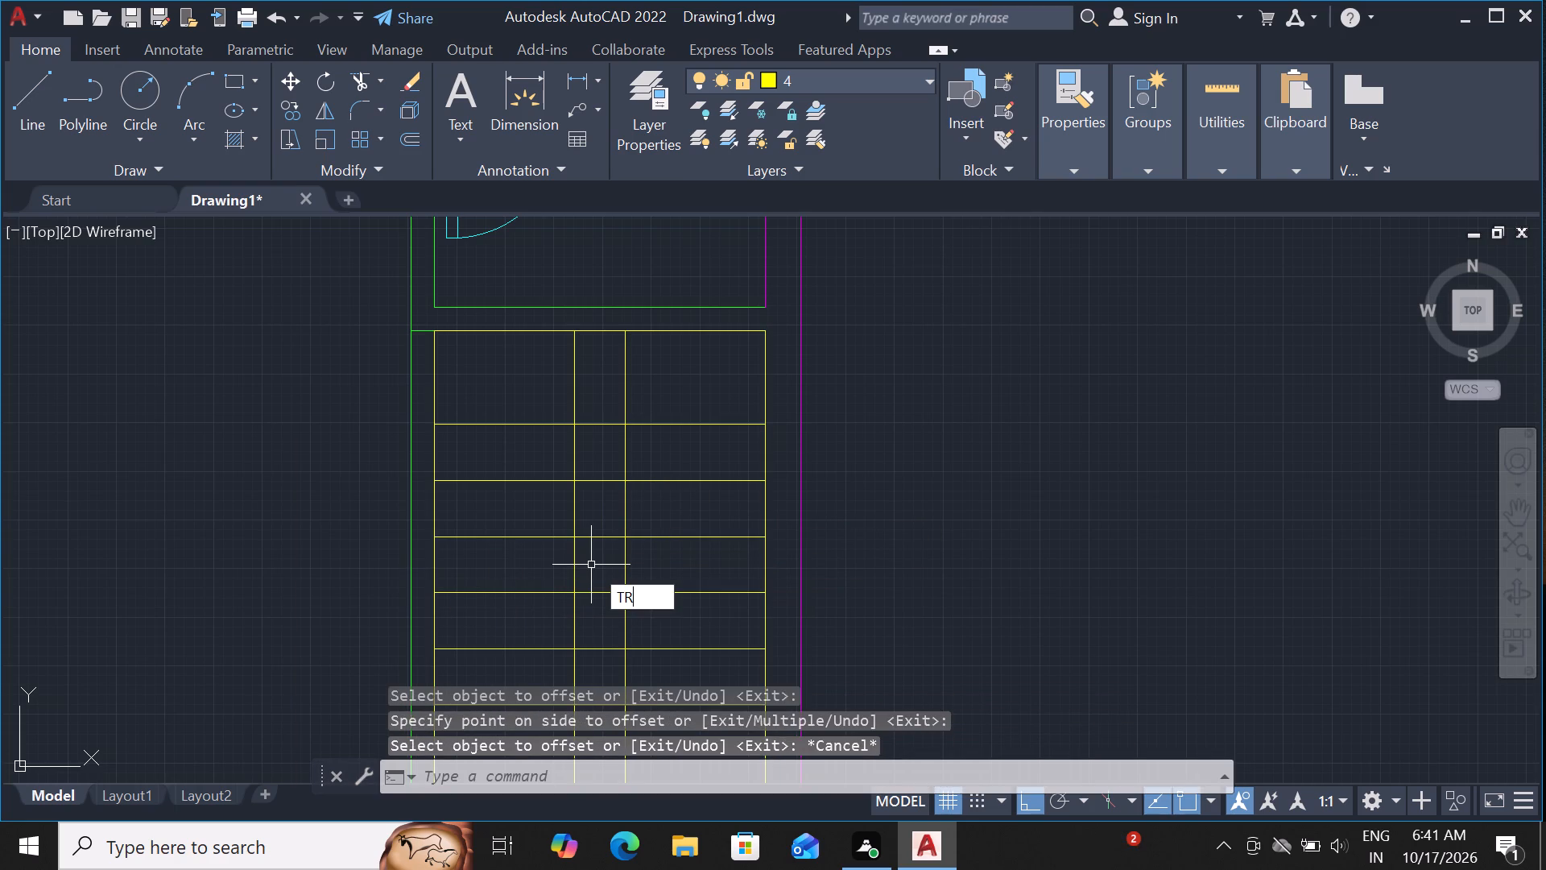
key("space")
key("space")
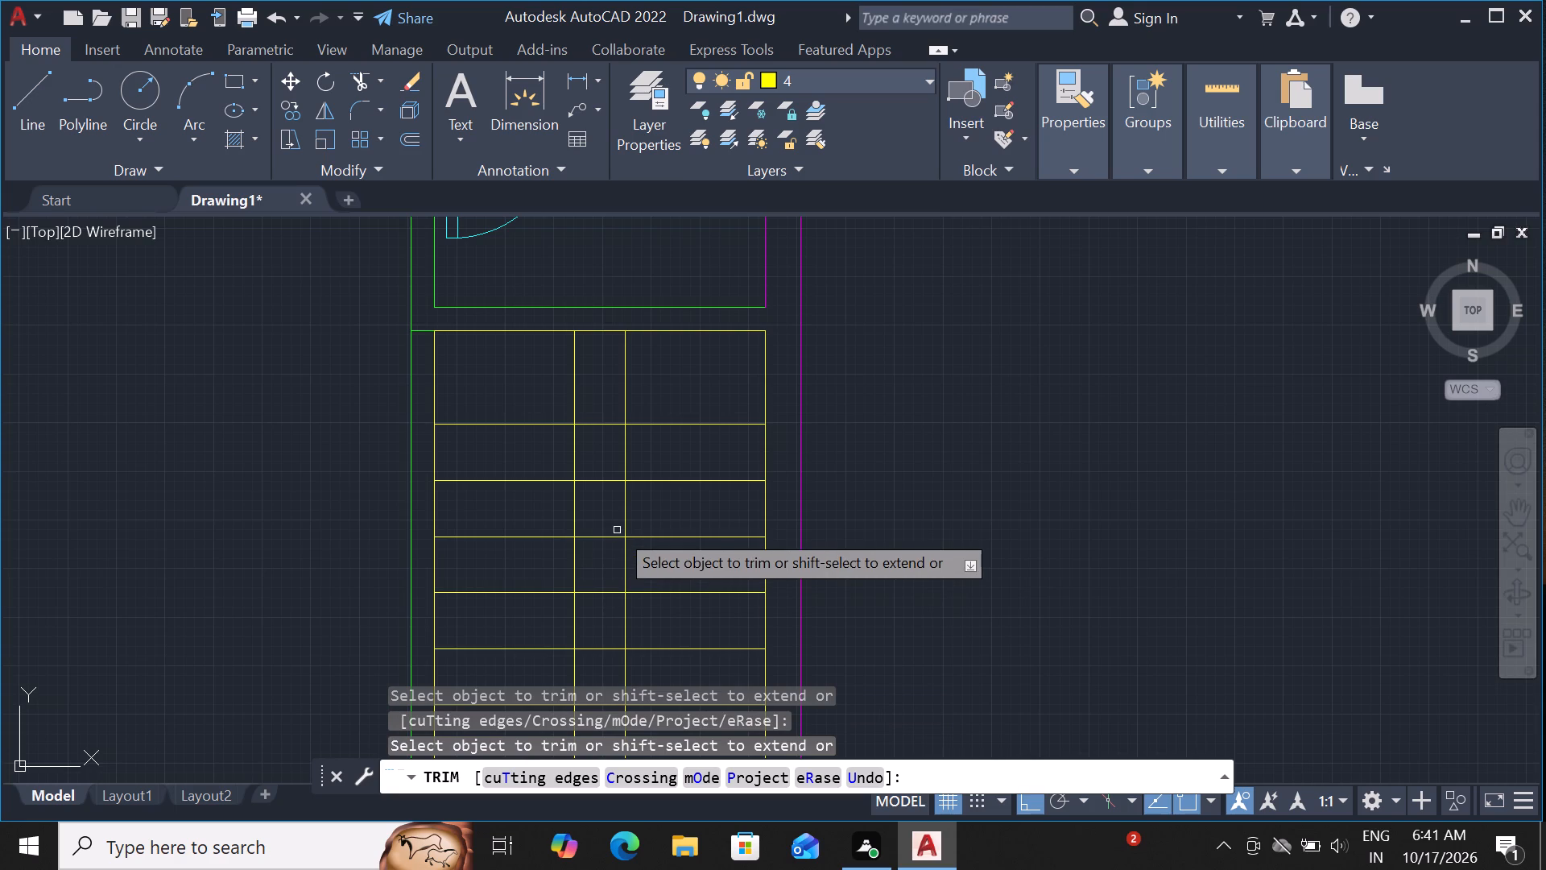
left_click(652, 404)
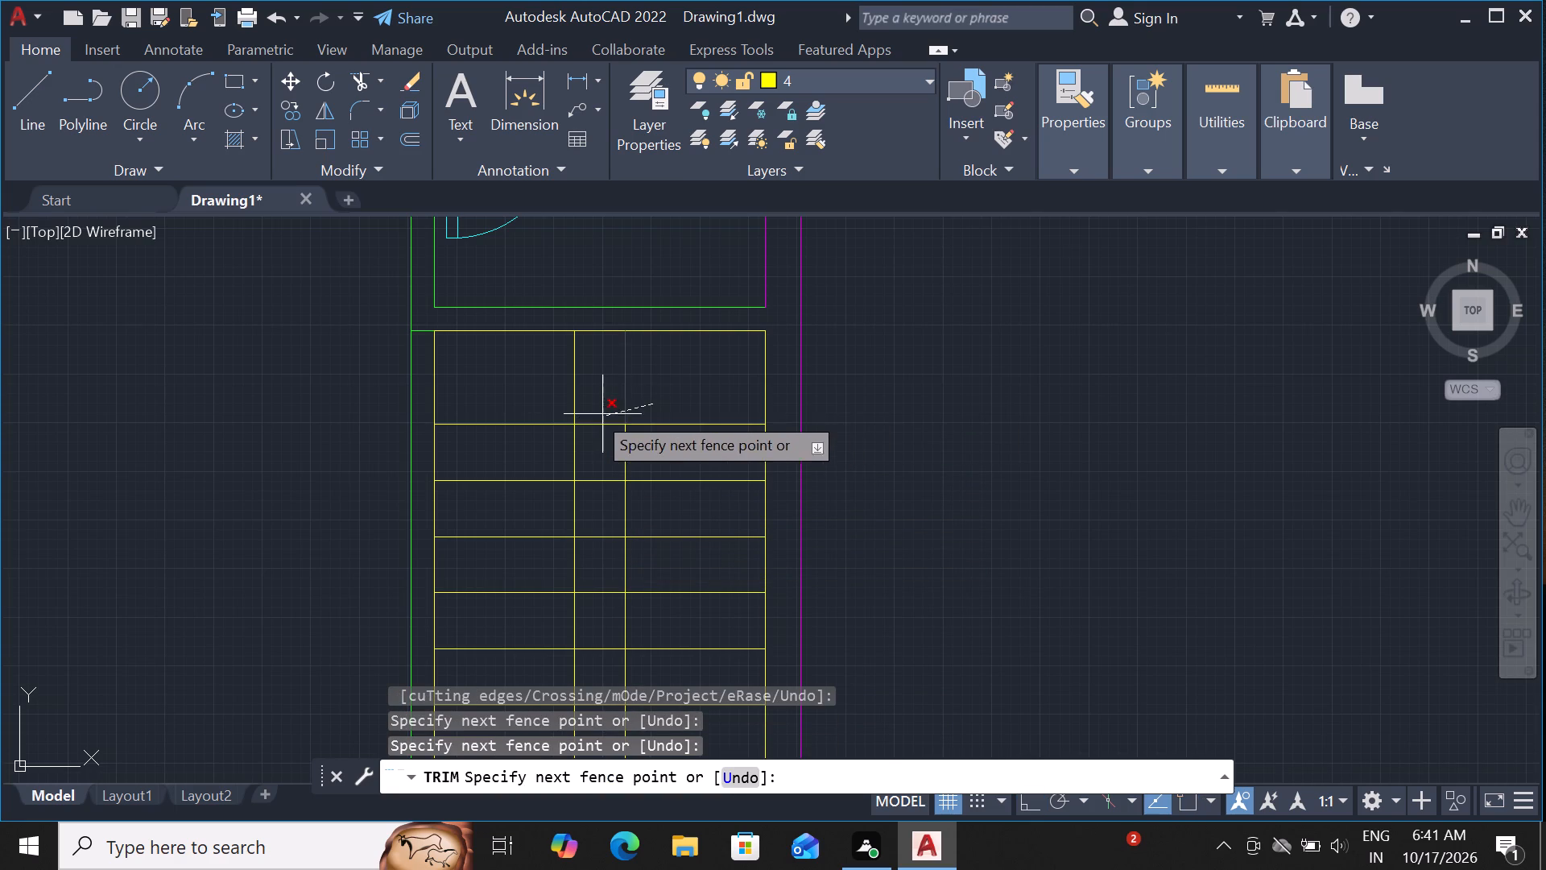
left_click(508, 405)
scroll(600, 366, "down", 3)
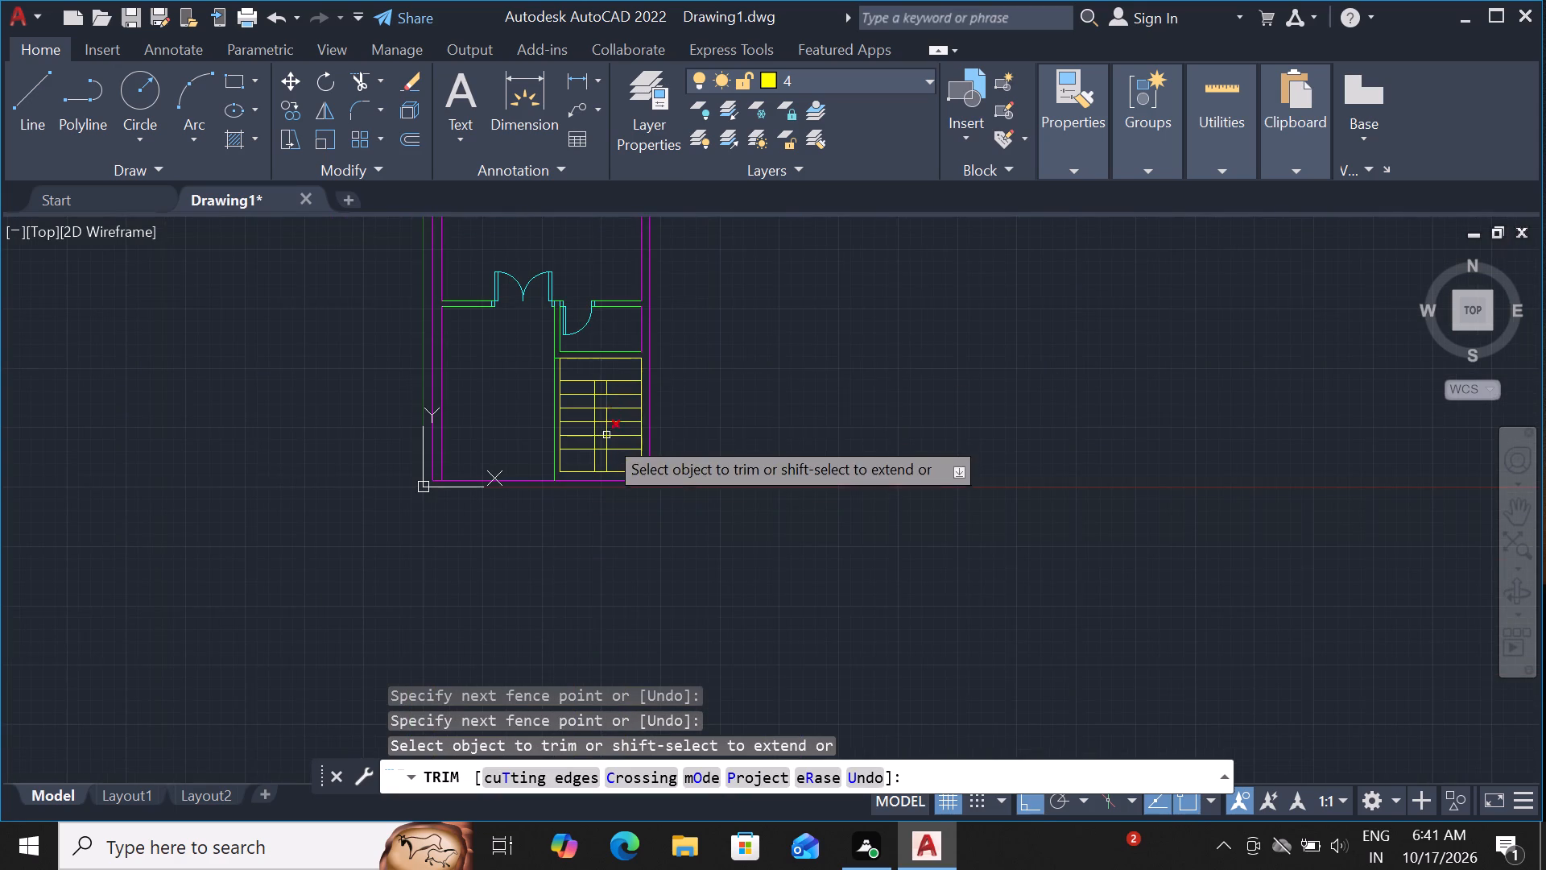
scroll(603, 470, "up", 4)
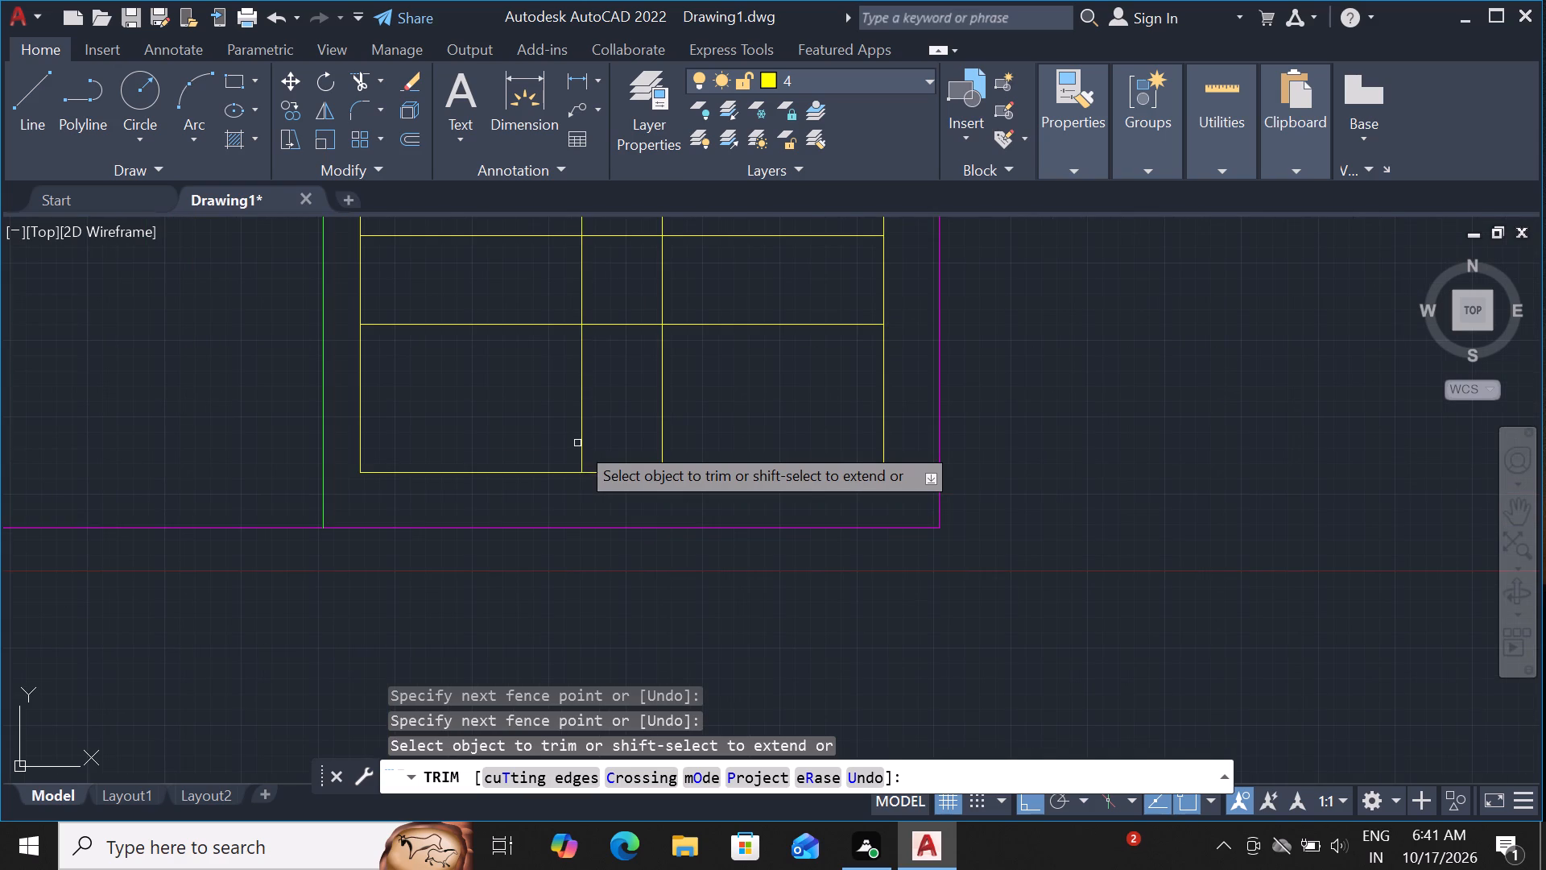
left_click(577, 443)
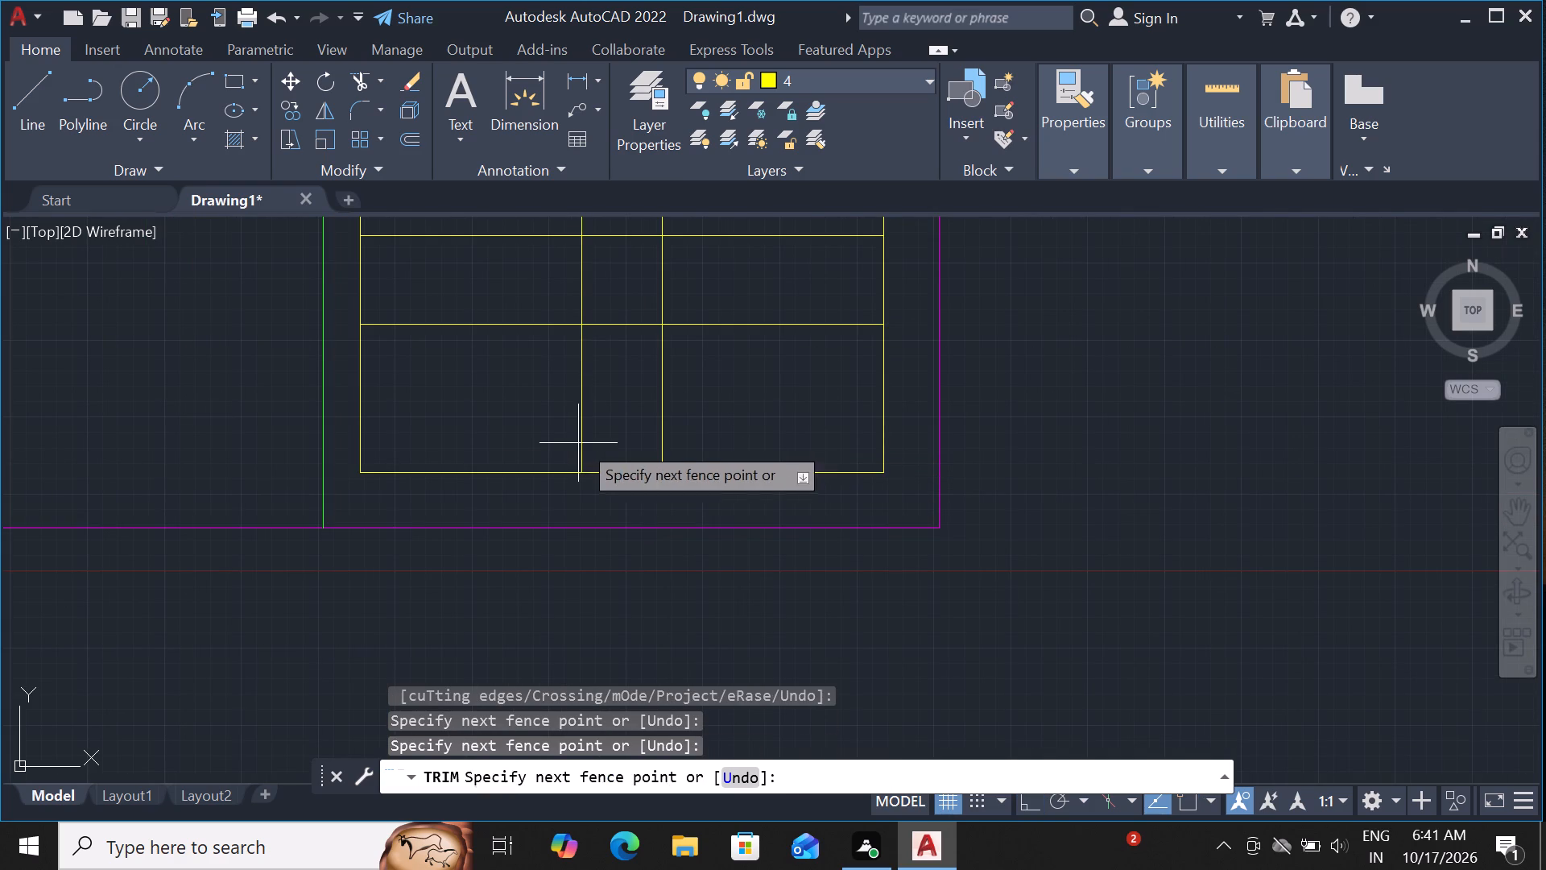
left_click(678, 423)
Trim the intermediate tread lines out of the gap between the stair's two inner vertical lines.
scroll(685, 437, "down", 2)
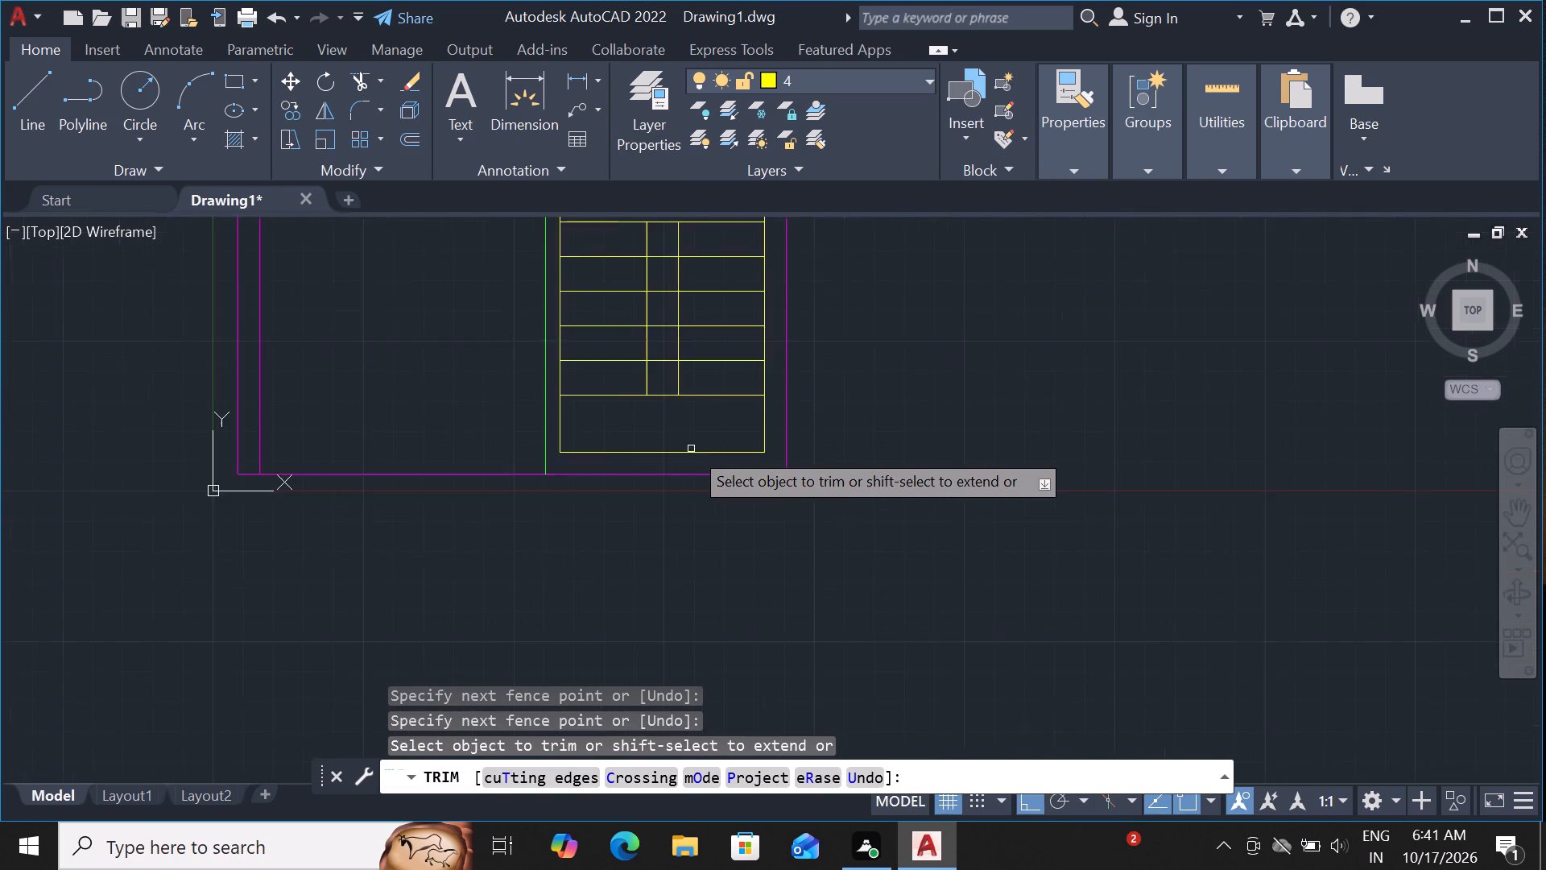
scroll(691, 449, "down", 2)
scroll(646, 371, "up", 2)
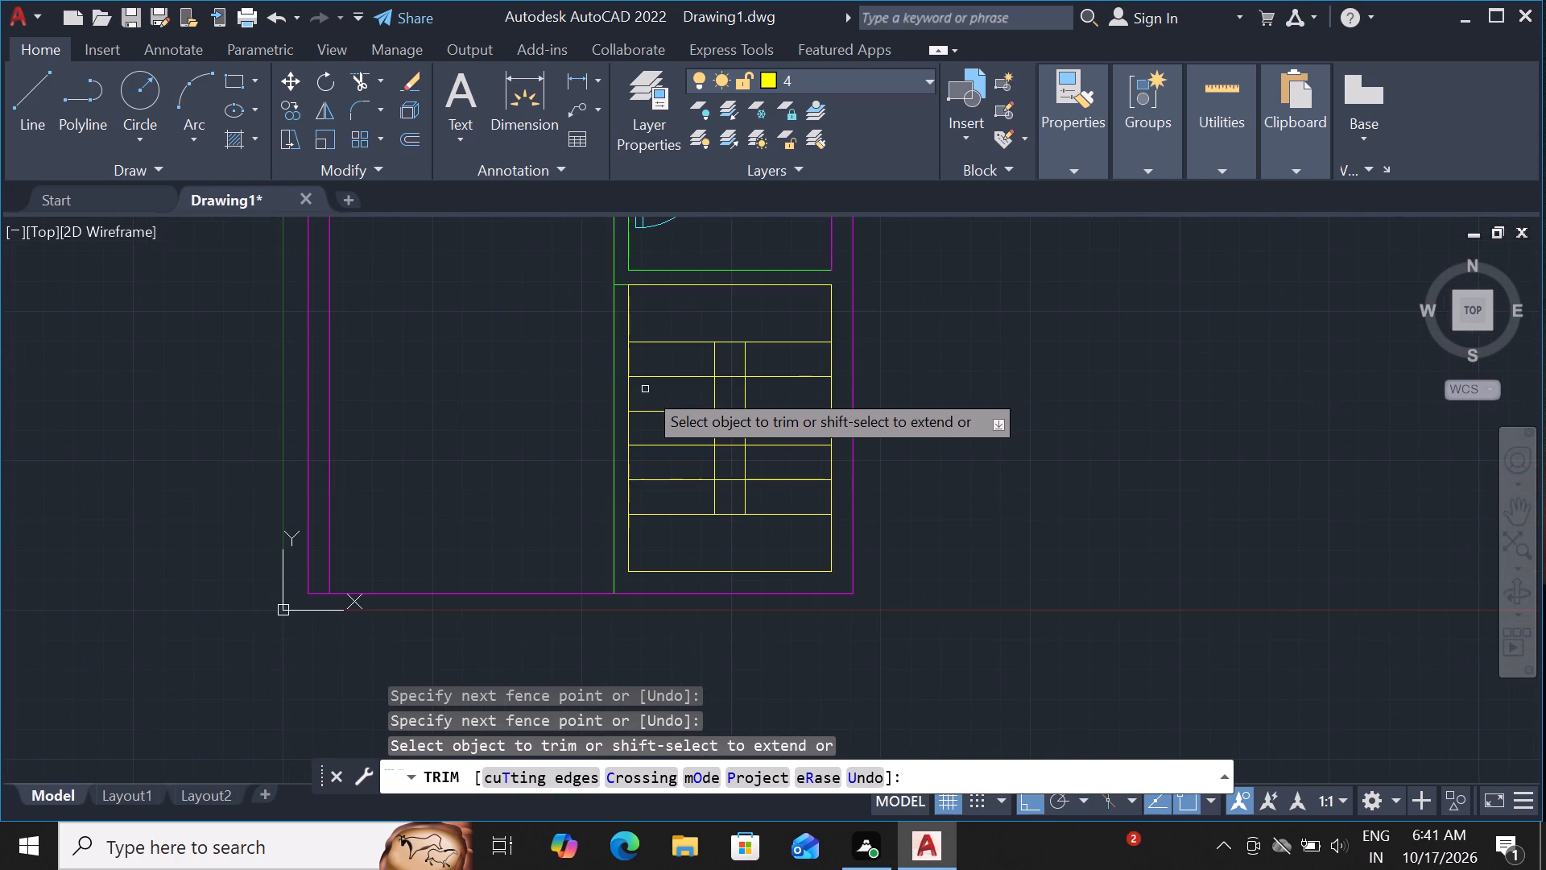
scroll(665, 383, "up", 2)
left_click(825, 347)
scroll(852, 437, "down", 2)
left_click(839, 529)
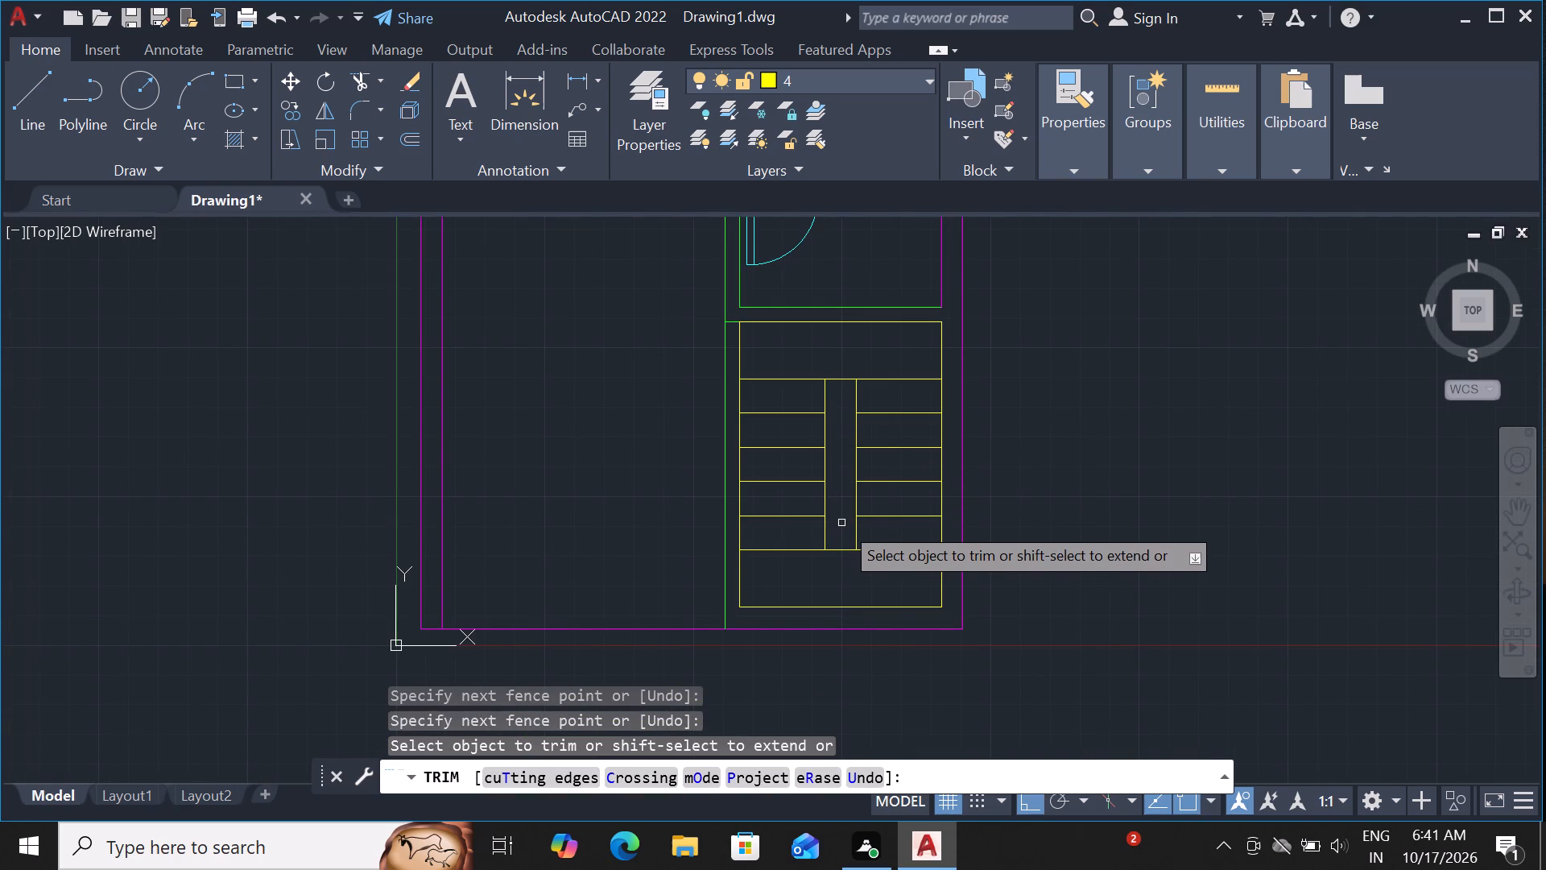
key("Escape")
Extend the top landing's lower line left to the far face of the green partition wall.
scroll(841, 523, "down", 2)
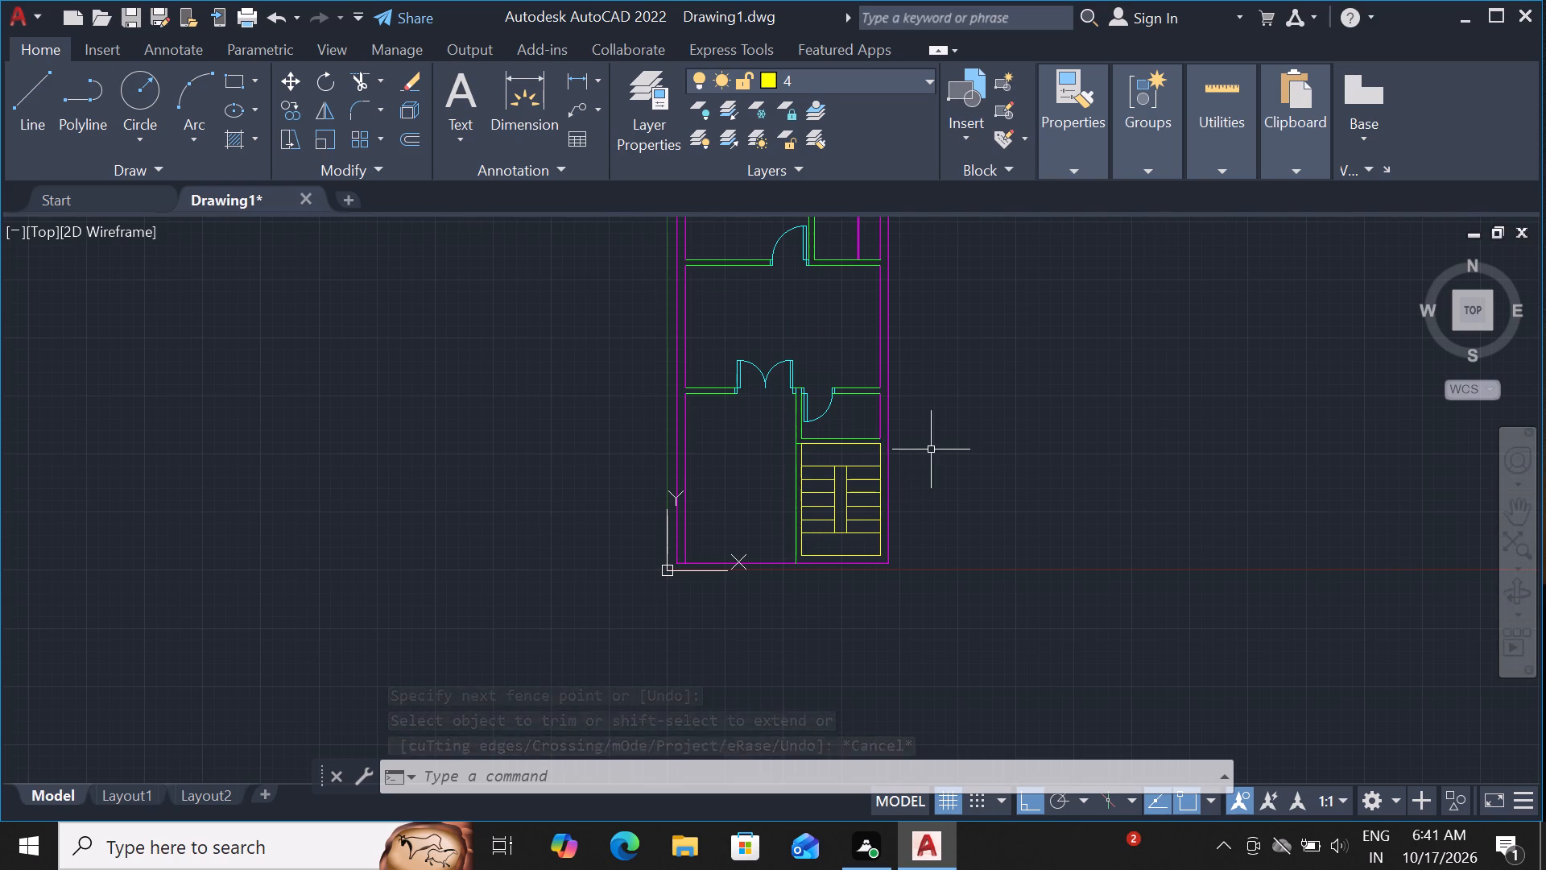
scroll(771, 397, "up", 2)
scroll(911, 513, "up", 1)
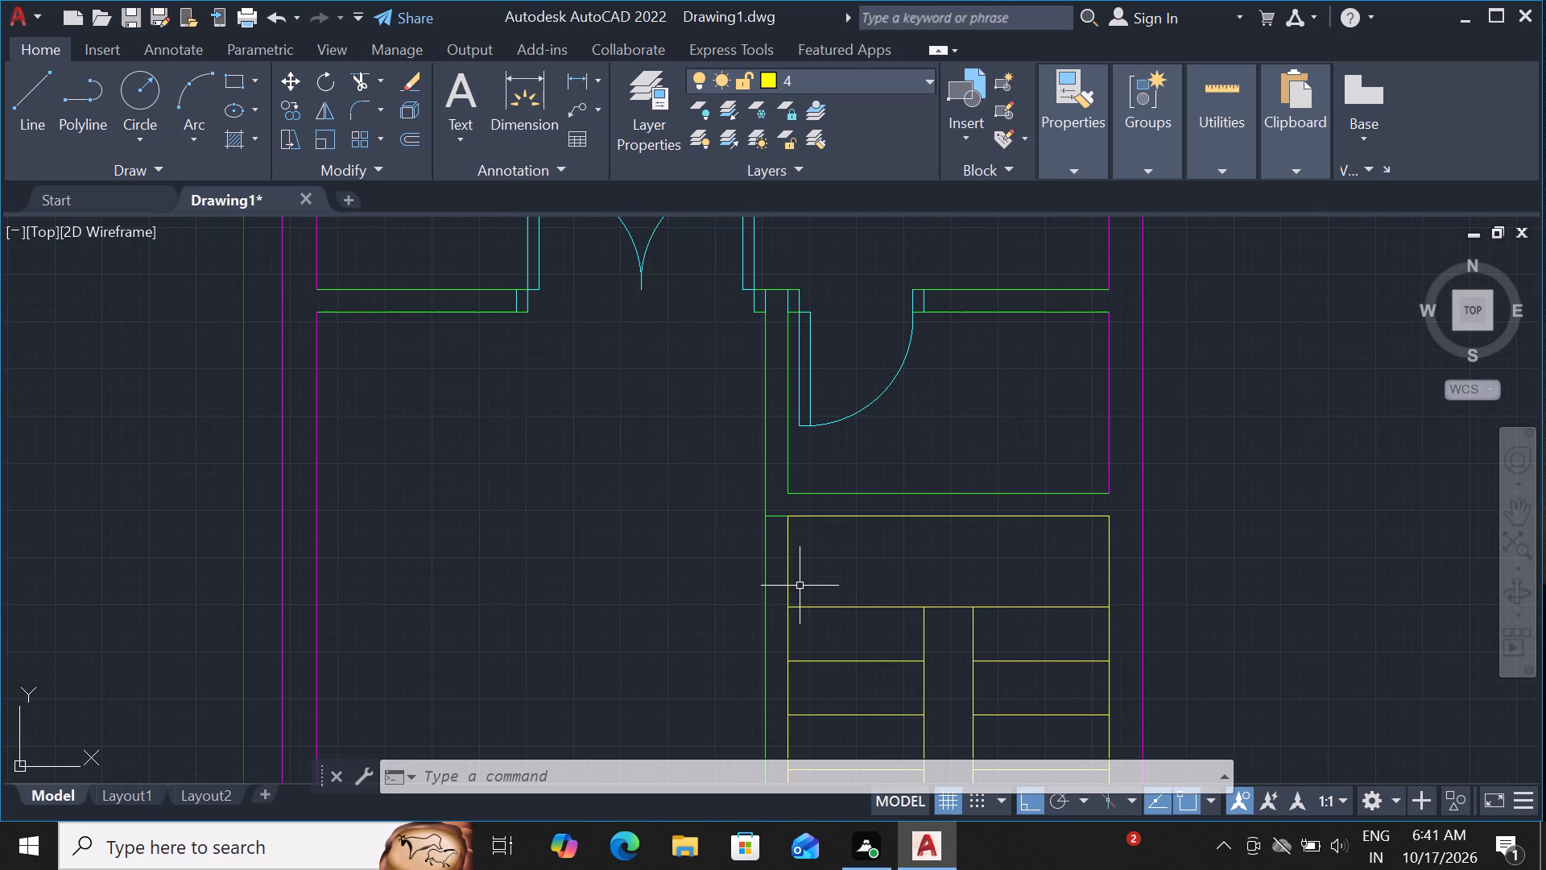
type("EX")
key("space")
key("space")
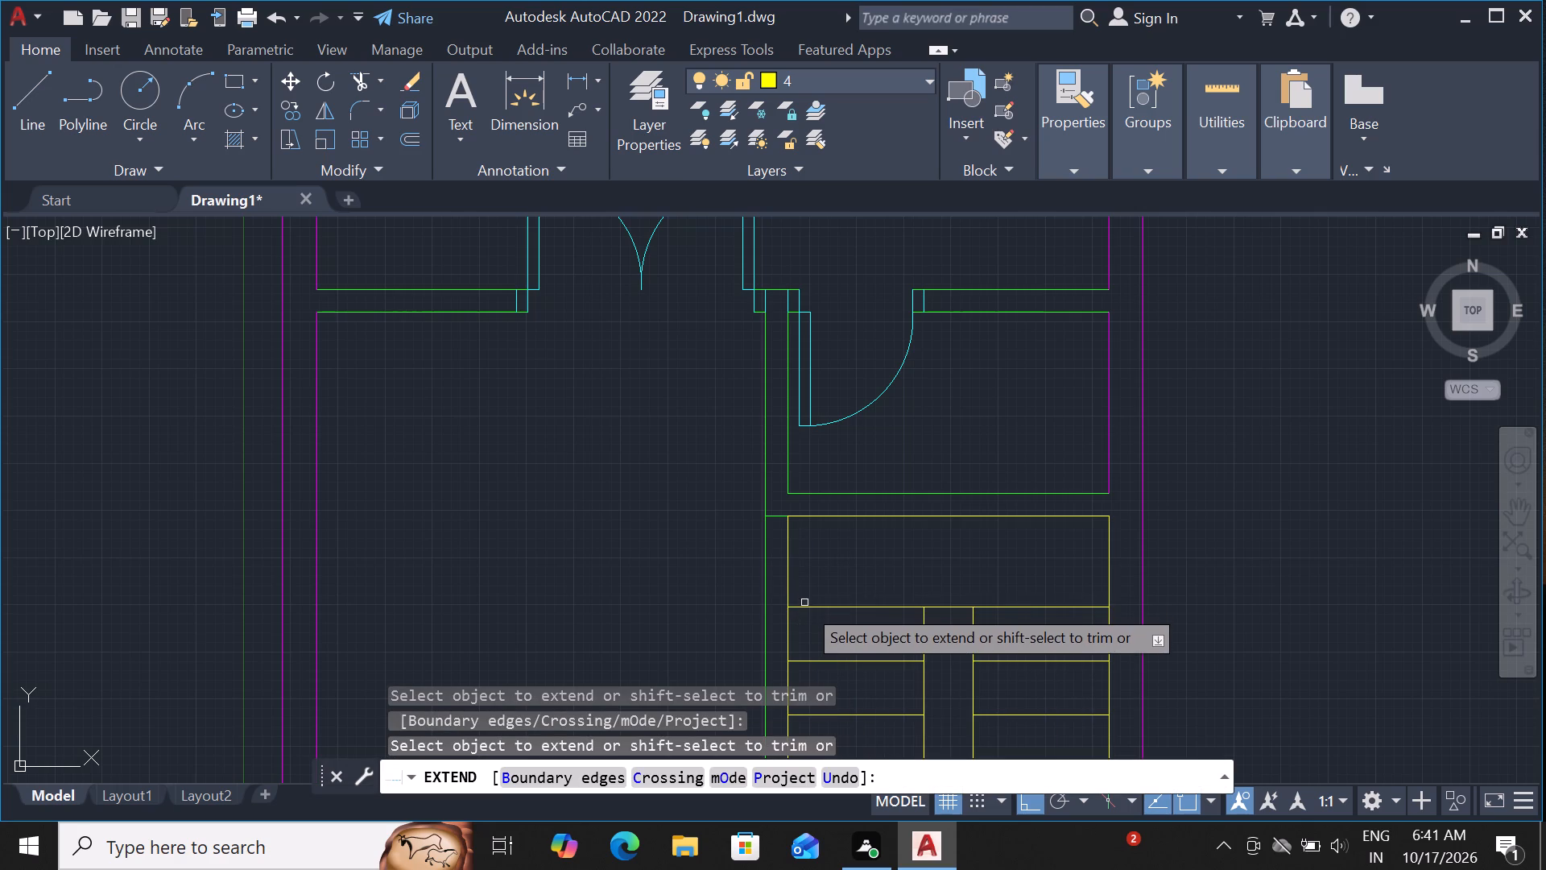
left_click(804, 608)
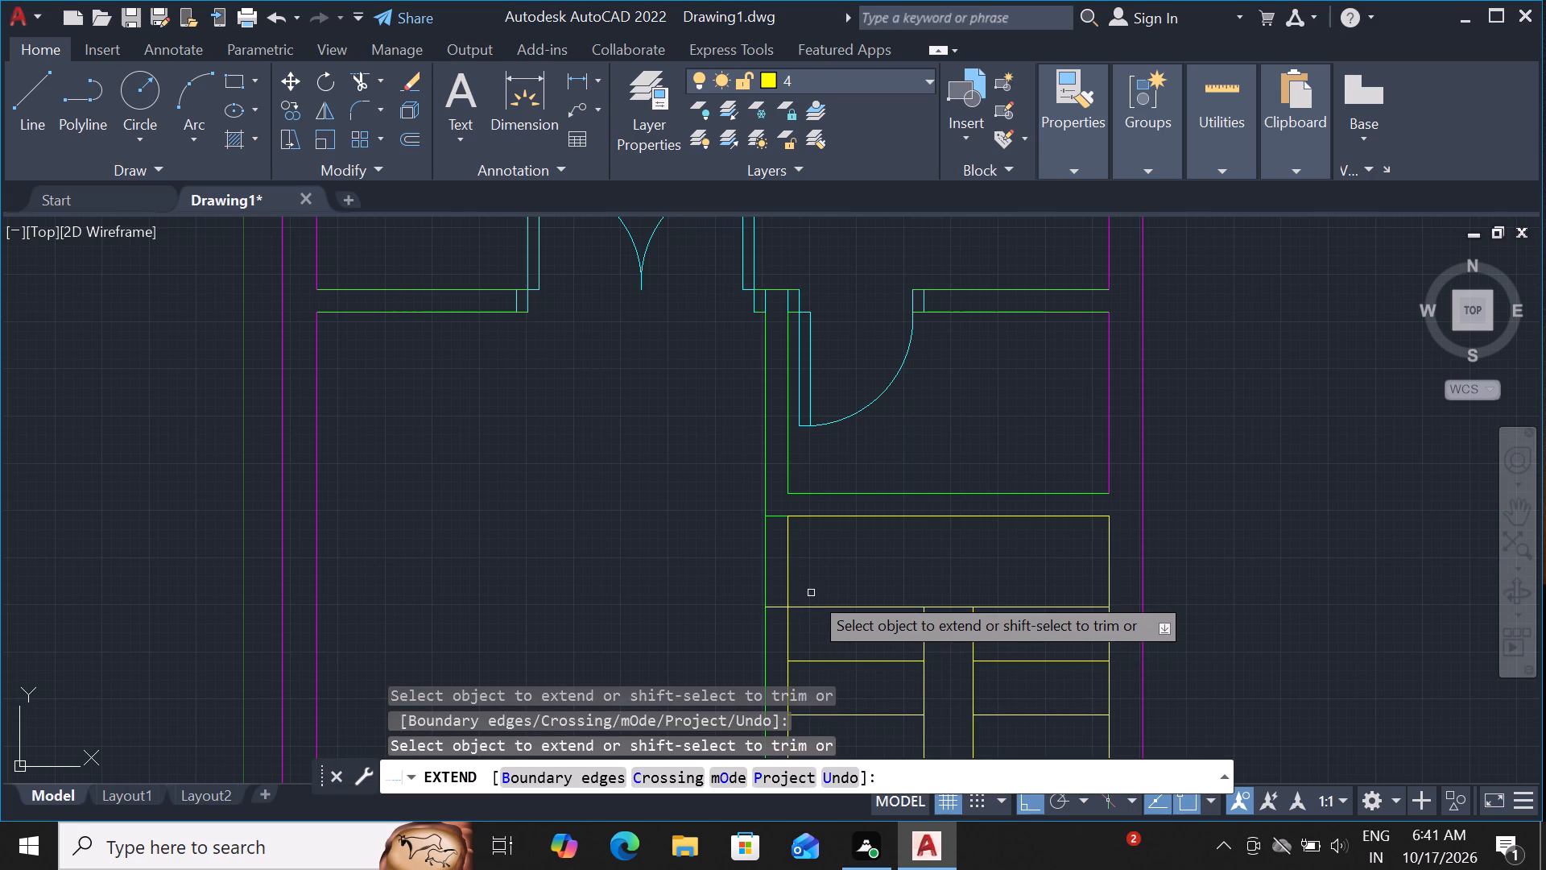
key("Escape")
Trim the stair rectangle's left edge alongside the top landing to open the landing through the wall.
type("TR")
key("space")
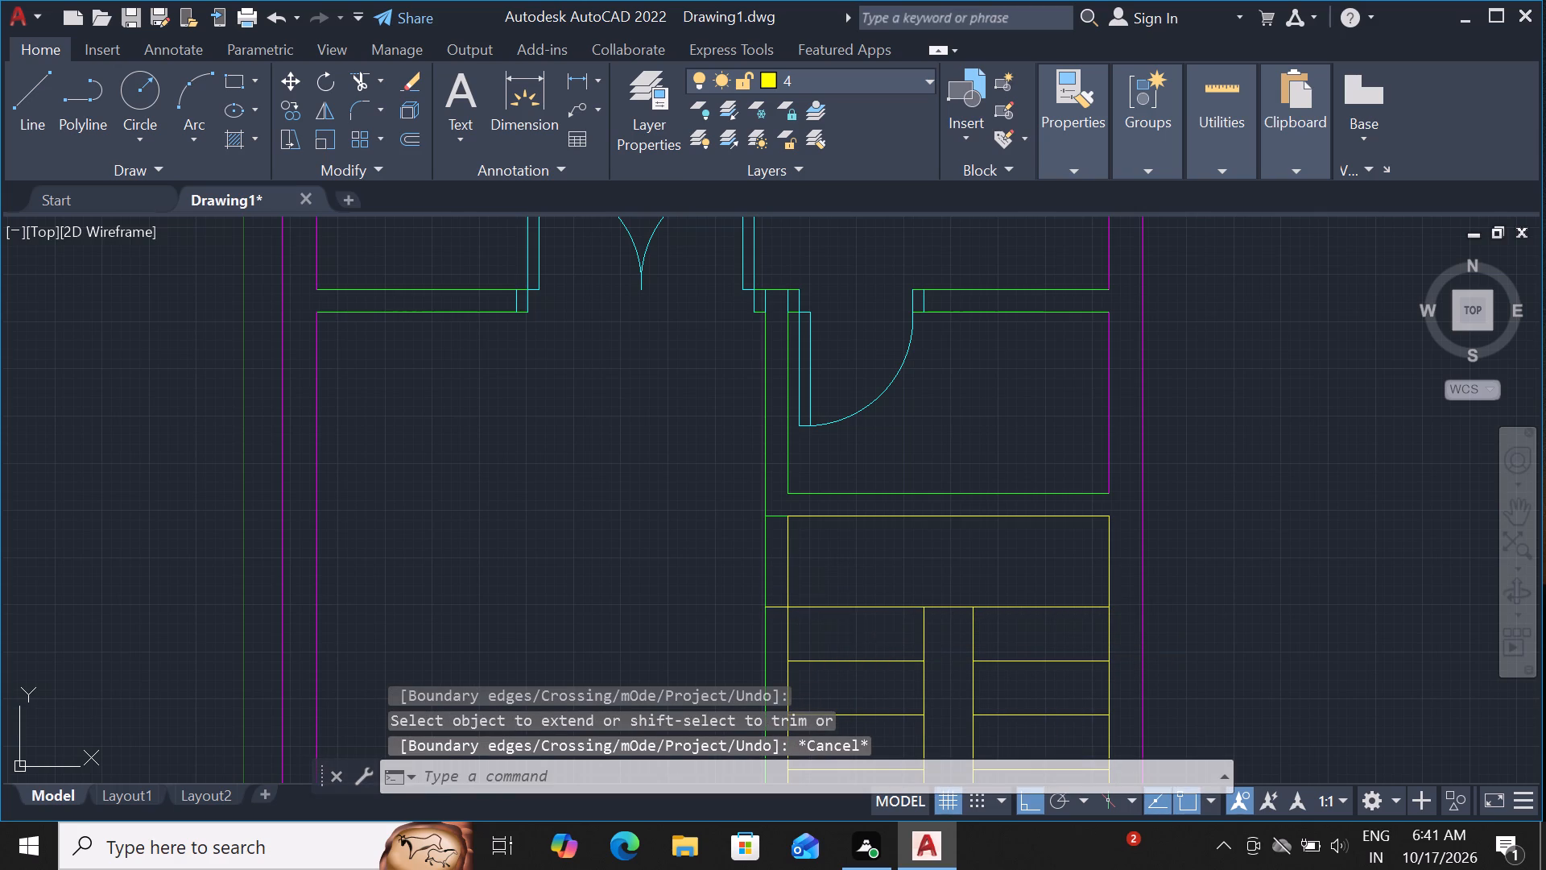
key("space")
left_click(811, 593)
left_click(783, 573)
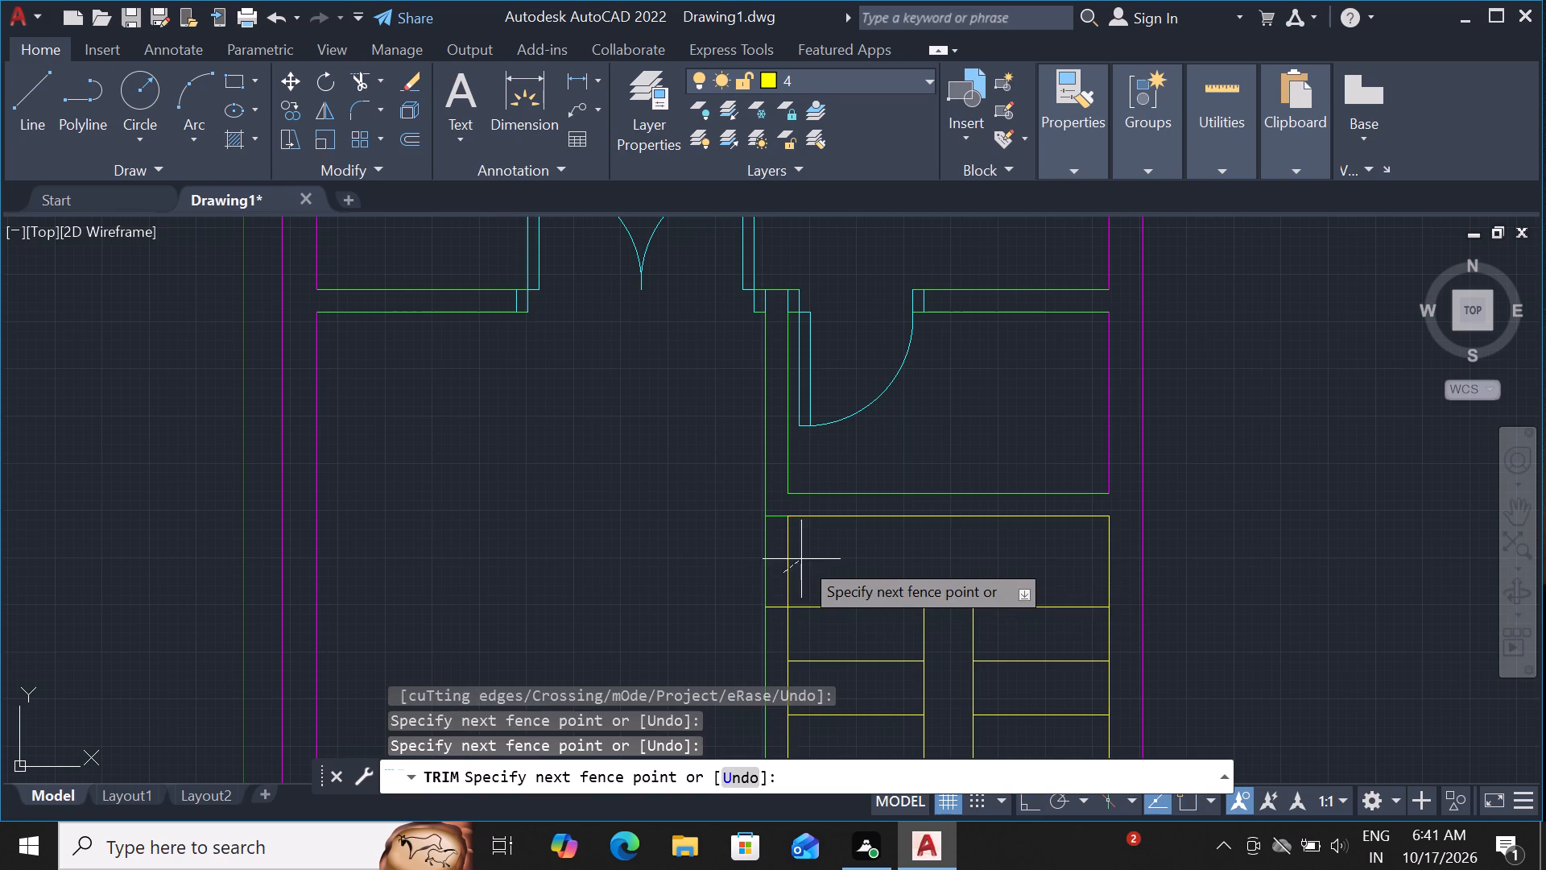
left_click(804, 558)
scroll(825, 542, "down", 3)
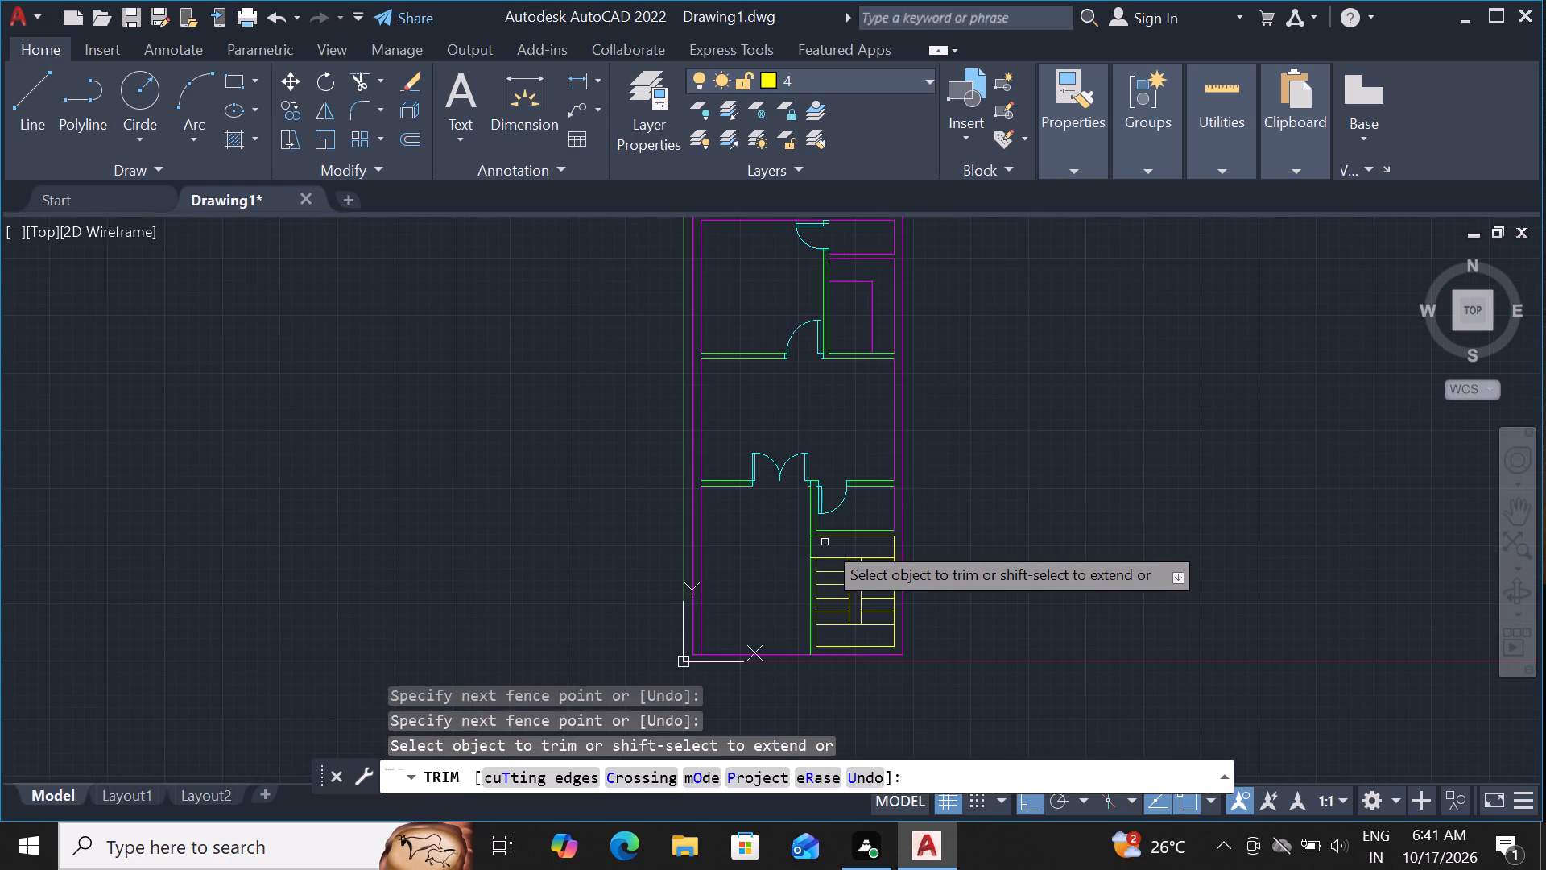
scroll(825, 542, "up", 2)
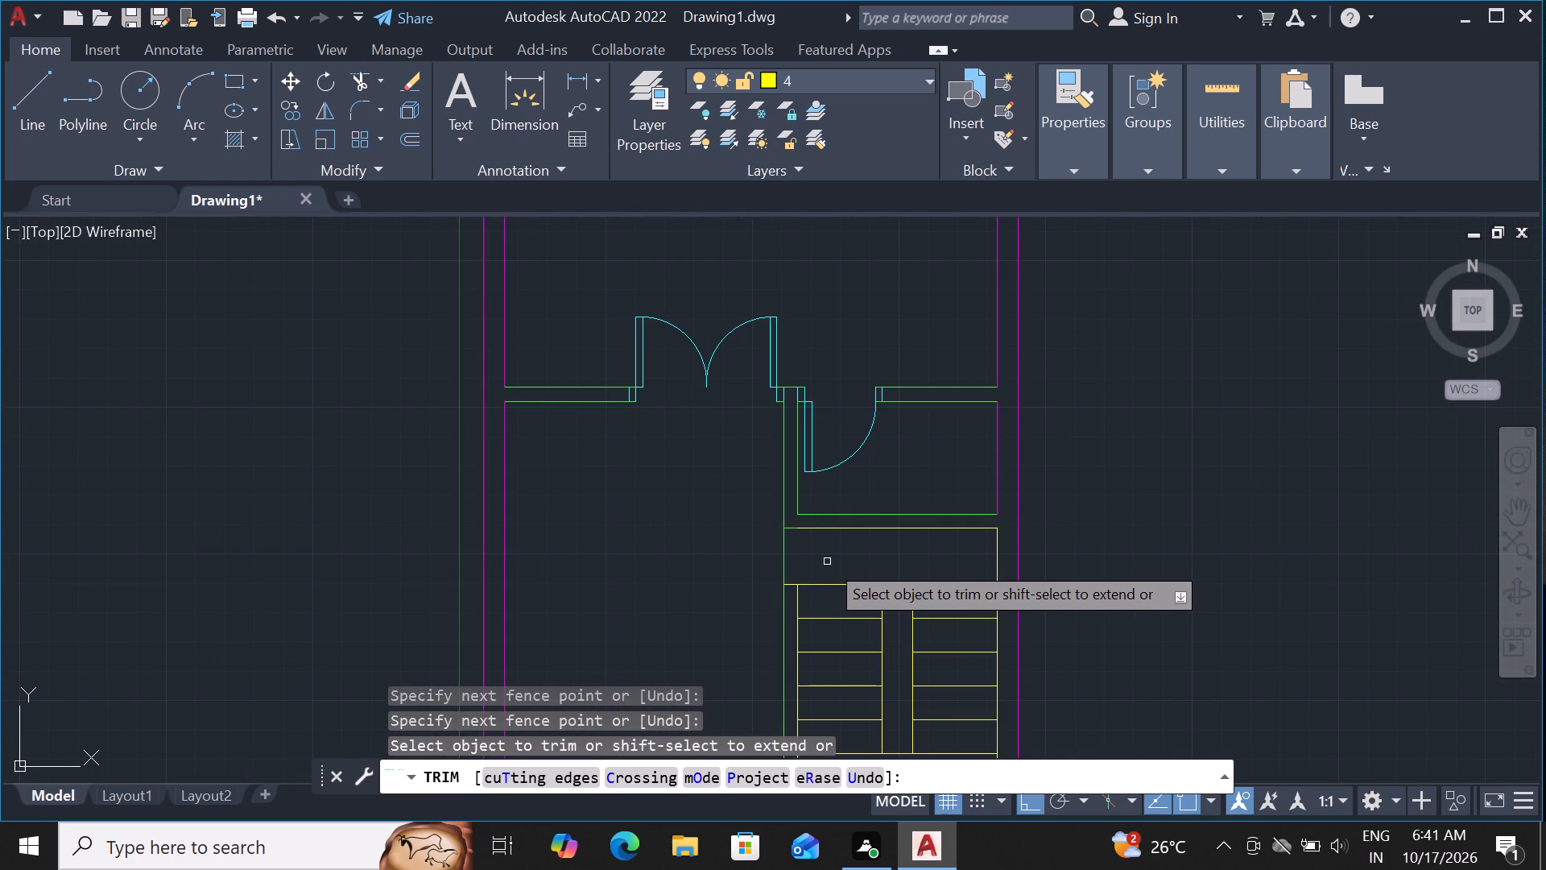
key("Escape")
Draw a polyline direction path from the wall opening across the top landing, turning down the right flight about 4'-4" to the third tread line.
type("PL")
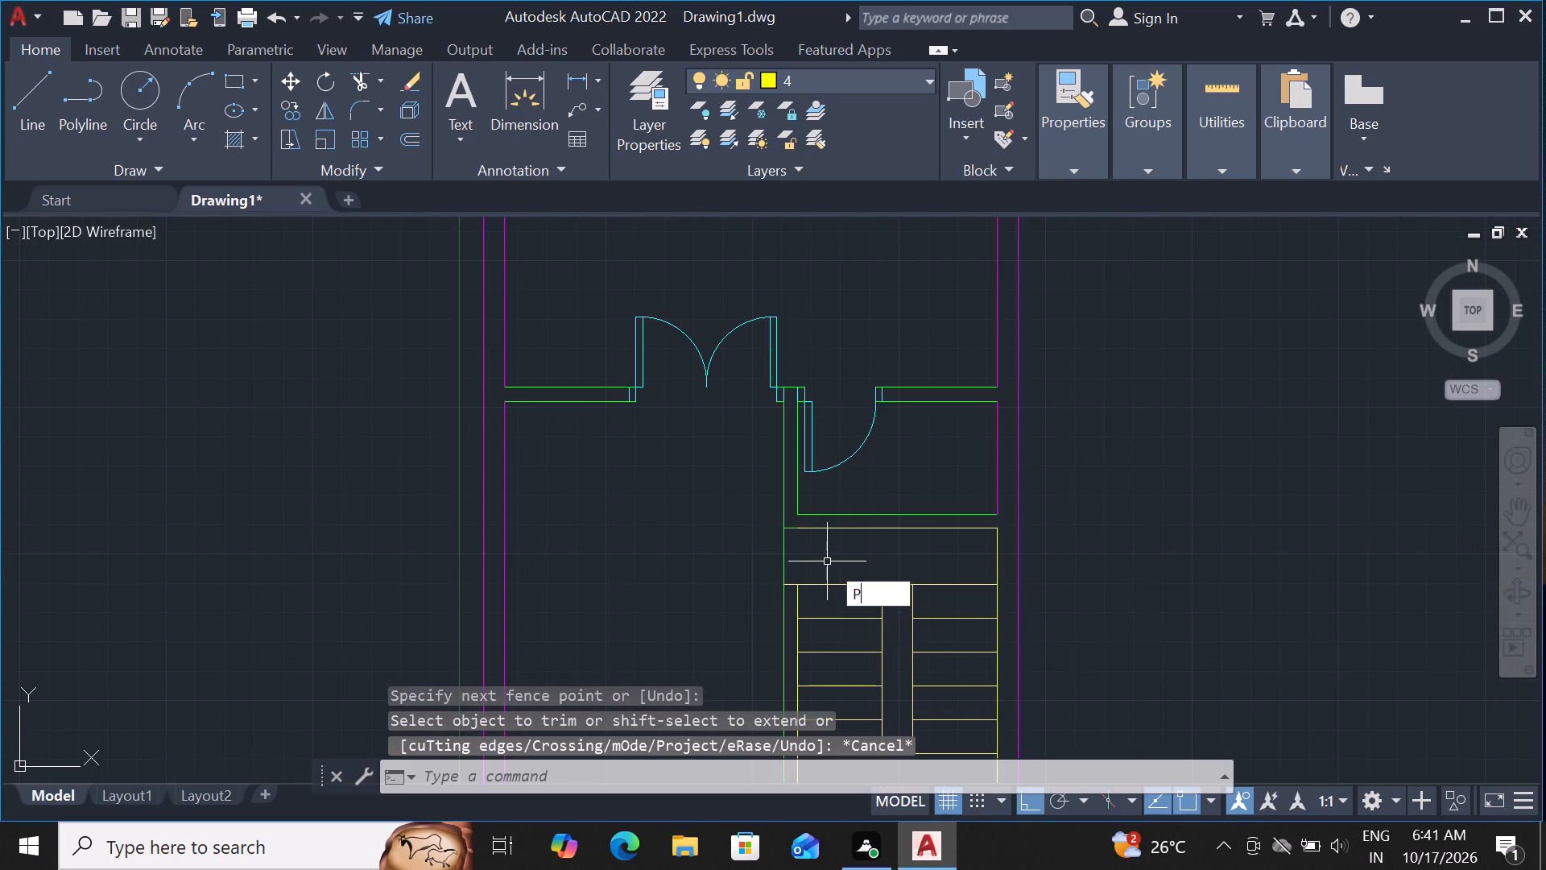
key("space")
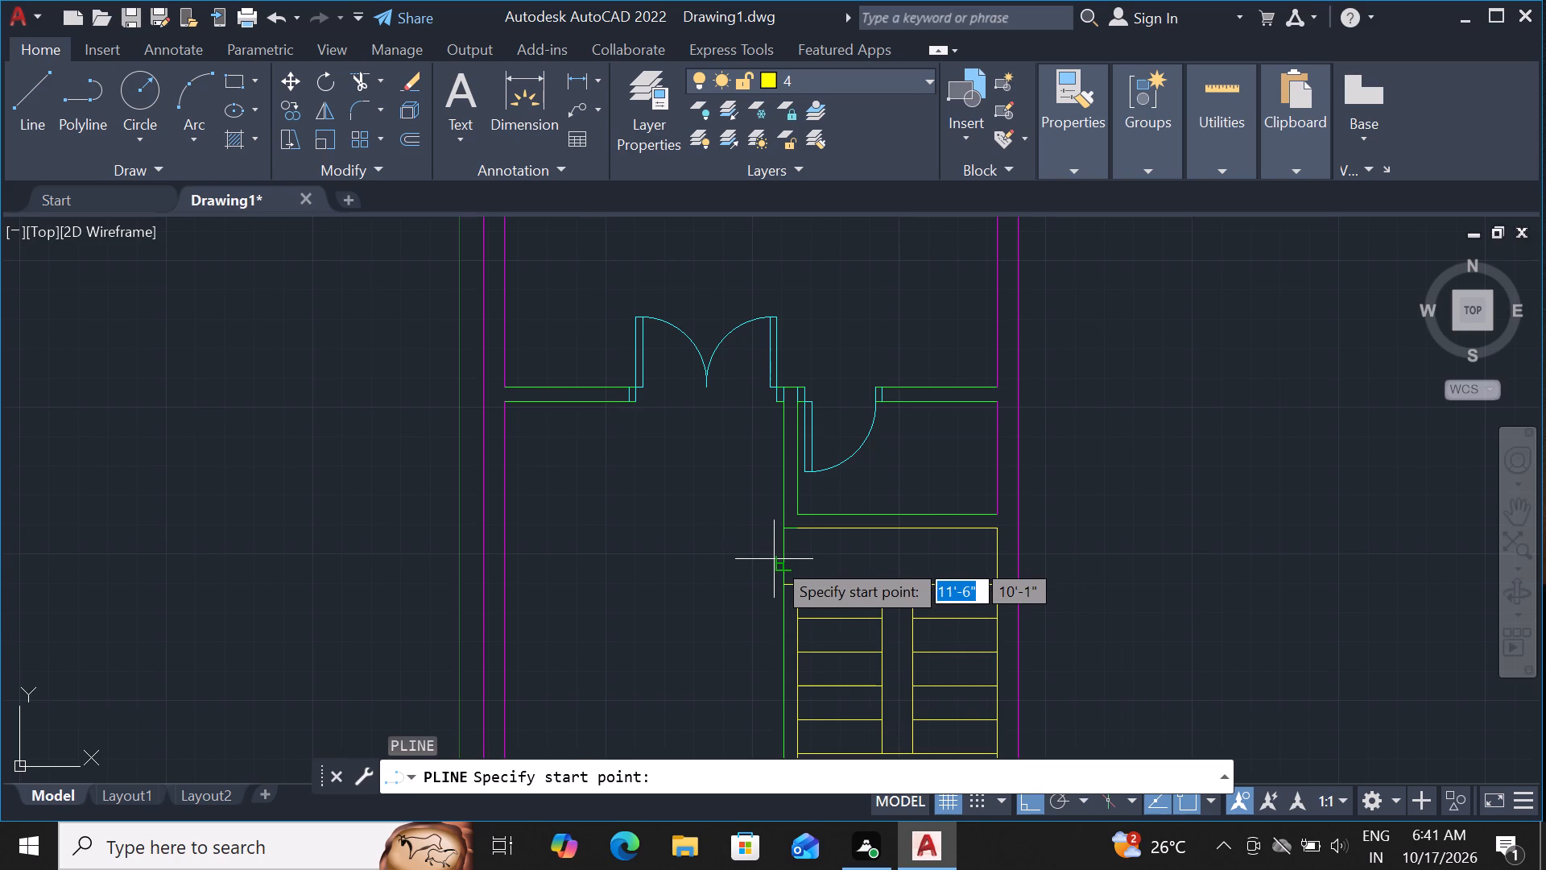
left_click(778, 559)
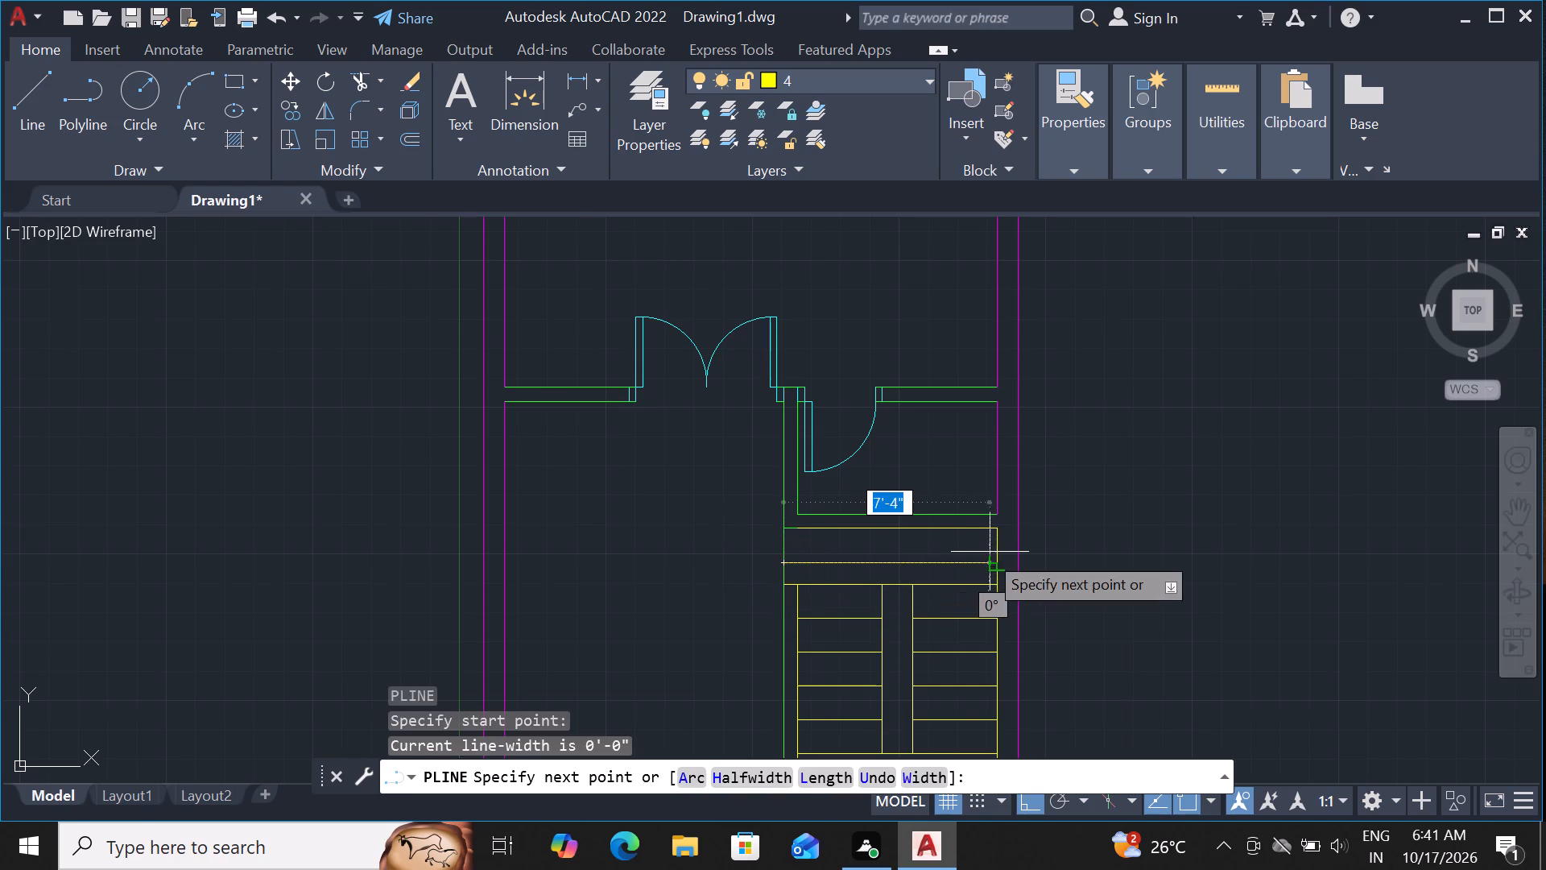
left_click(955, 552)
scroll(955, 552, "down", 2)
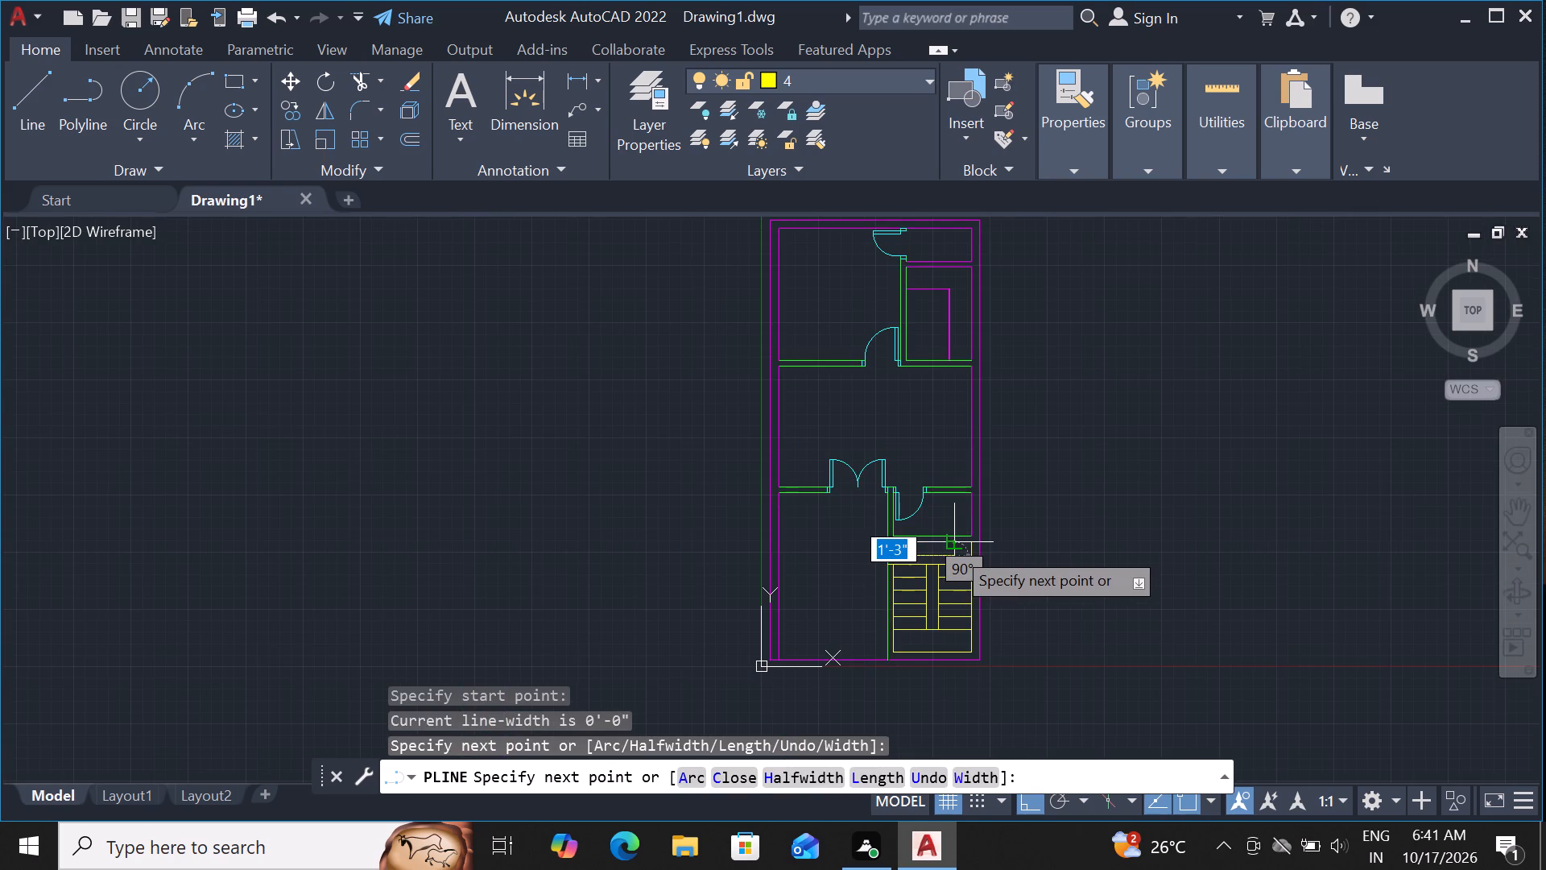
scroll(953, 548, "down", 1)
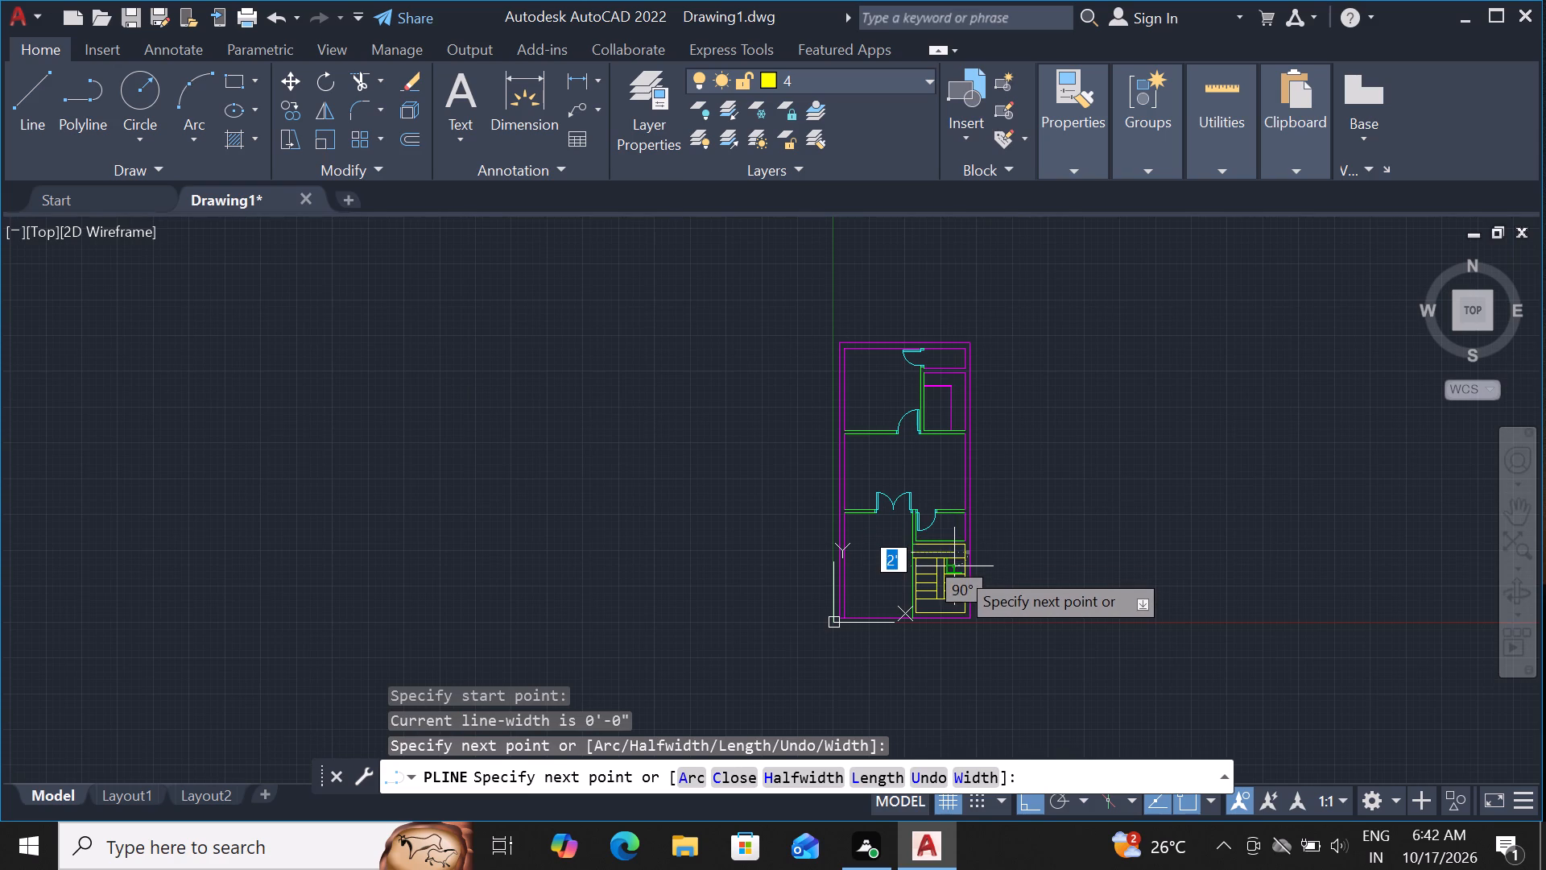
scroll(933, 593, "up", 4)
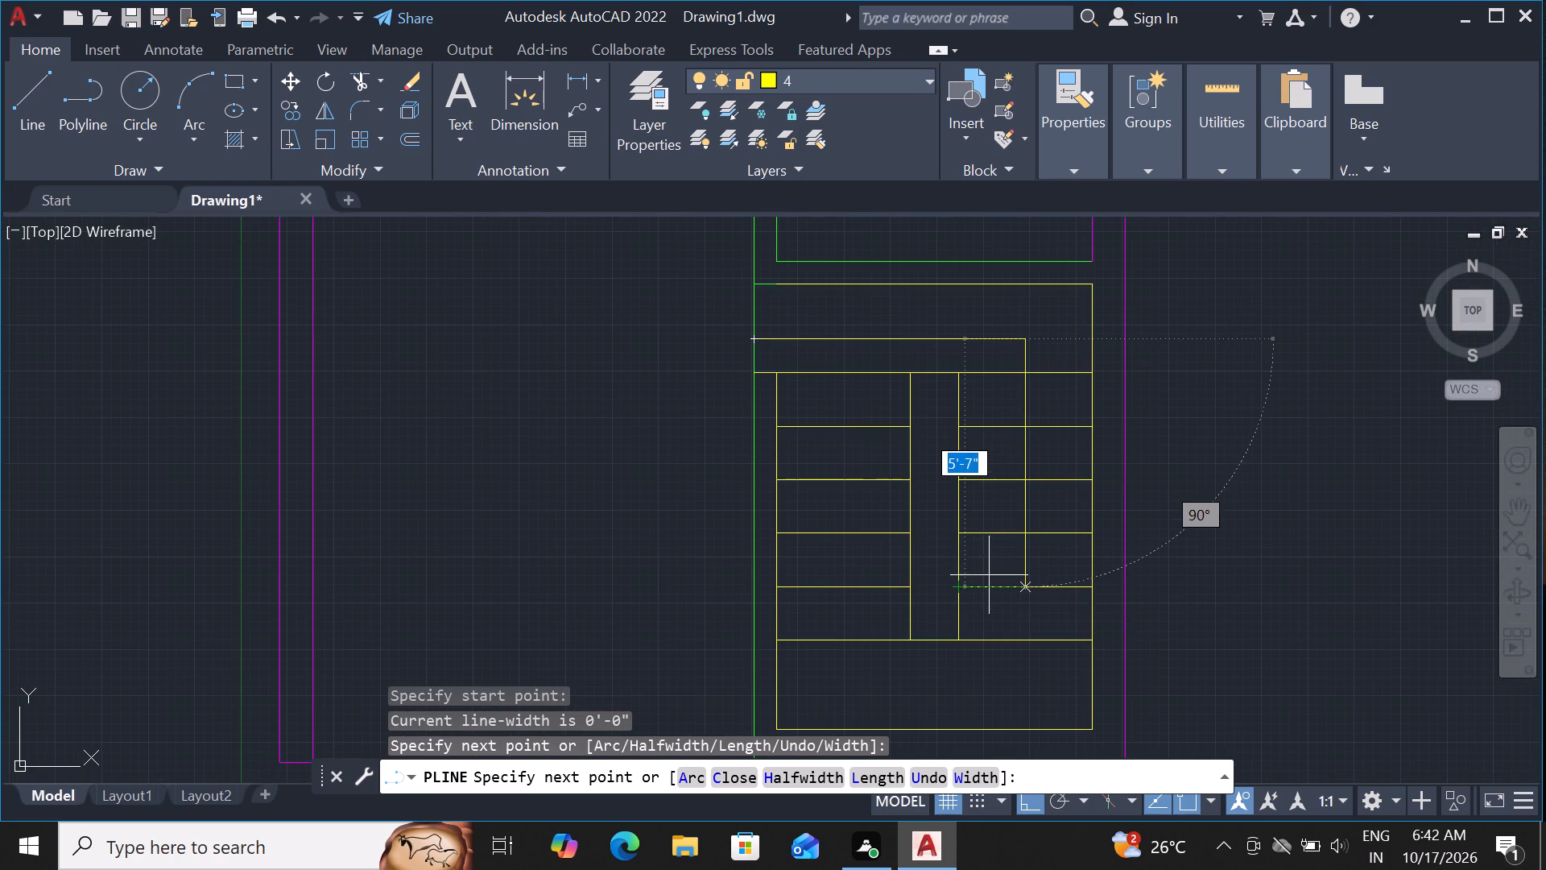
left_click(1027, 538)
Finish the stair polyline with an arrowhead tapering from 1' to 0 width, its tip on the bottom landing's edge.
type("W 1'")
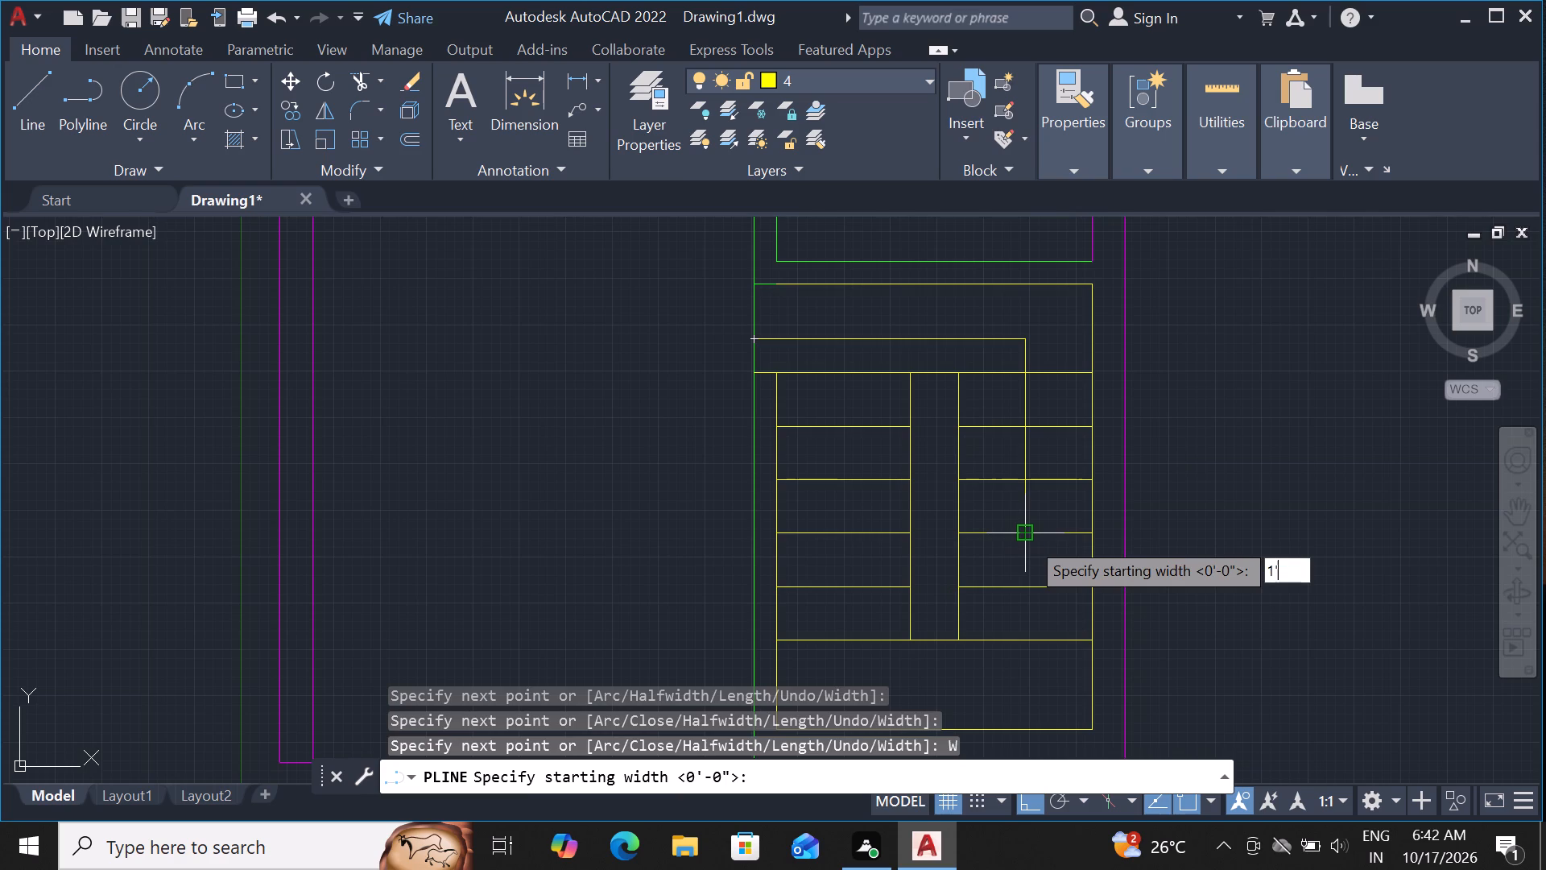
key("Return")
key("0")
key("Return")
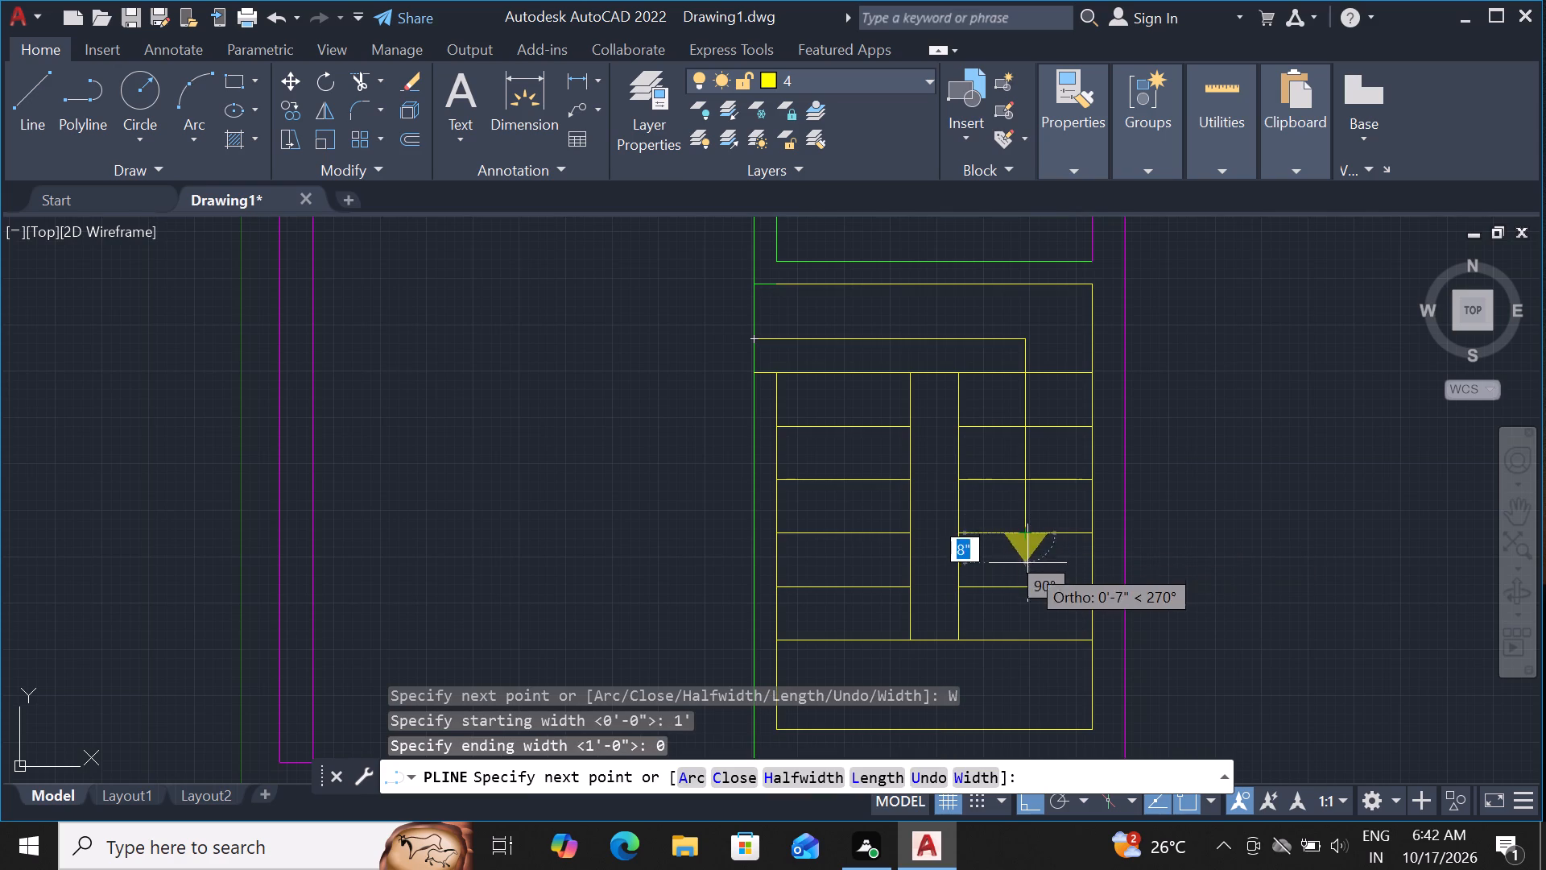
left_click(1023, 635)
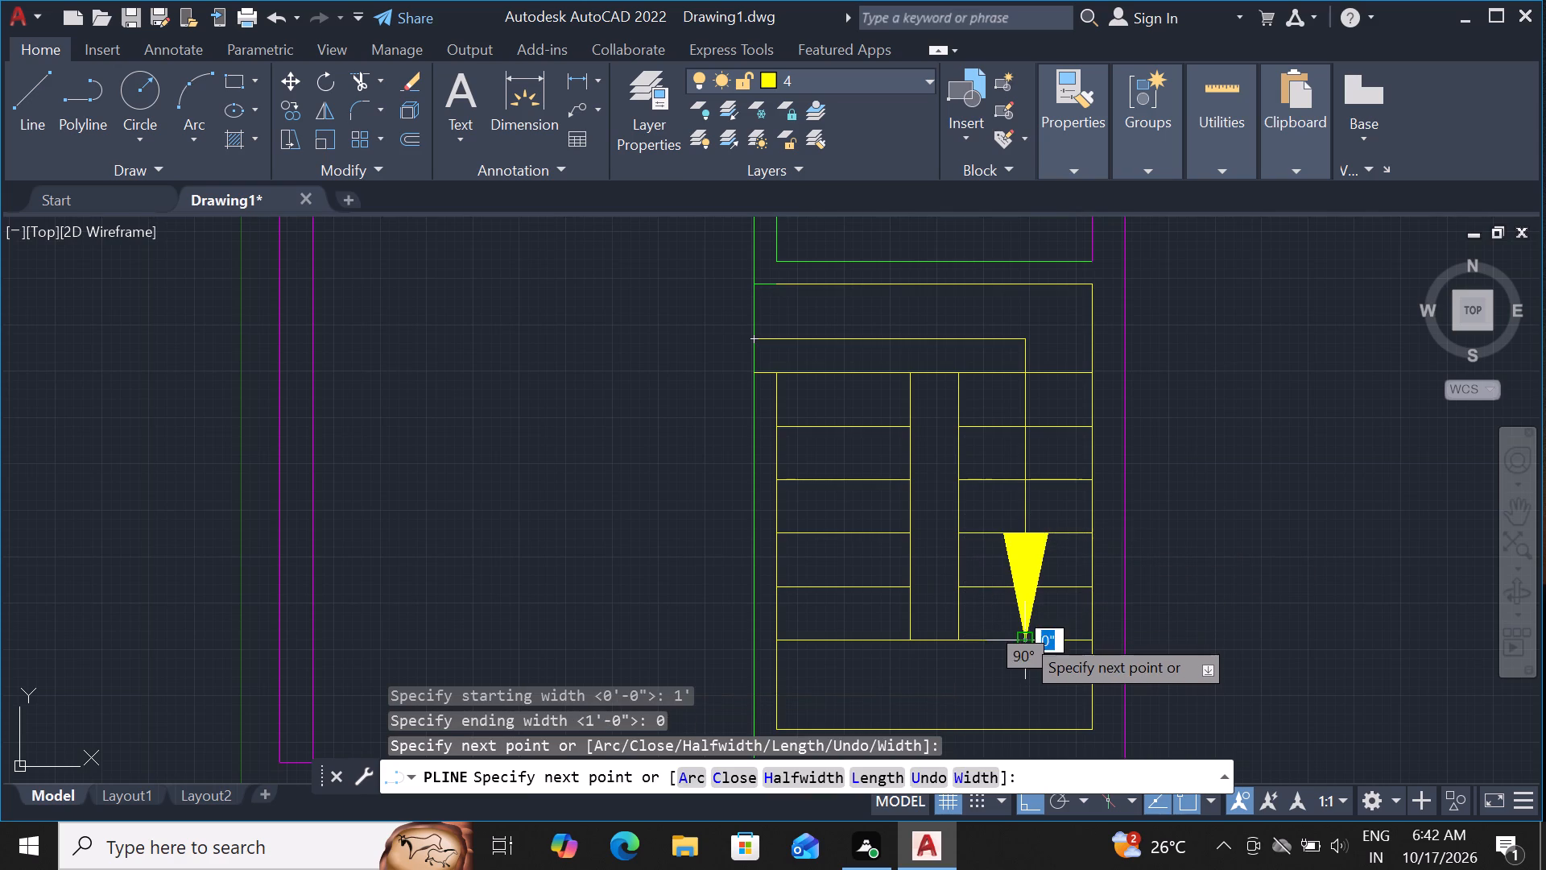
key("Escape")
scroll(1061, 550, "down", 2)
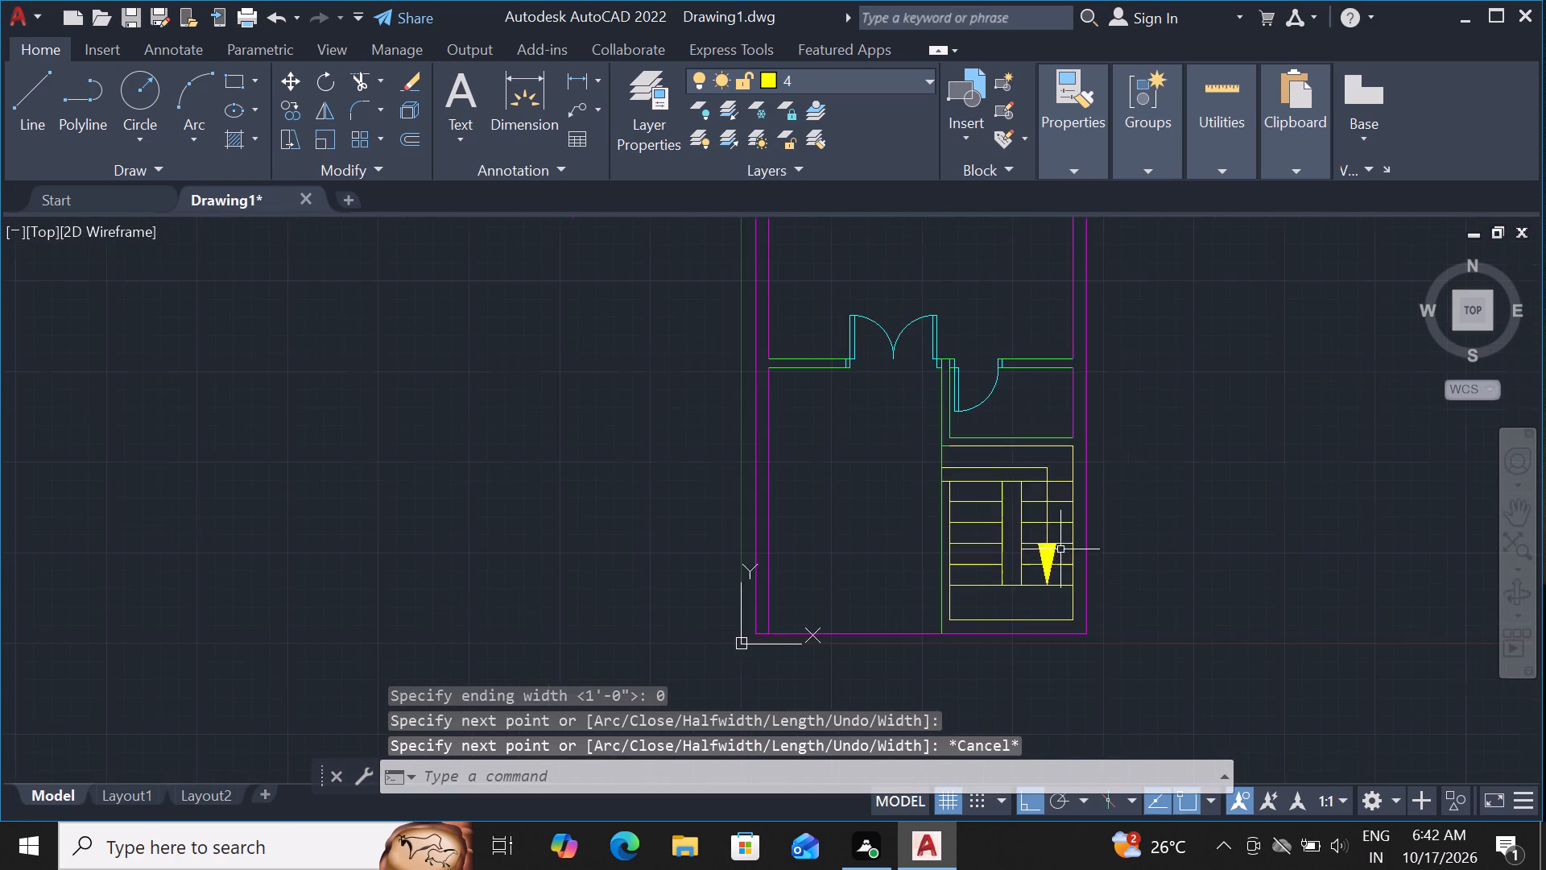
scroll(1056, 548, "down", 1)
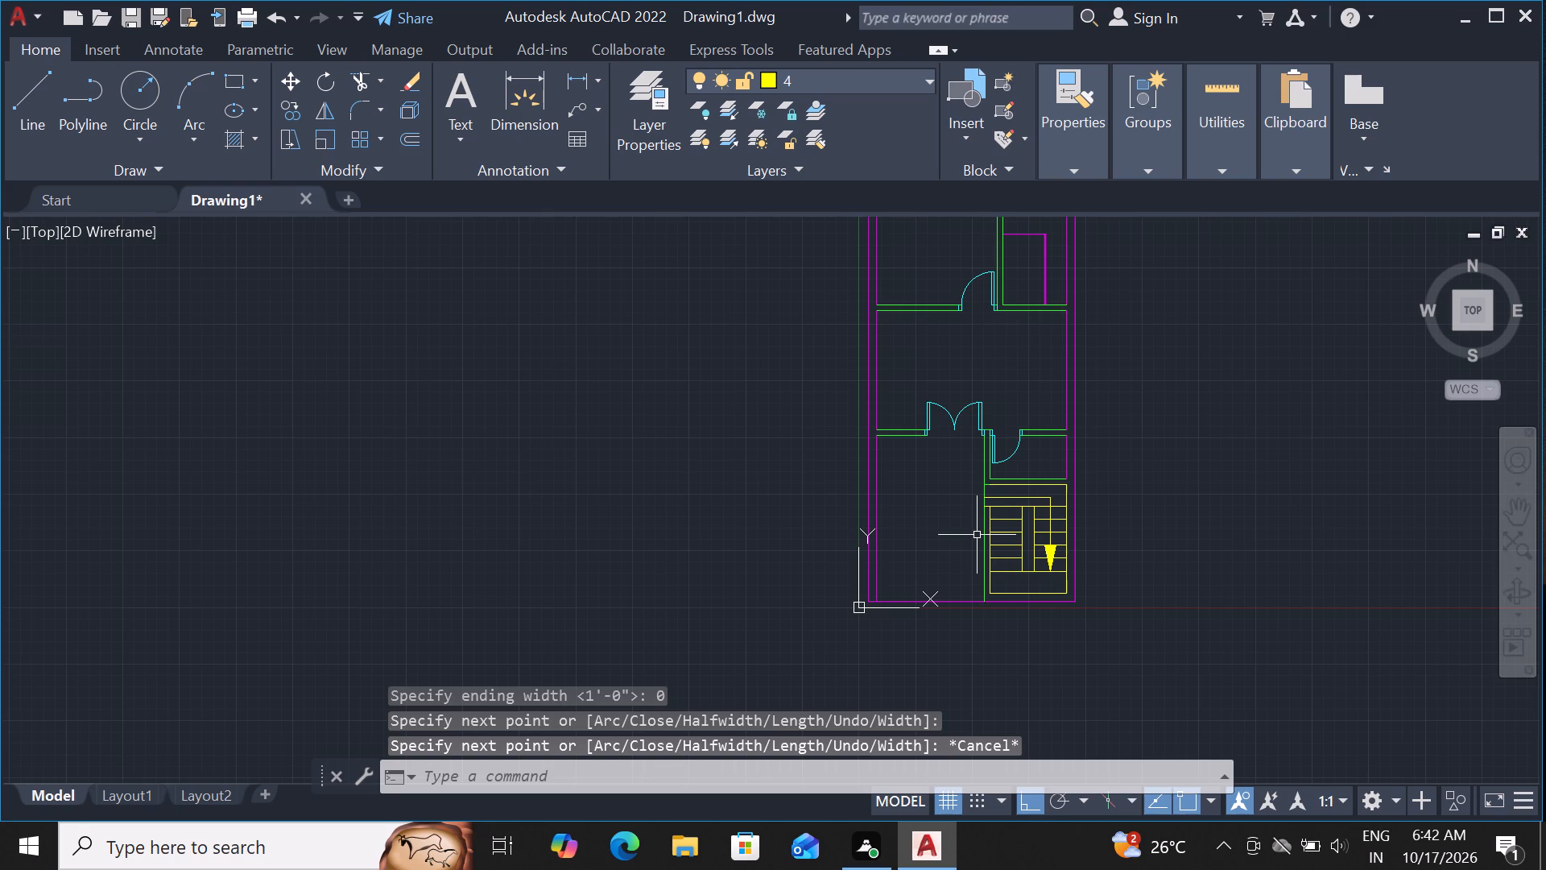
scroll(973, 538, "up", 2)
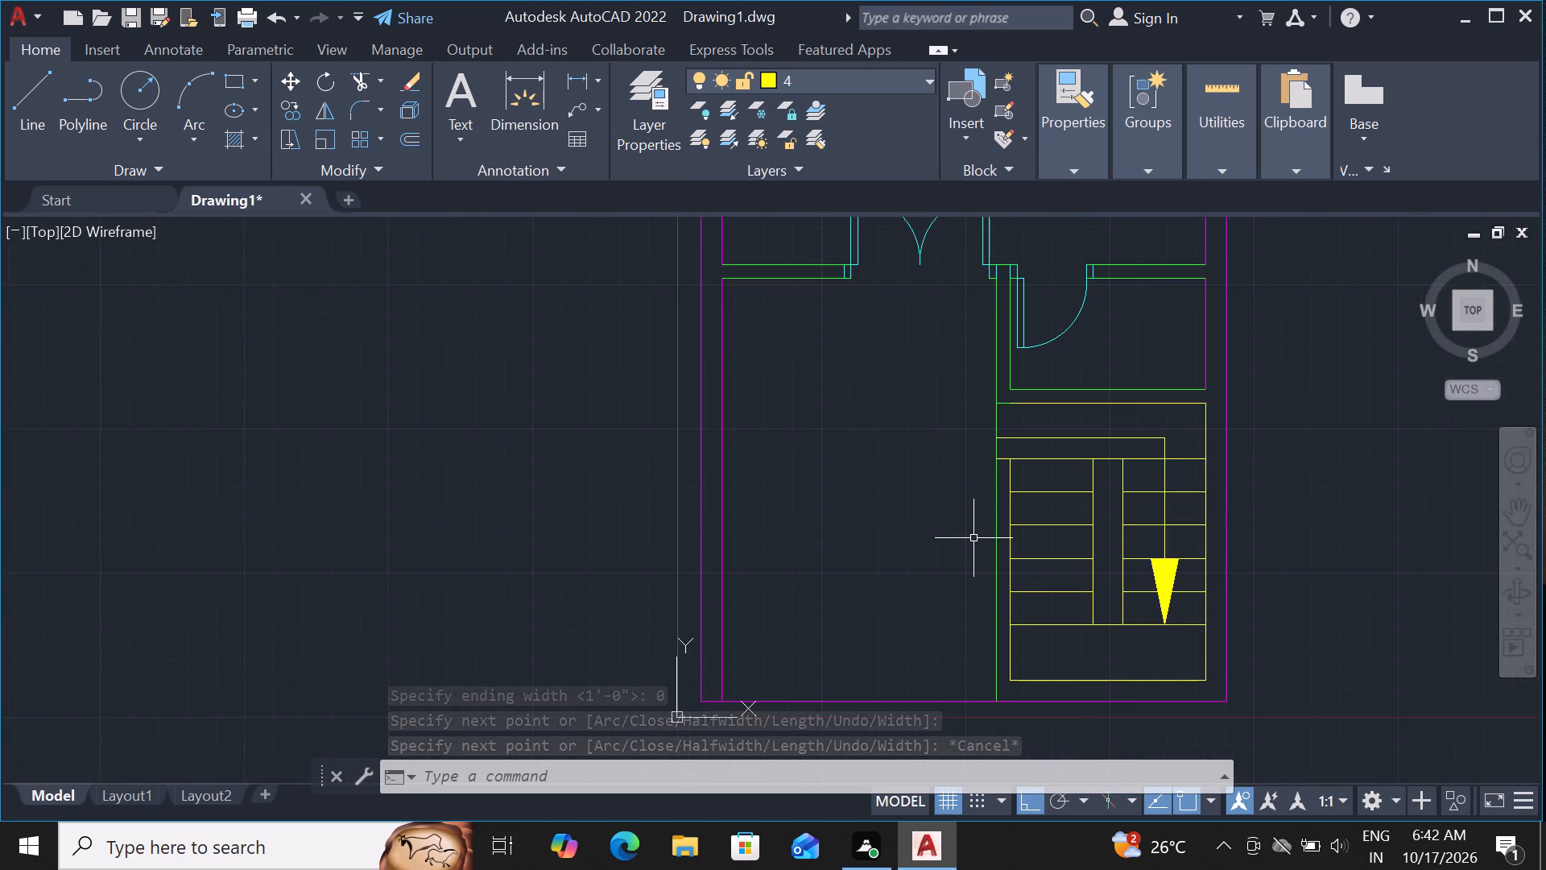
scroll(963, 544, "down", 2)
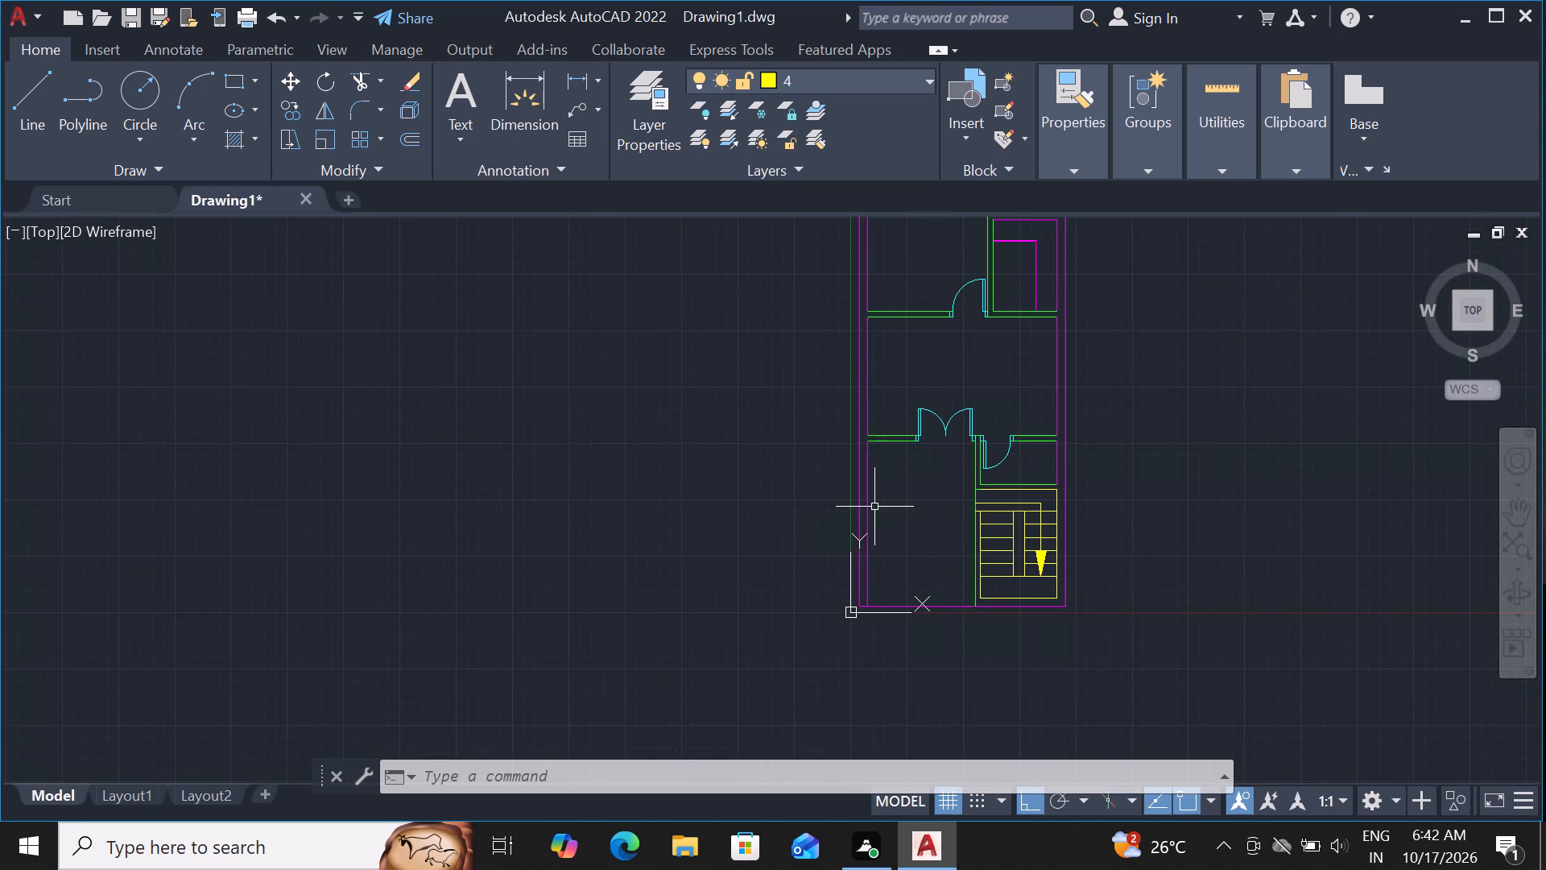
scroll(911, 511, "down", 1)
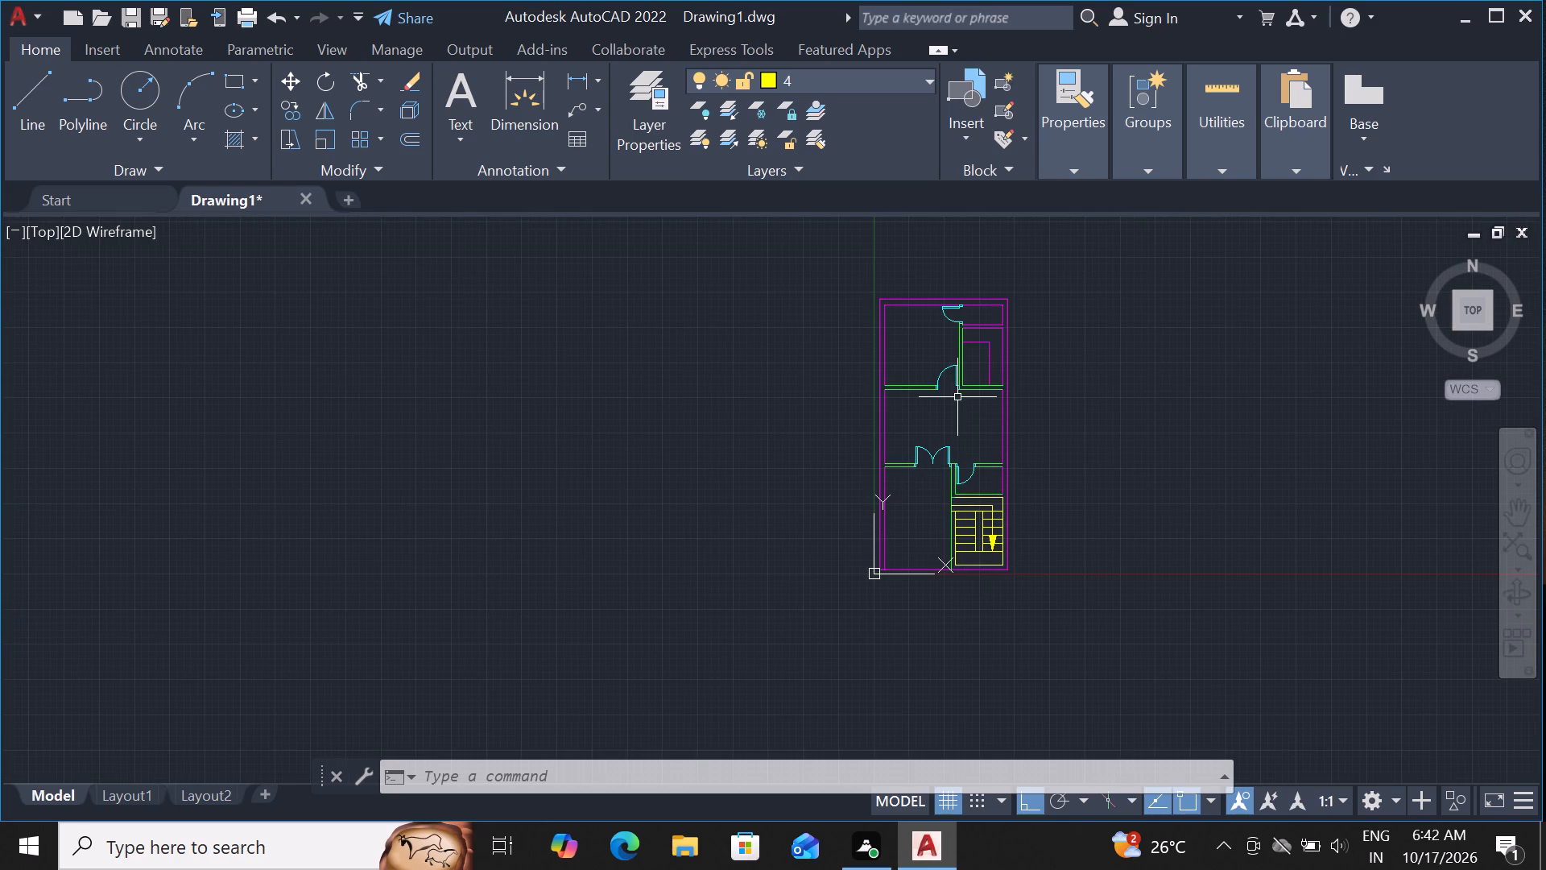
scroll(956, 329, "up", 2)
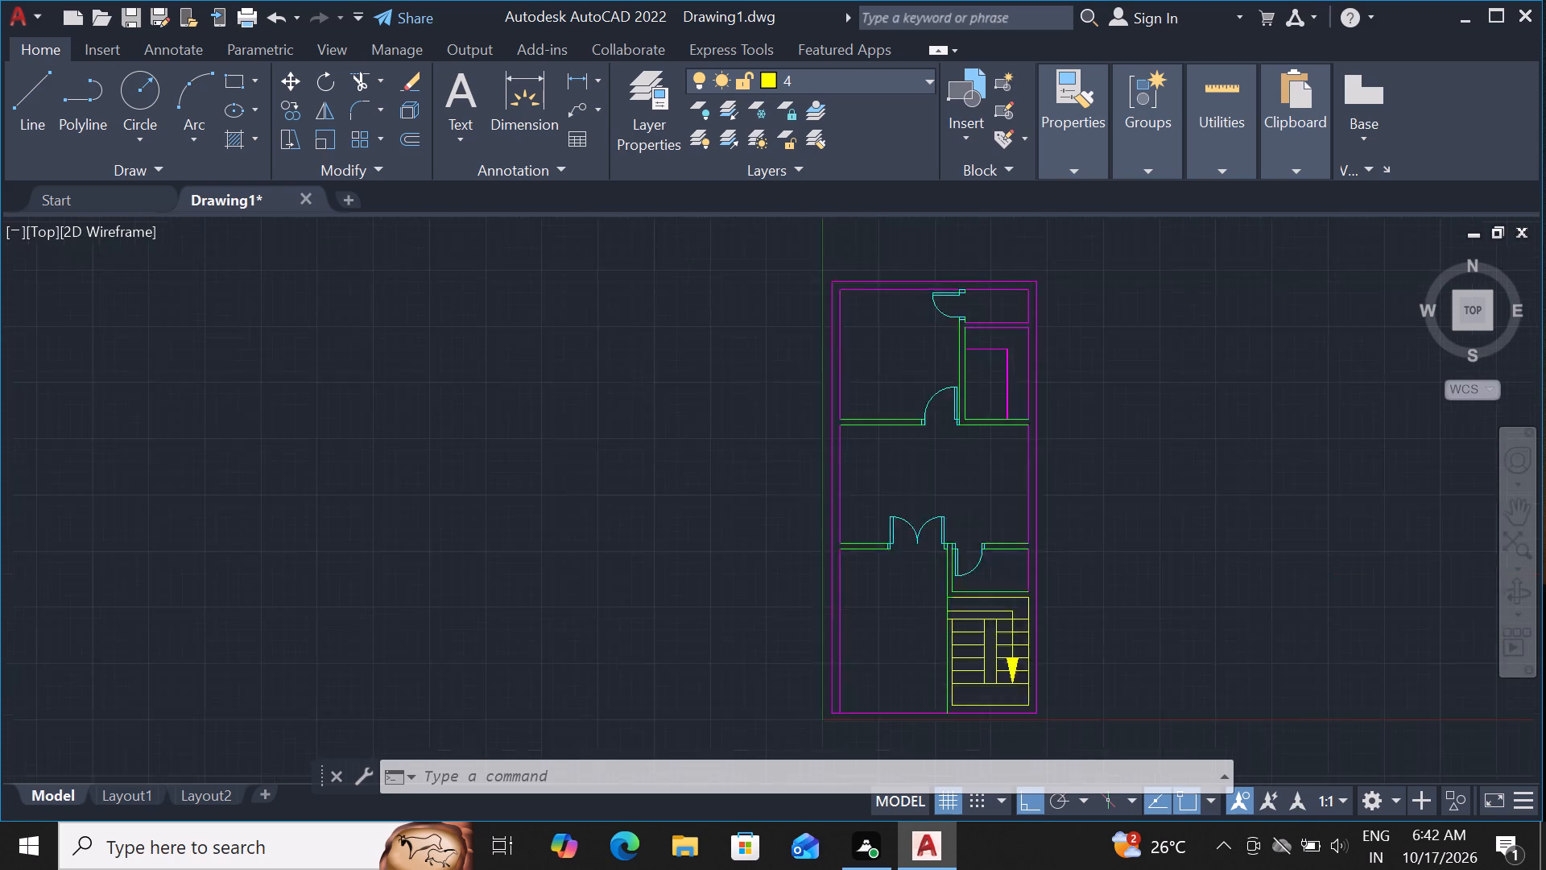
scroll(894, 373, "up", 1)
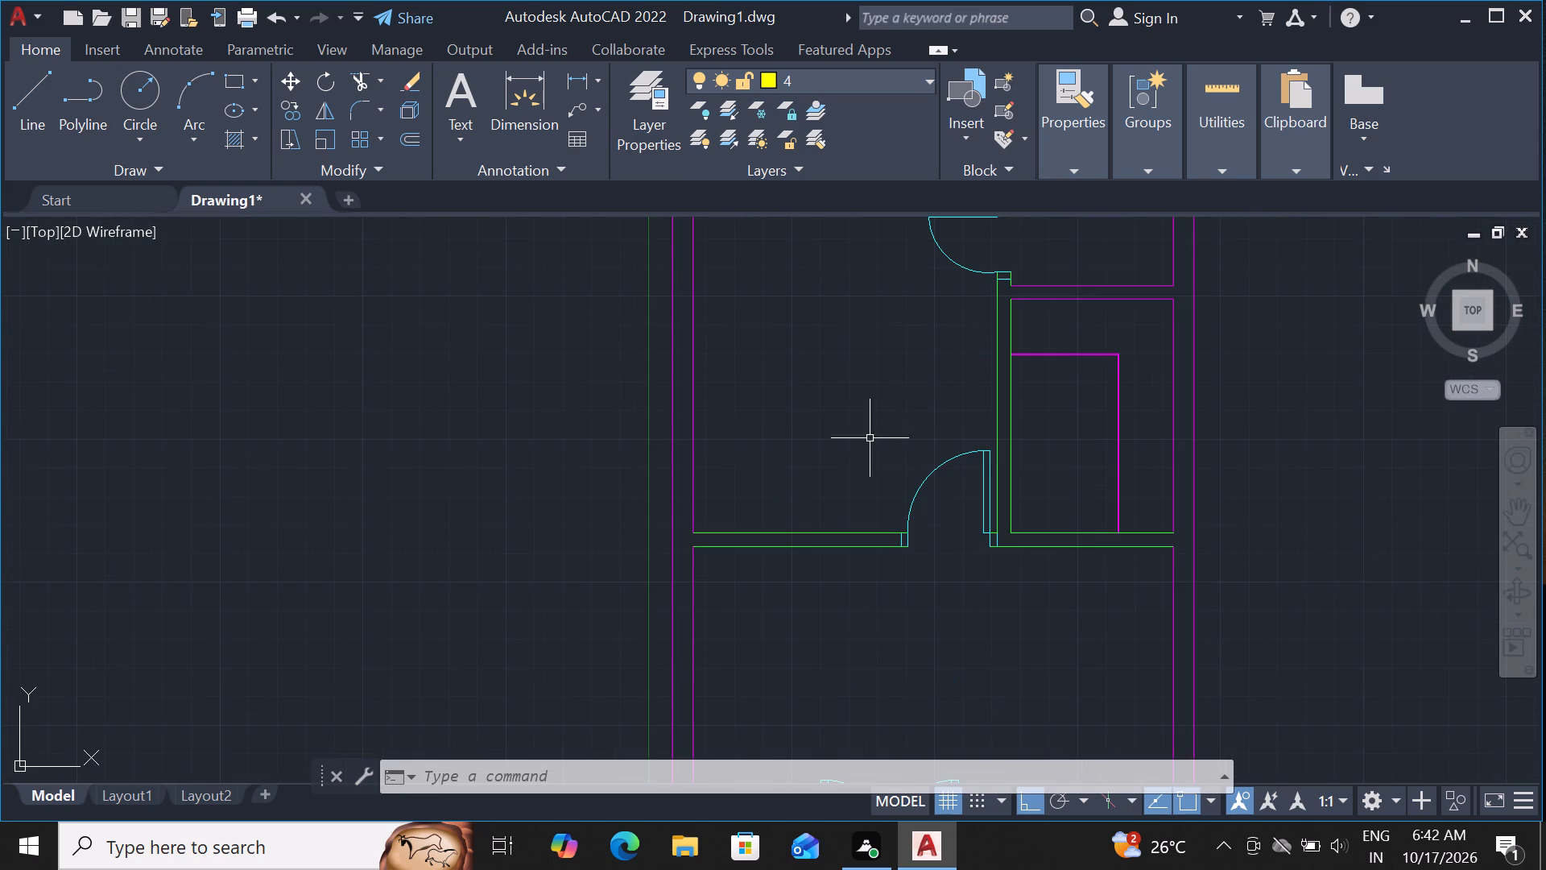
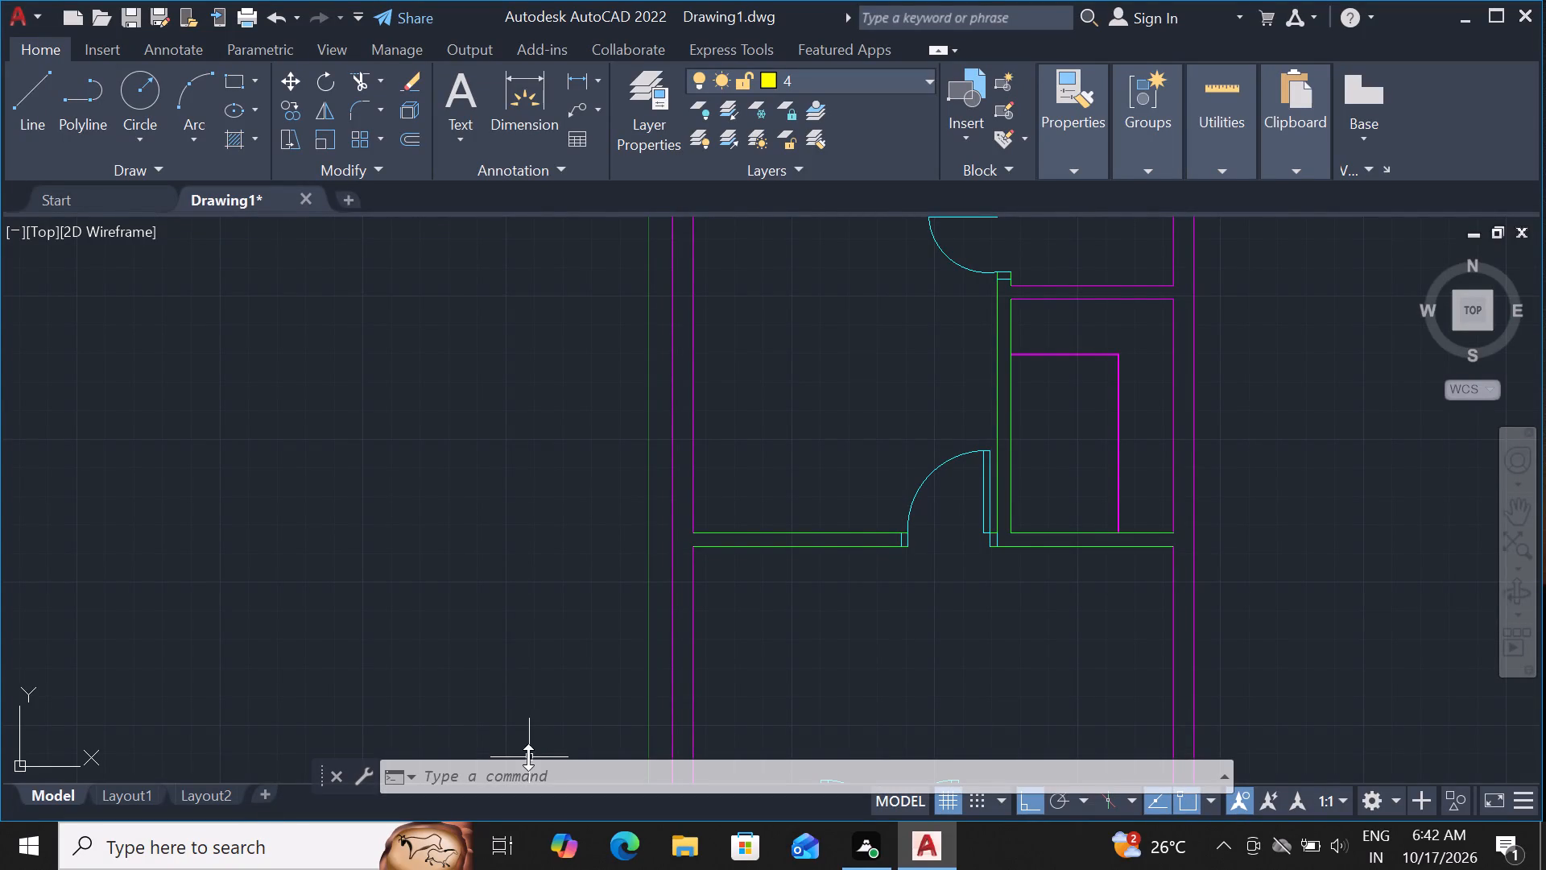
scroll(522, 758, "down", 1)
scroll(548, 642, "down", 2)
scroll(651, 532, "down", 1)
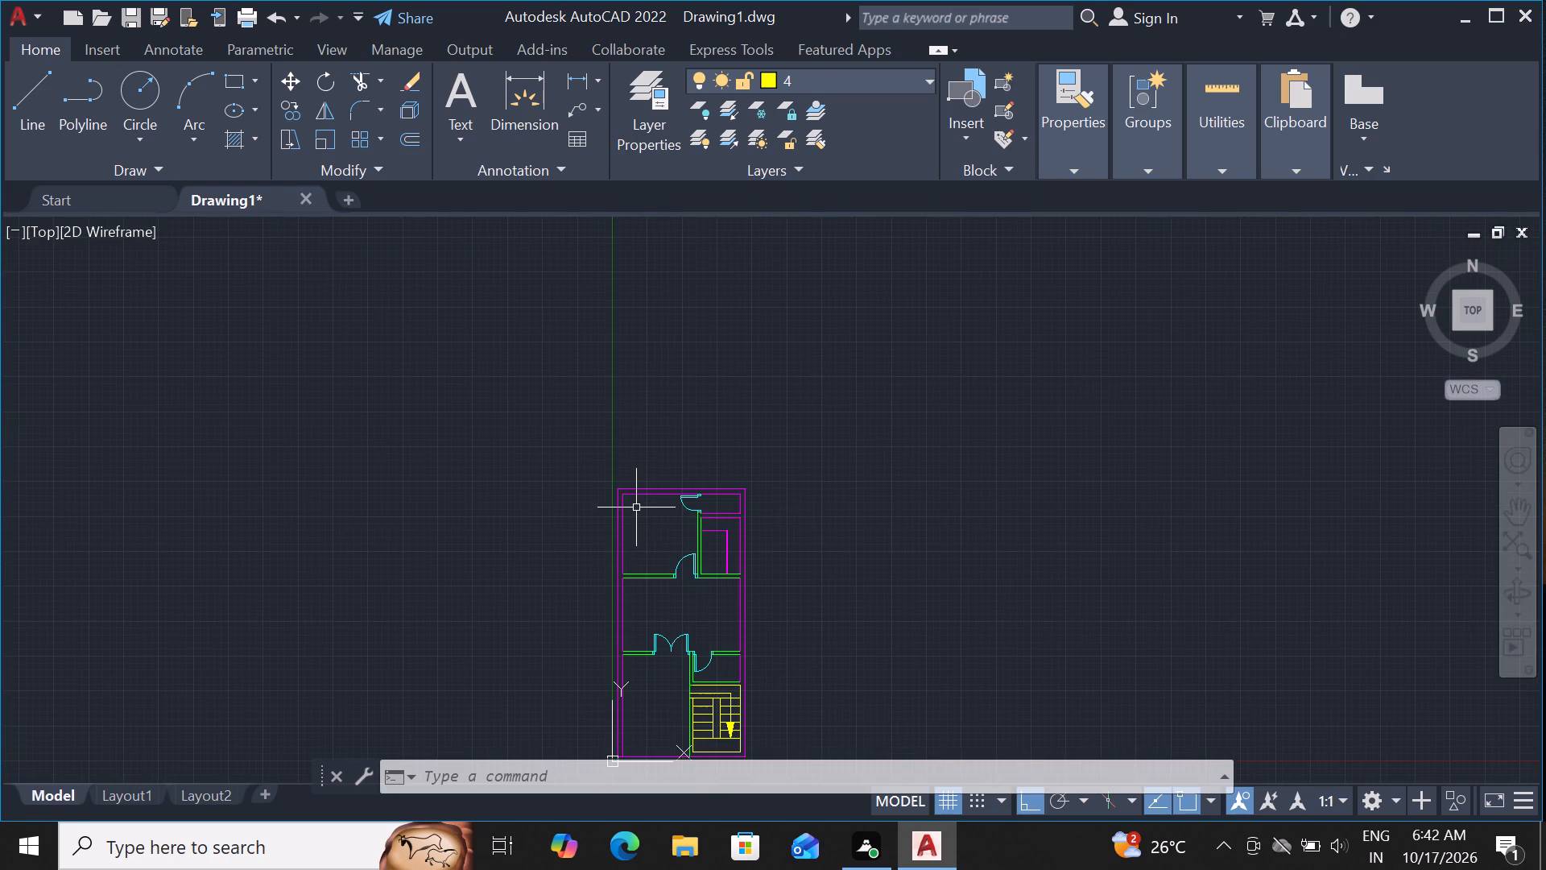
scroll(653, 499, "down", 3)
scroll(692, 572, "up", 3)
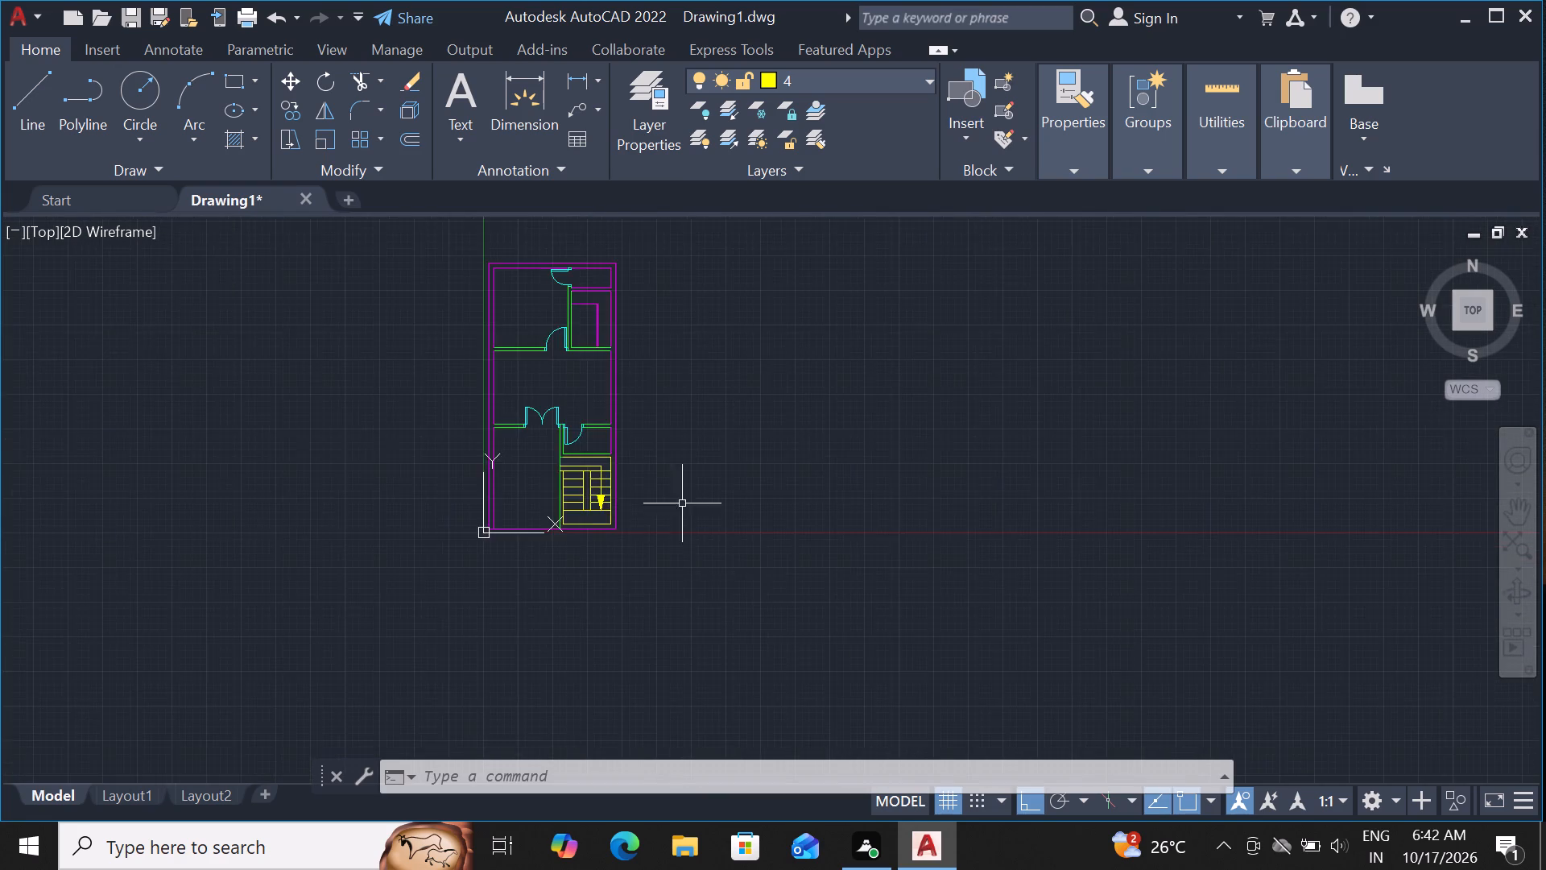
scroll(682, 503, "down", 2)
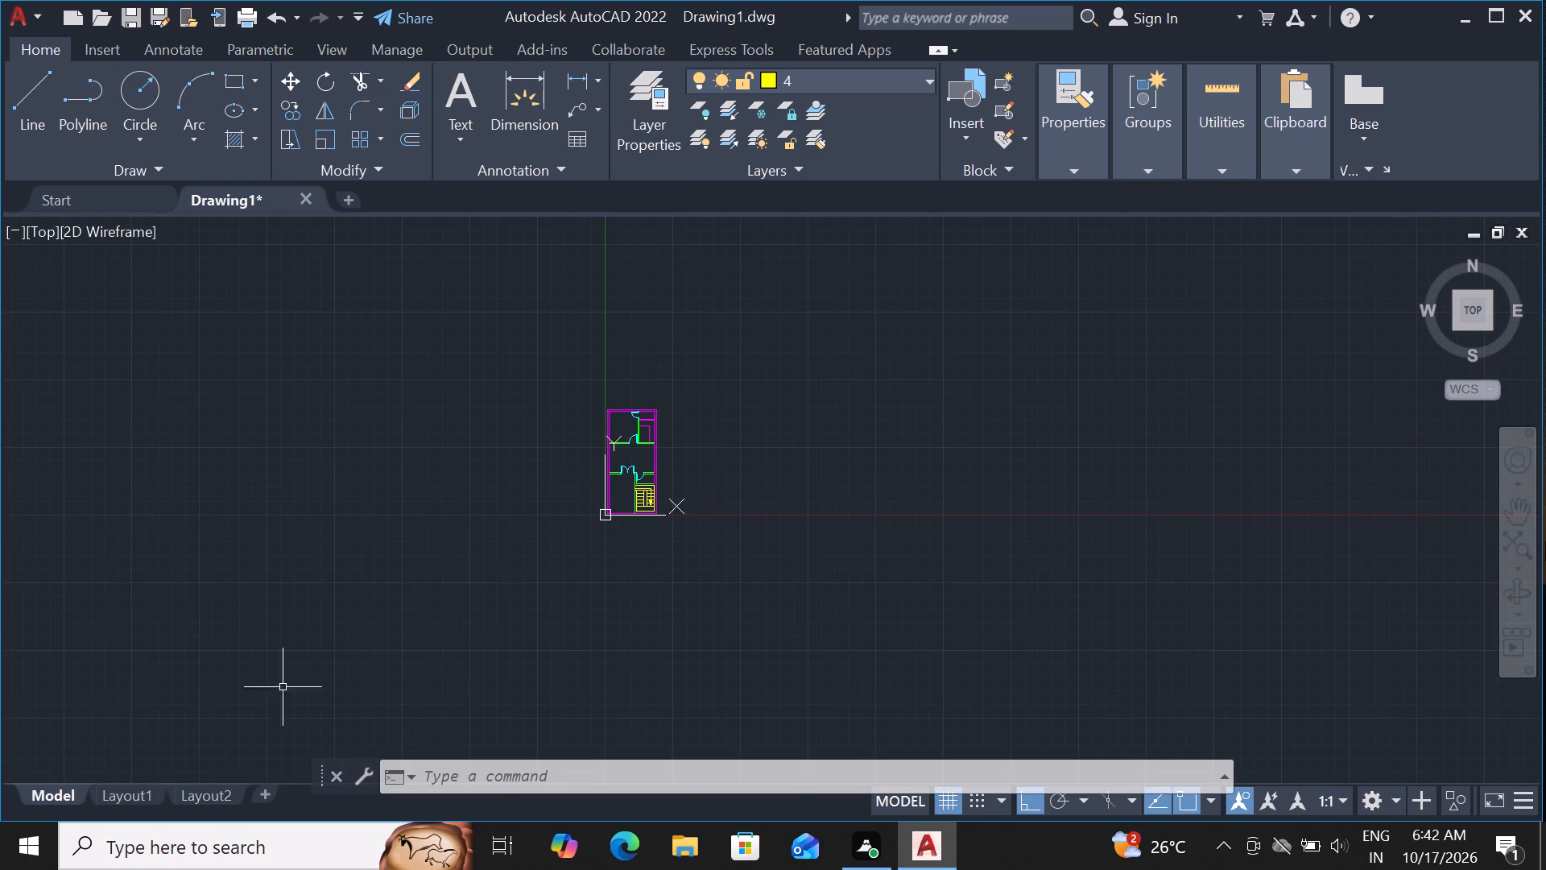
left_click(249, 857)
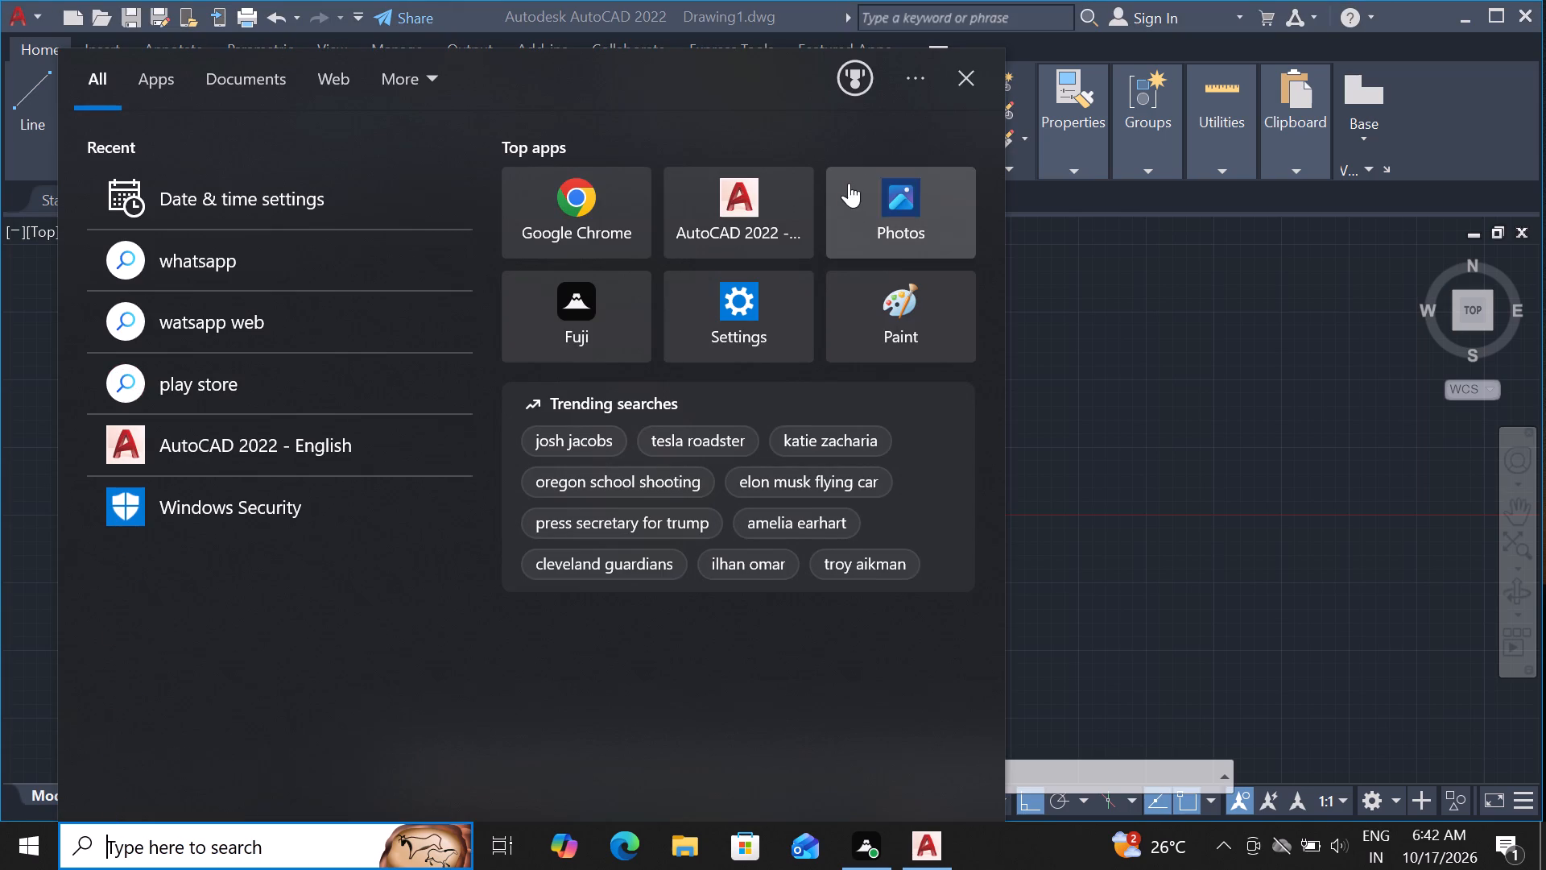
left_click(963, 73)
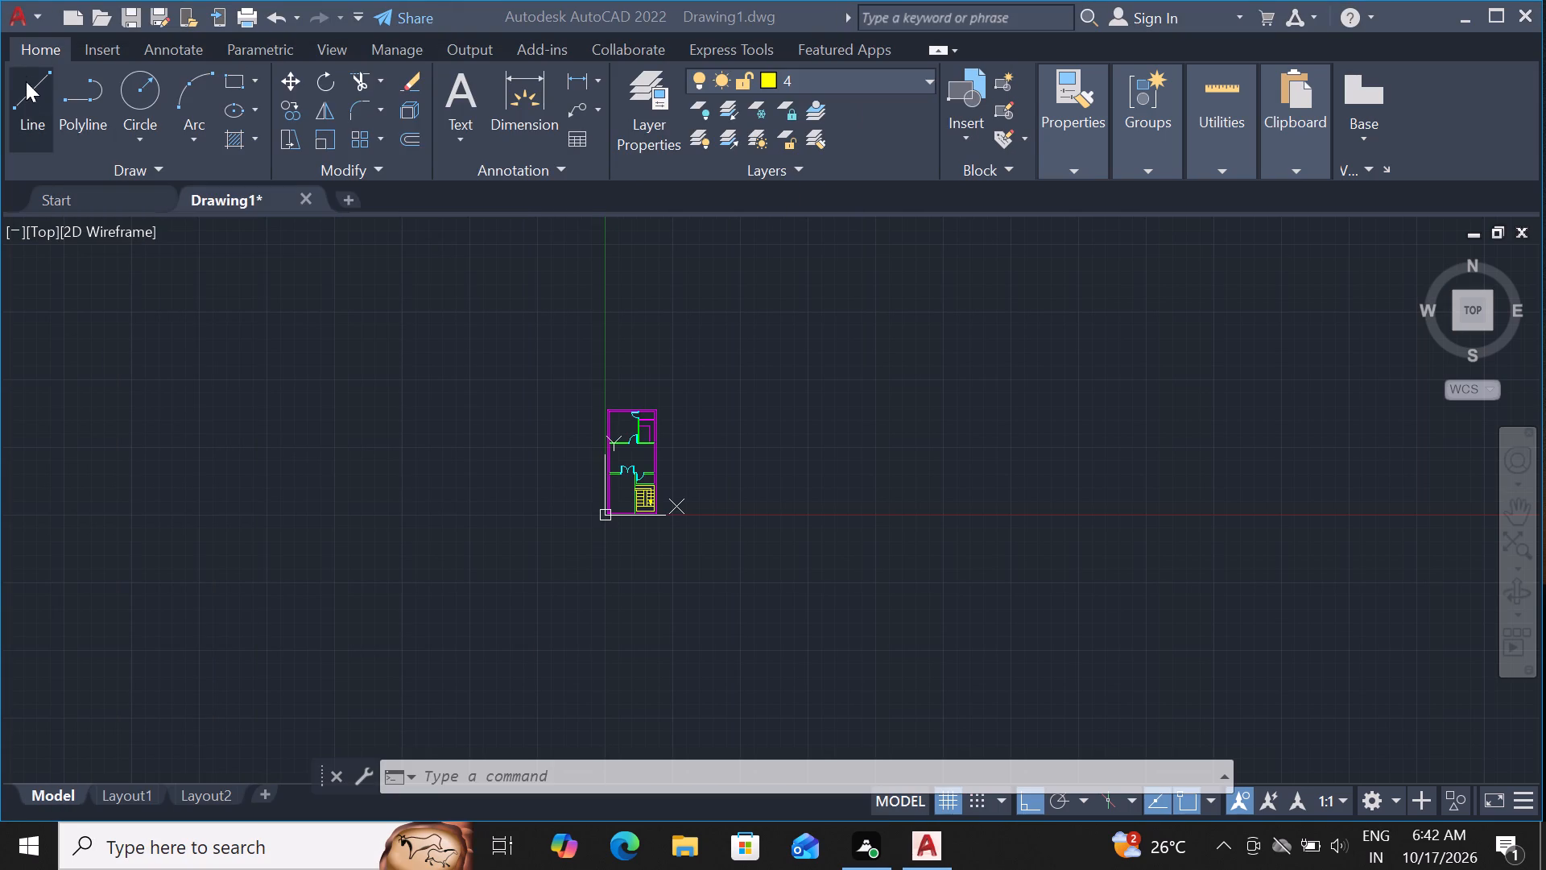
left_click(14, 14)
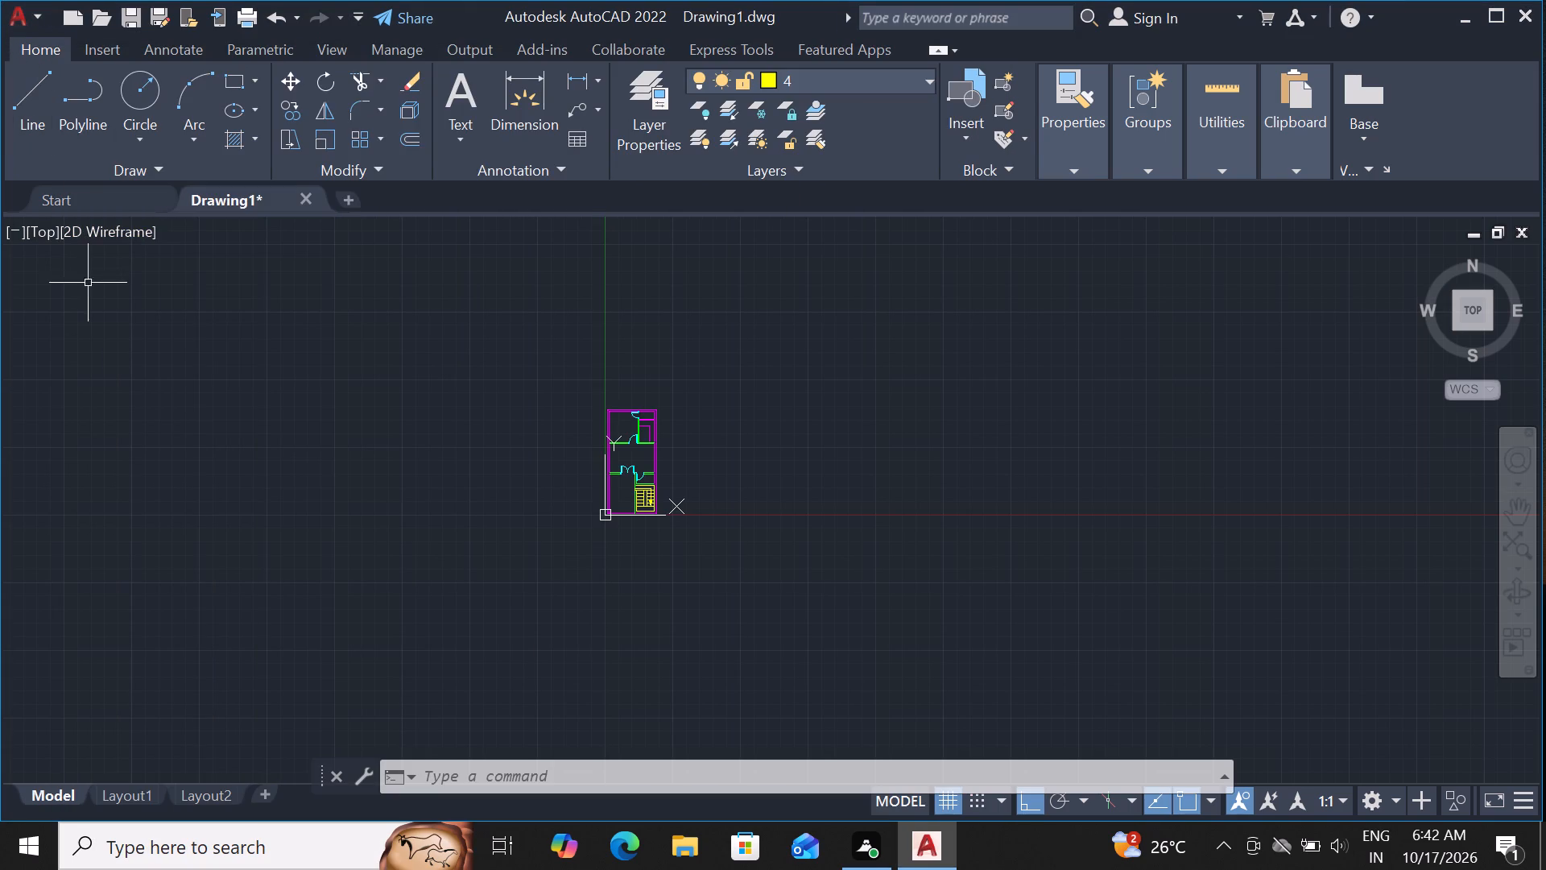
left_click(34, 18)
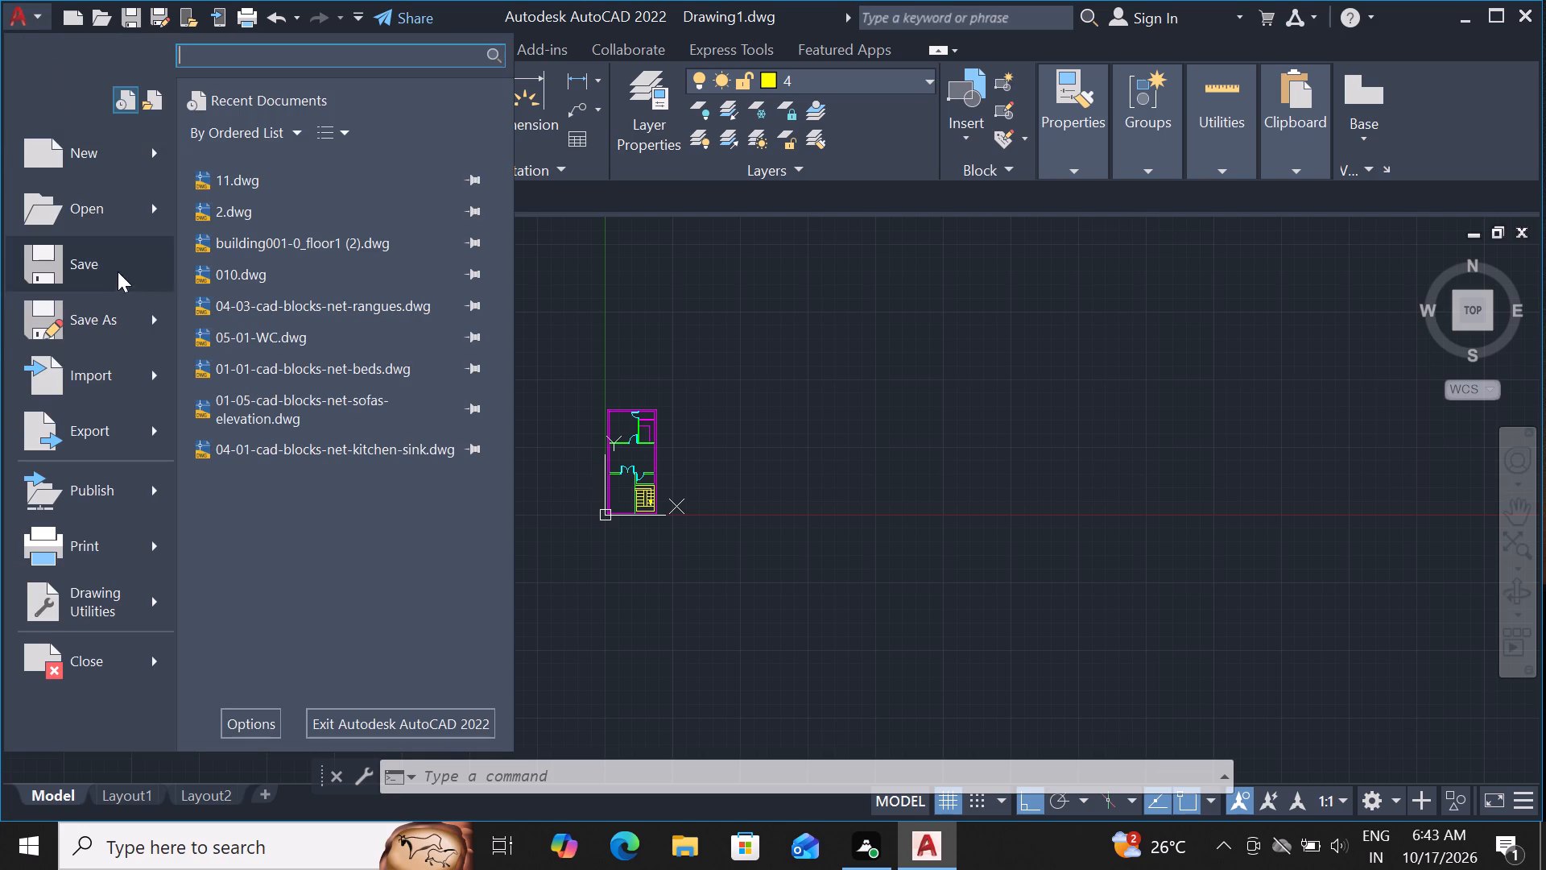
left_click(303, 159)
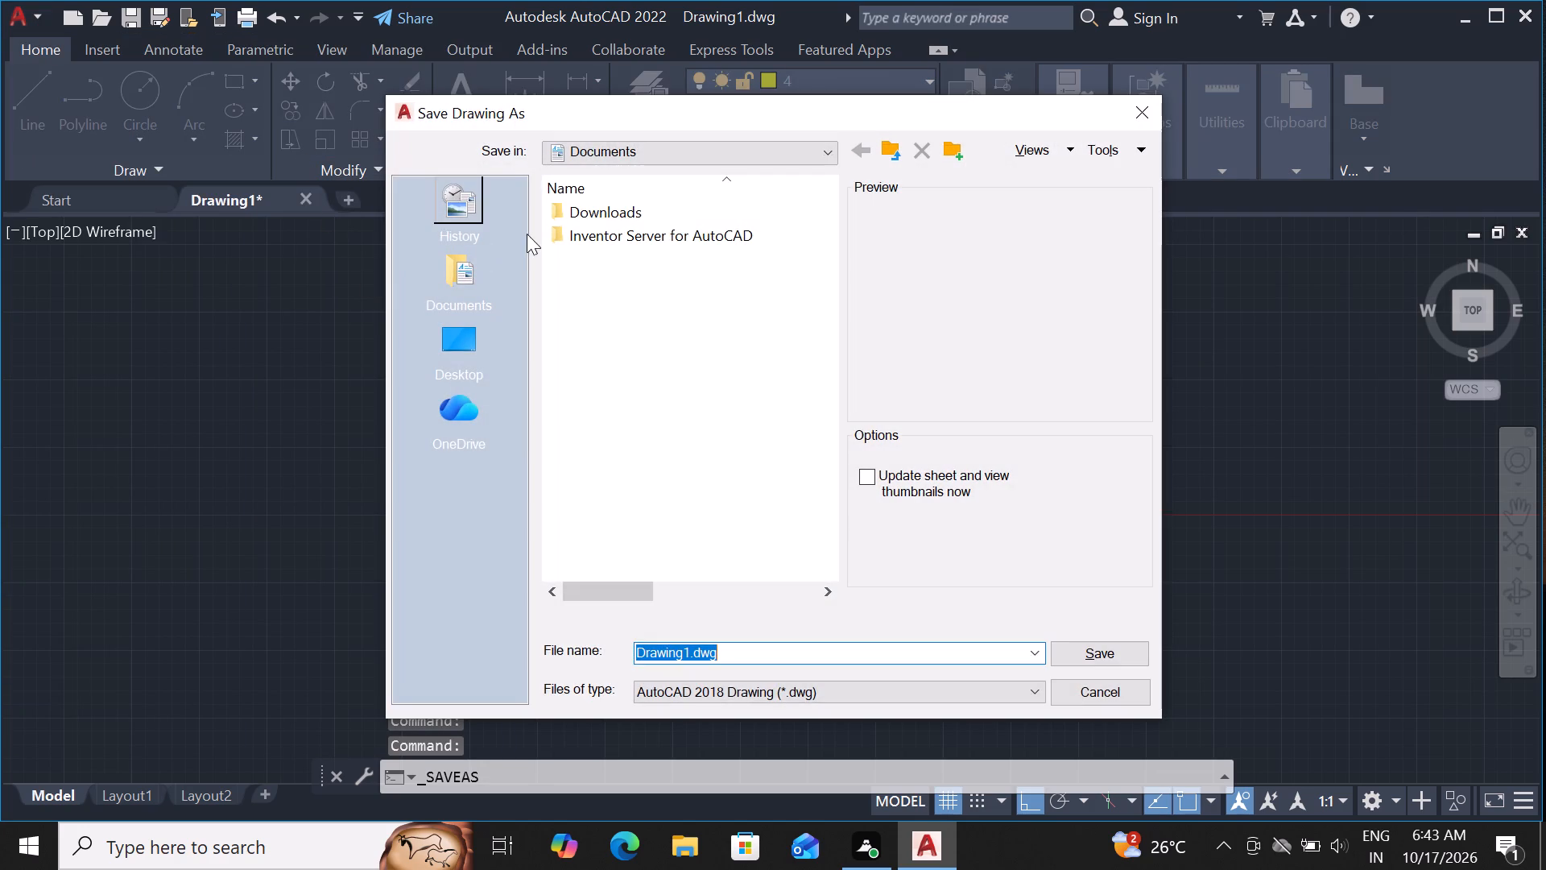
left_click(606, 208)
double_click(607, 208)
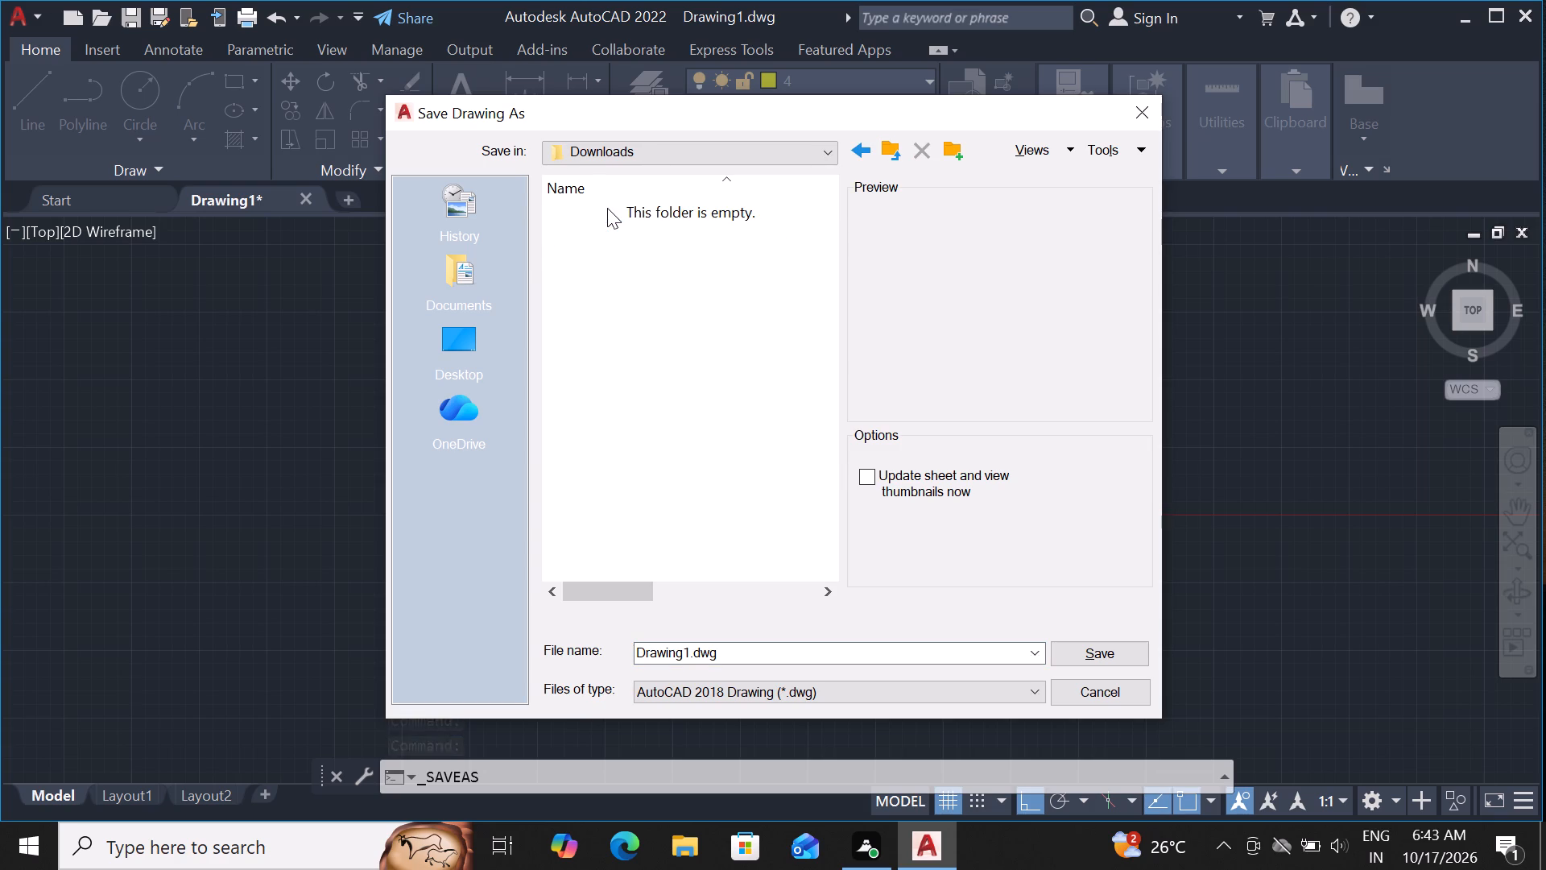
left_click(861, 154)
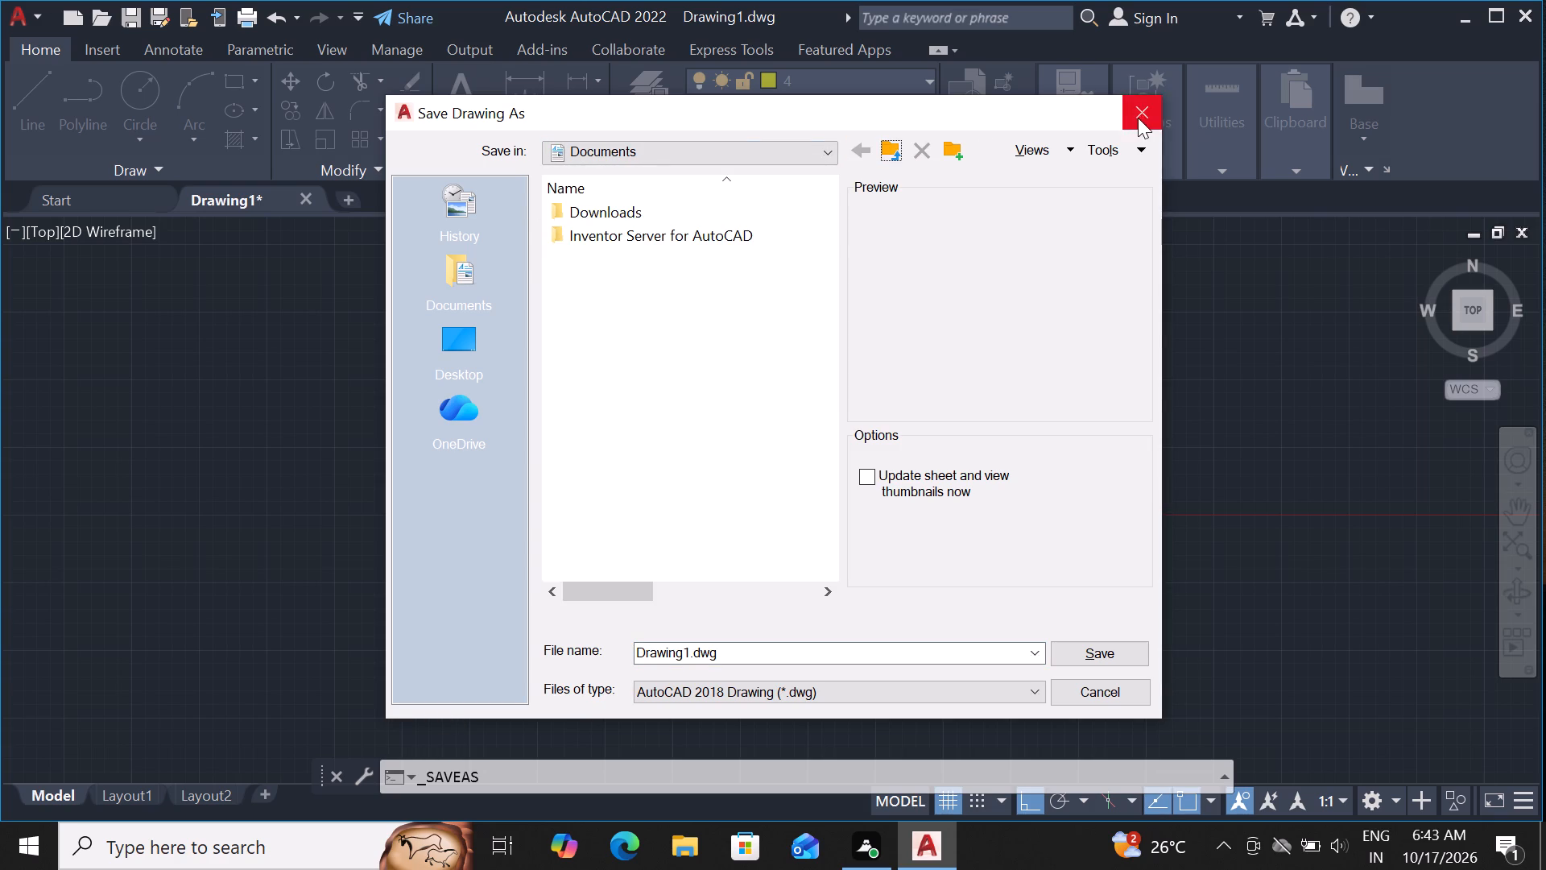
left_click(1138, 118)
Switch to Google Chrome with the existing profile and open its download history.
left_click(308, 849)
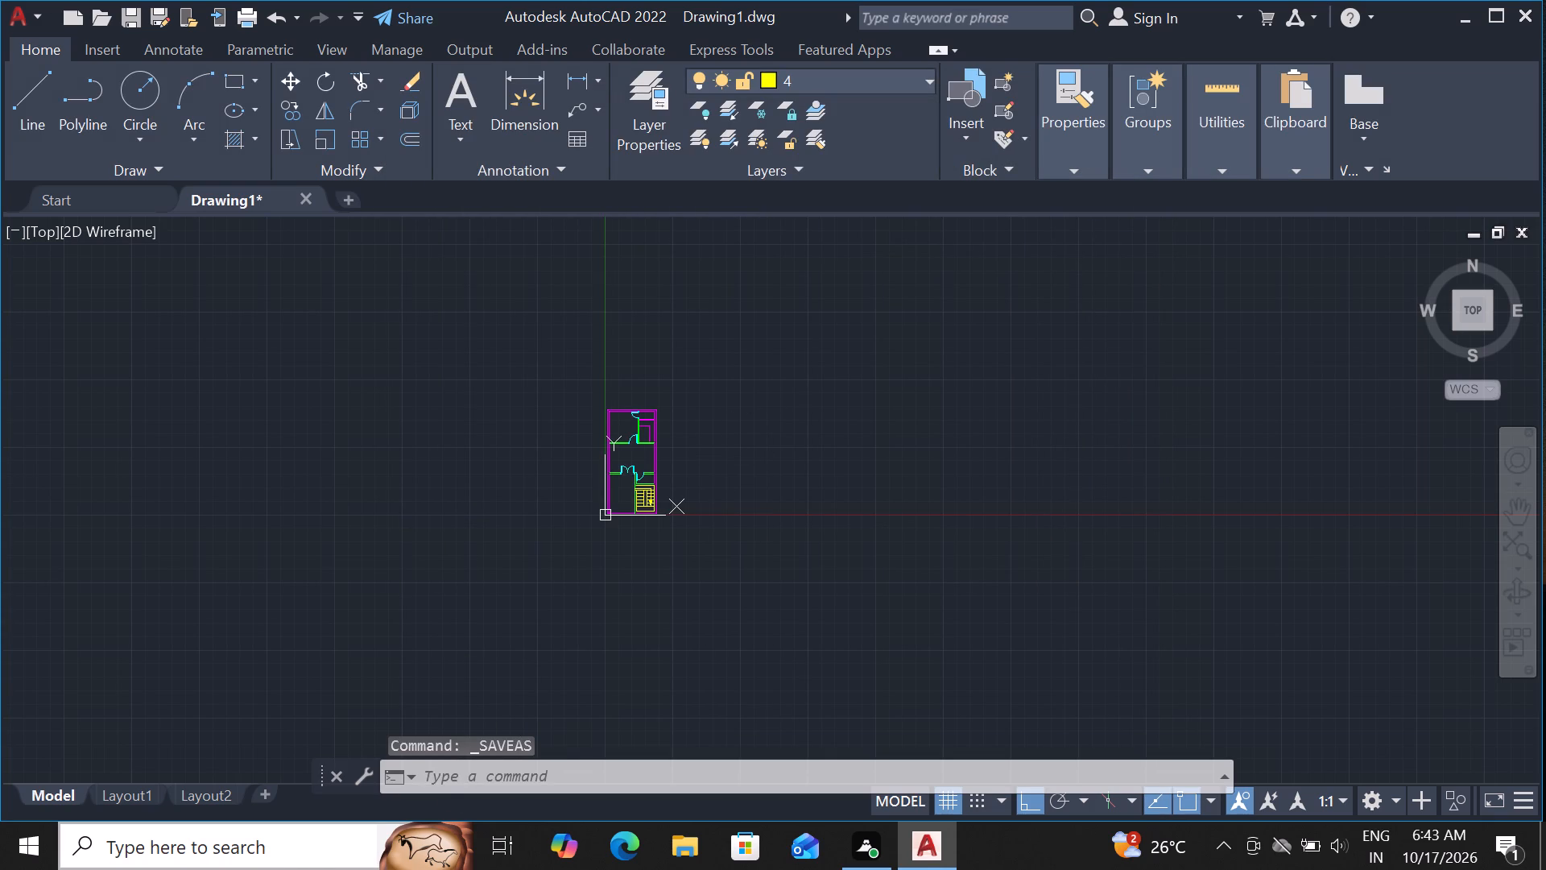
double_click(557, 220)
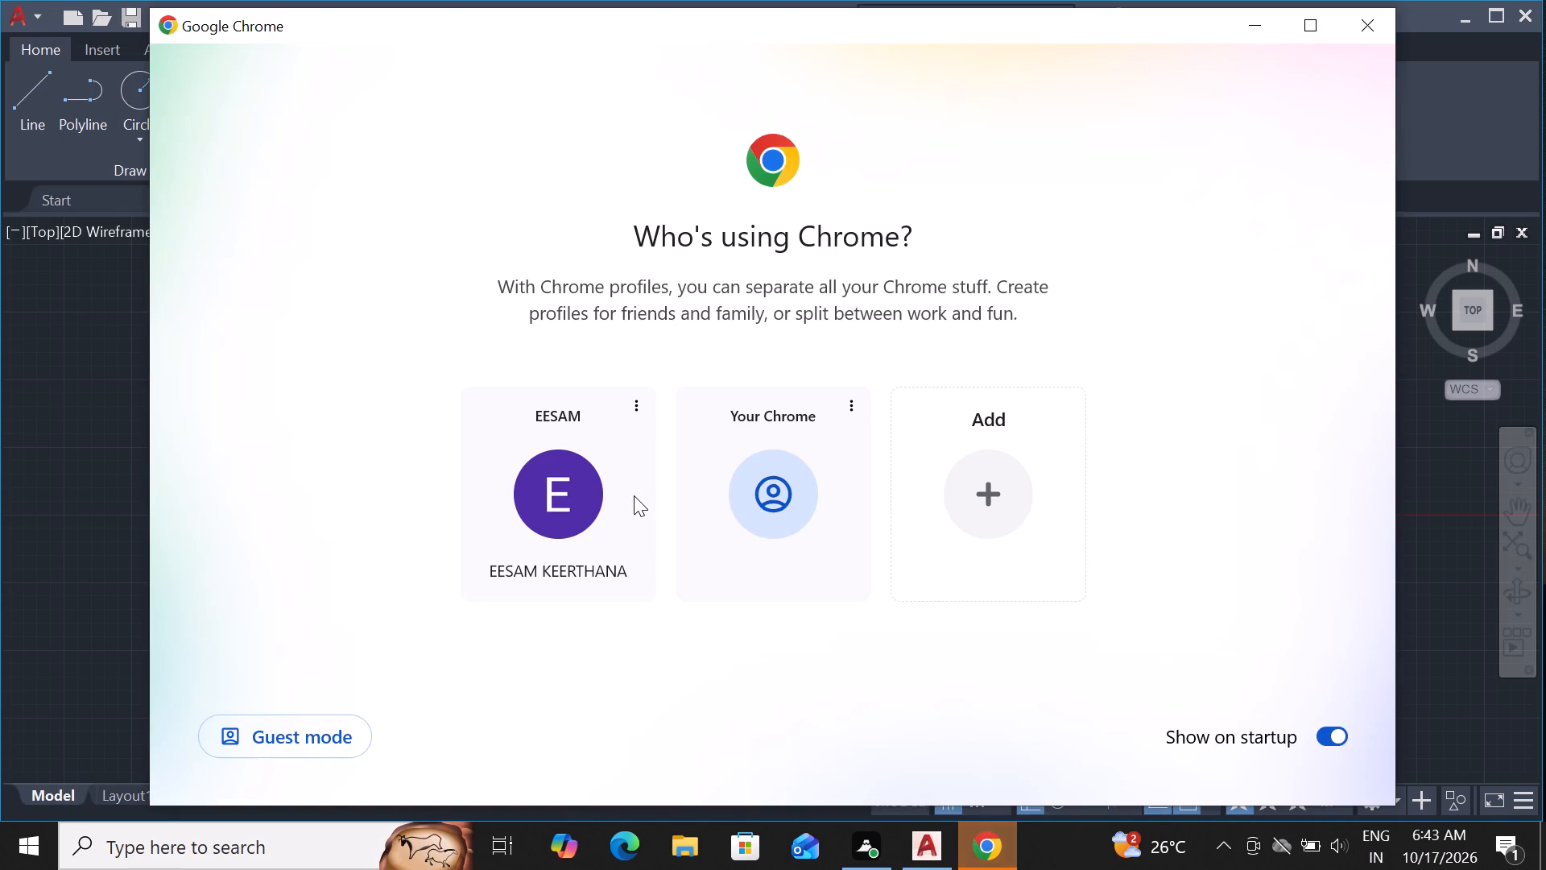
left_click(614, 525)
left_click(614, 525)
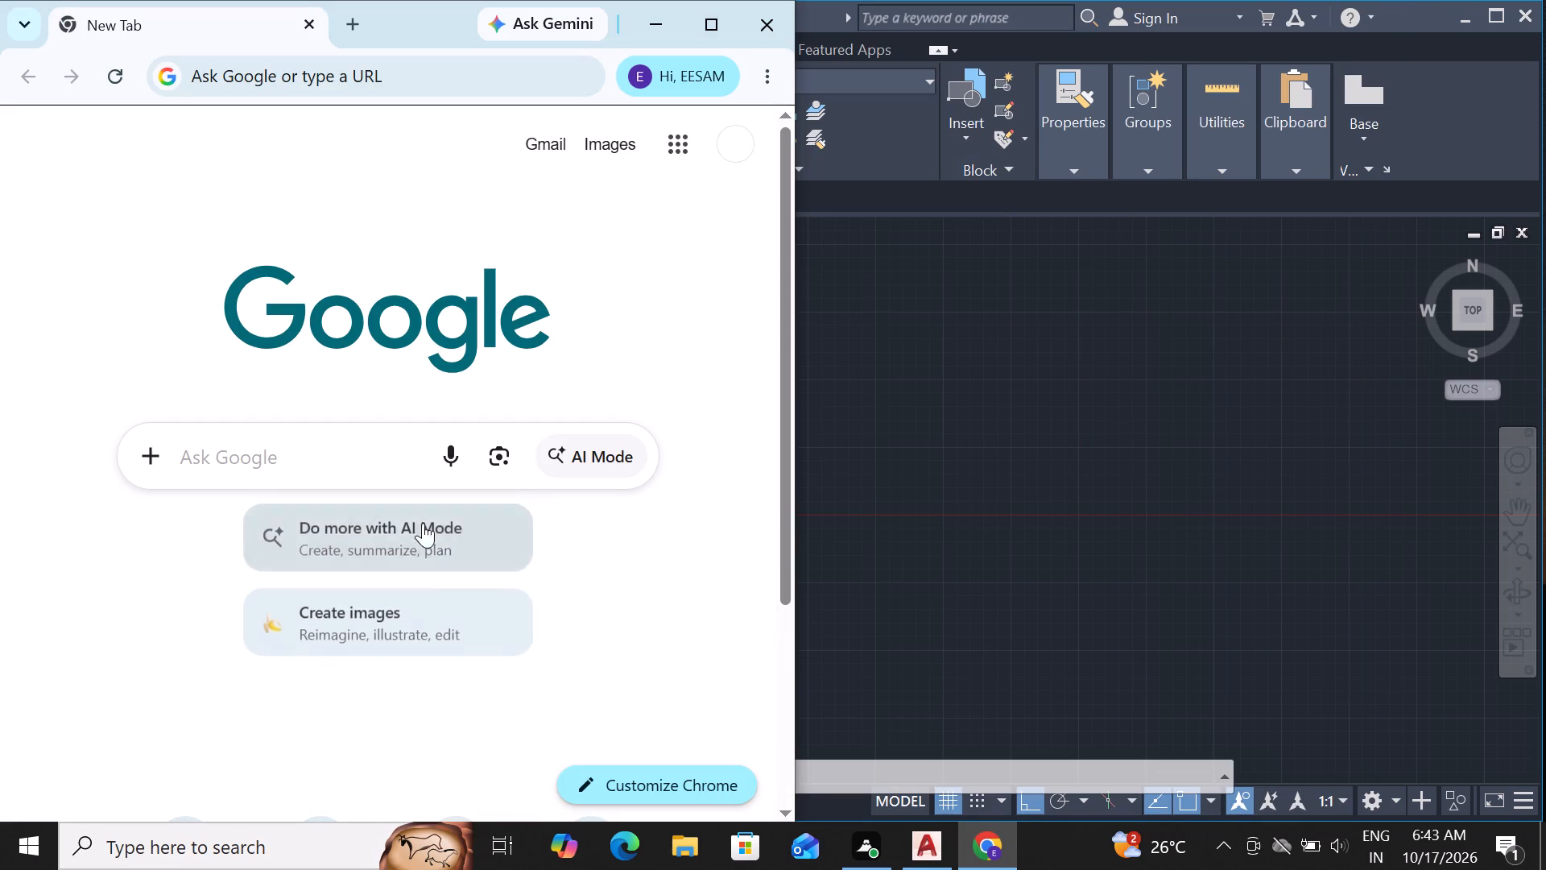
left_click(366, 462)
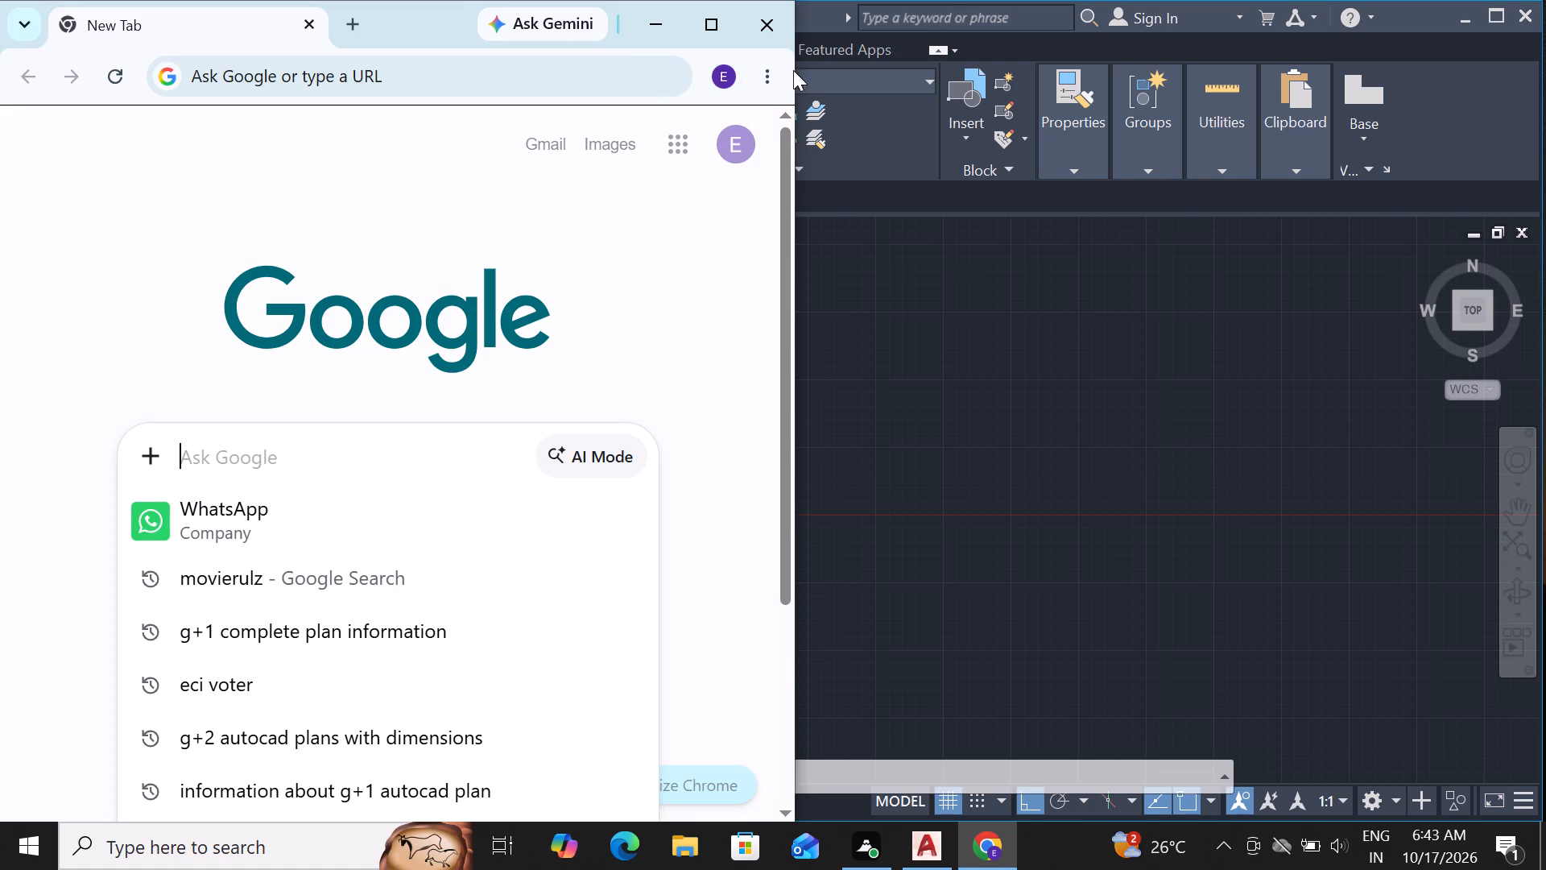
left_click(768, 75)
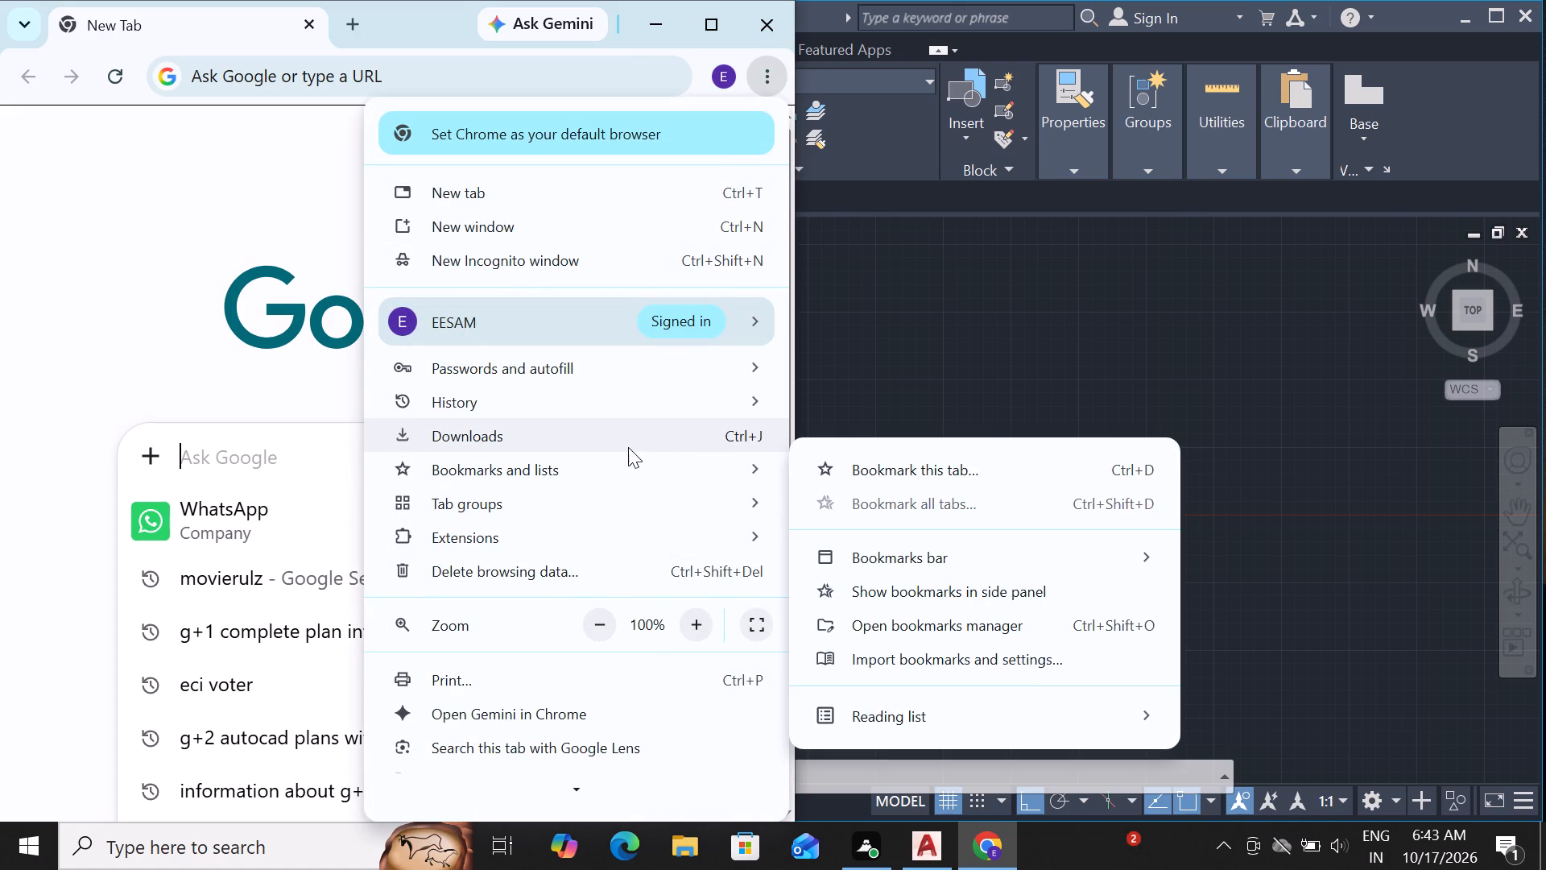
left_click(628, 447)
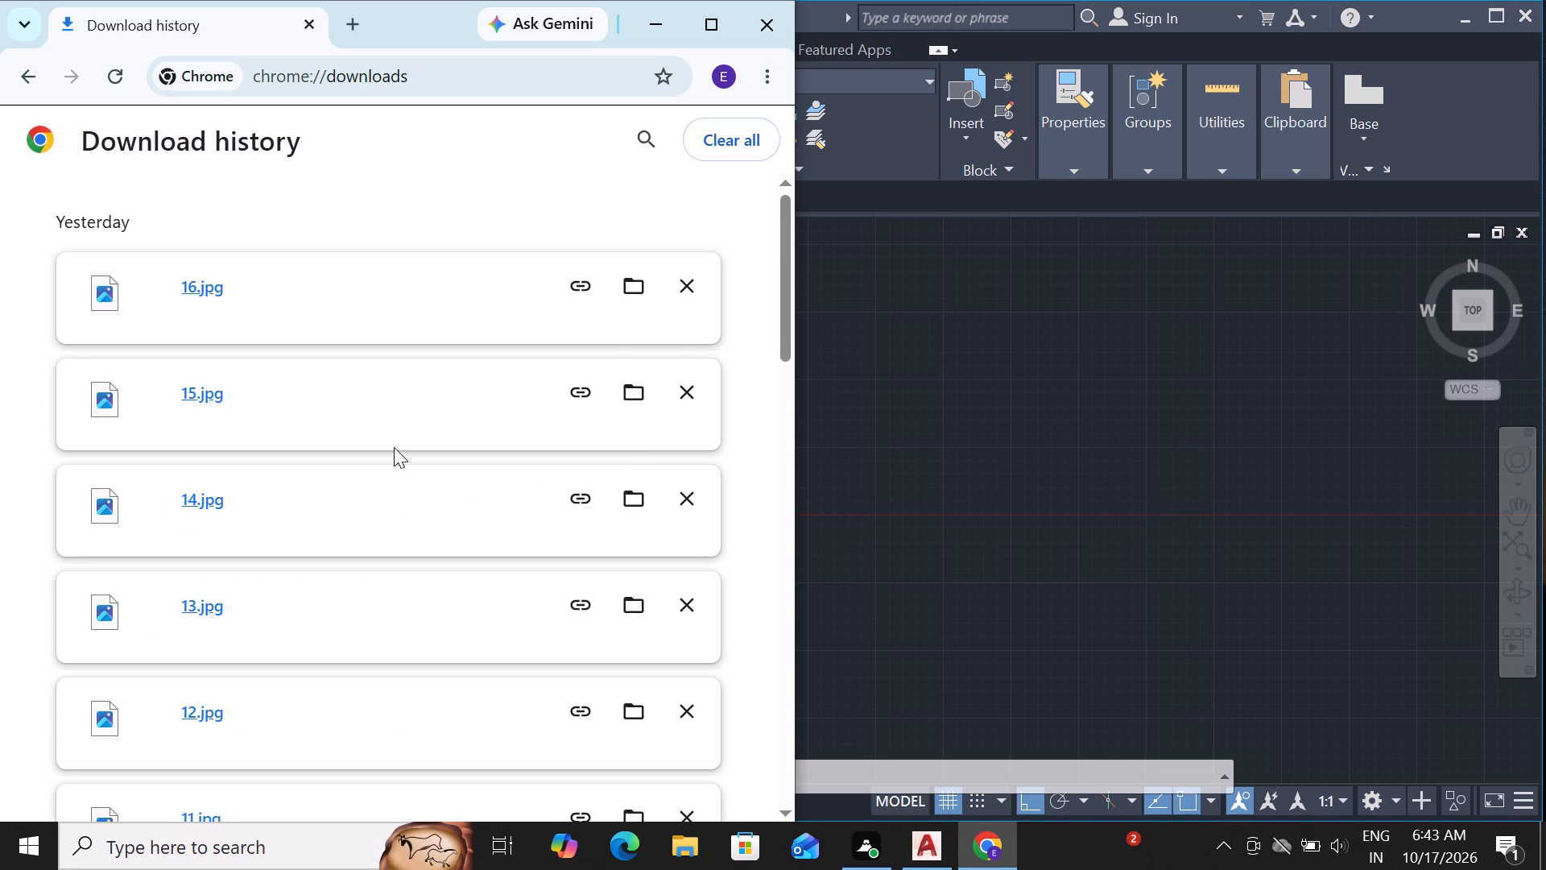
Open the bed blocks drawing from the downloaded archive 01-01-cad-blocks-net-beds (2).zip in AutoCAD as read-only.
scroll(394, 447, "down", 1)
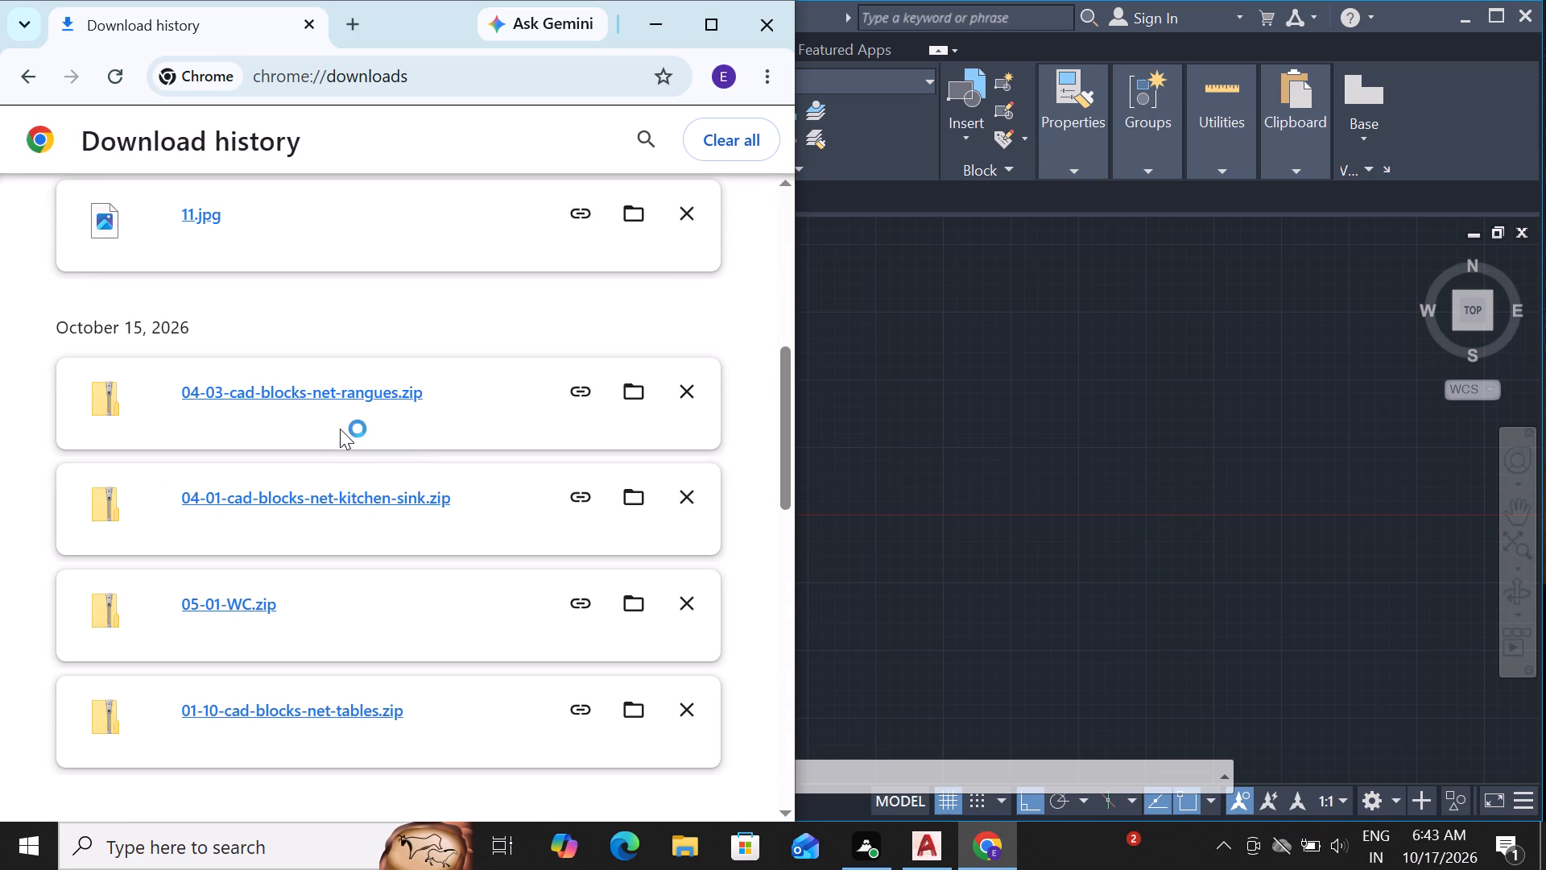
scroll(355, 549, "down", 1)
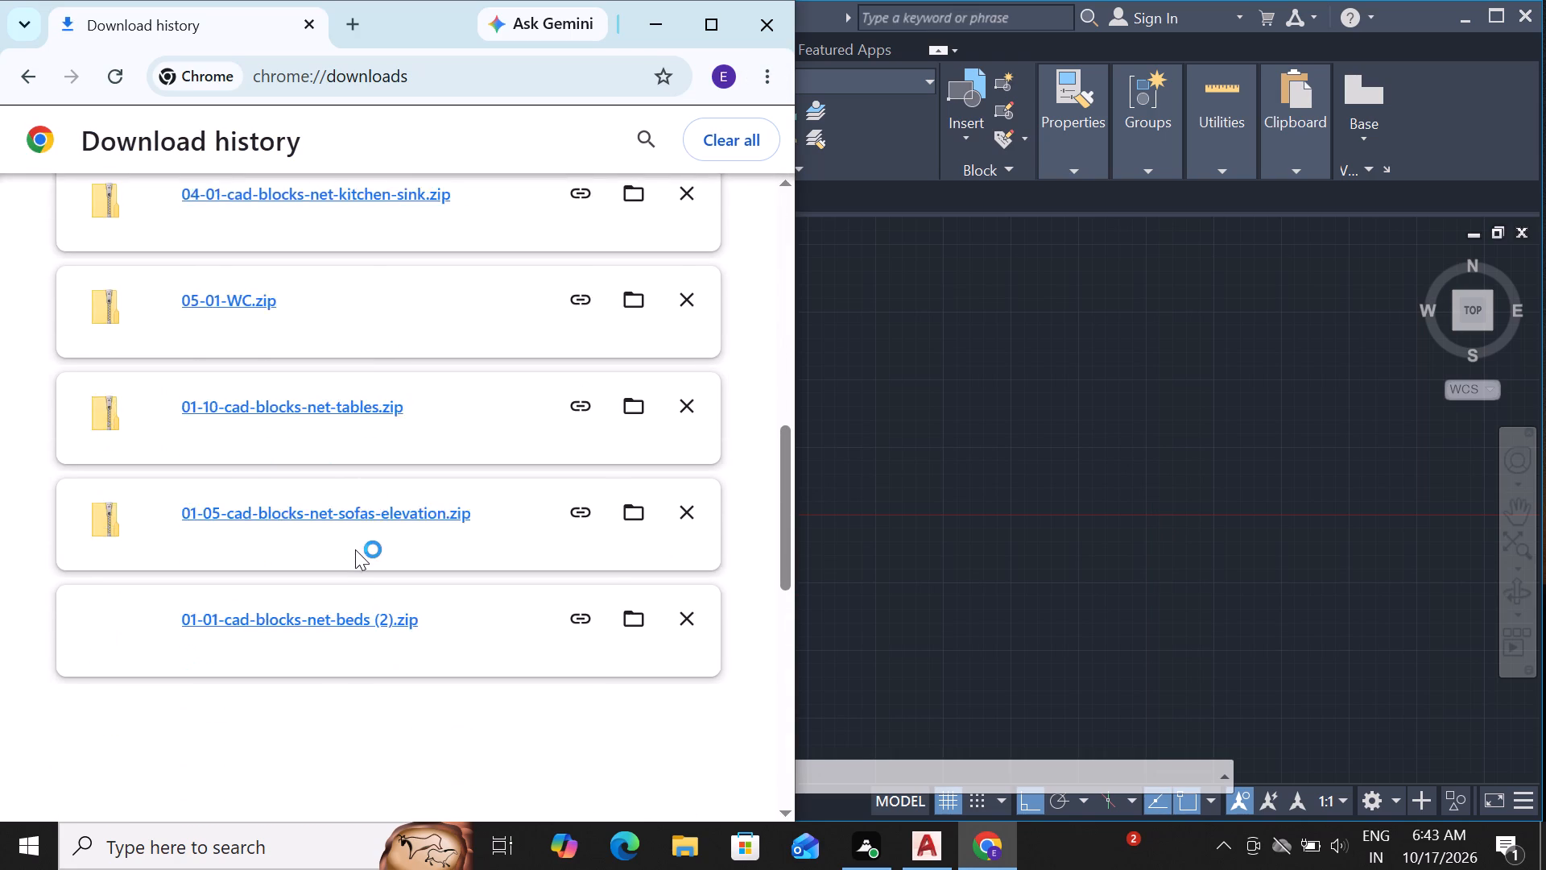
scroll(355, 575, "up", 1)
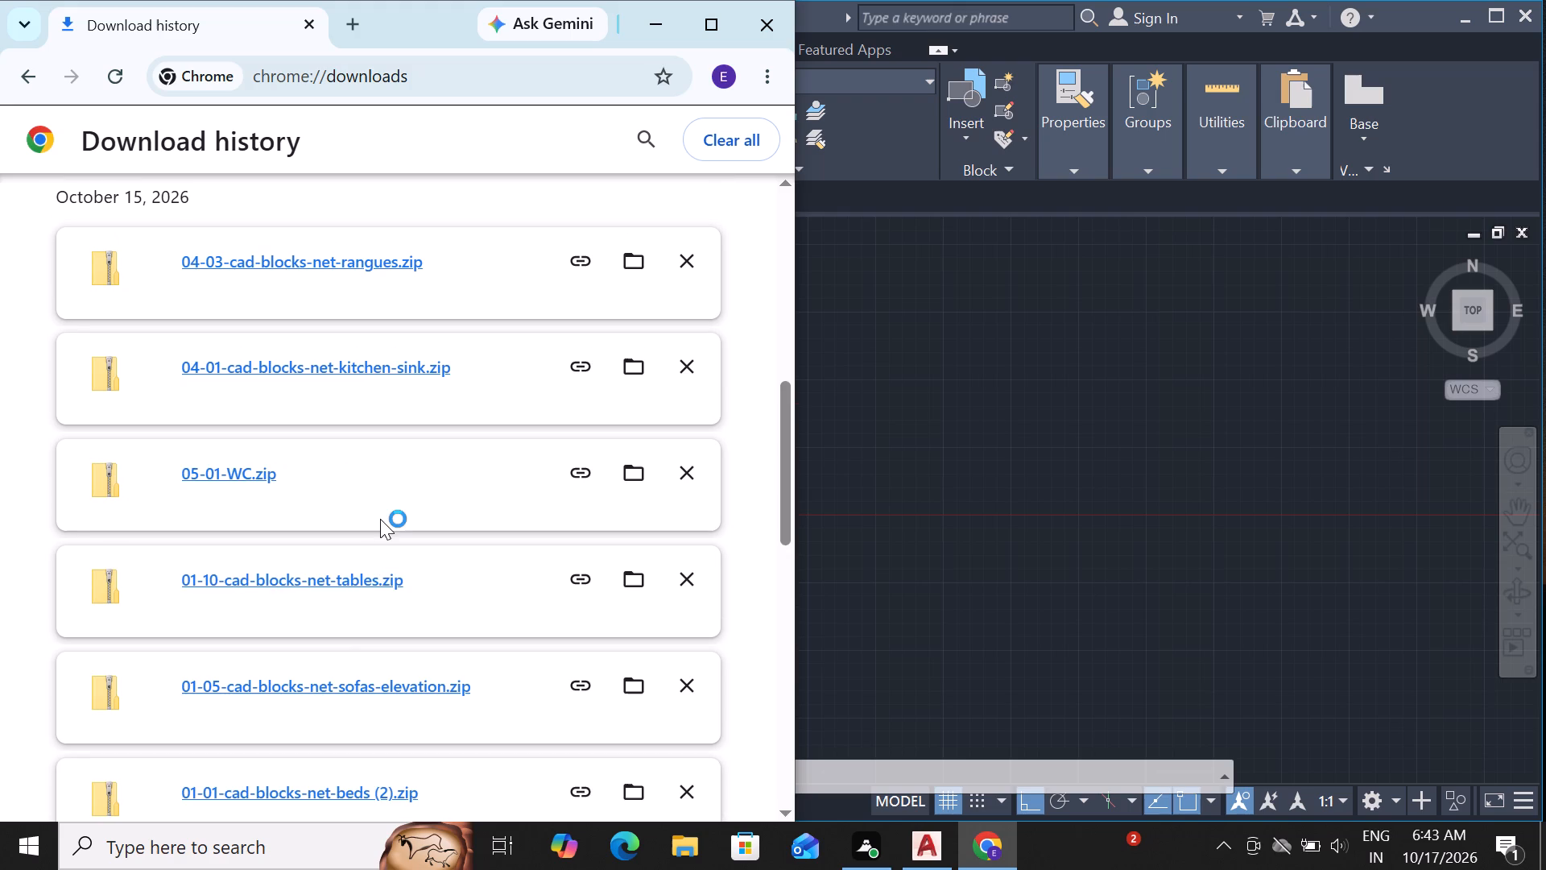
scroll(371, 639, "down", 1)
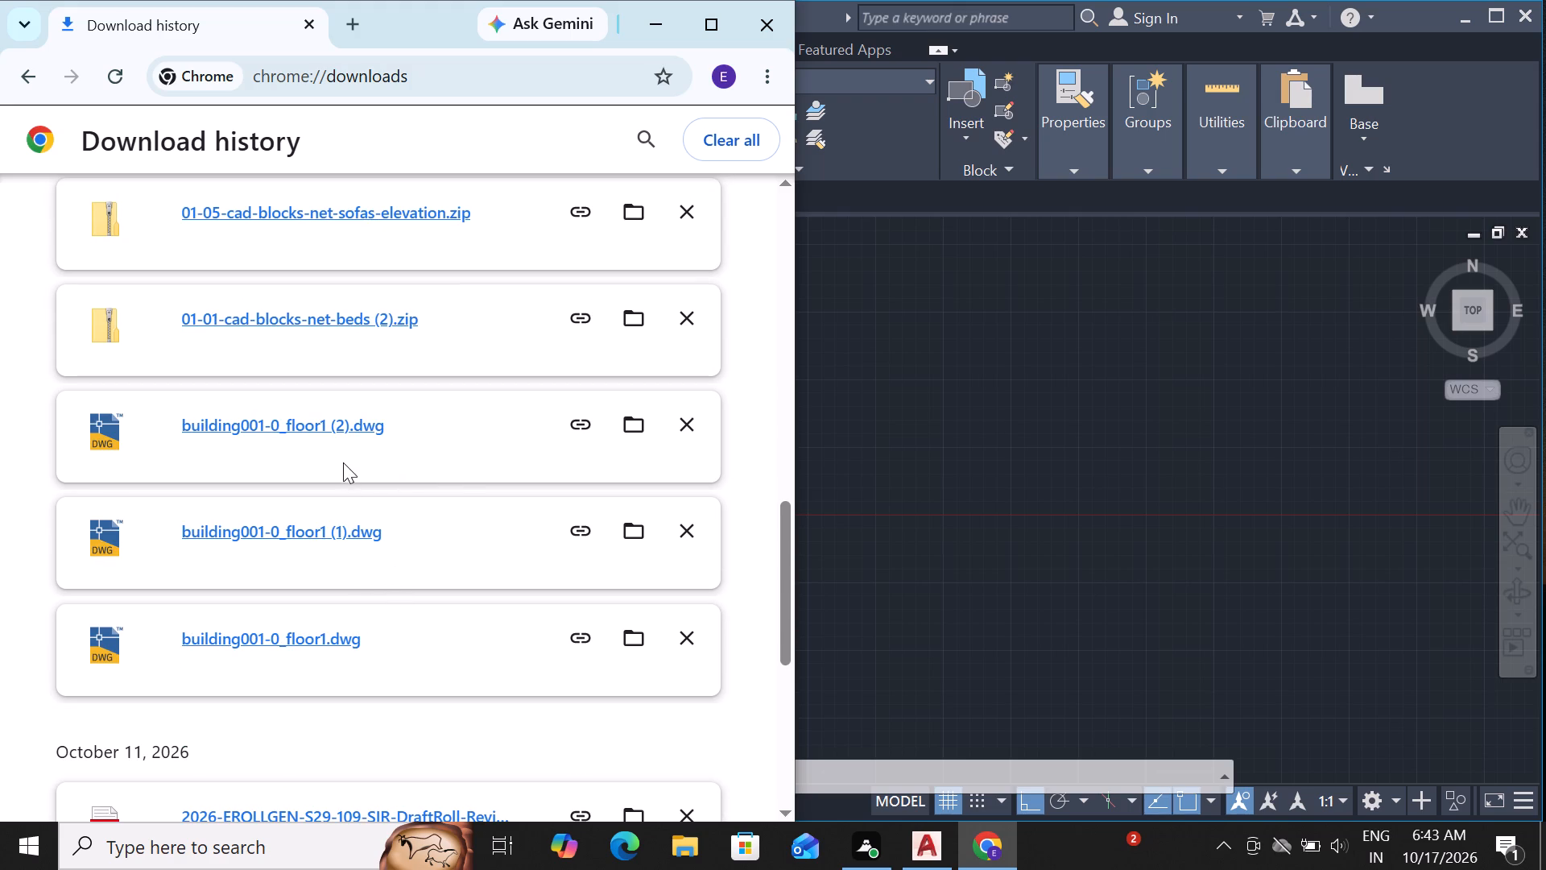
double_click(344, 318)
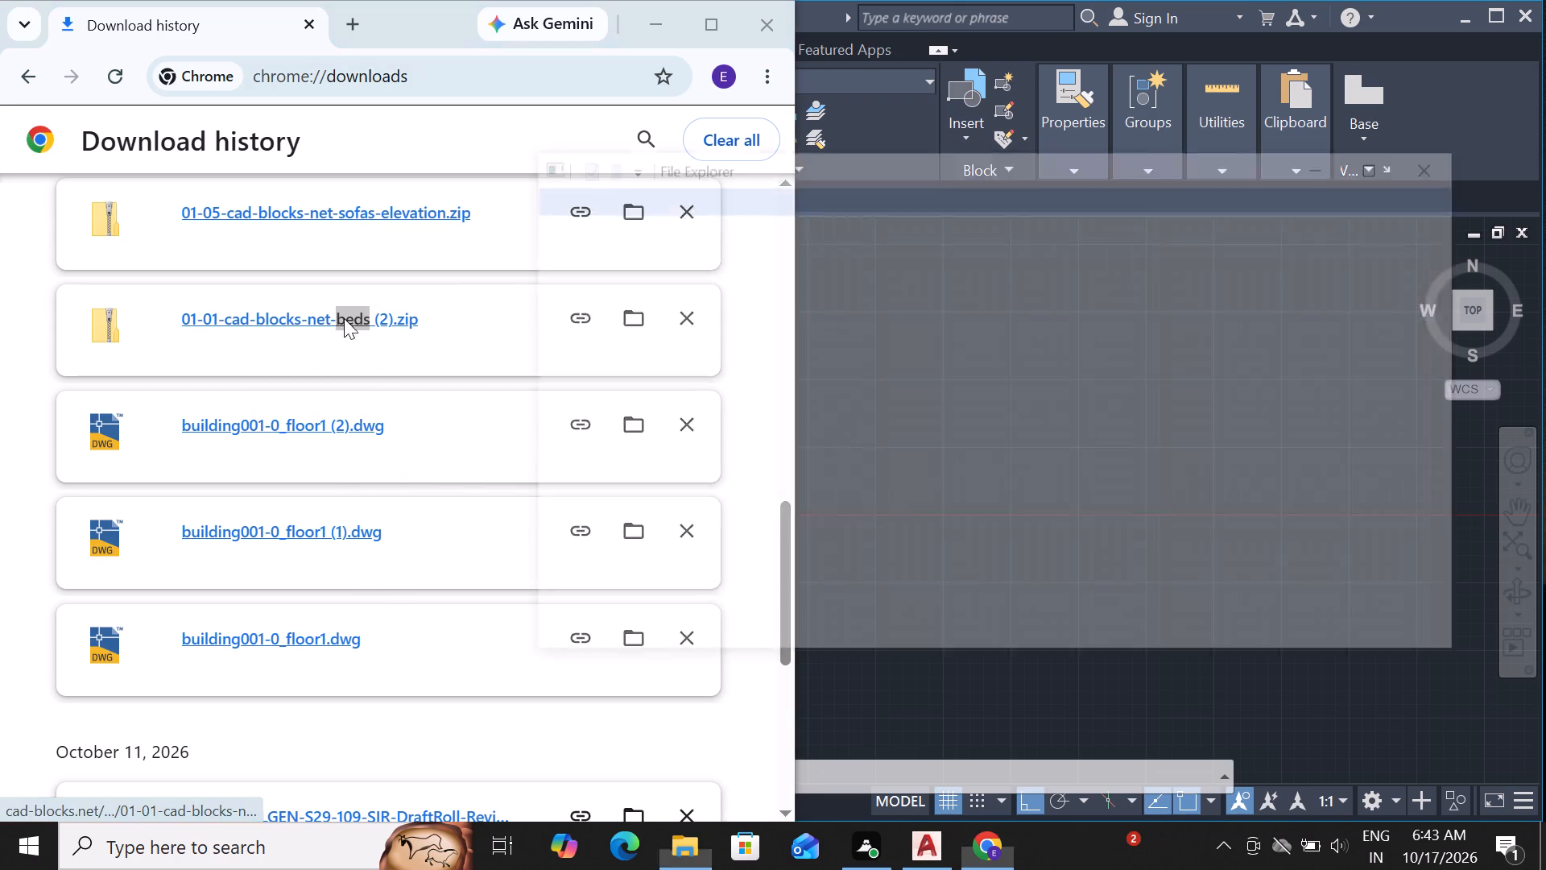
double_click(893, 302)
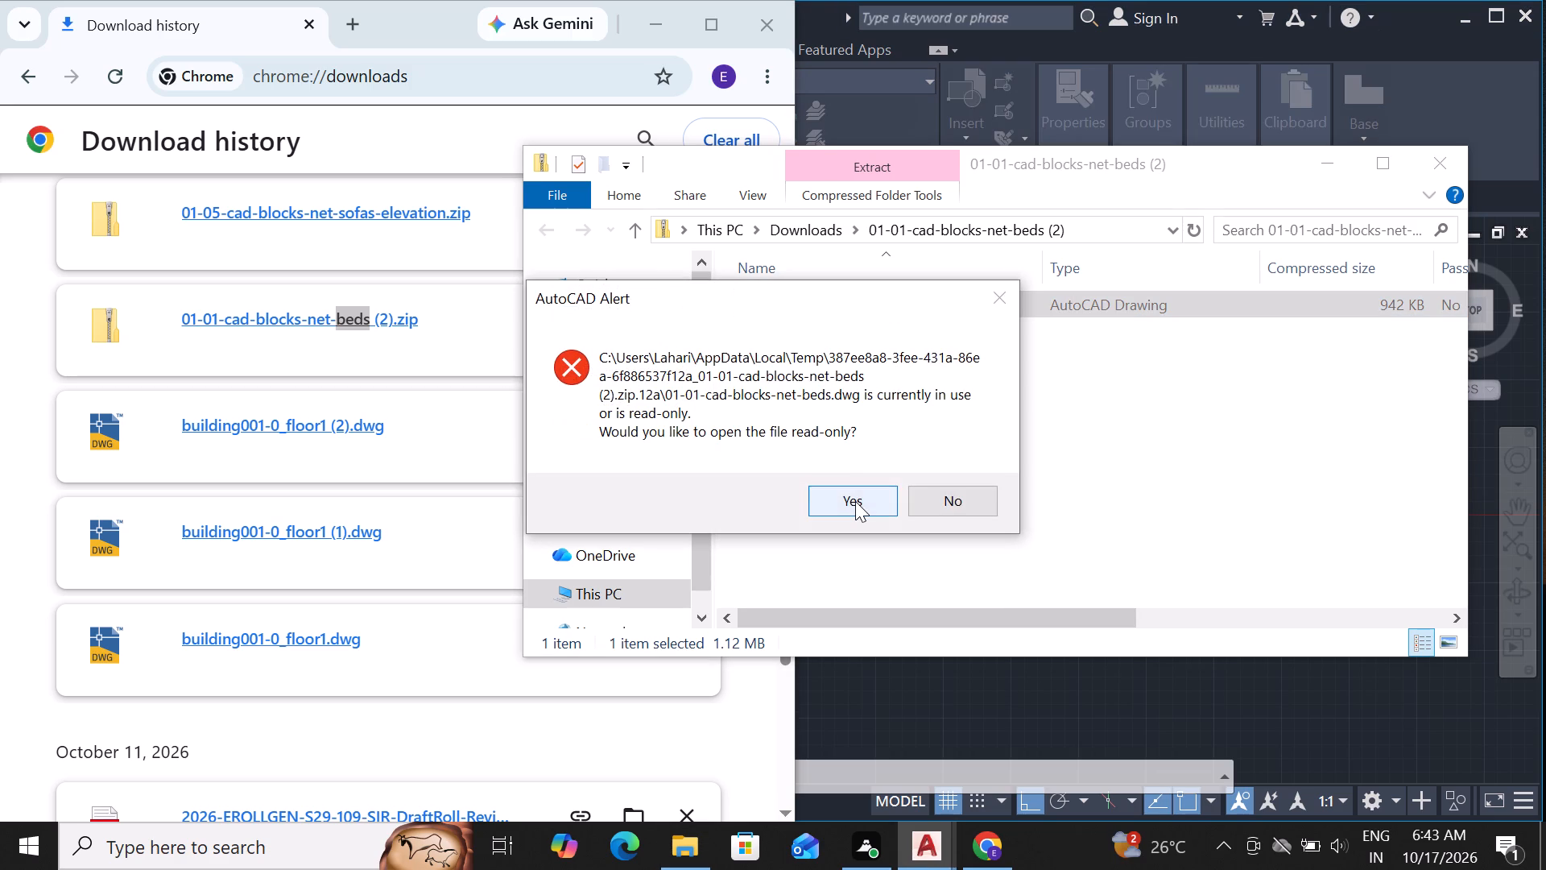
left_click(855, 501)
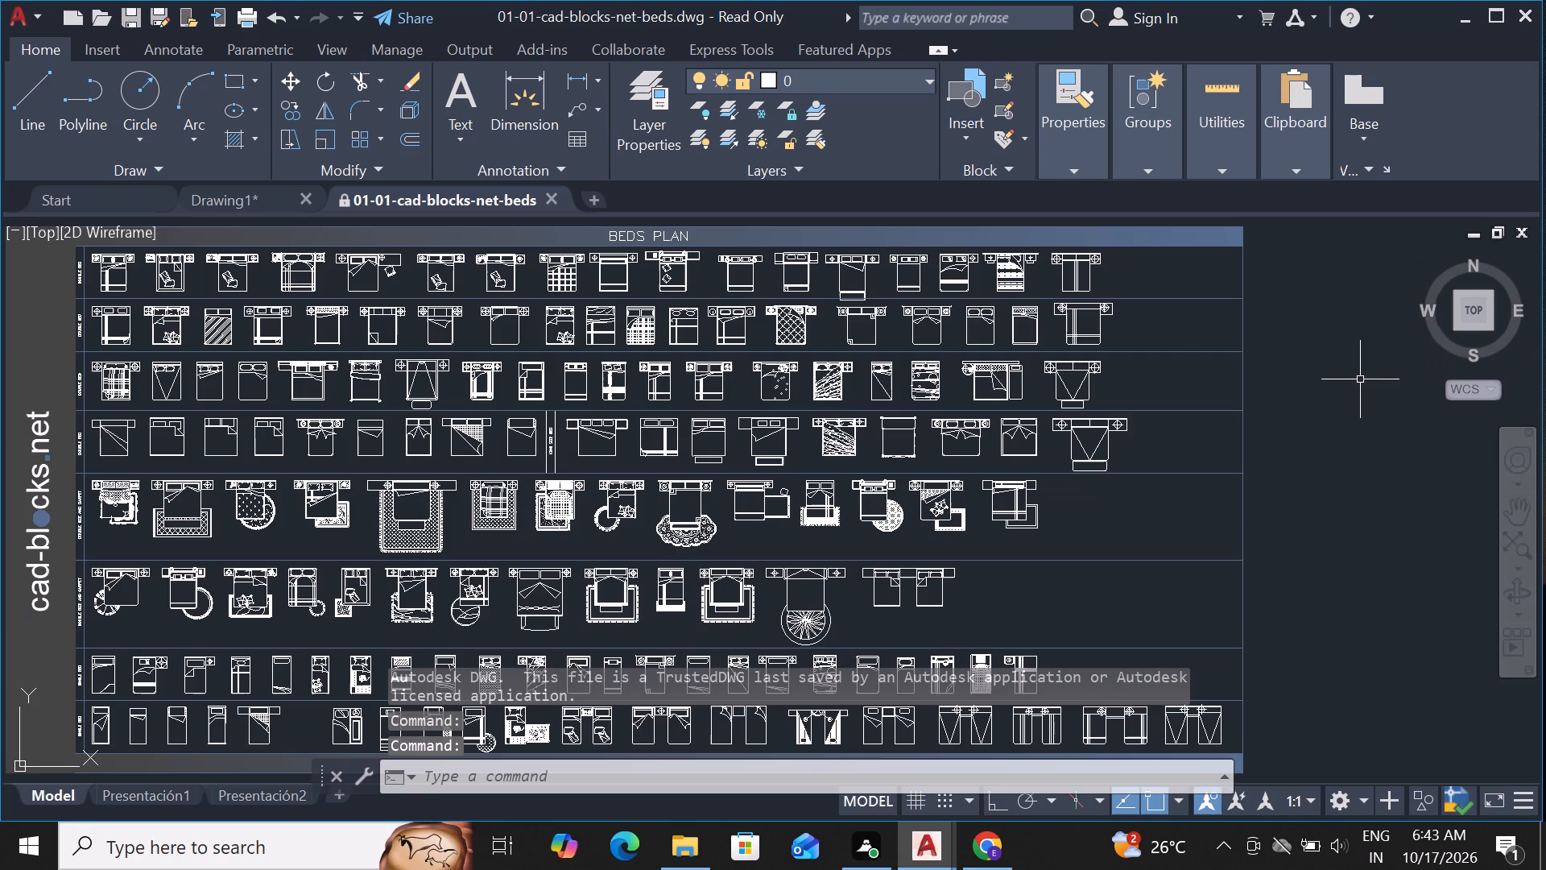
Delete the BEDS PLAN title frame with its row divider lines from around the bed blocks.
left_click(1246, 443)
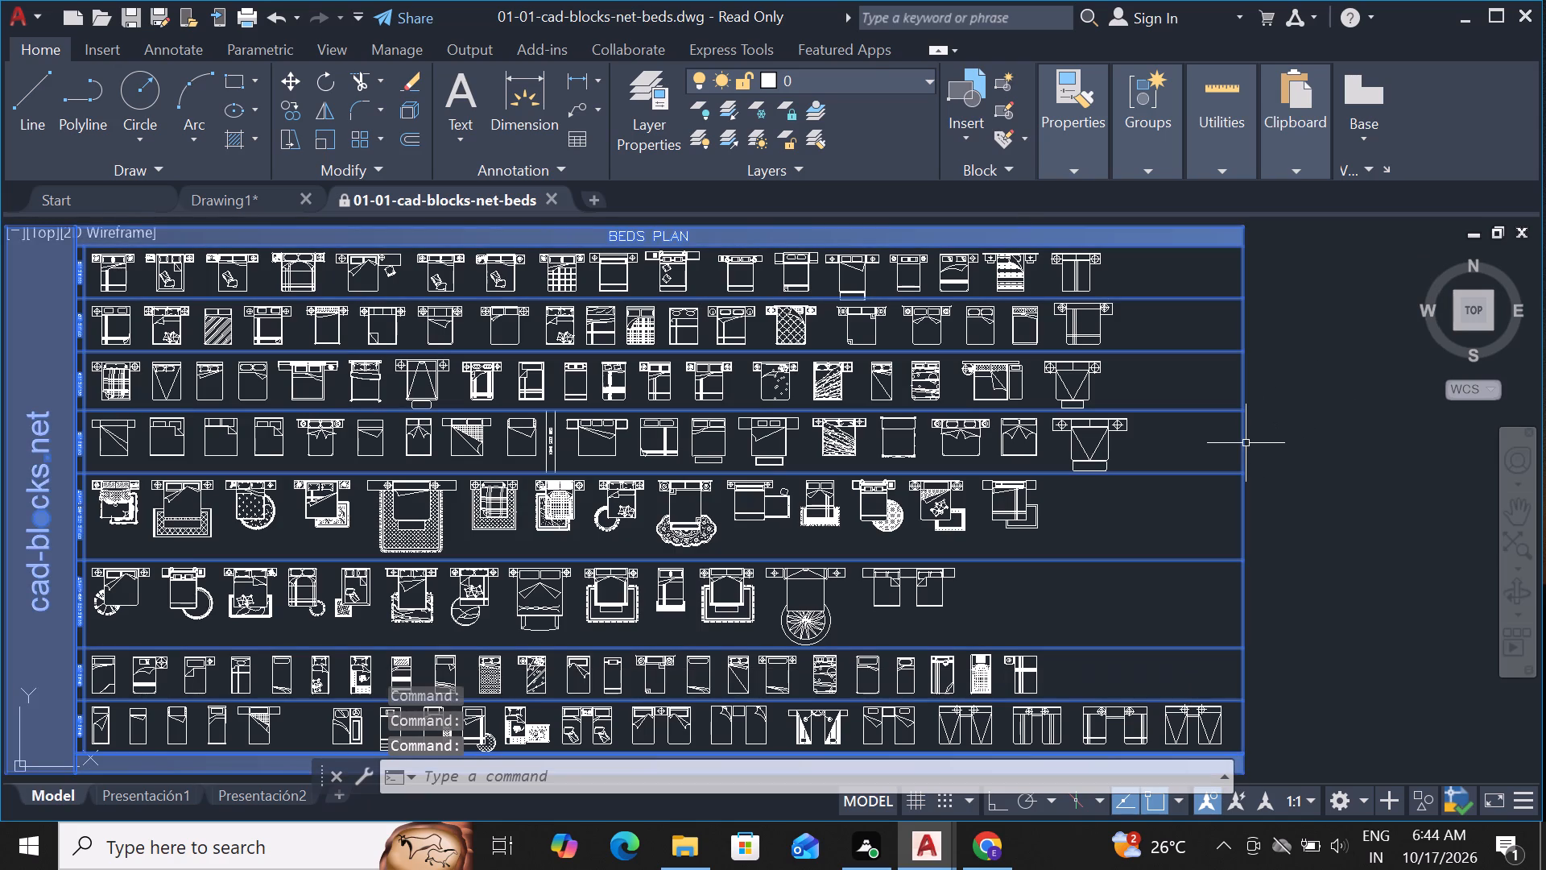
key("Delete")
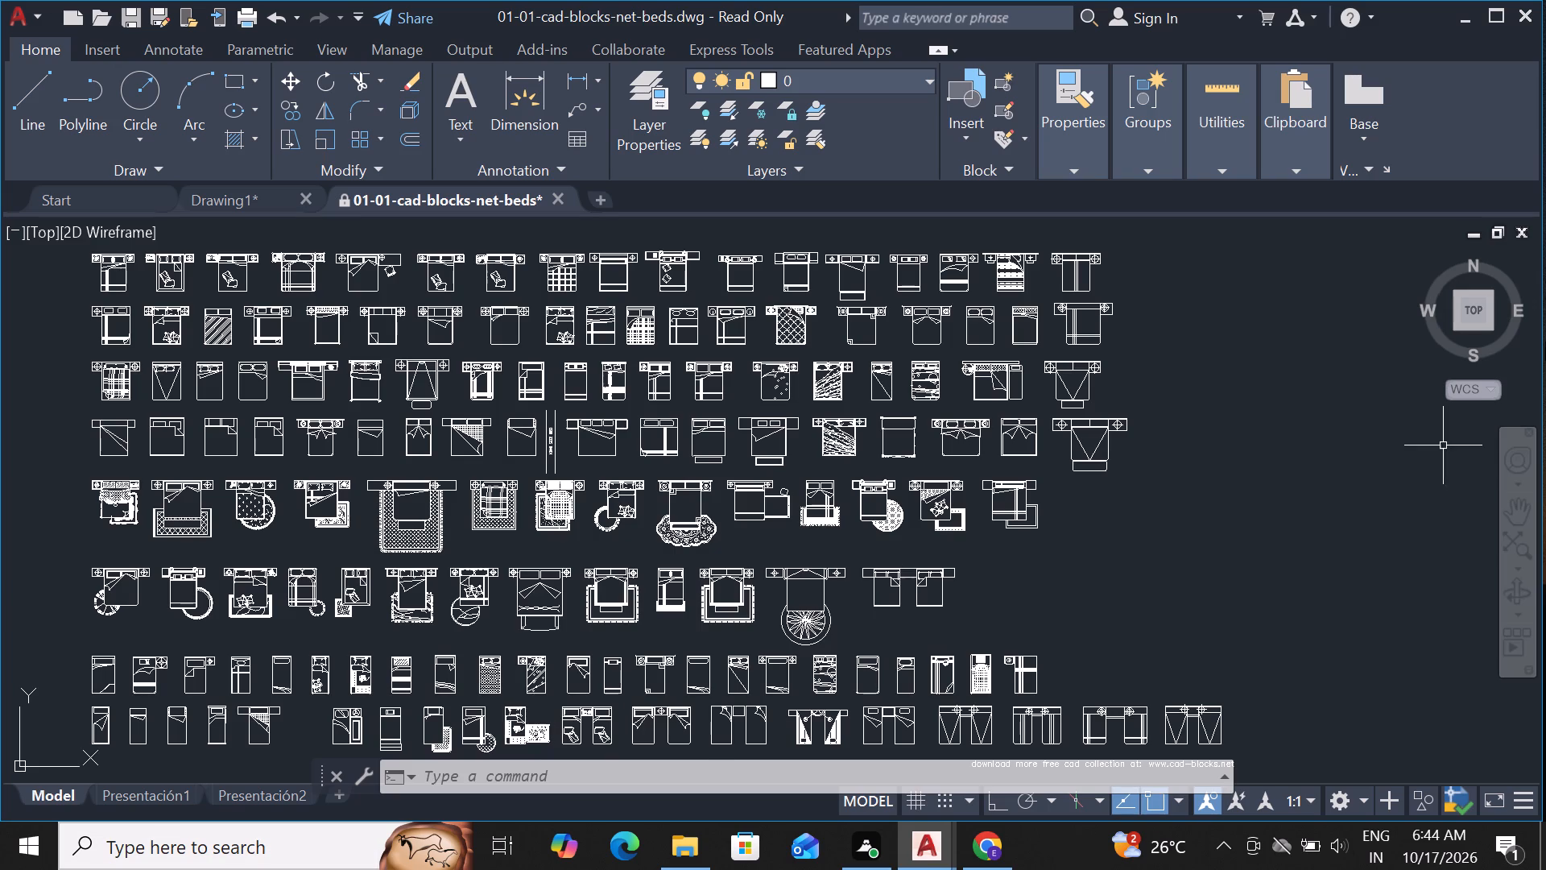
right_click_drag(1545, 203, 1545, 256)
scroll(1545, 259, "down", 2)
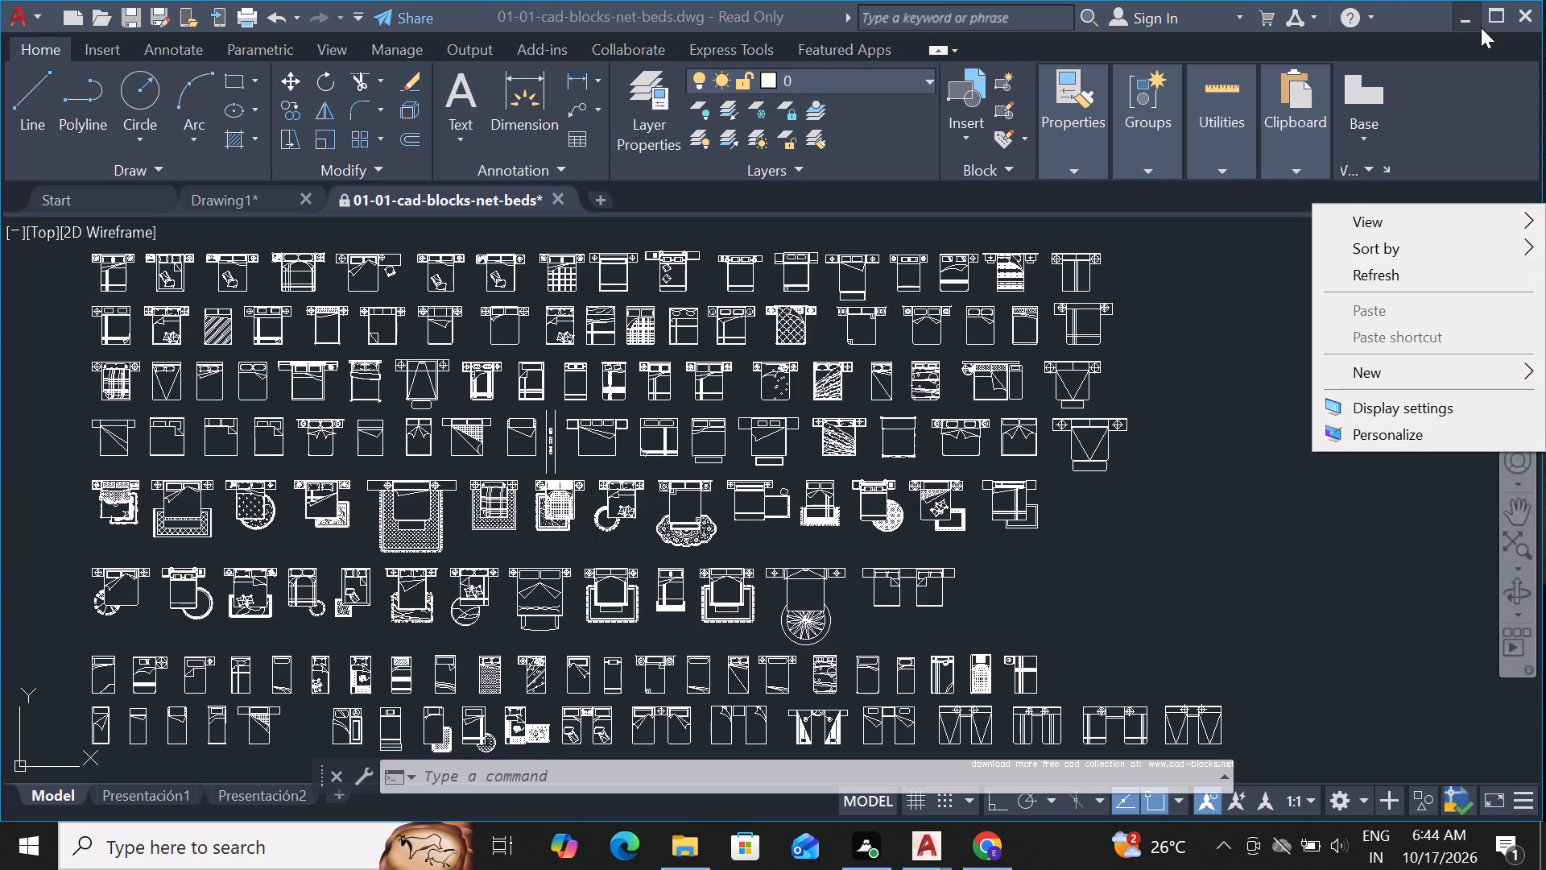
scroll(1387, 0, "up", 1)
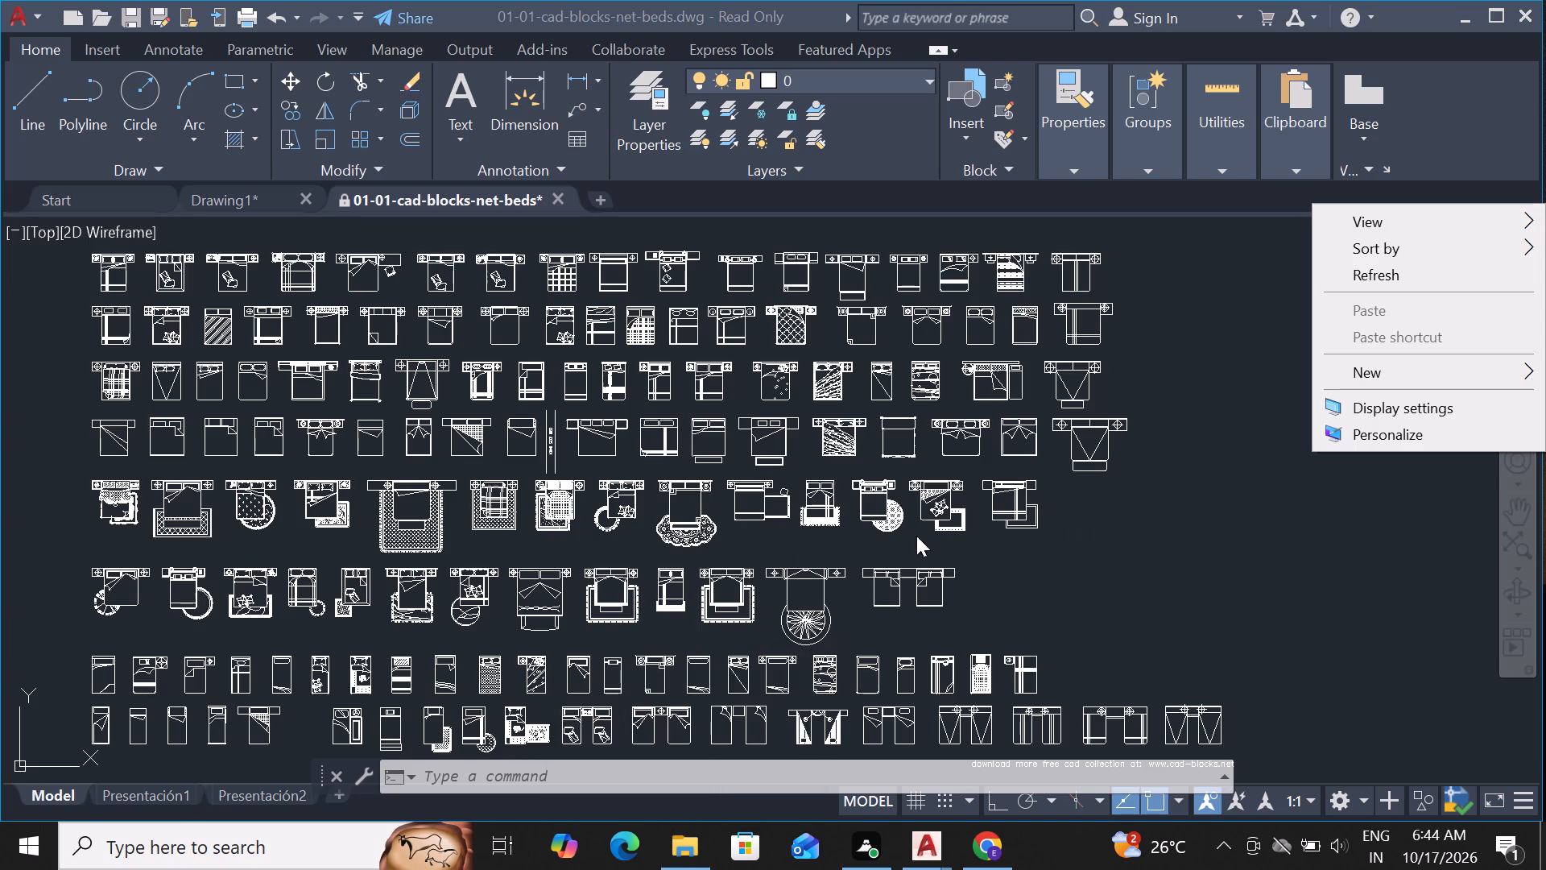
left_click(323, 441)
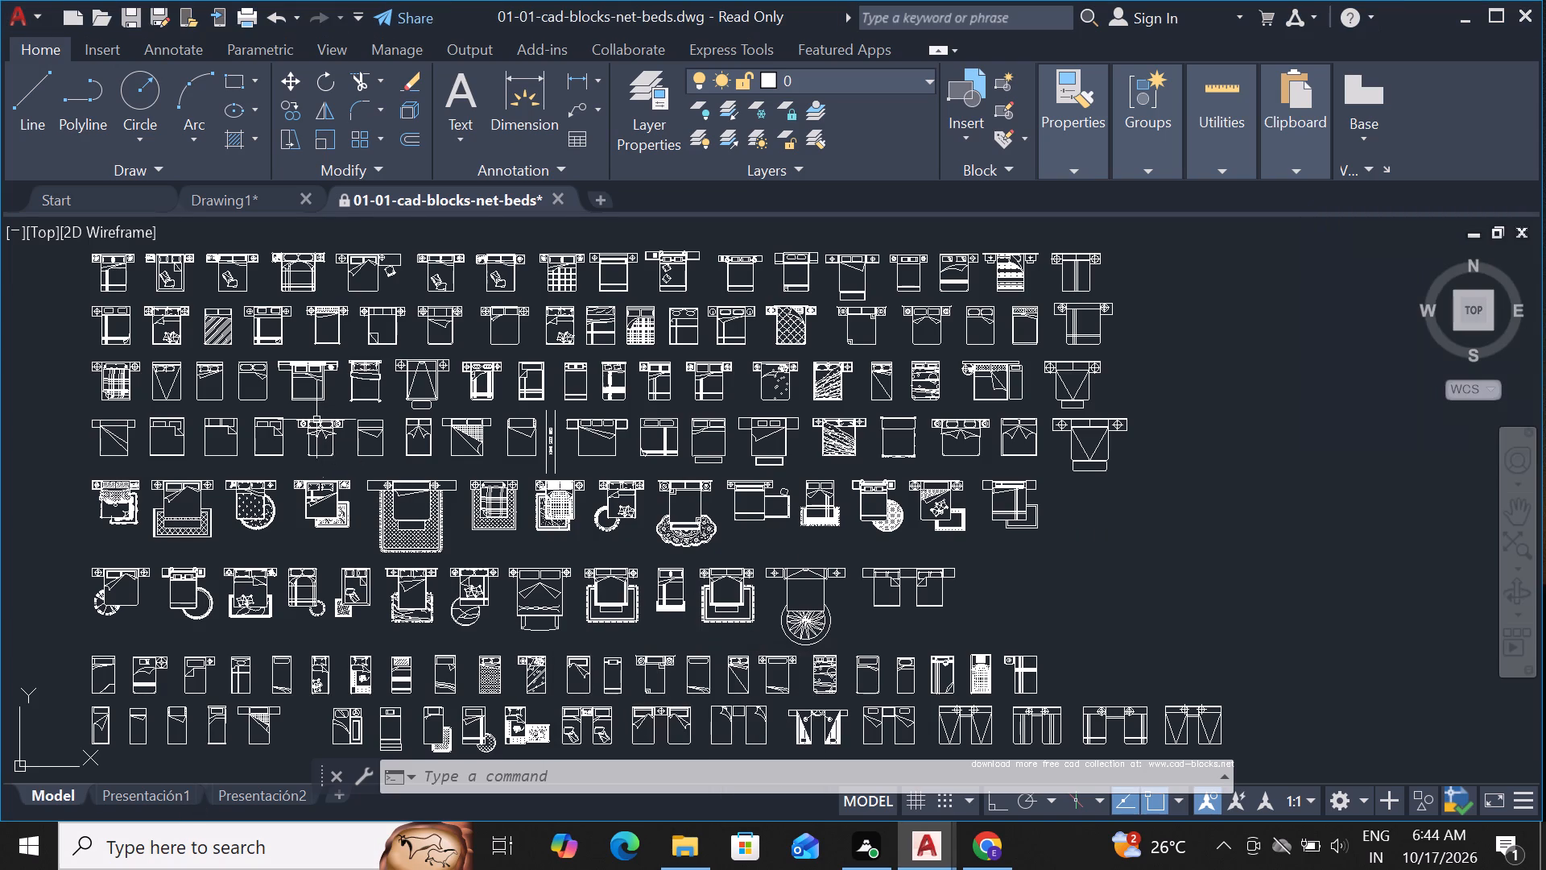
Copy the fifth bed block in the third row into Drawing1, placing its insertion point below and left of the origin.
left_click(299, 366)
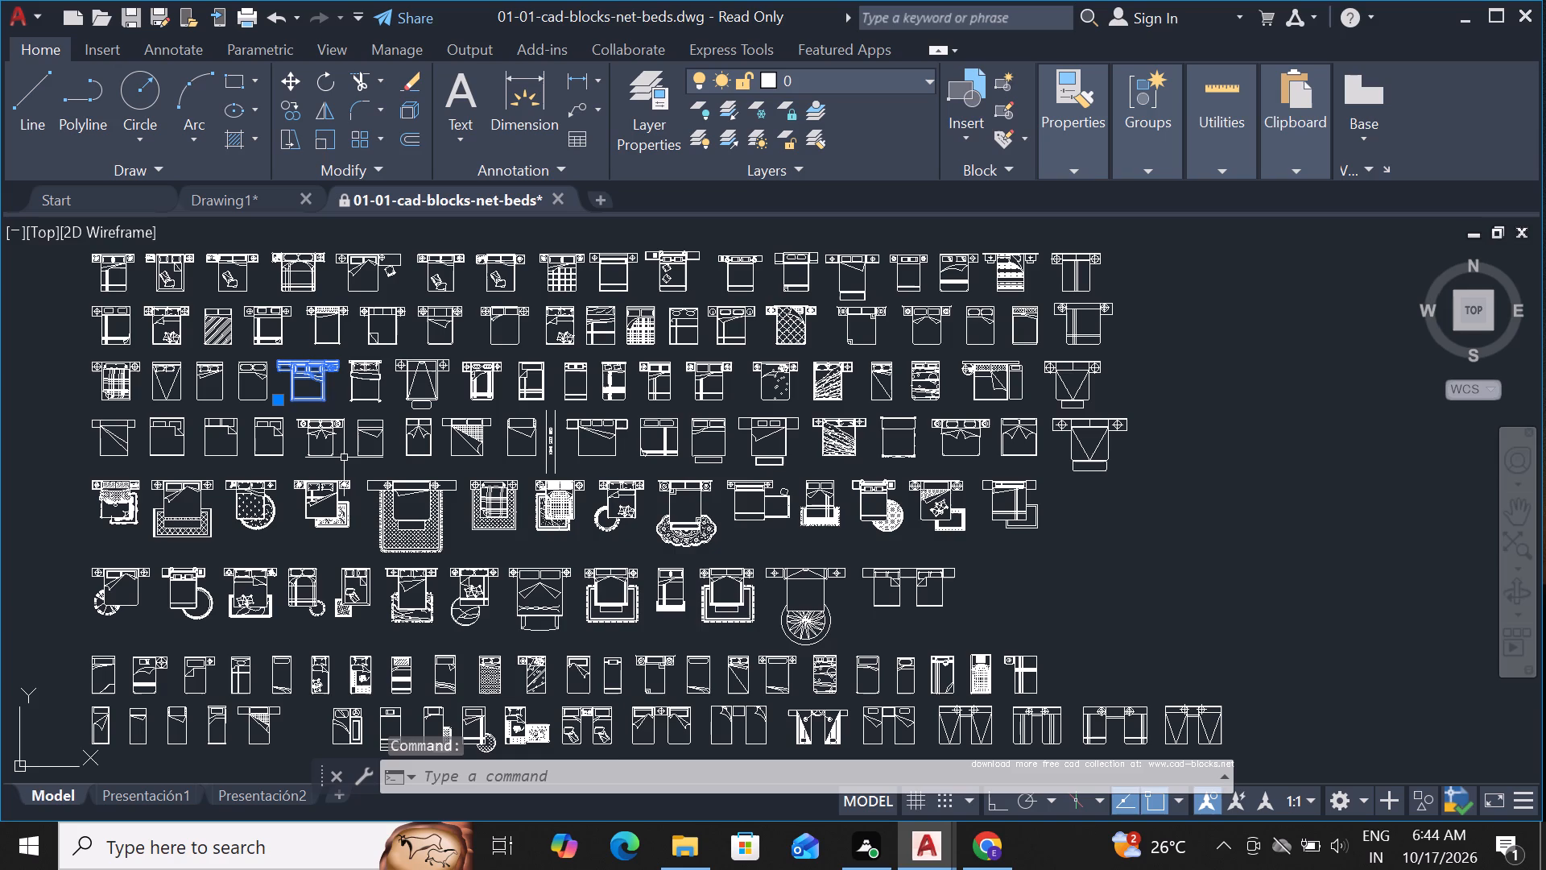
key("ctrl+c")
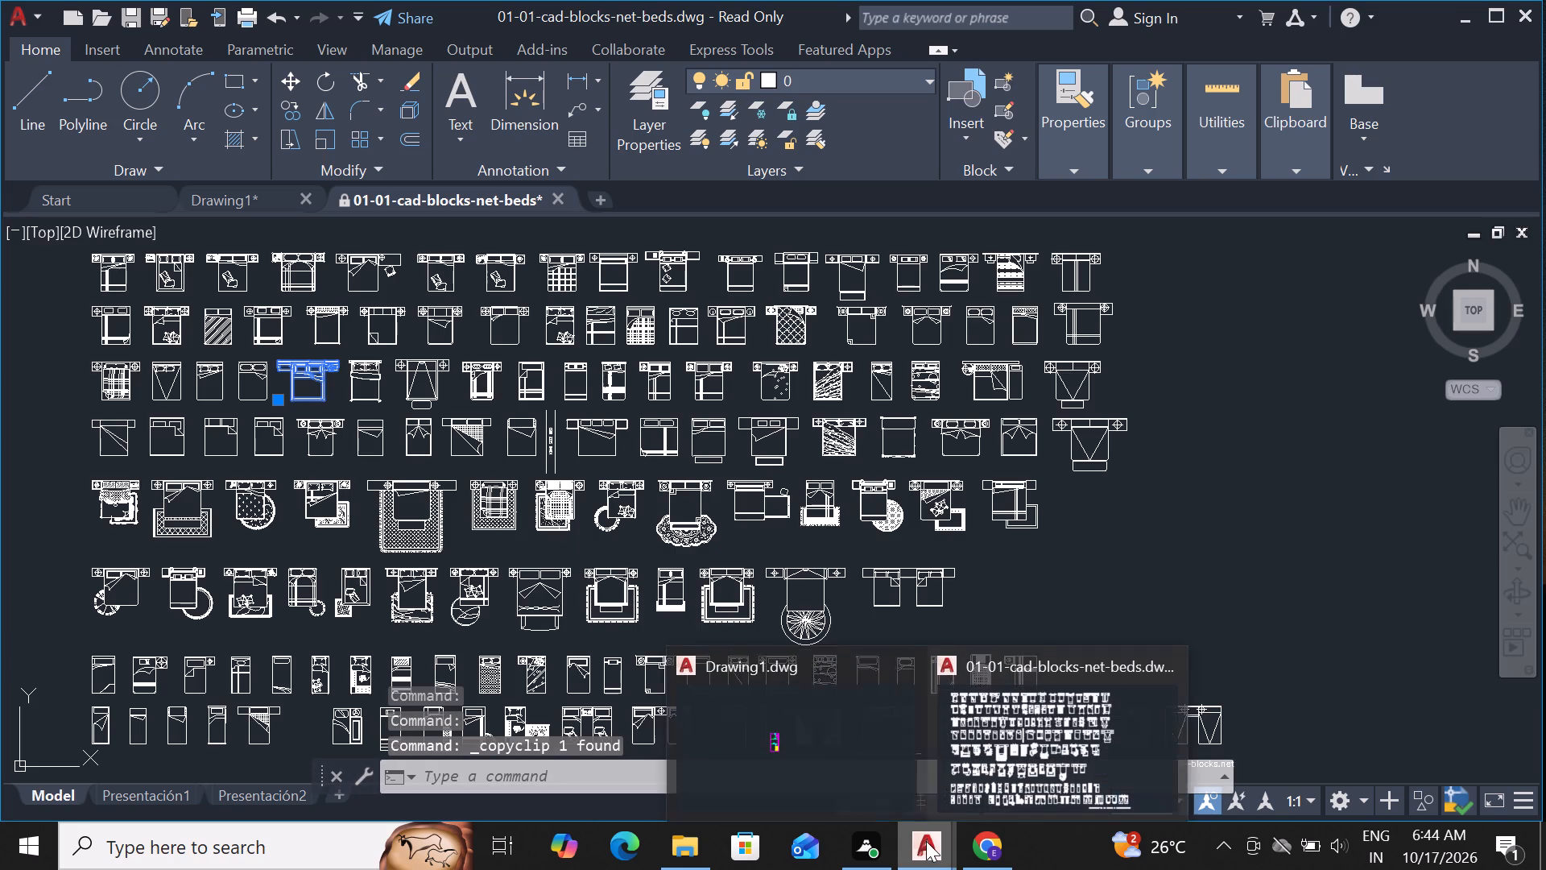
left_click(863, 783)
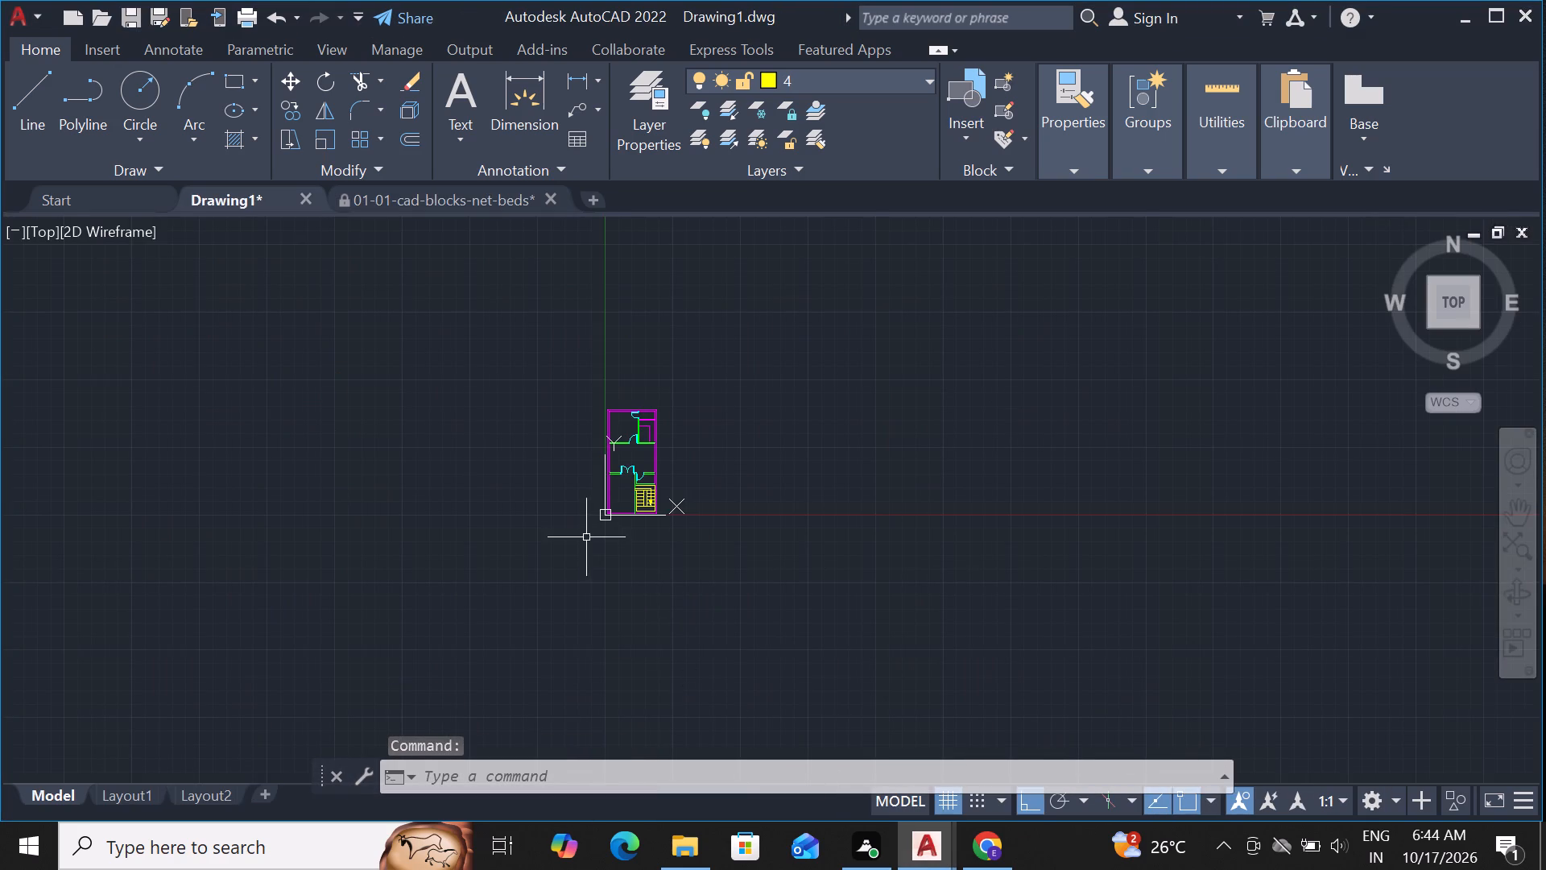
scroll(583, 500, "up", 2)
scroll(732, 396, "up", 2)
left_click(853, 409)
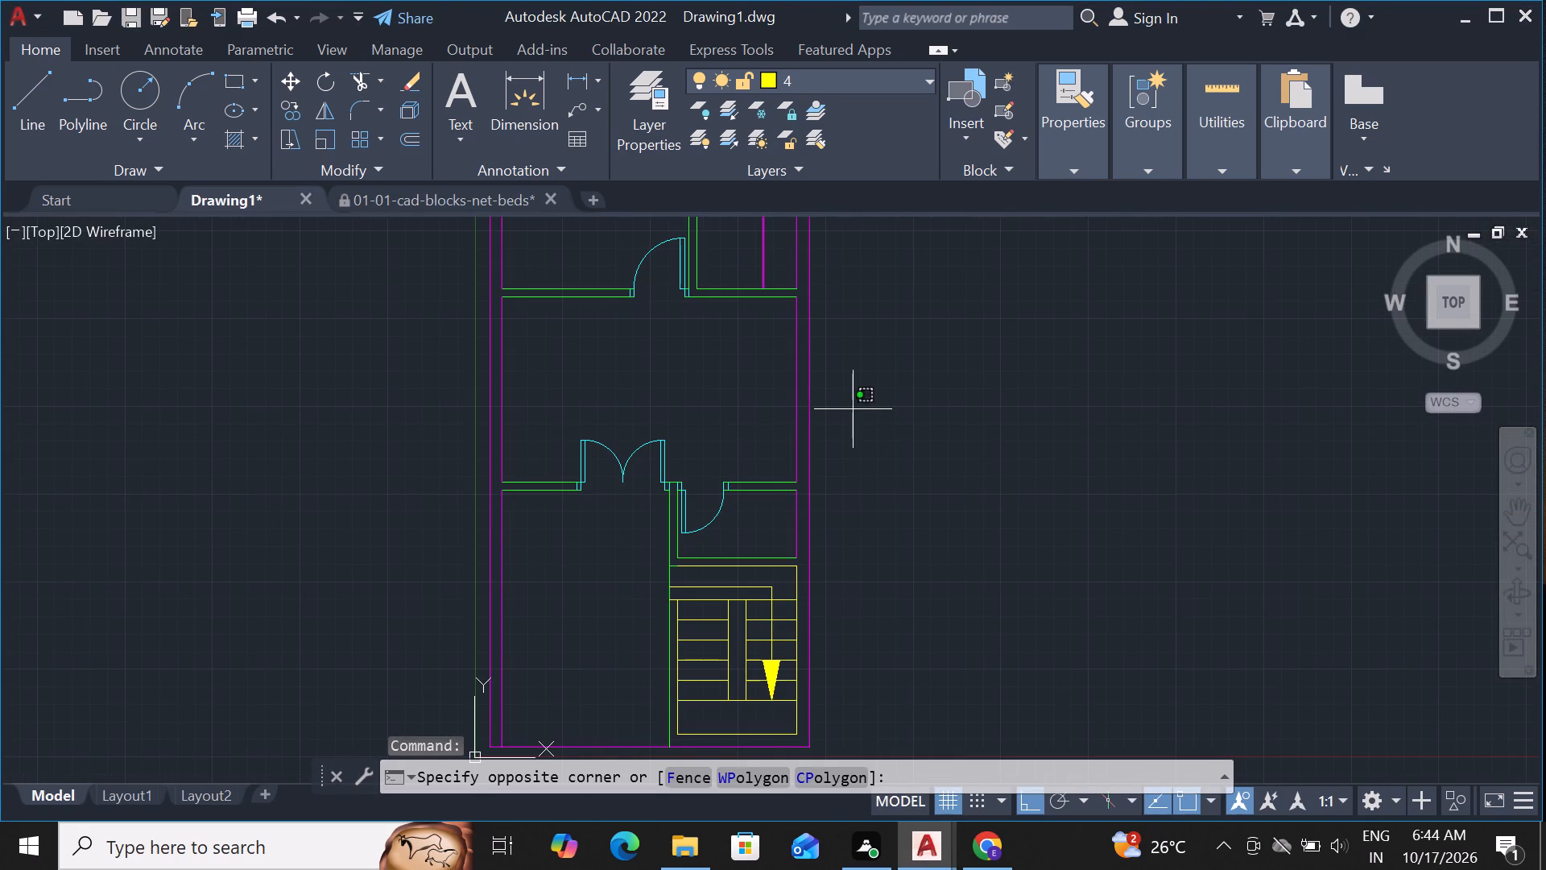
key("ctrl+v")
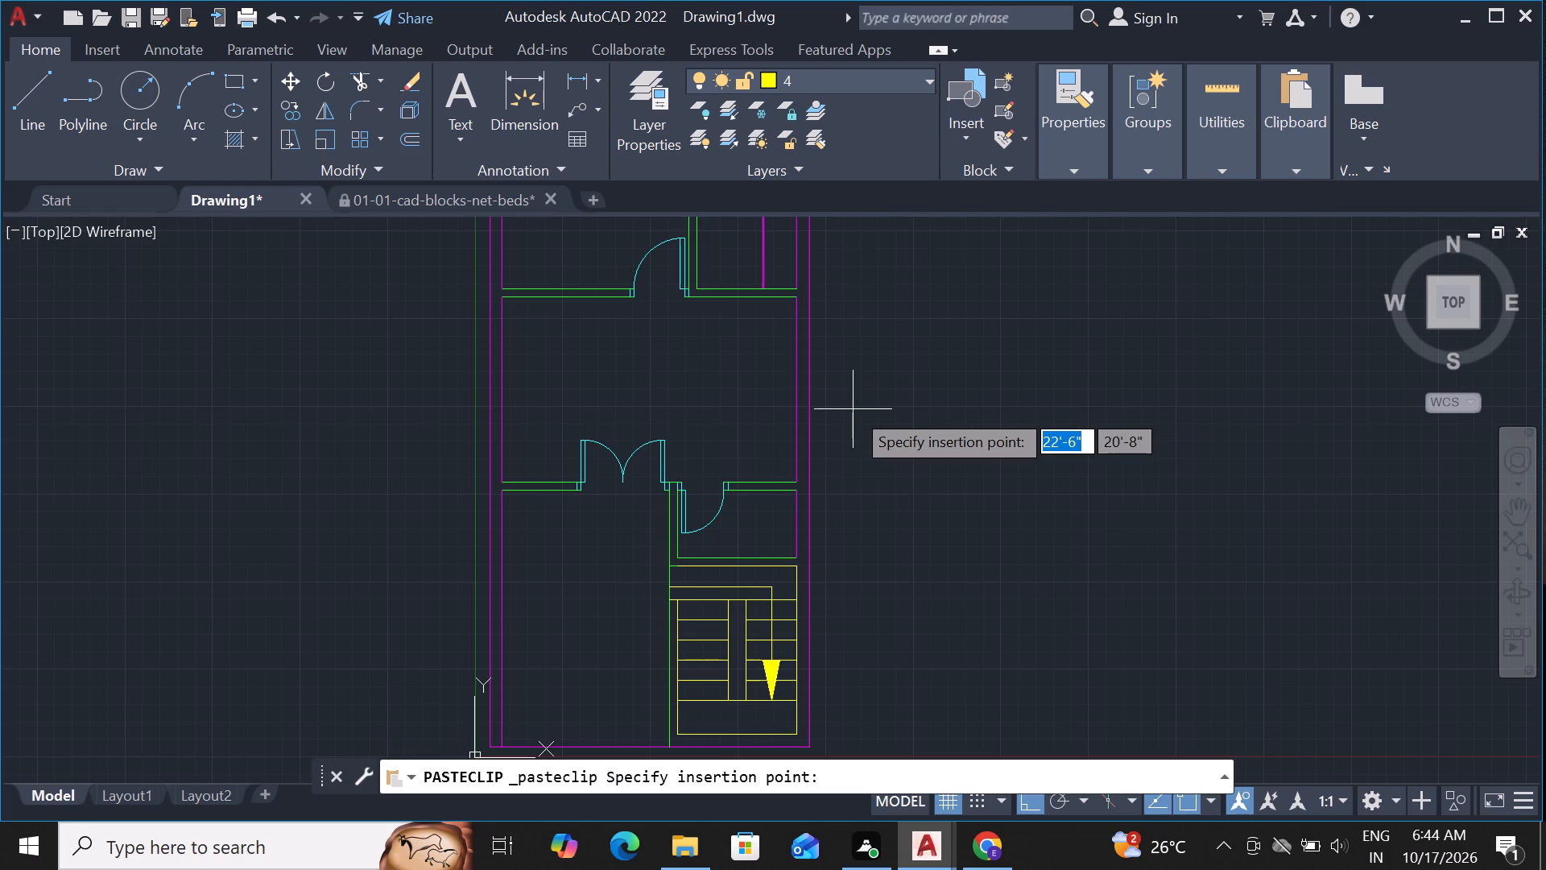
scroll(853, 409, "down", 5)
scroll(781, 524, "down", 1)
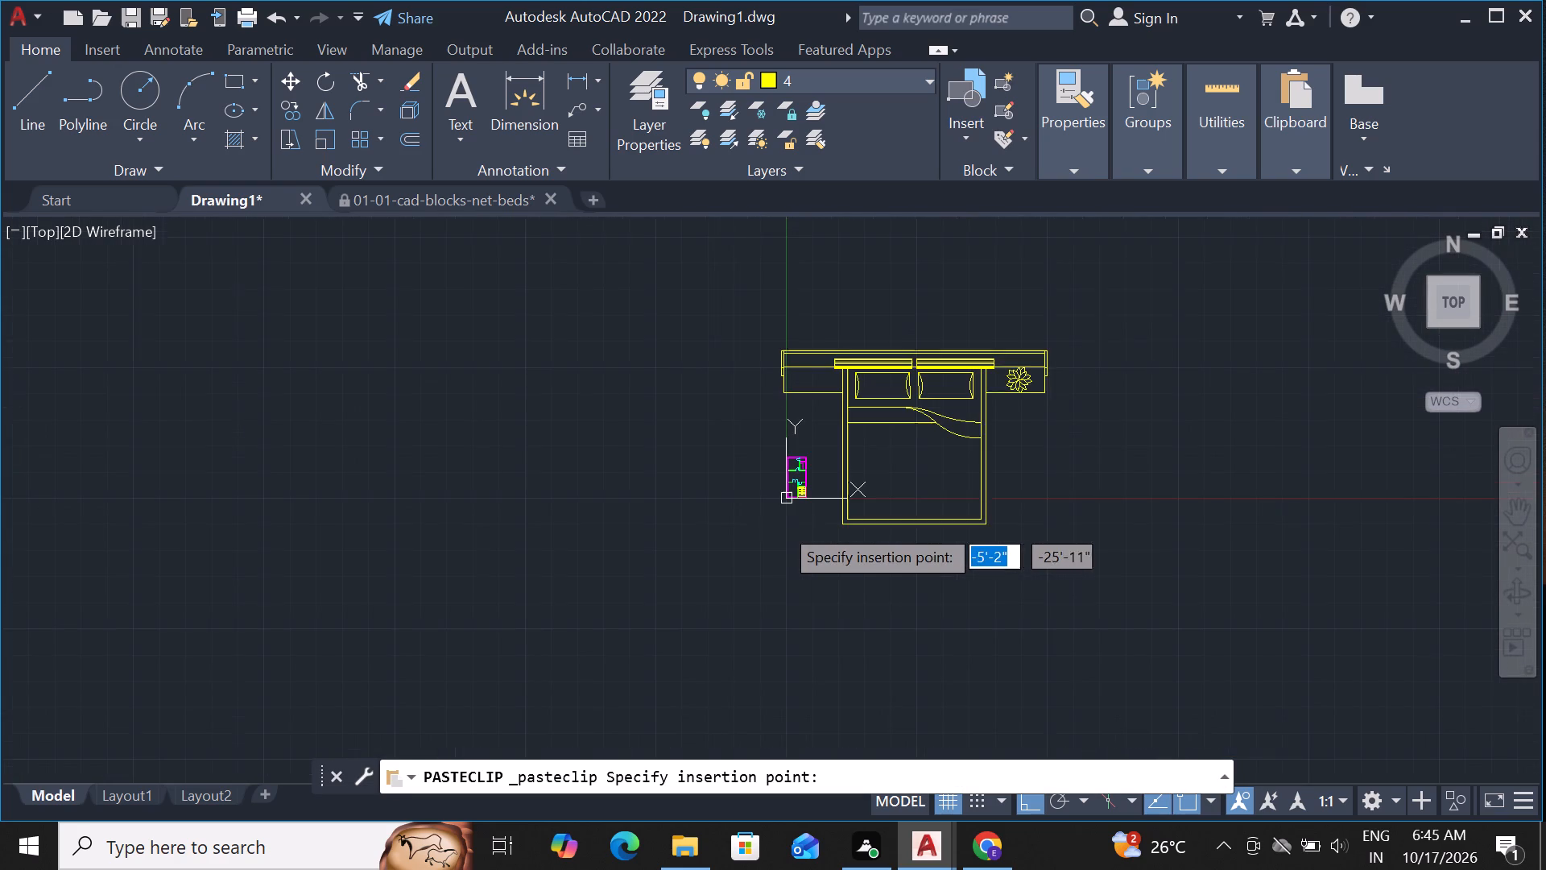
left_click(758, 555)
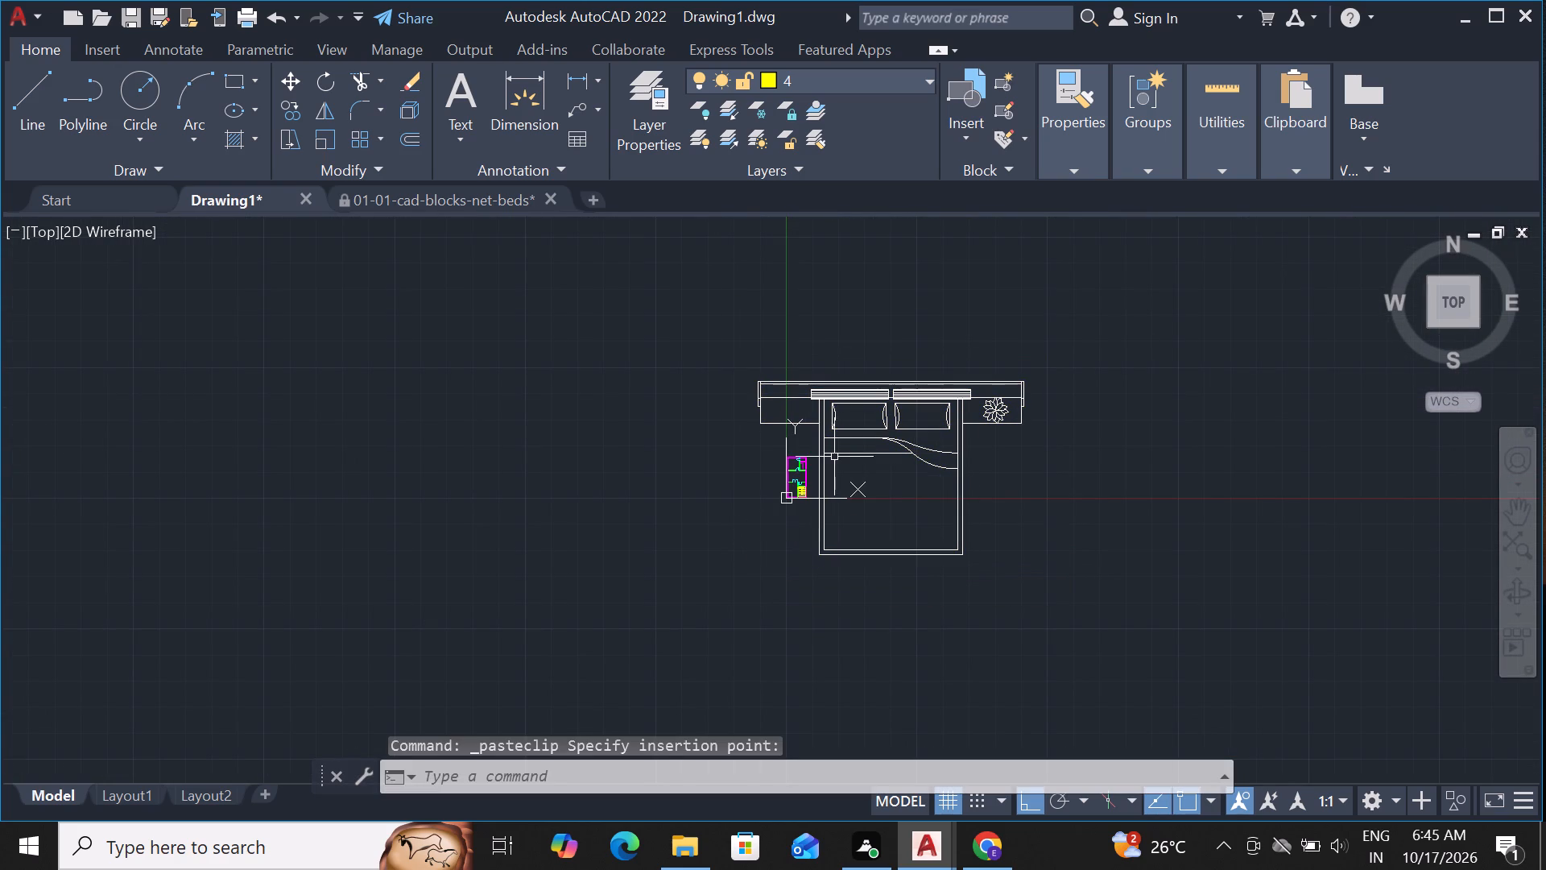
Scale the pasted bed block down freehand about the bed's upper-left corner, until it is slightly wider than the building plan.
left_click(835, 450)
type("SC")
key("space")
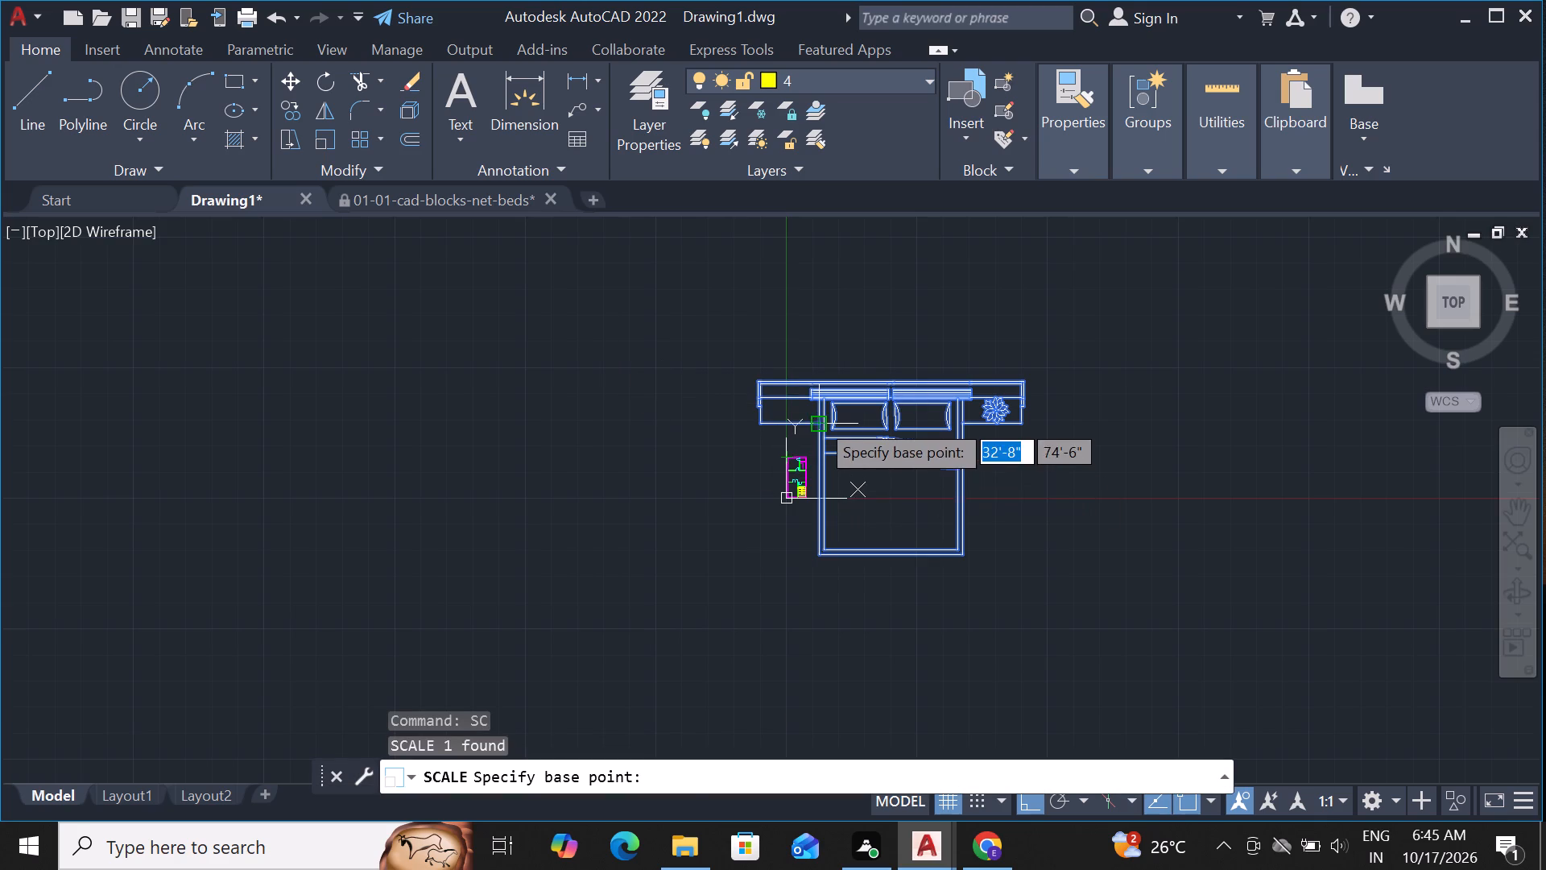
left_click(817, 420)
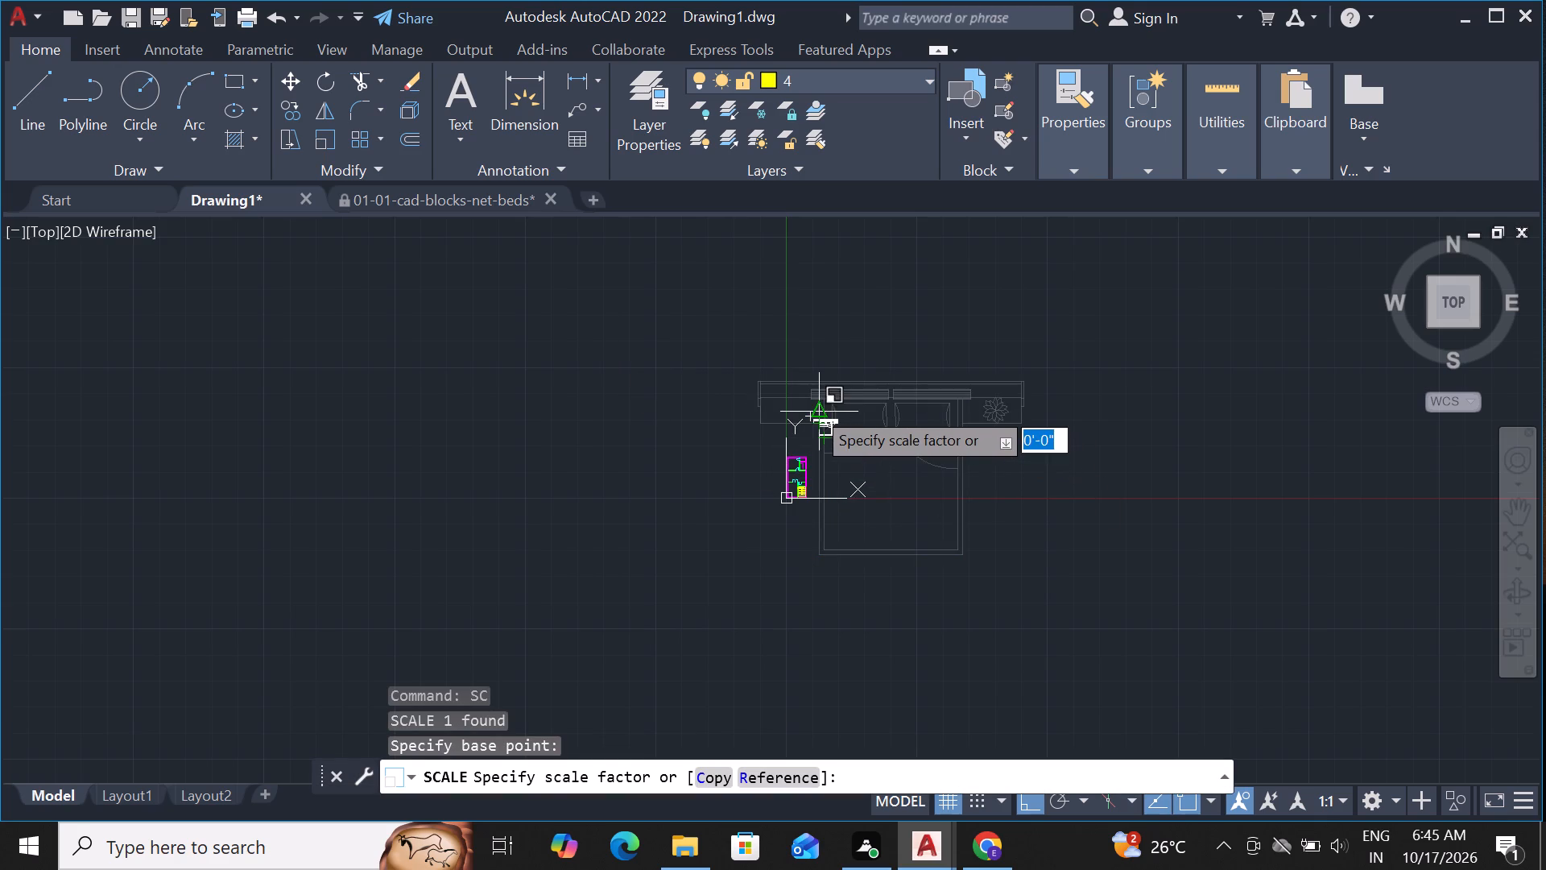
left_click(814, 411)
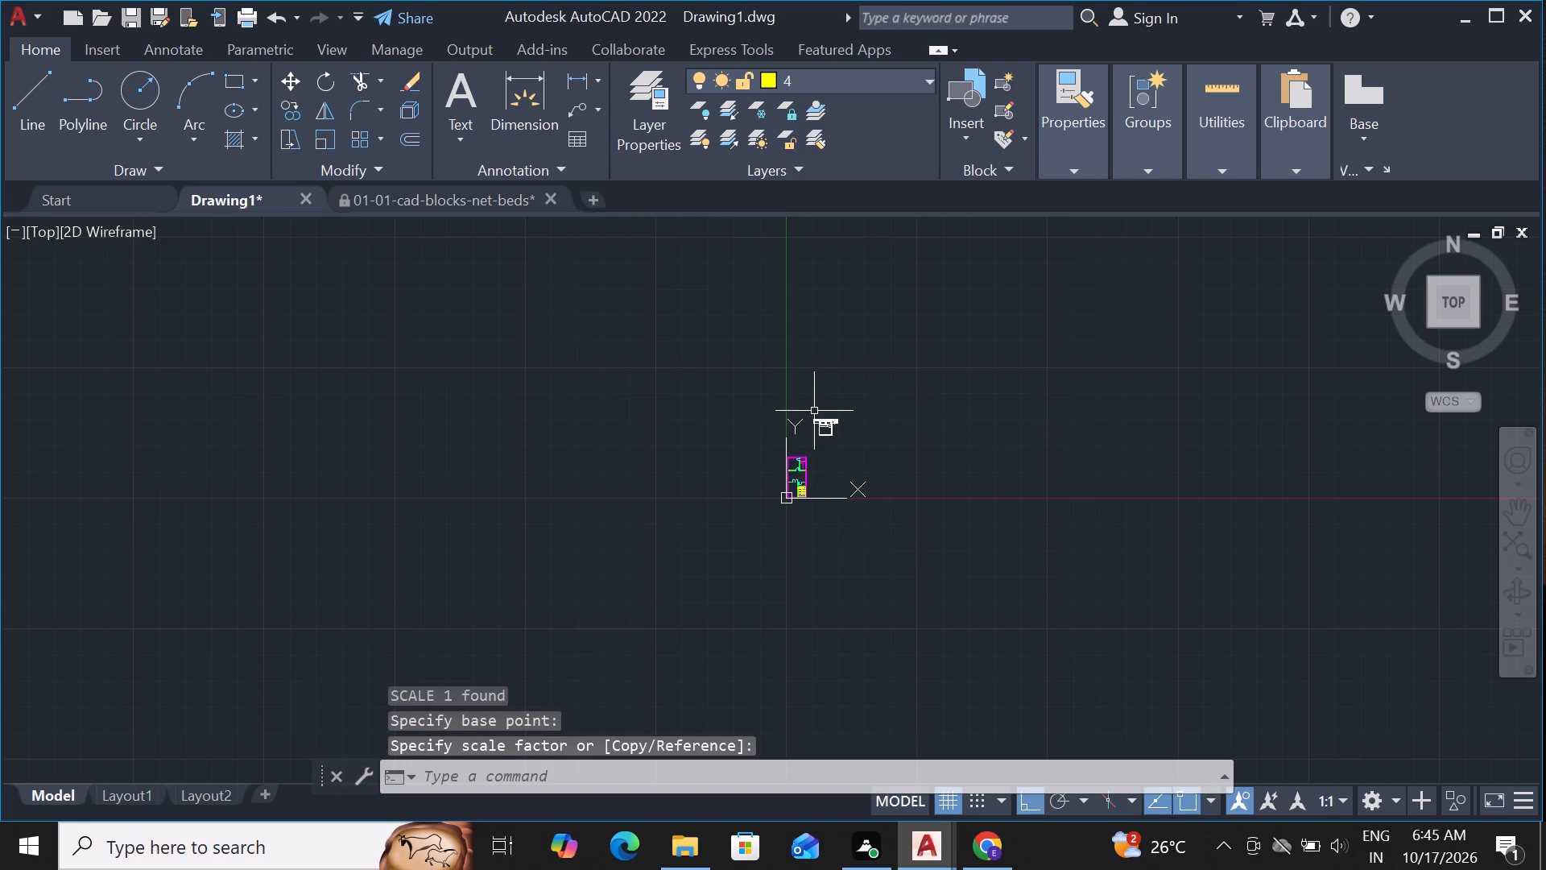
Move the bed block straight down so it sits to the right of the building plan, level with the middle rooms.
scroll(829, 432, "up", 2)
scroll(790, 594, "up", 1)
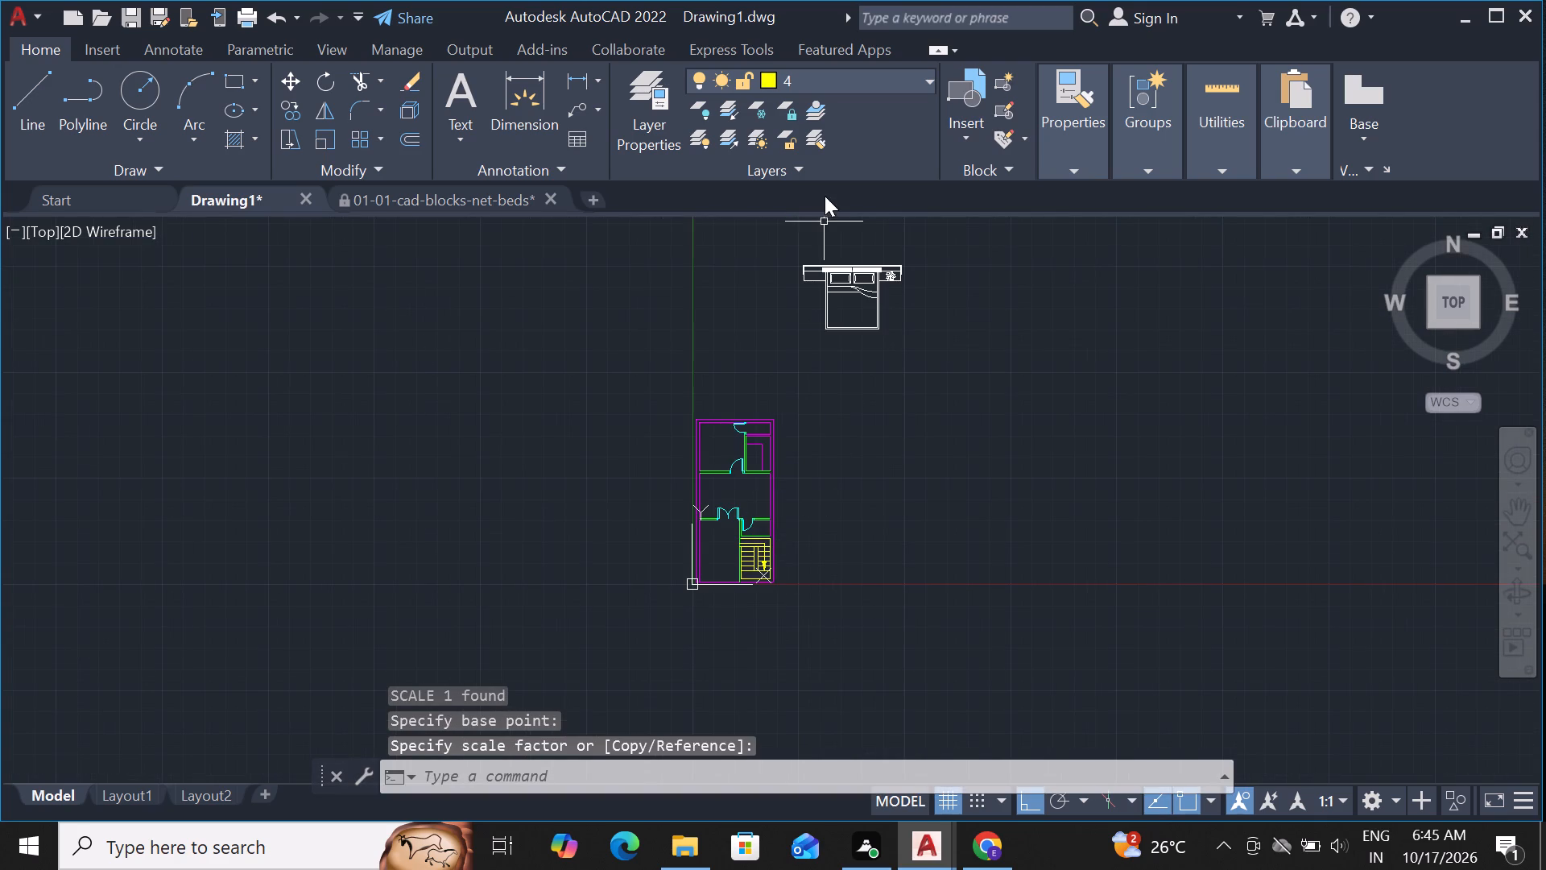
left_click(851, 280)
type("M")
key("space")
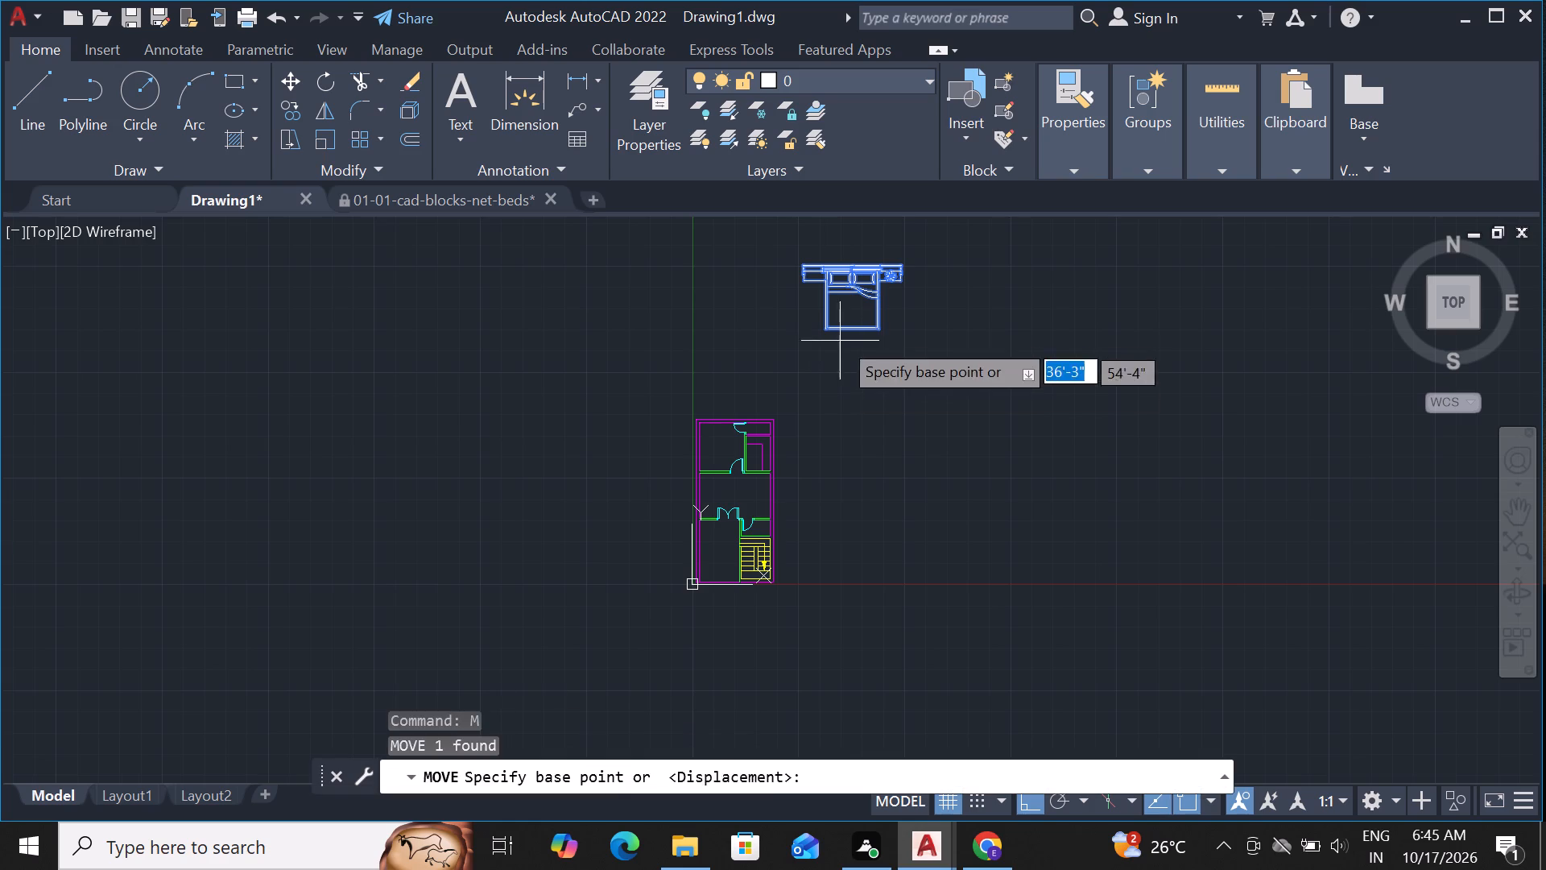
left_click(837, 324)
scroll(757, 507, "up", 3)
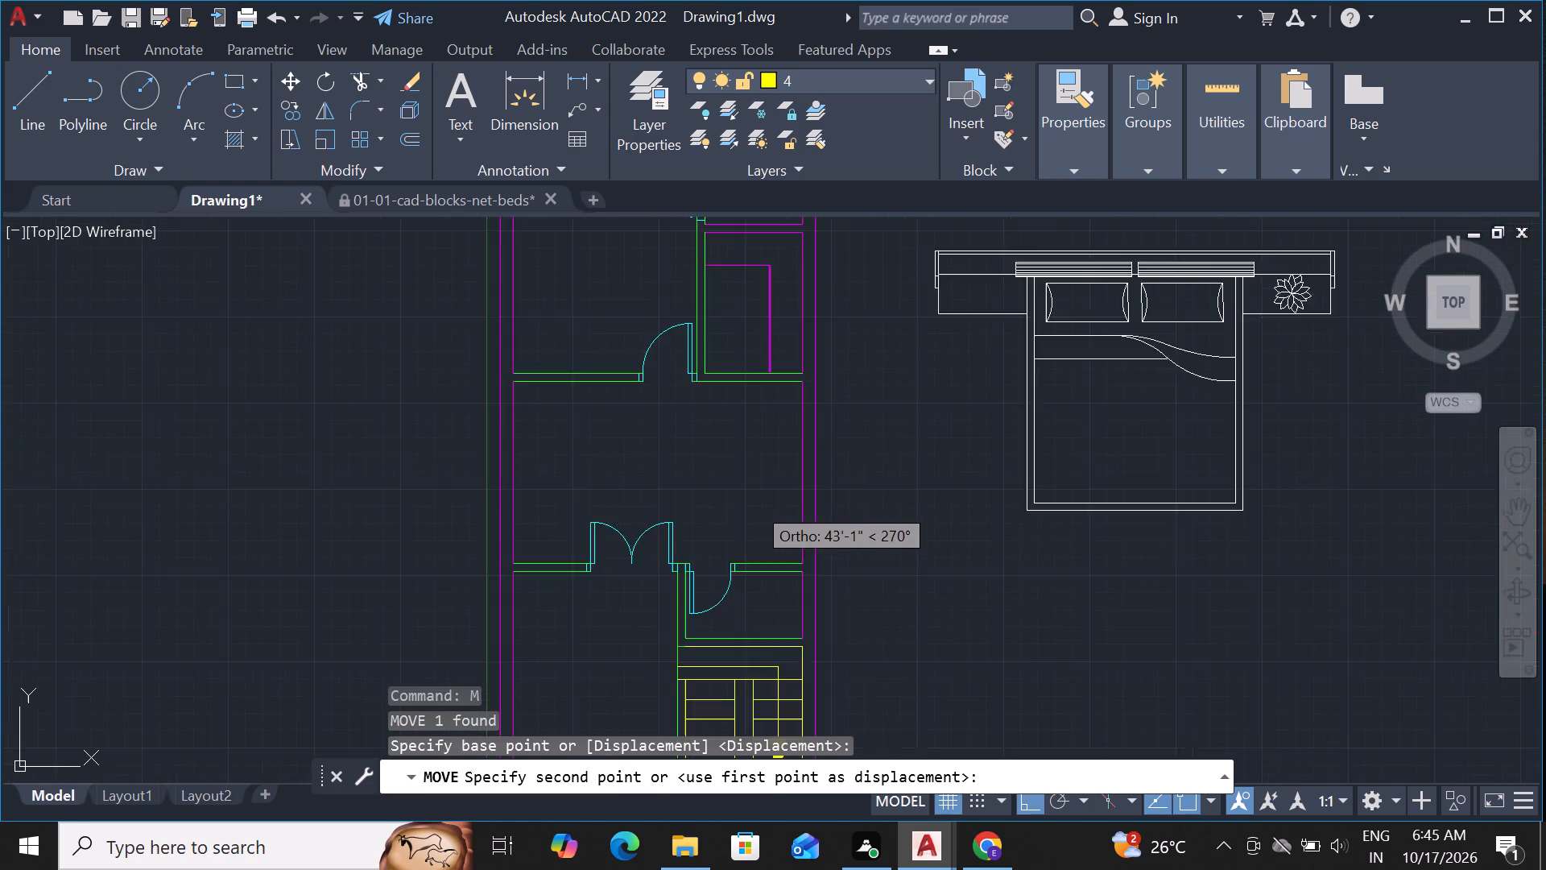
scroll(754, 503, "up", 1)
scroll(754, 503, "down", 1)
left_click(754, 503)
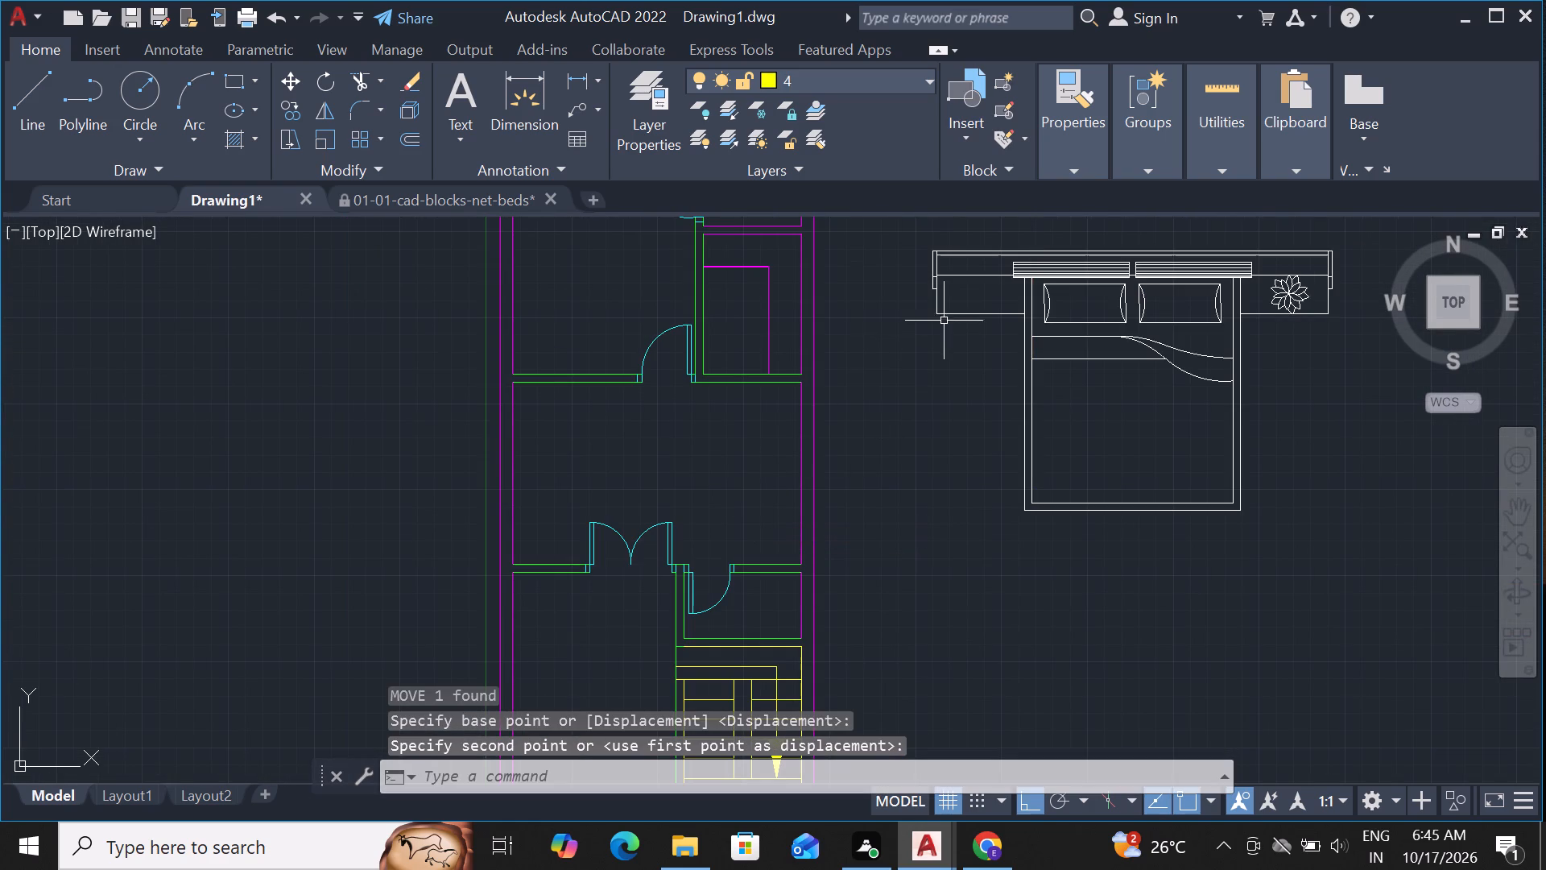
Scale the bed block down again freehand, to about one third of the plan's width.
left_click(960, 313)
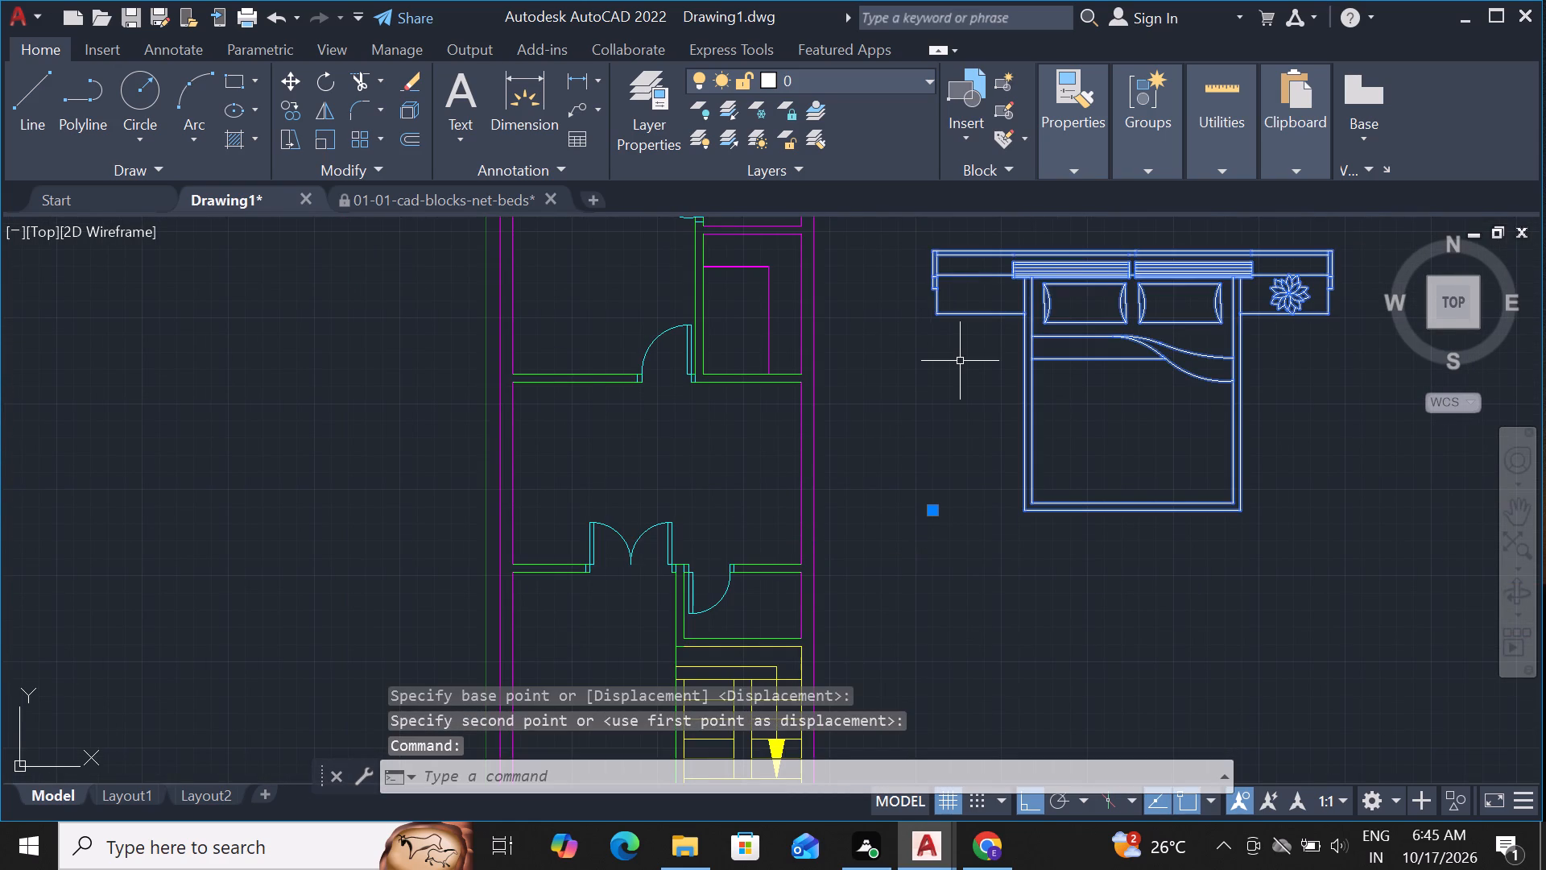
type("SC")
key("space")
left_click(974, 328)
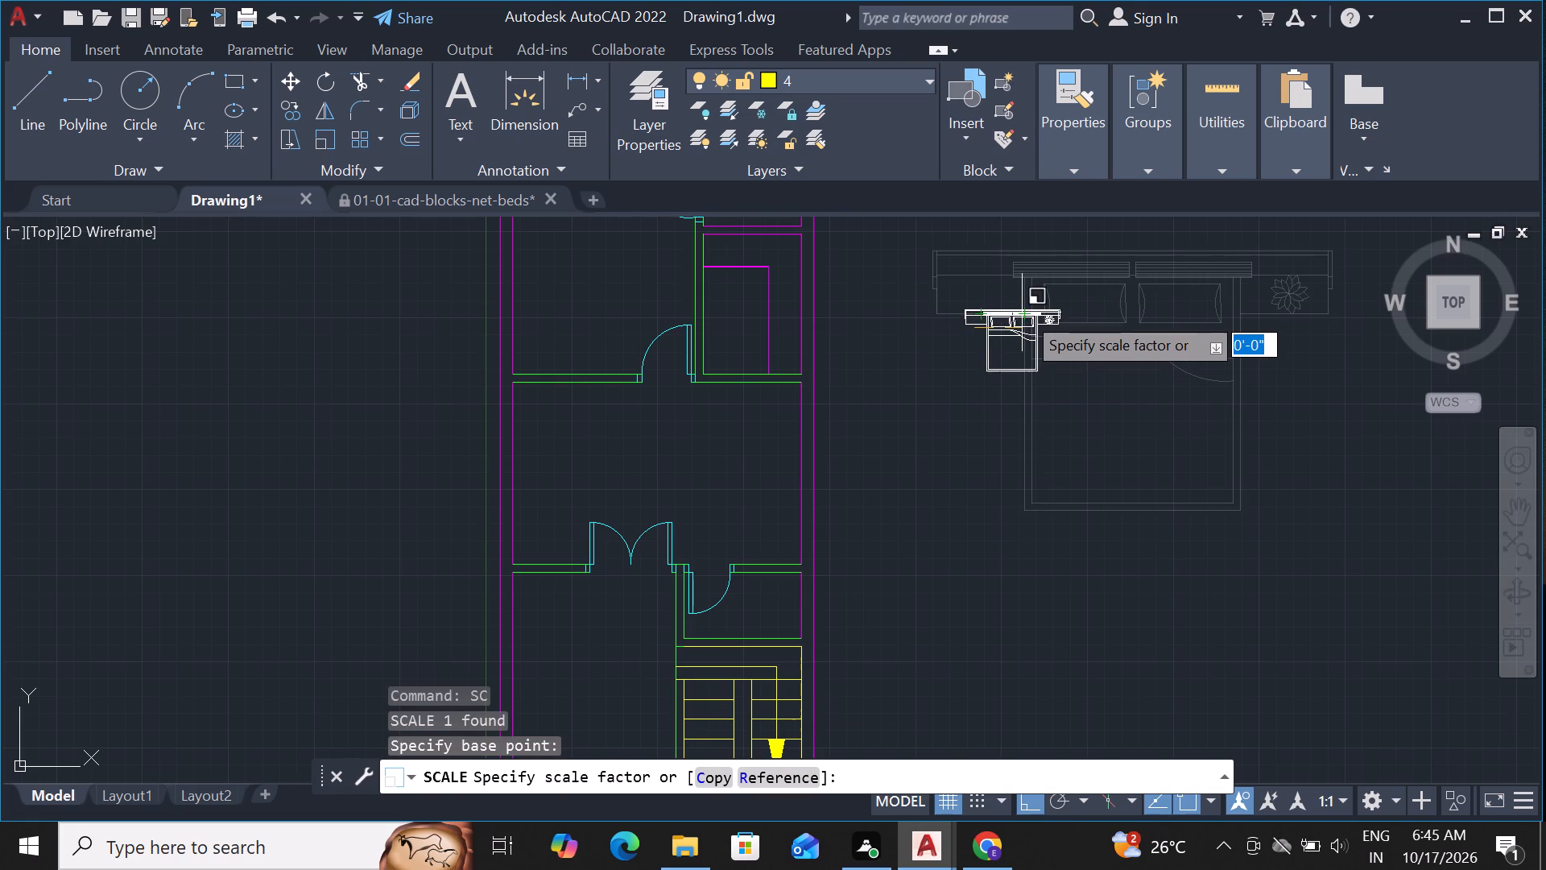
left_click(1033, 309)
Rotate the bed block 90° counterclockwise so its headboard faces the plan.
left_click(1019, 333)
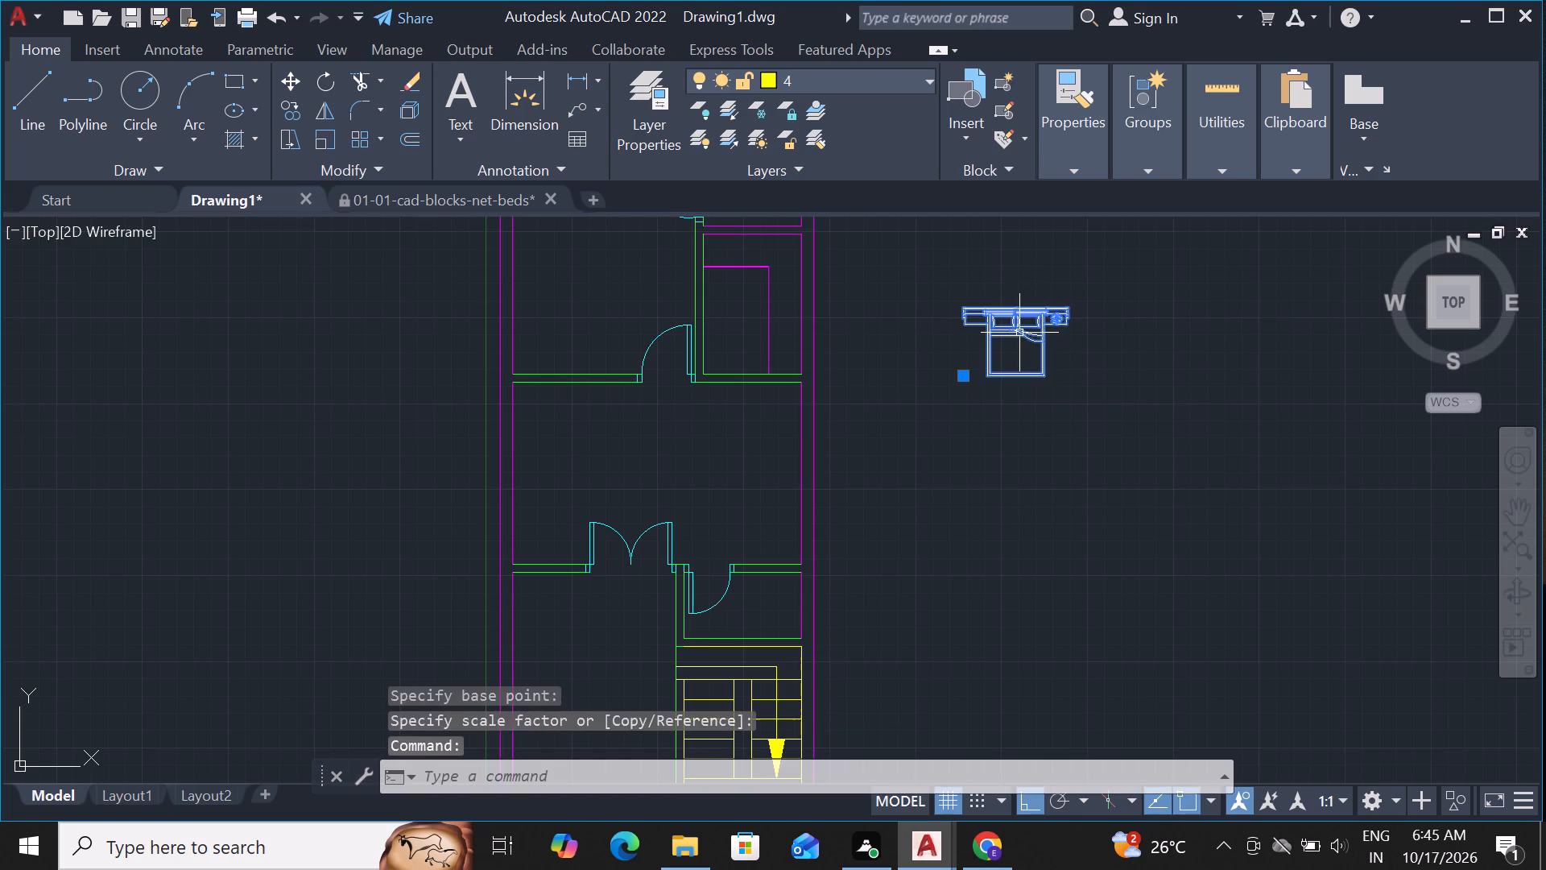
type("RO")
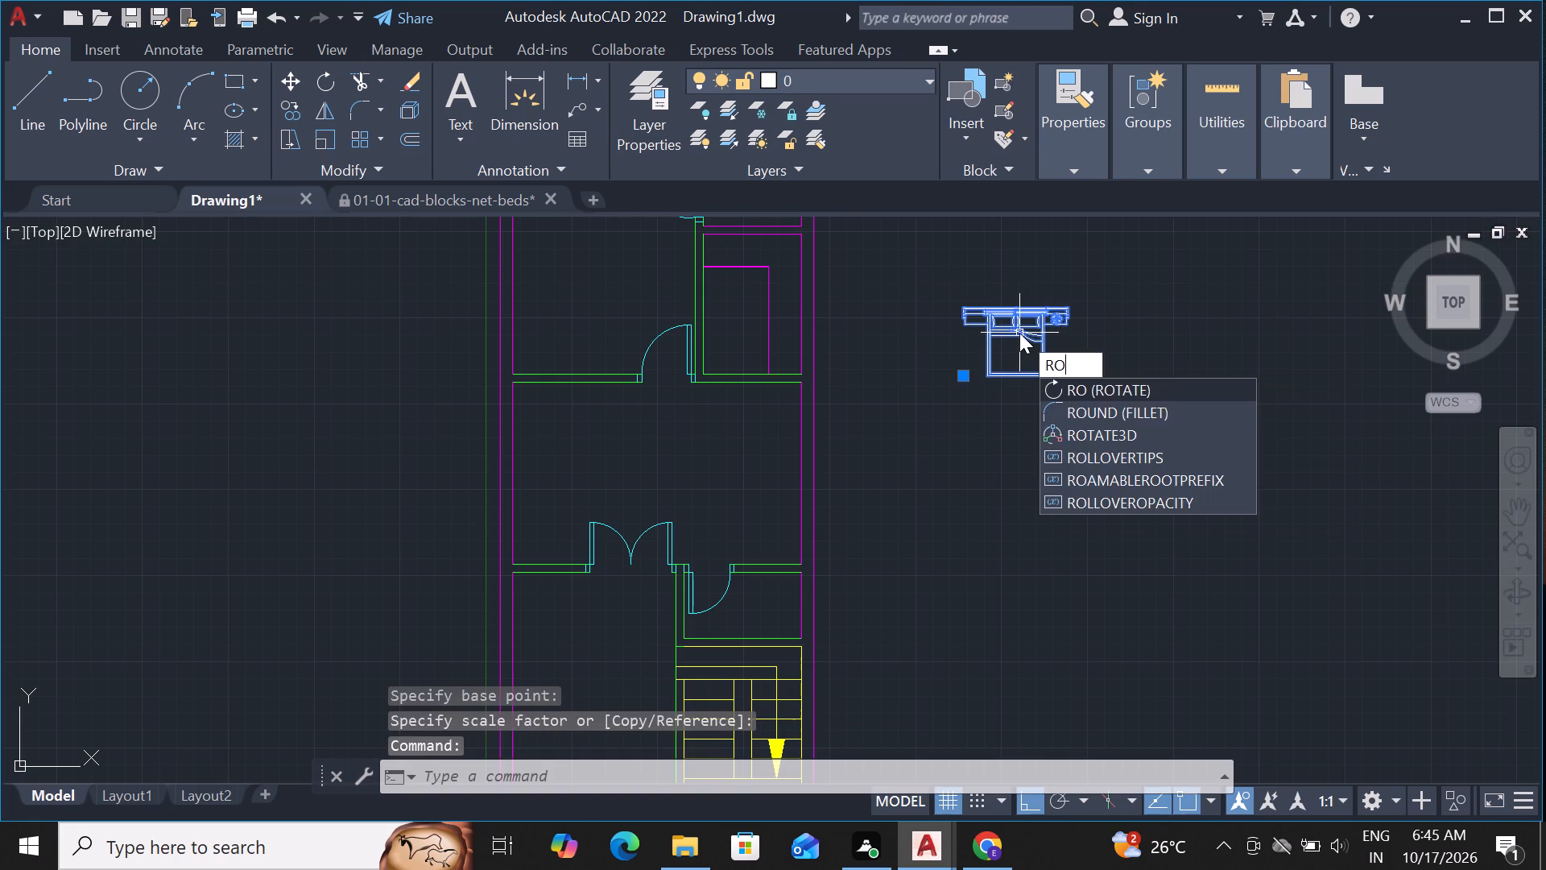
key("space")
left_click(1020, 320)
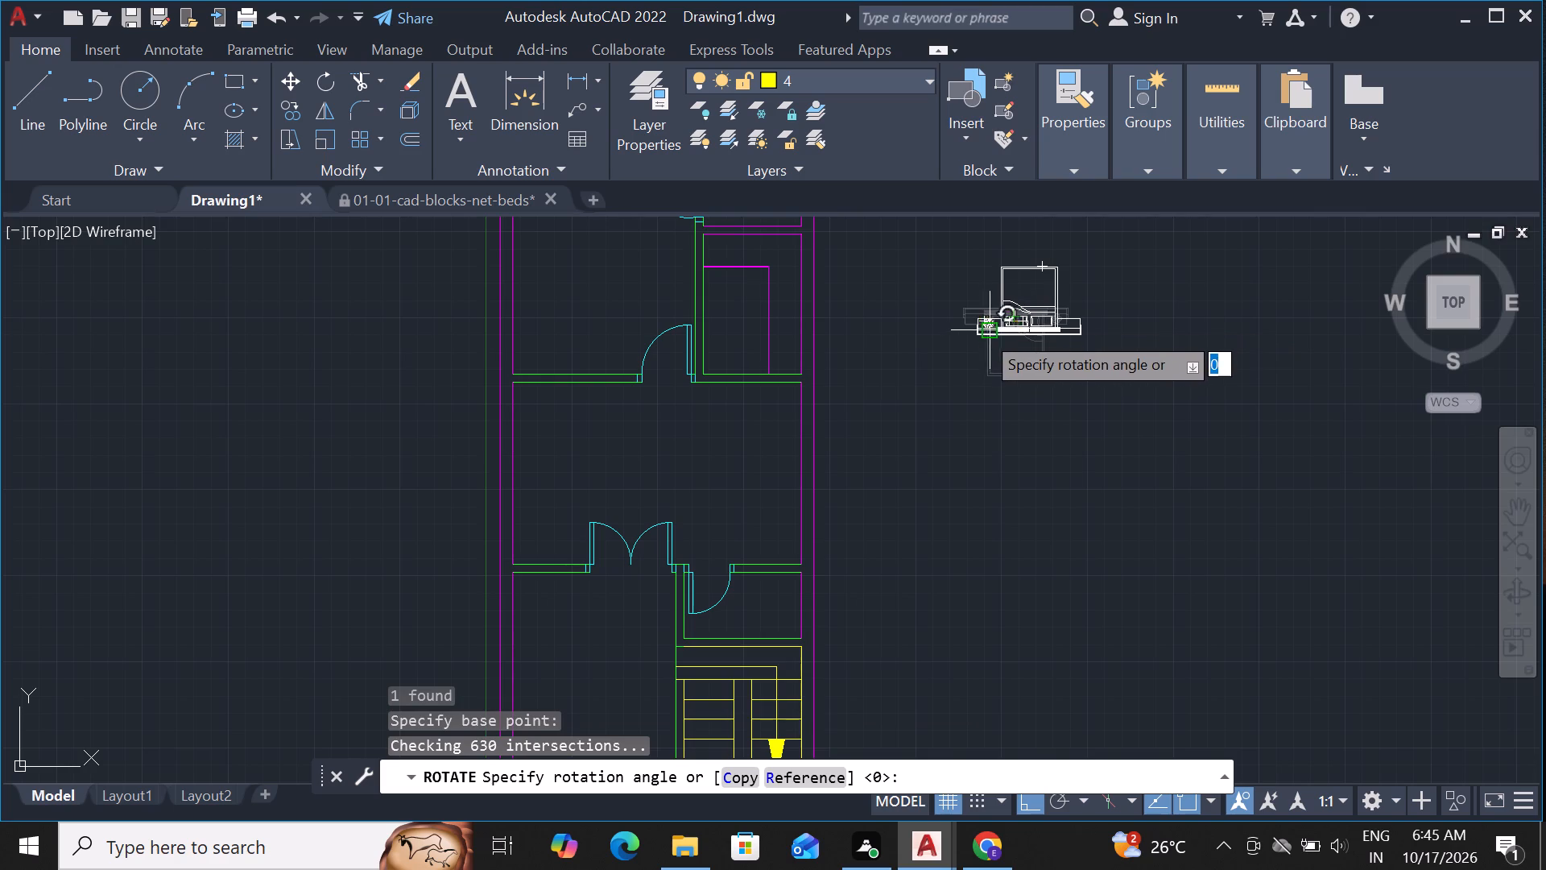
left_click(1047, 290)
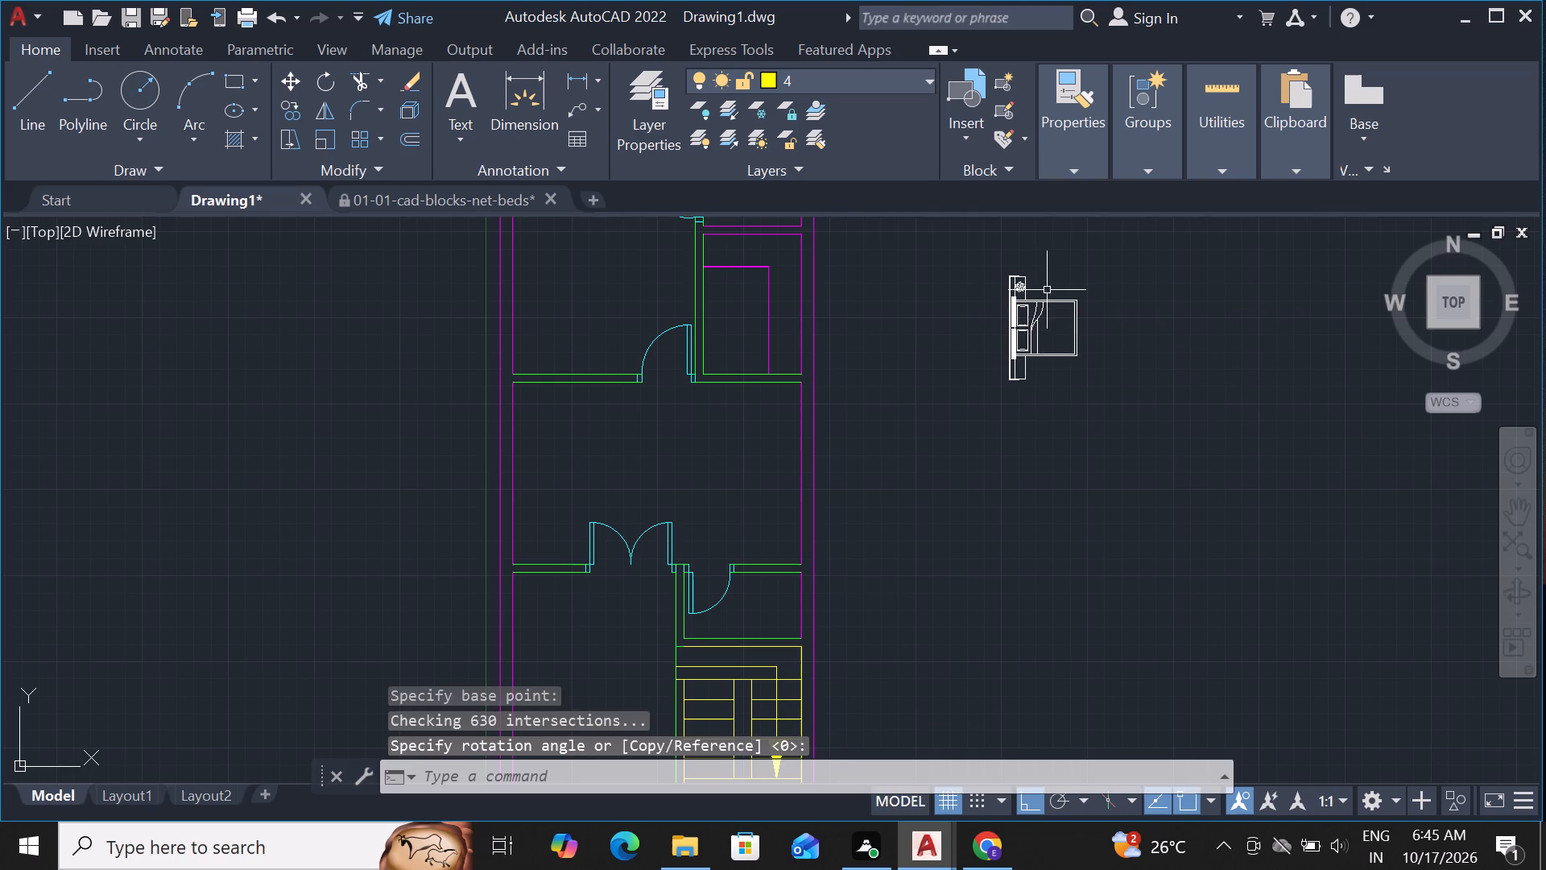
Move the bed block horizontally into the plan's upper-left bedroom, with its headboard near the left wall.
left_click(1024, 321)
type("M")
key("space")
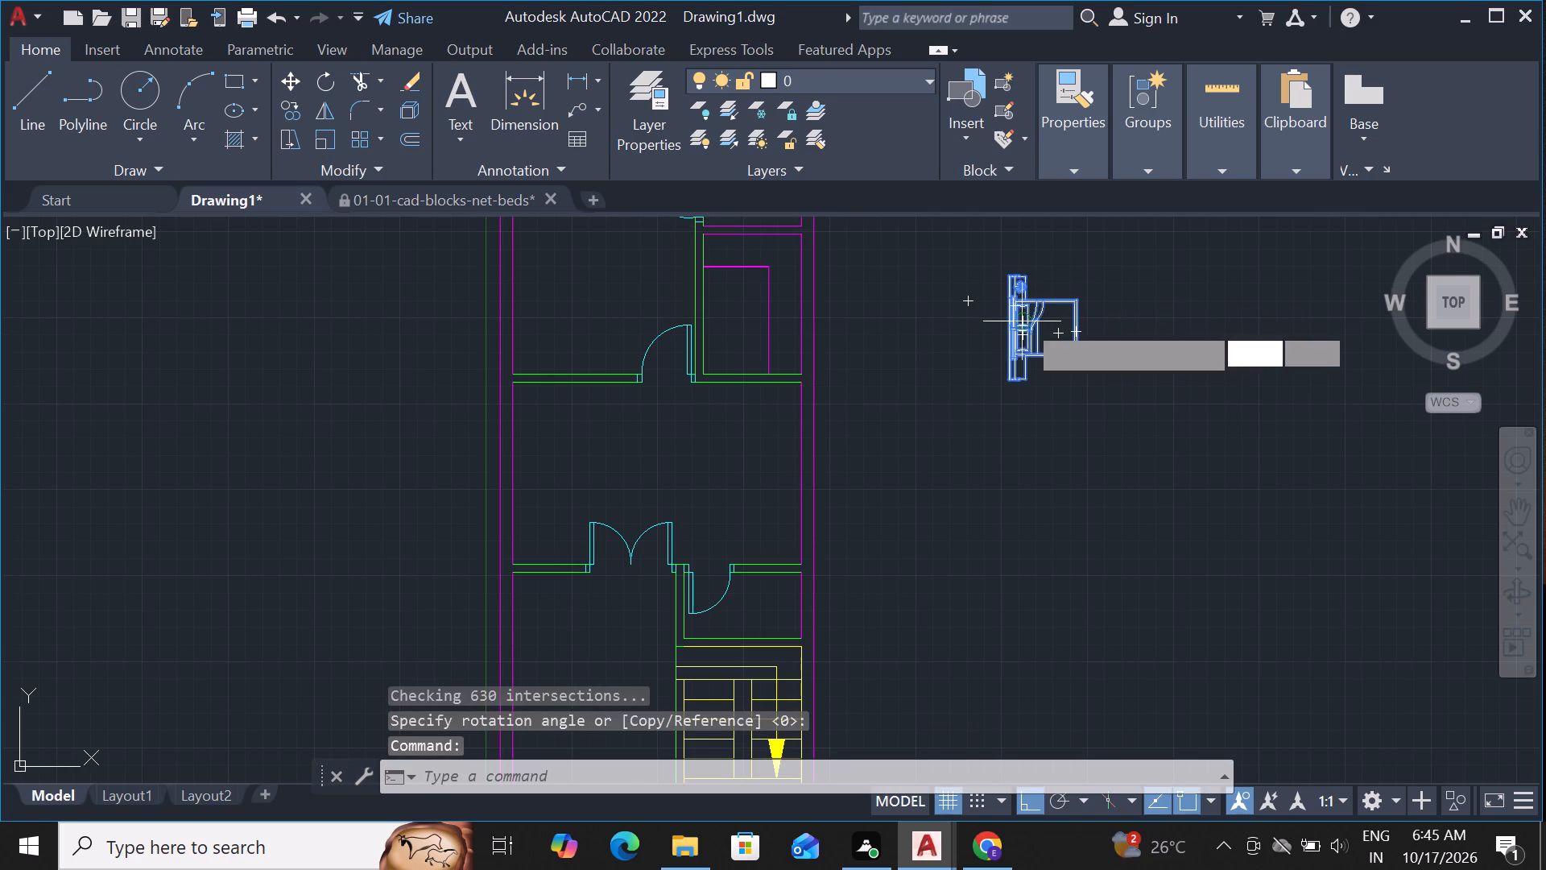
left_click(1024, 321)
scroll(600, 377, "up", 2)
scroll(641, 427, "down", 2)
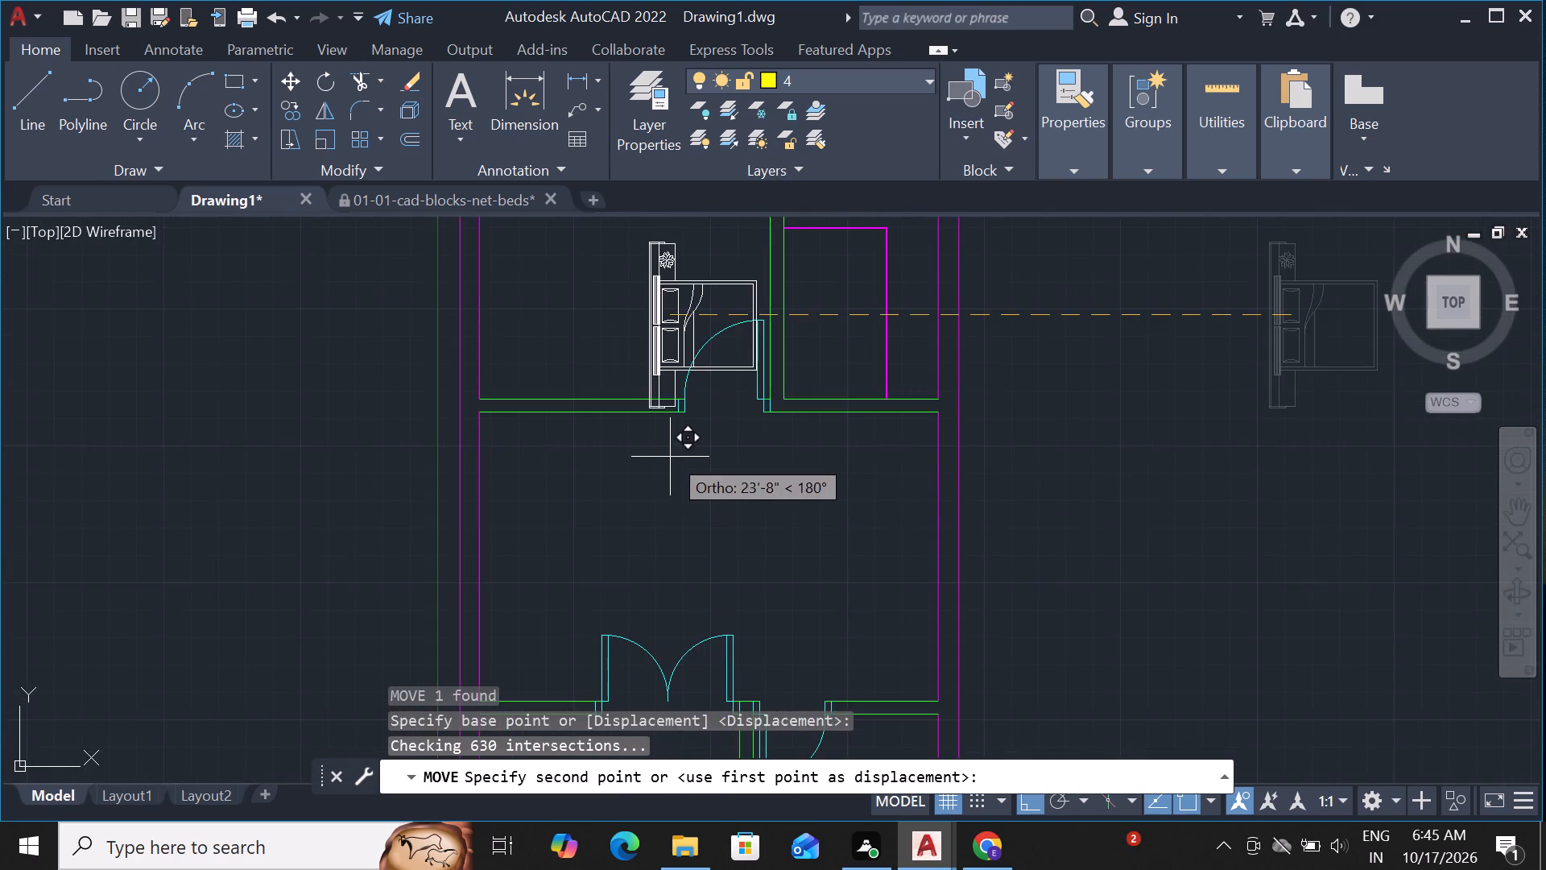
scroll(670, 454, "down", 2)
scroll(623, 402, "up", 2)
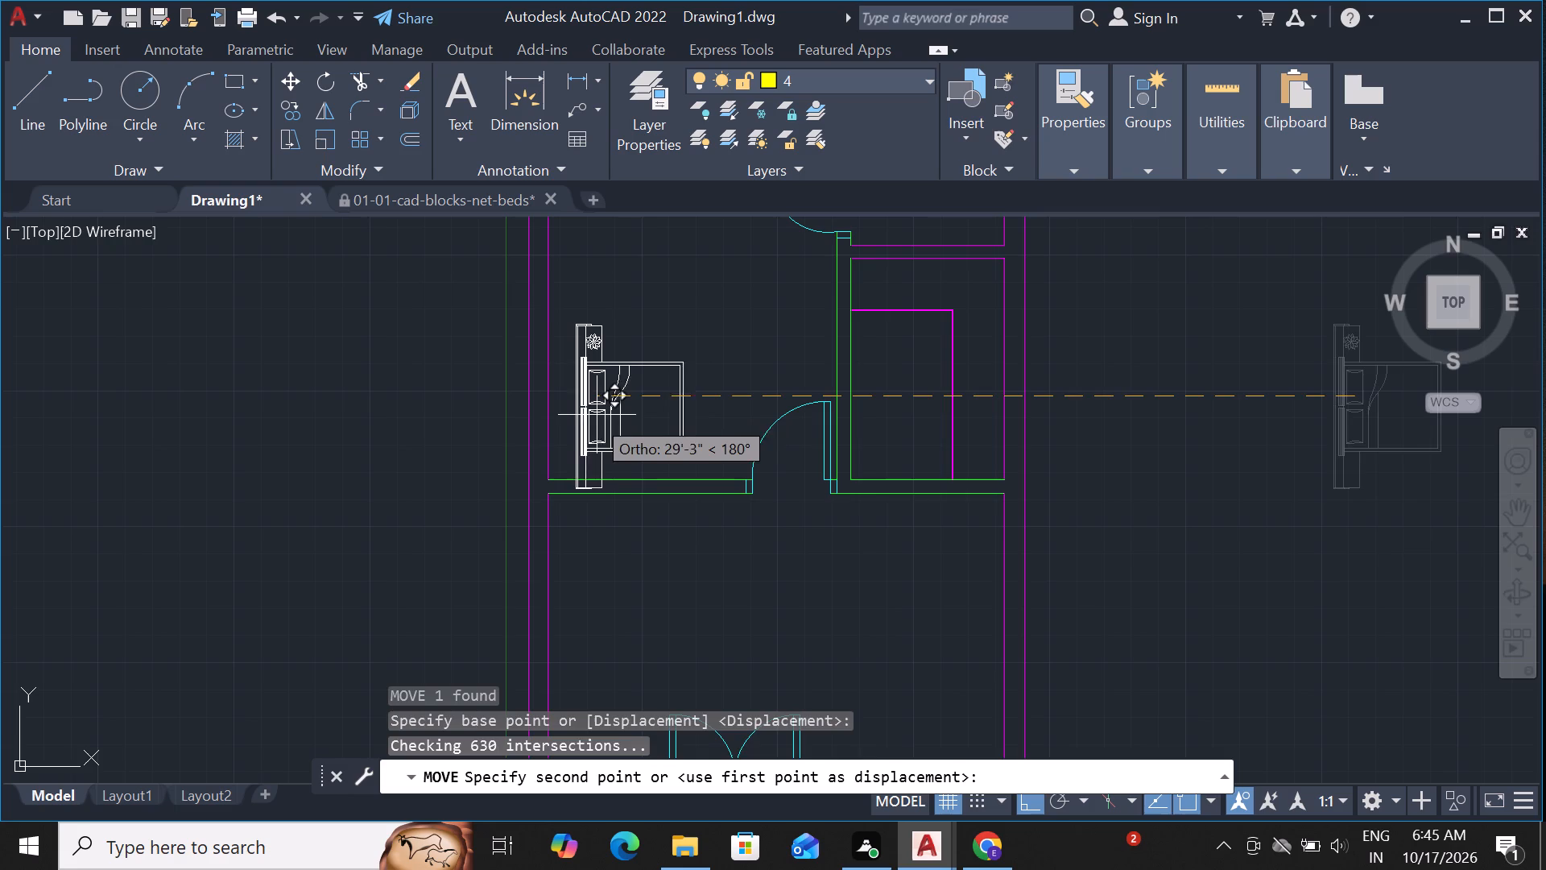
left_click(610, 408)
Adjust the bed's position in the bedroom by moving it closer to the left wall and up, clear of the lower partition.
left_click(592, 416)
type("M")
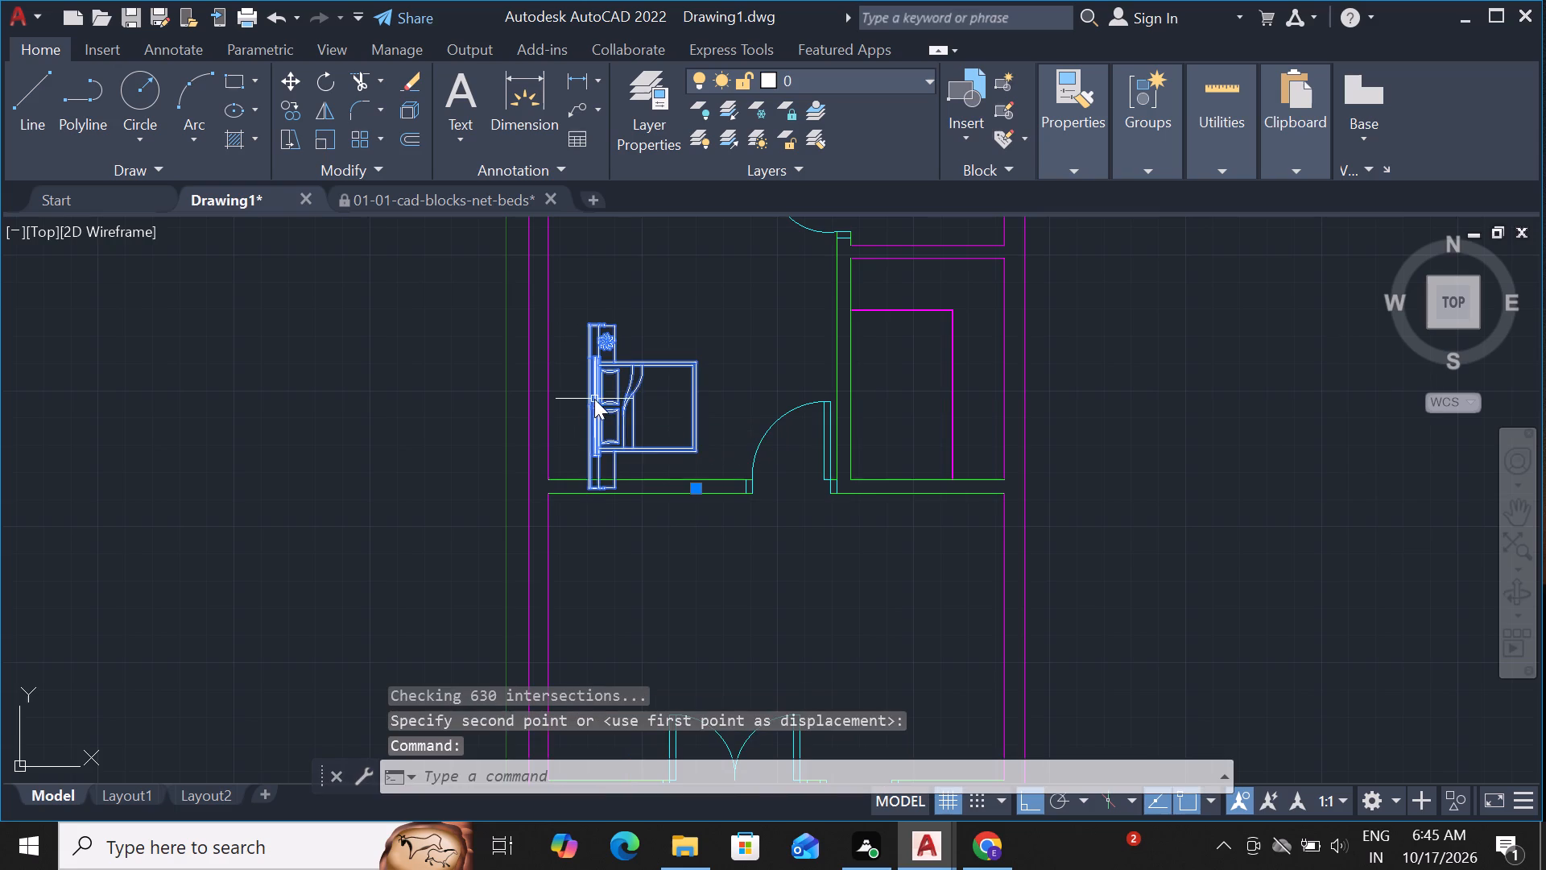
key("space")
left_click(594, 399)
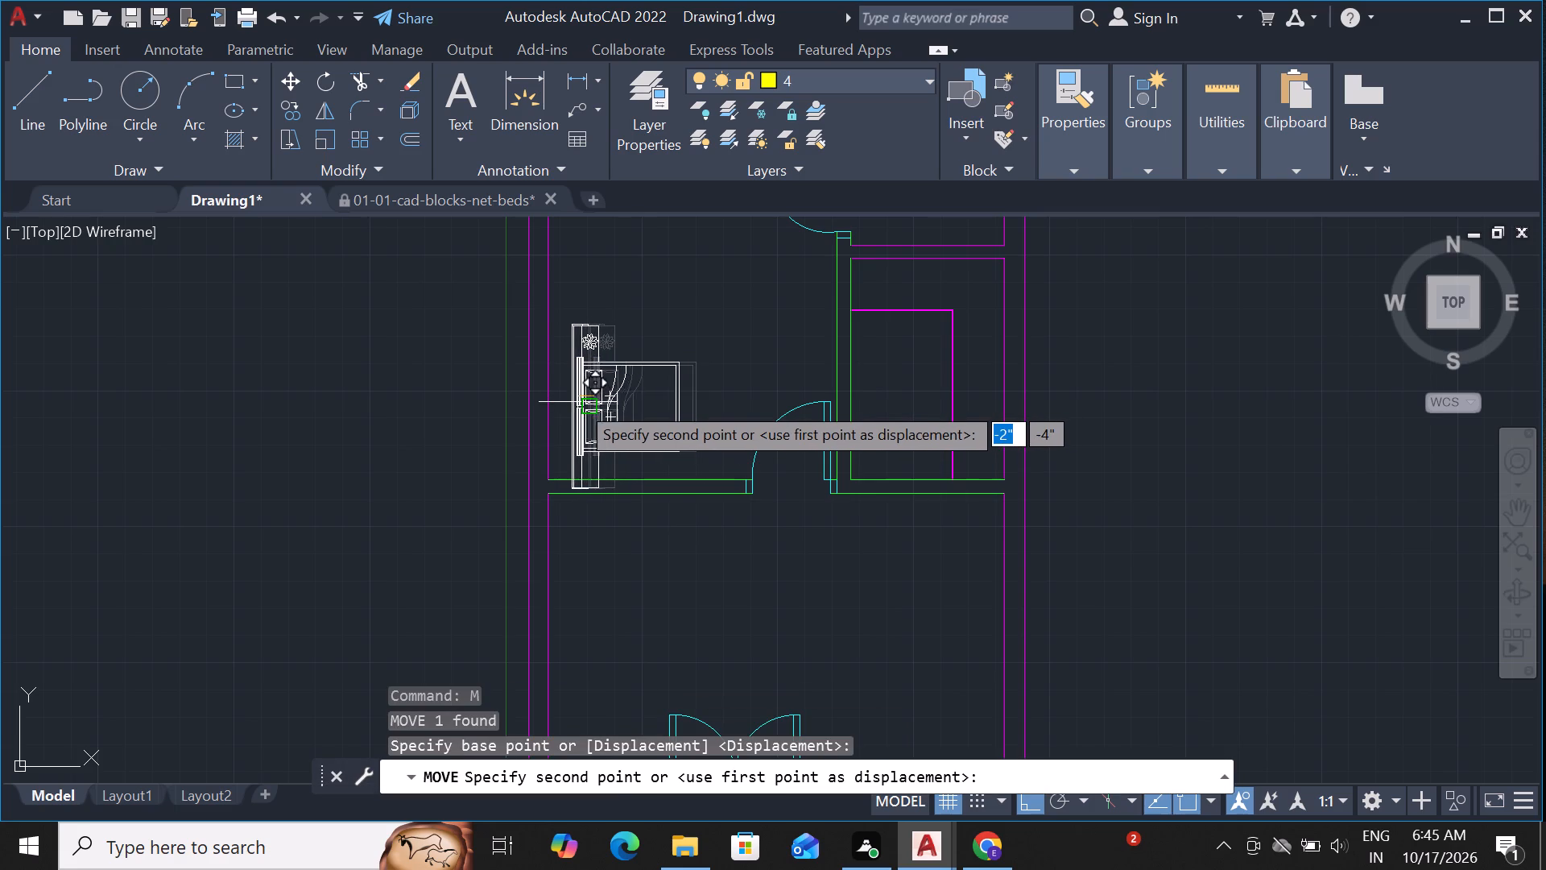
left_click(574, 402)
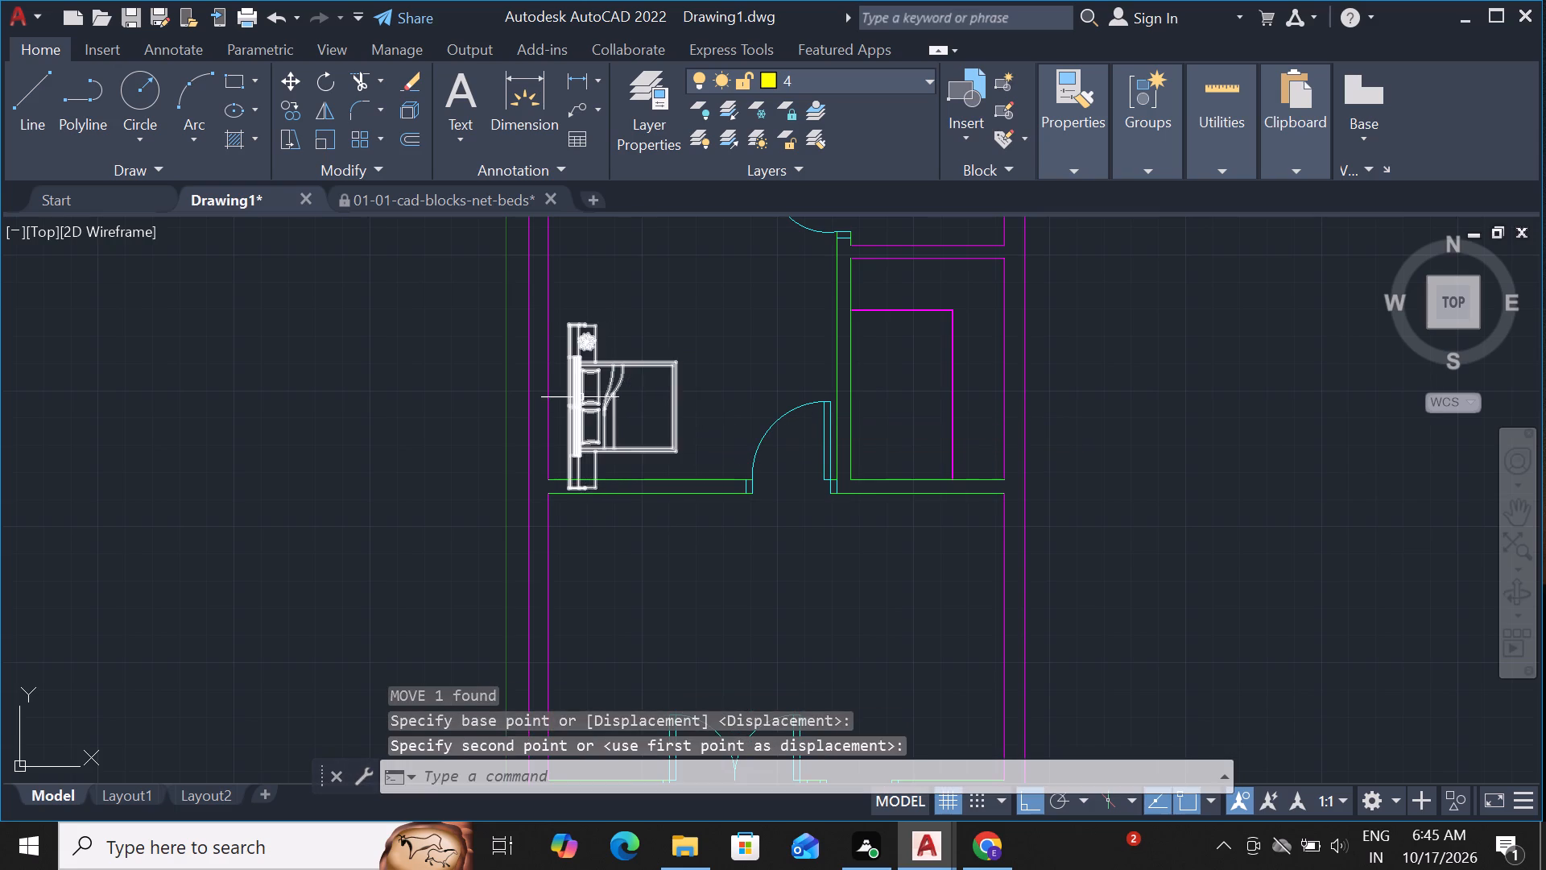
left_click(580, 397)
type("M")
key("space")
left_click_drag(580, 397, 574, 364)
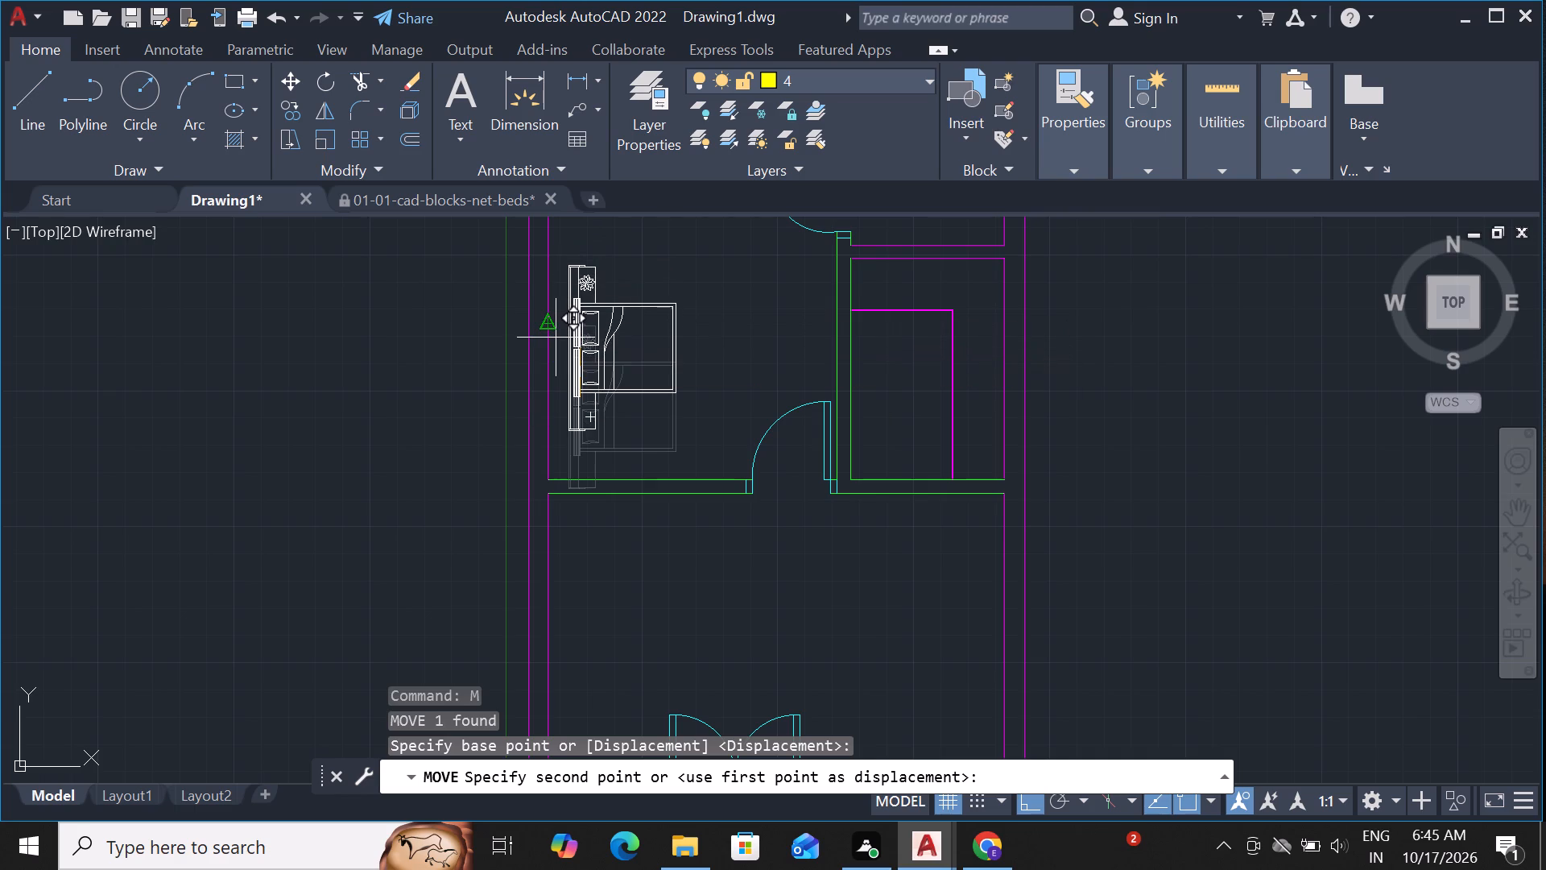
scroll(559, 316, "down", 2)
scroll(559, 304, "up", 2)
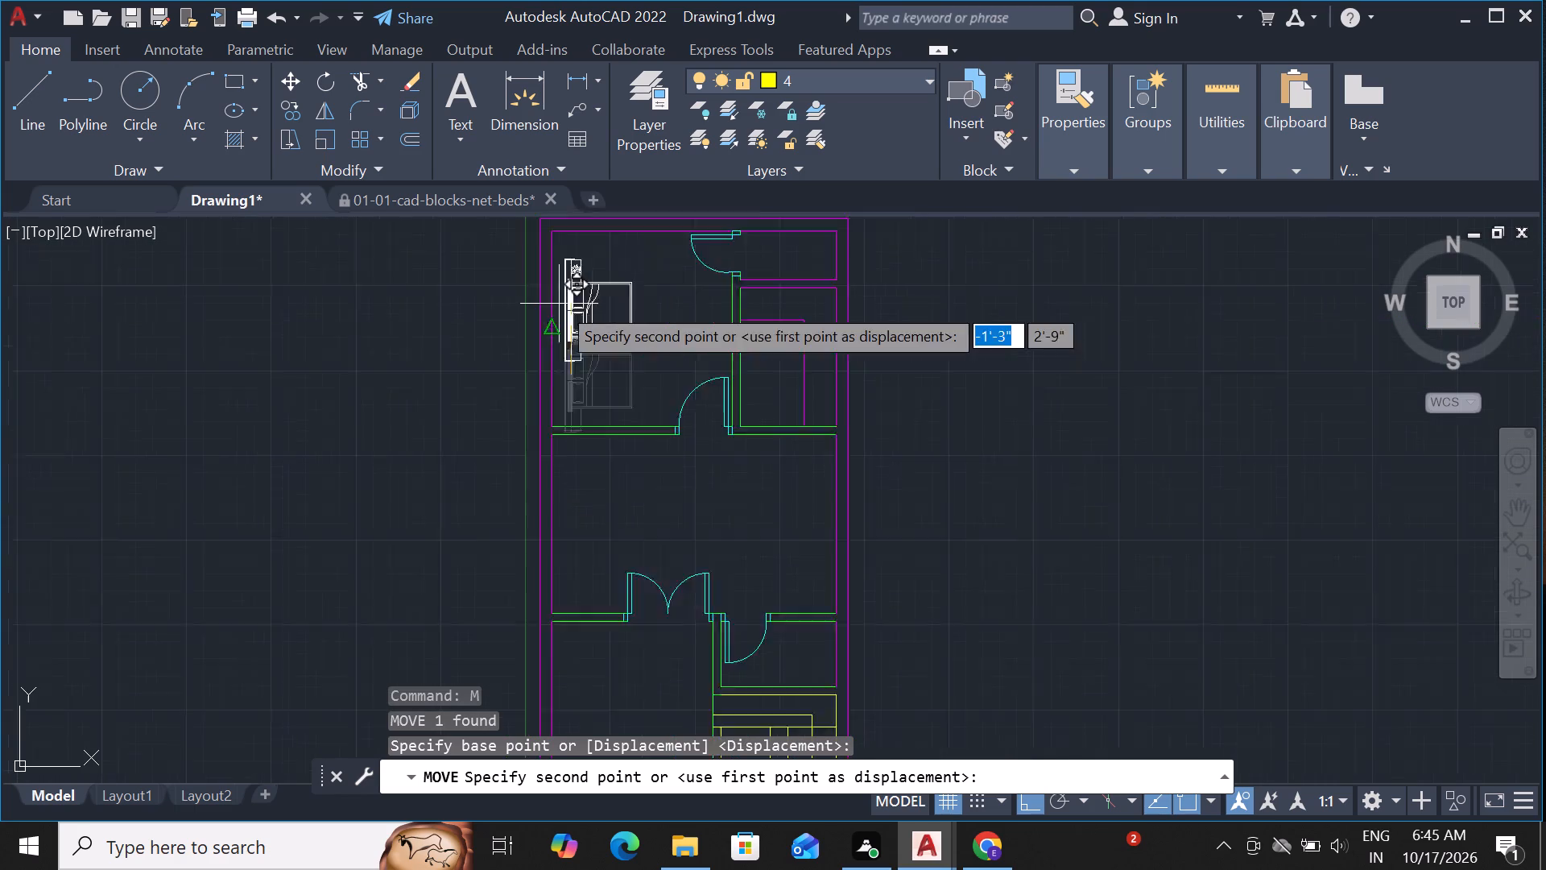
left_click(559, 304)
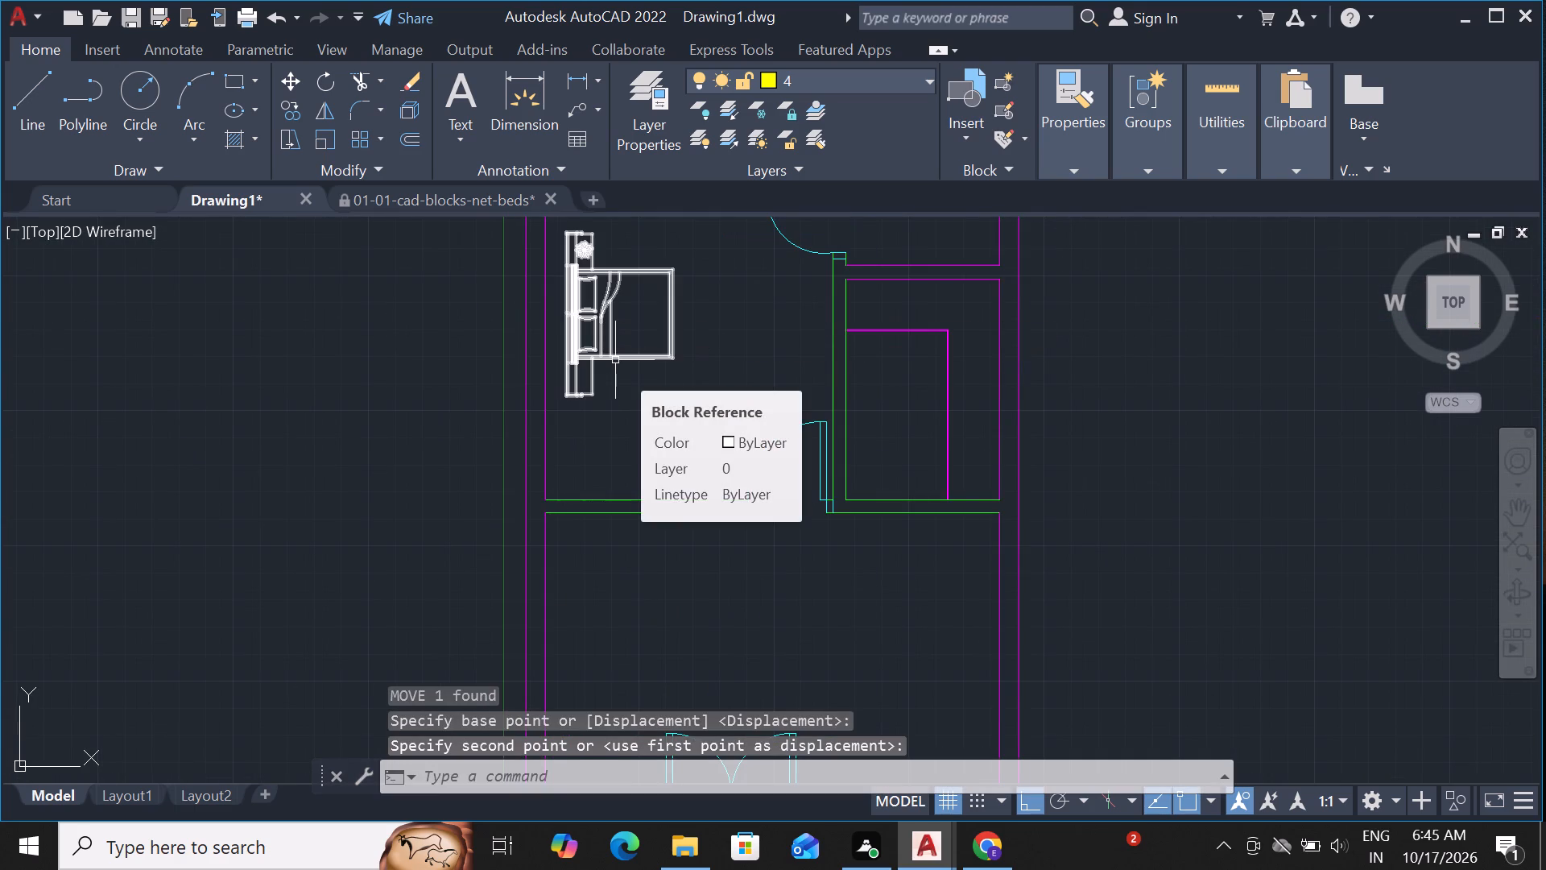
Open the sofa blocks drawing from the downloaded archive 01-05-cad-blocks-net-sofas-elevation.zip in AutoCAD as read-only.
scroll(616, 364, "down", 1)
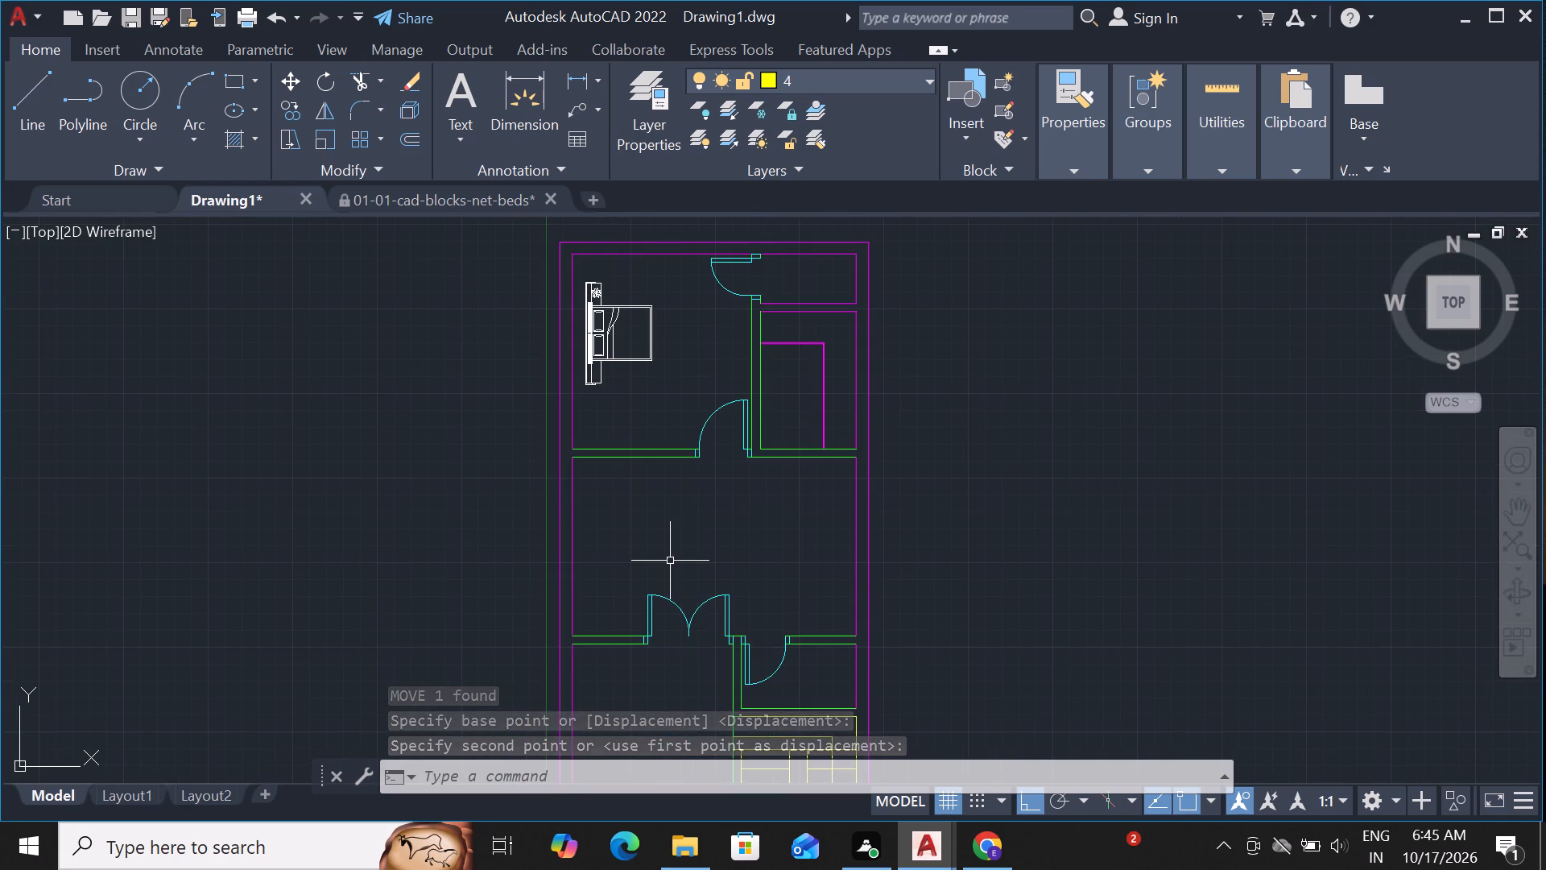
scroll(670, 557, "down", 1)
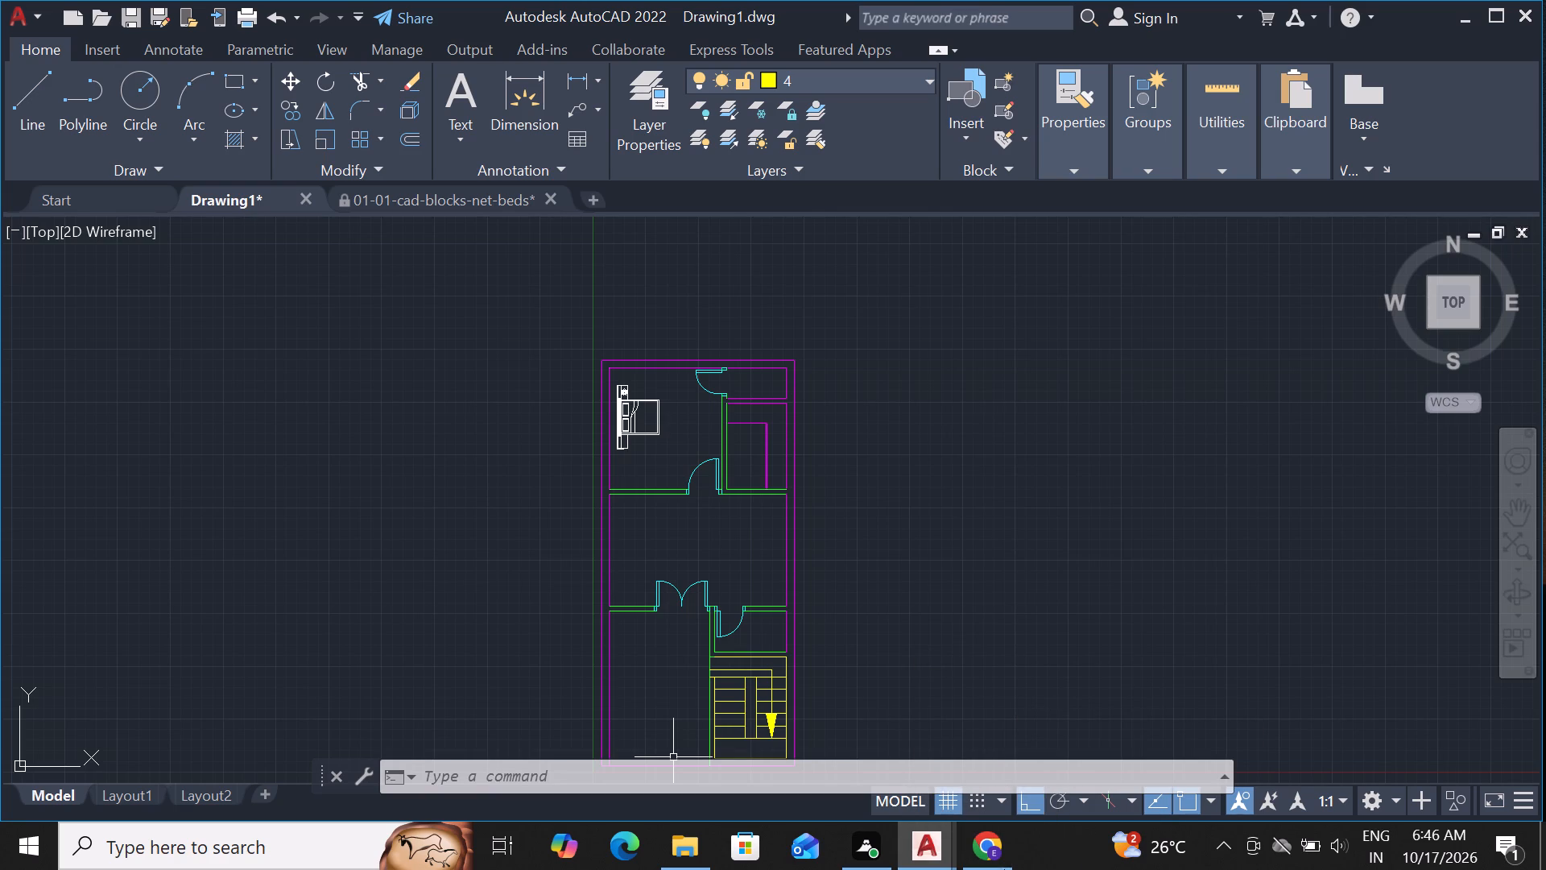
left_click(971, 835)
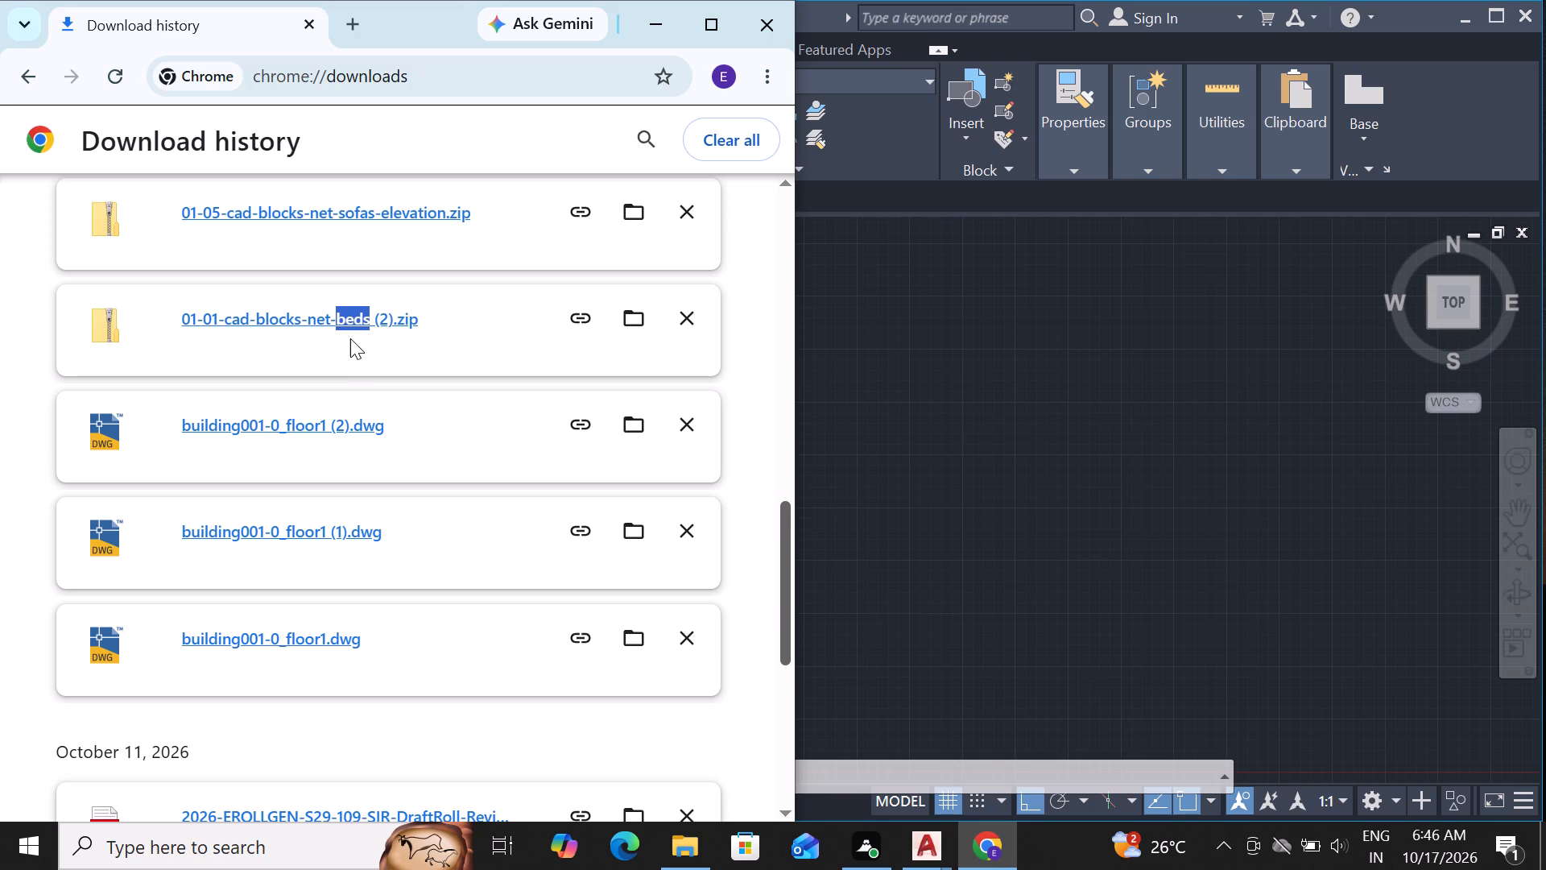
double_click(390, 211)
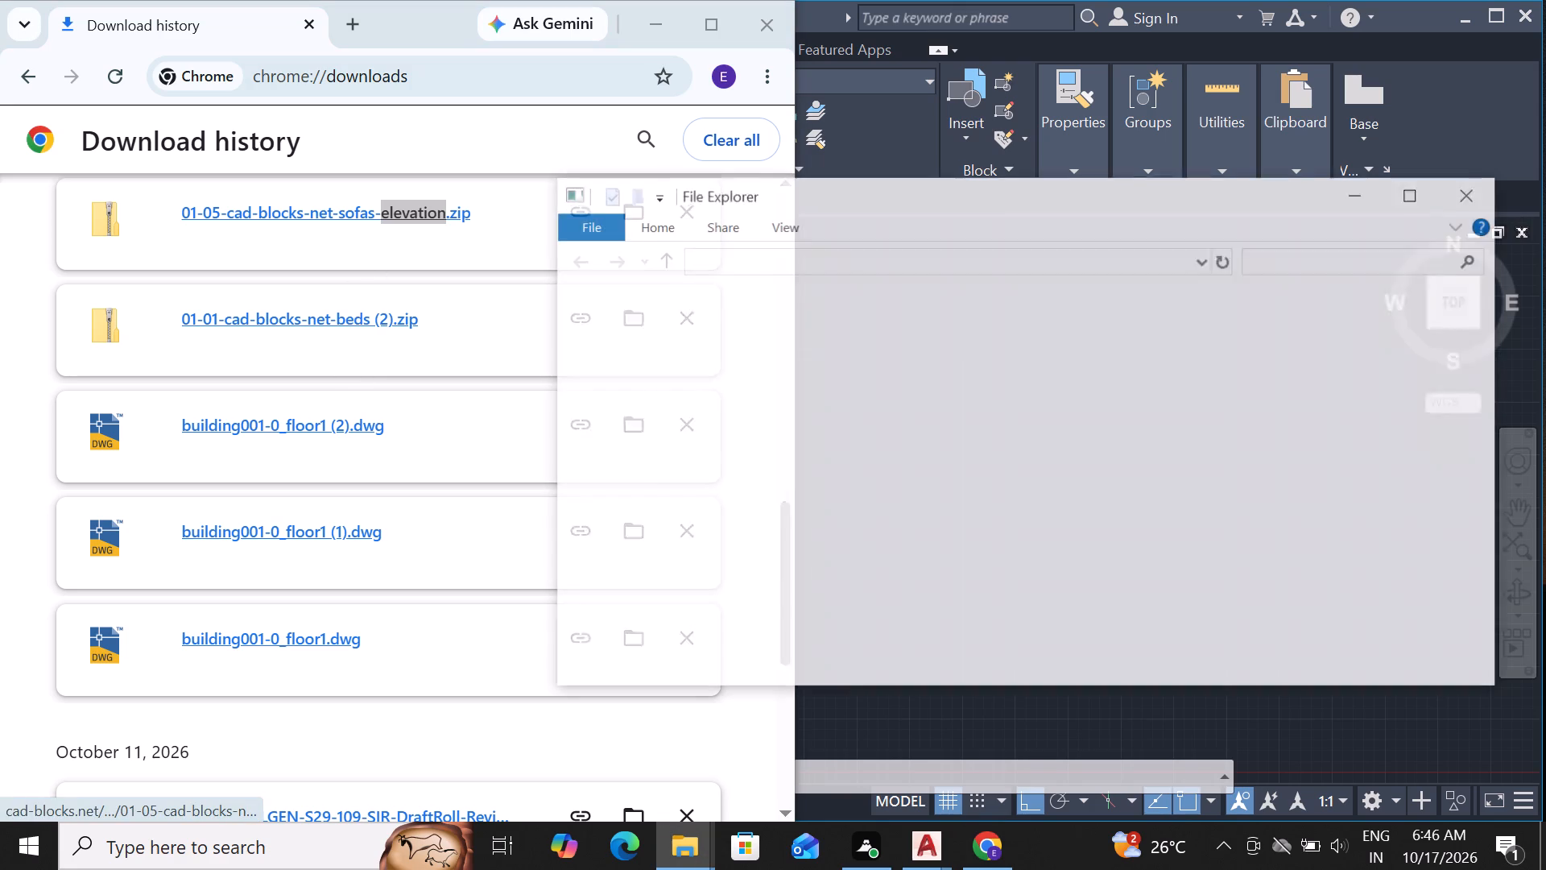
double_click(796, 323)
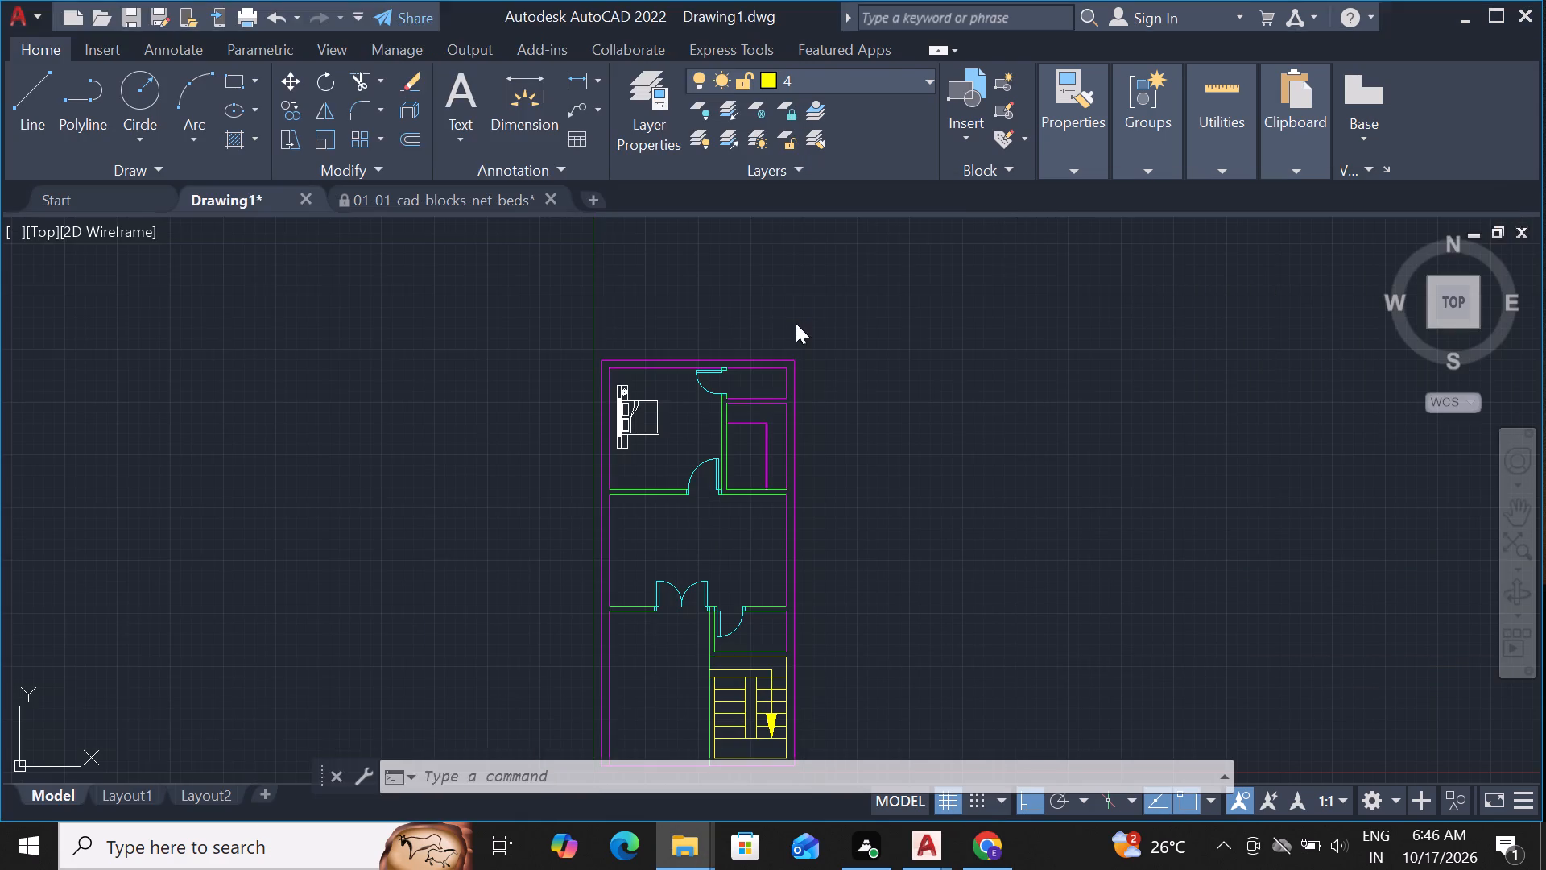
left_click(826, 506)
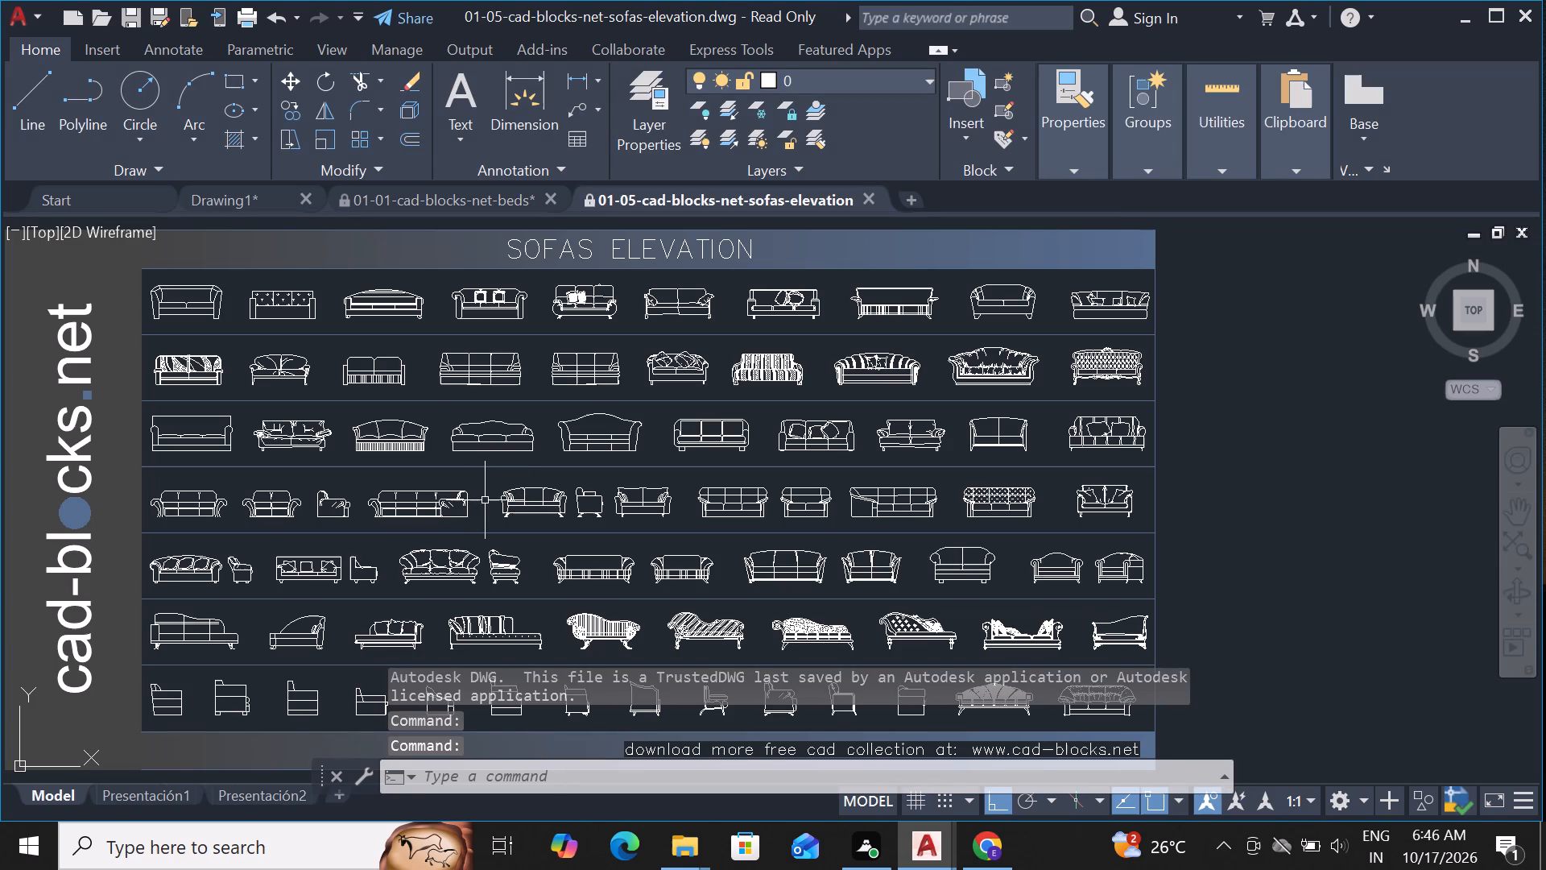
Copy the seventh sofa in the third row and the sixth armchair side view in the bottom row into Drawing1, beside the plan.
left_click(834, 442)
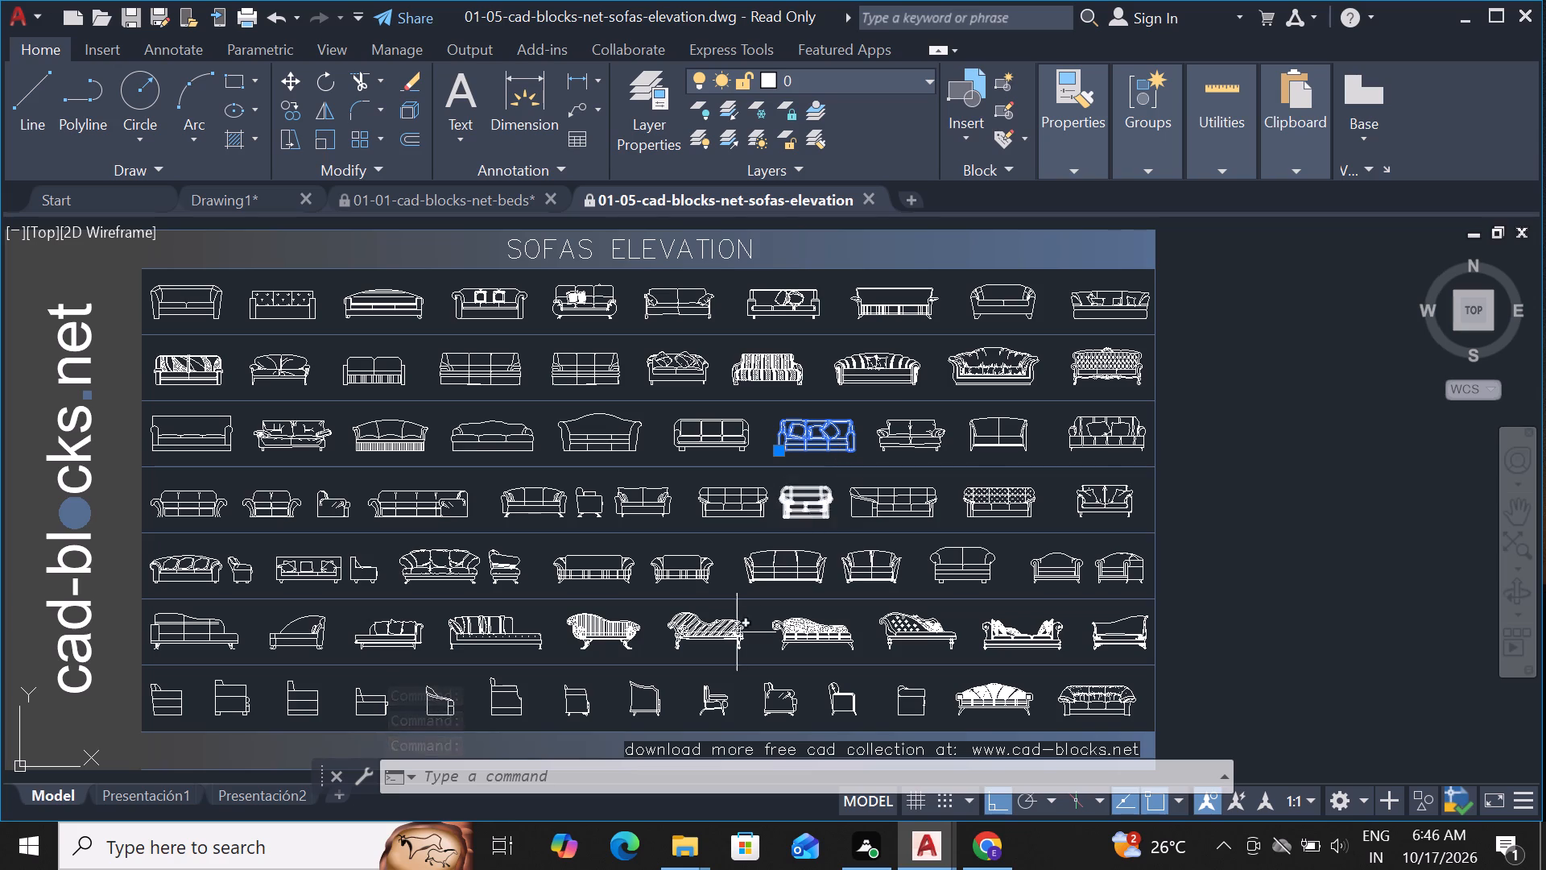
left_click(506, 690)
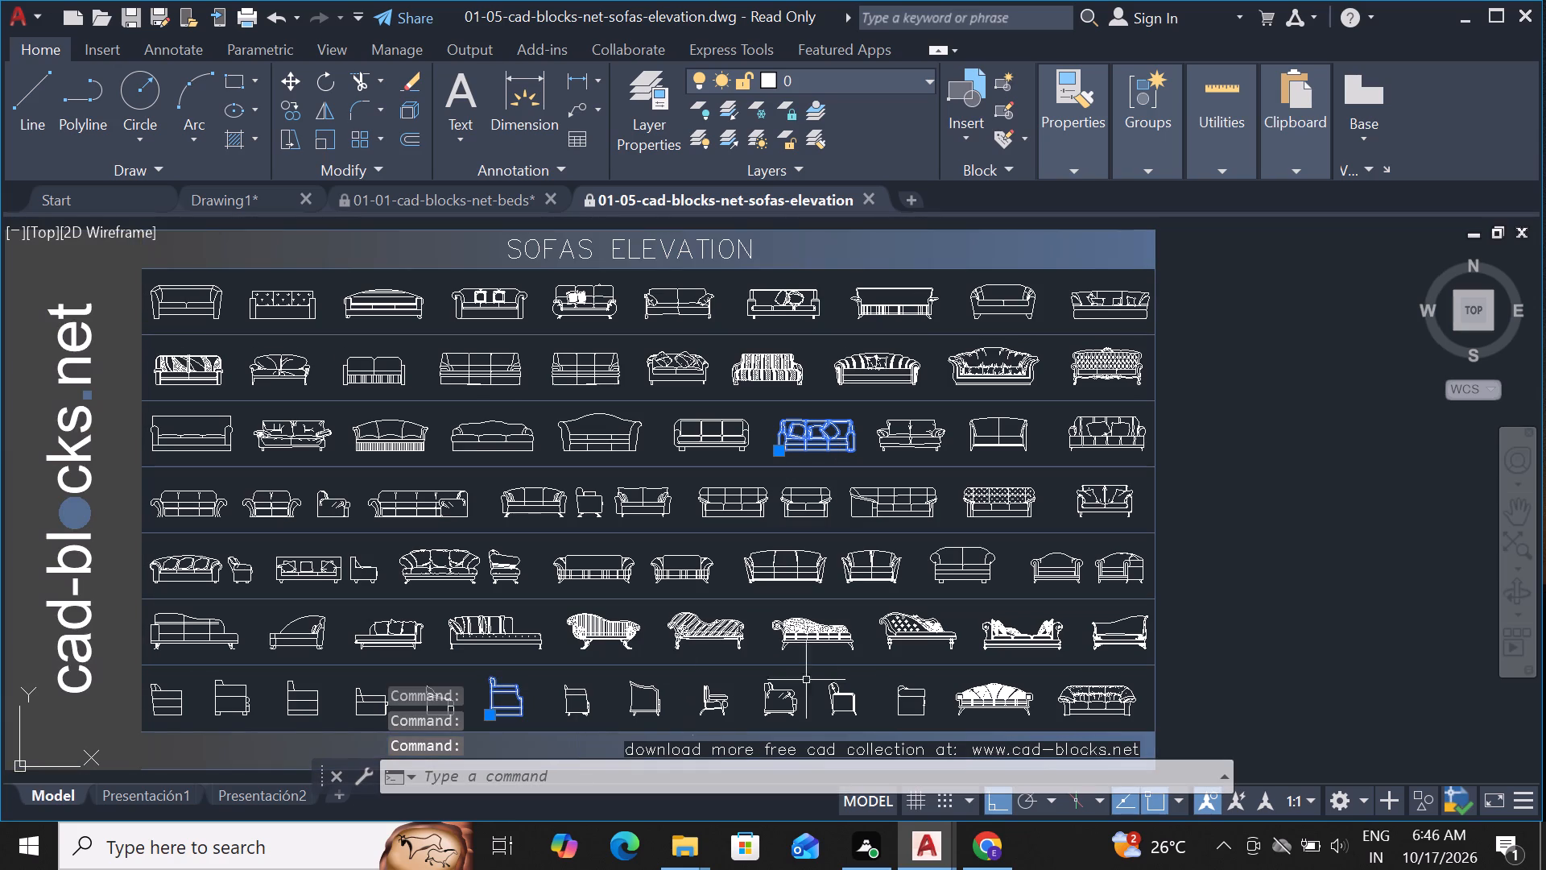
key("ctrl+c")
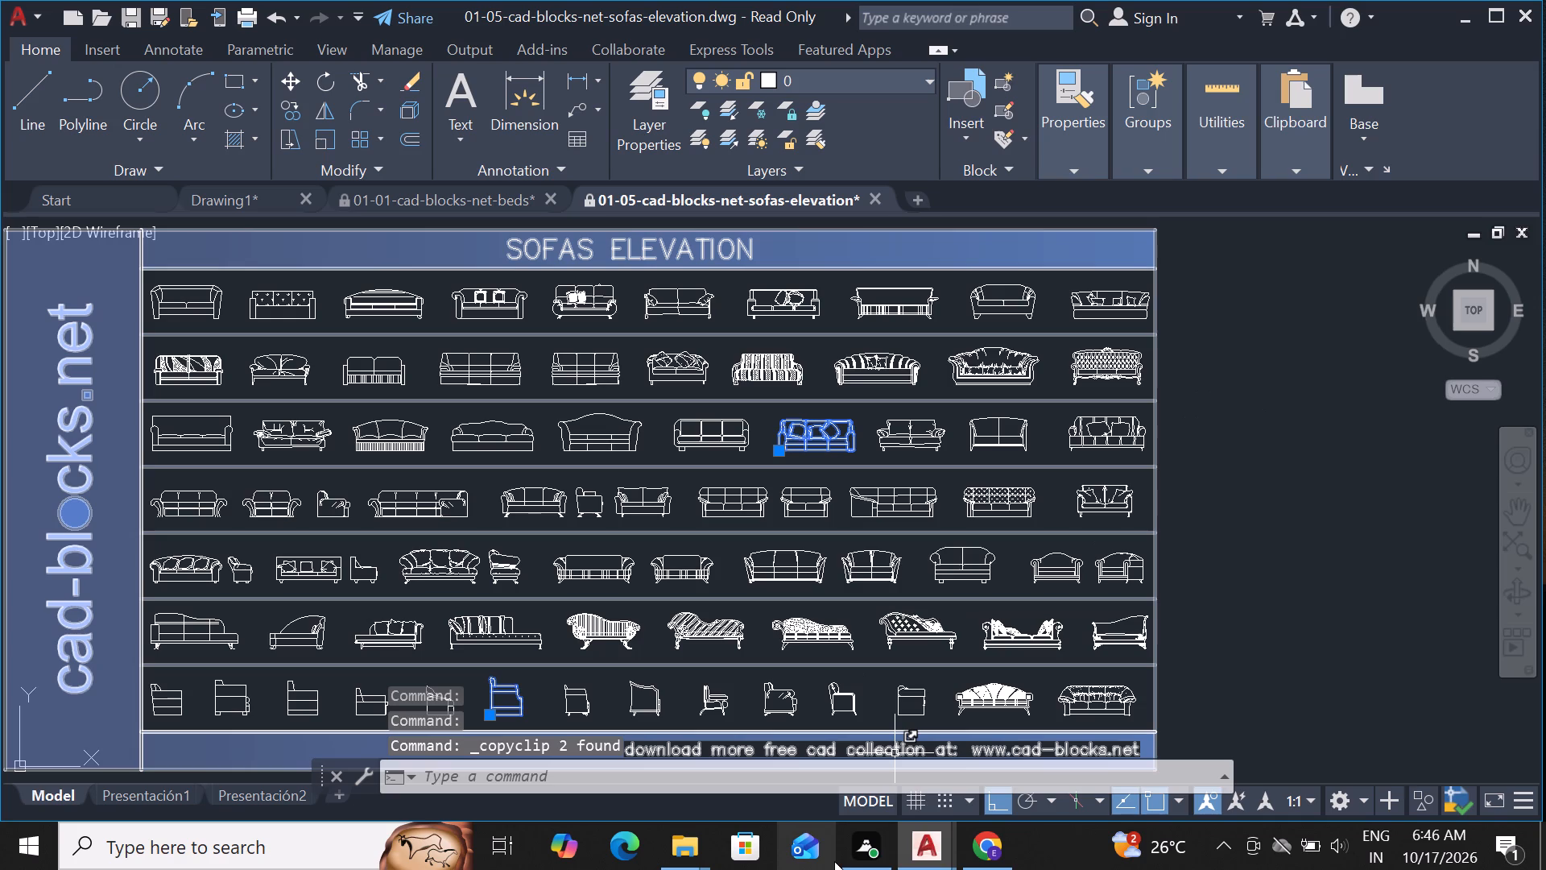
left_click(925, 847)
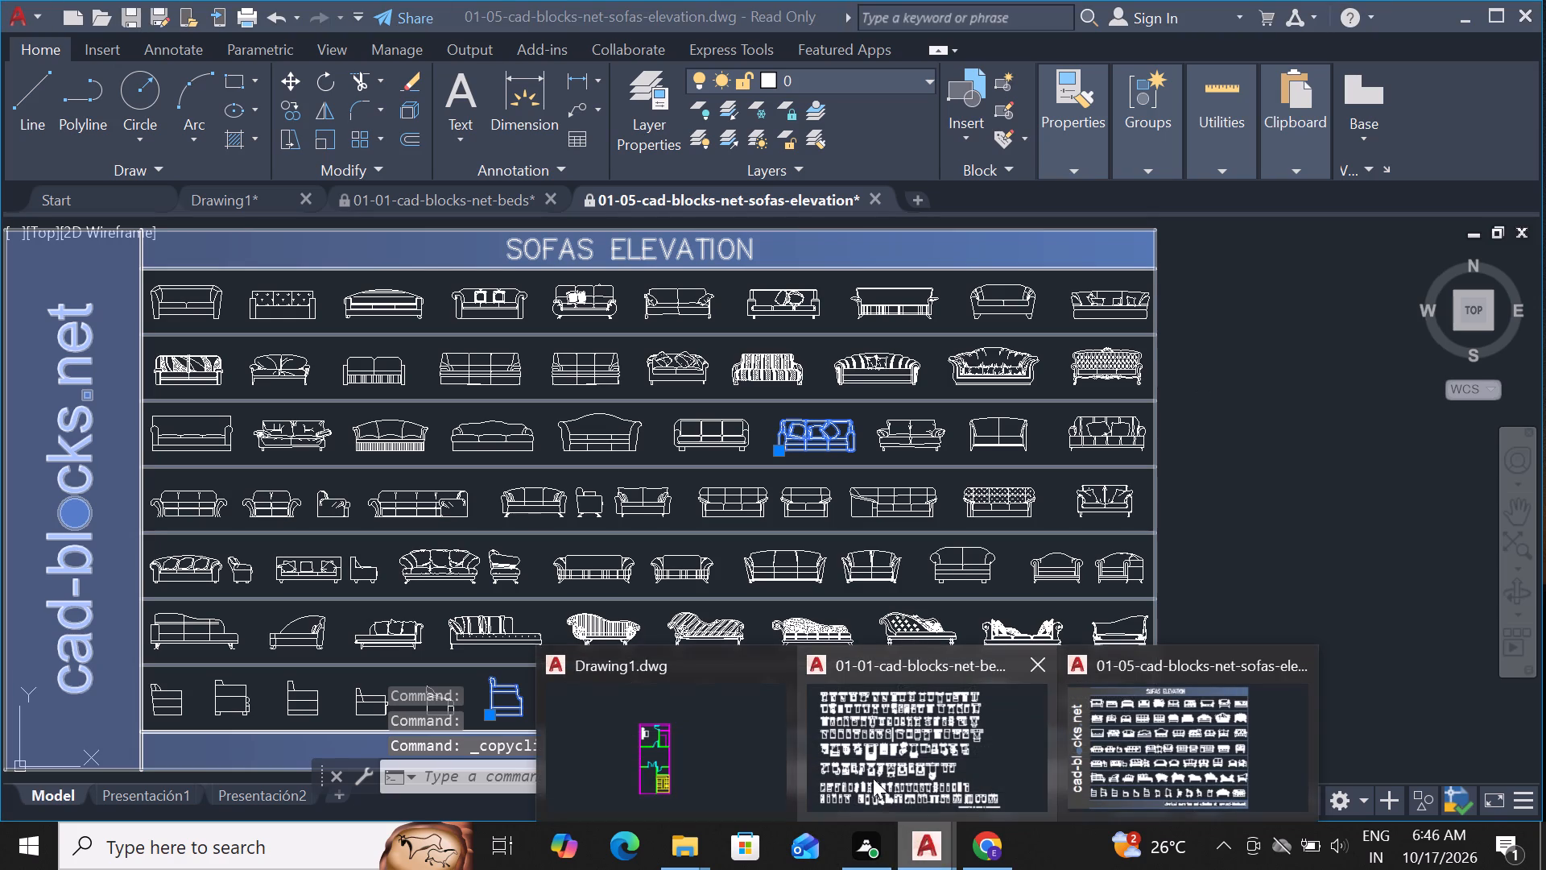
left_click(722, 791)
left_click(811, 636)
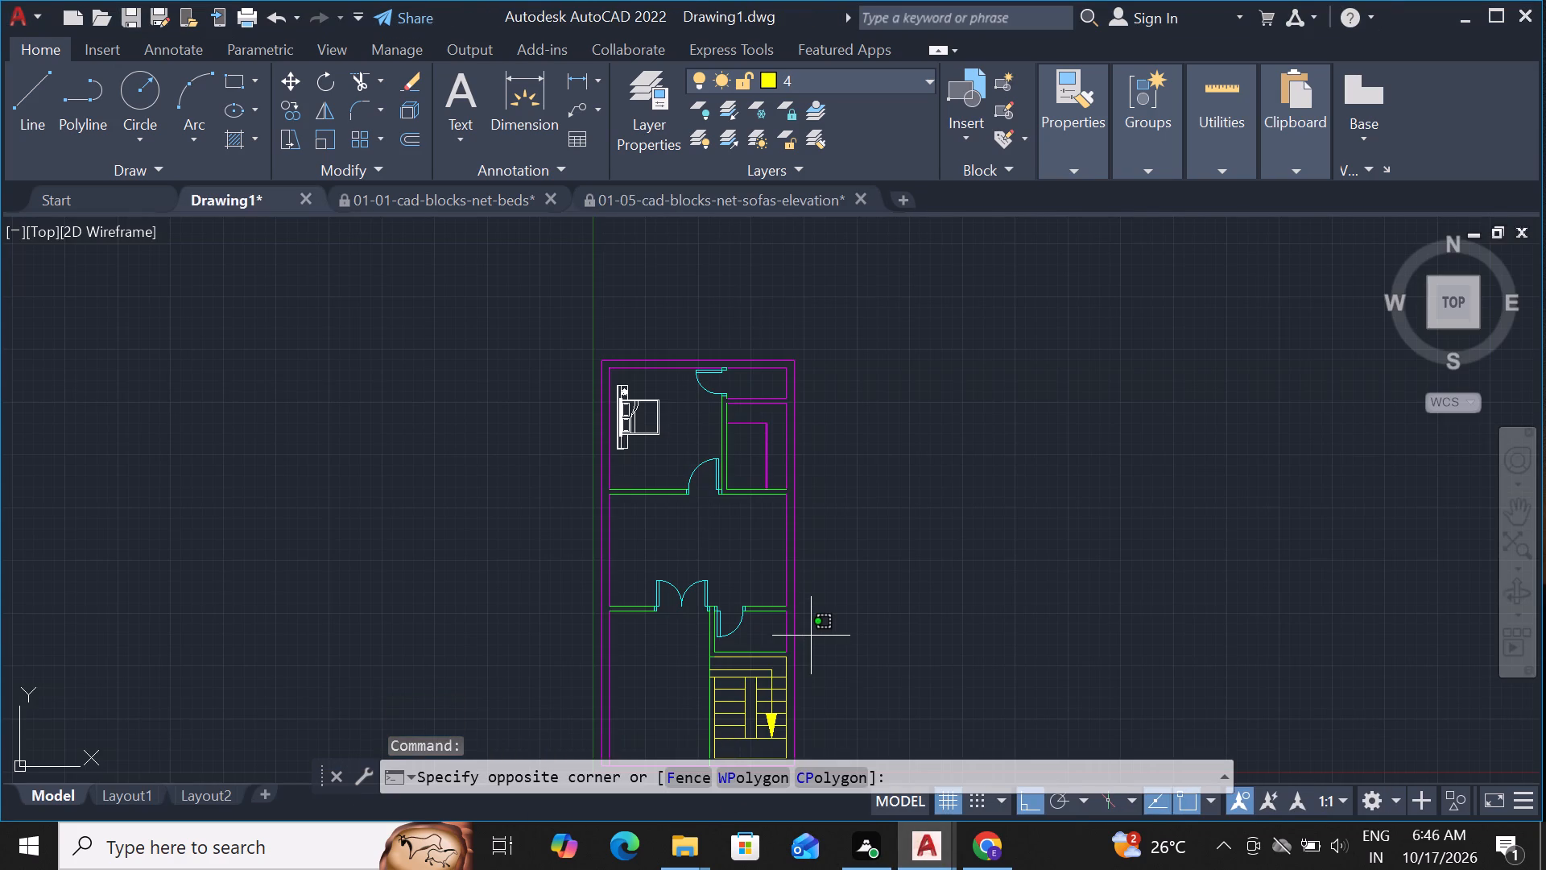
key("ctrl+v")
left_click(811, 629)
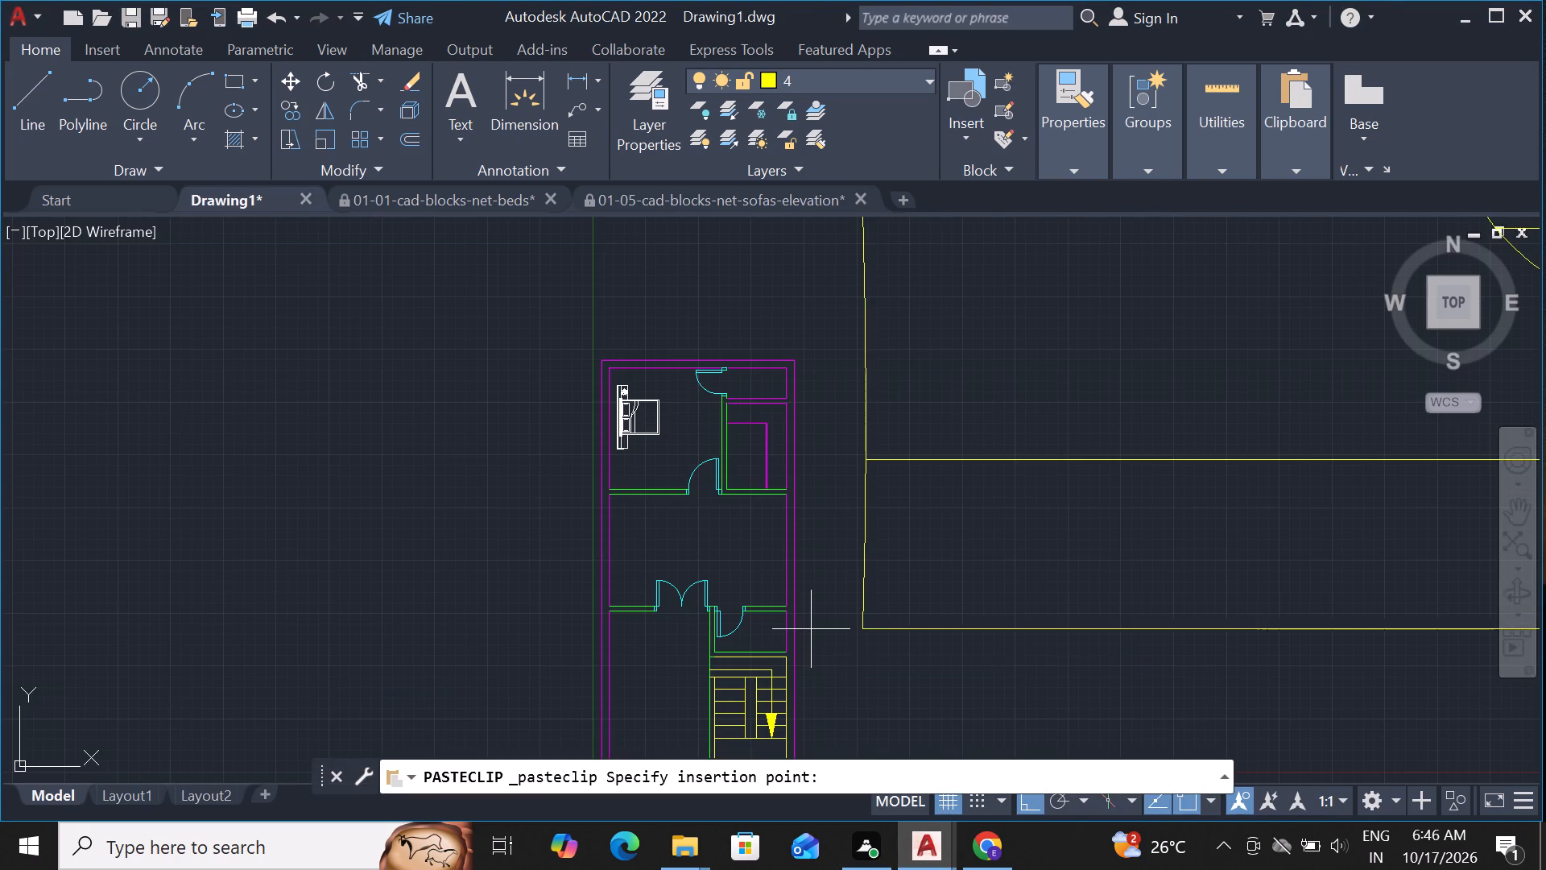
scroll(811, 629, "down", 5)
scroll(924, 608, "down", 1)
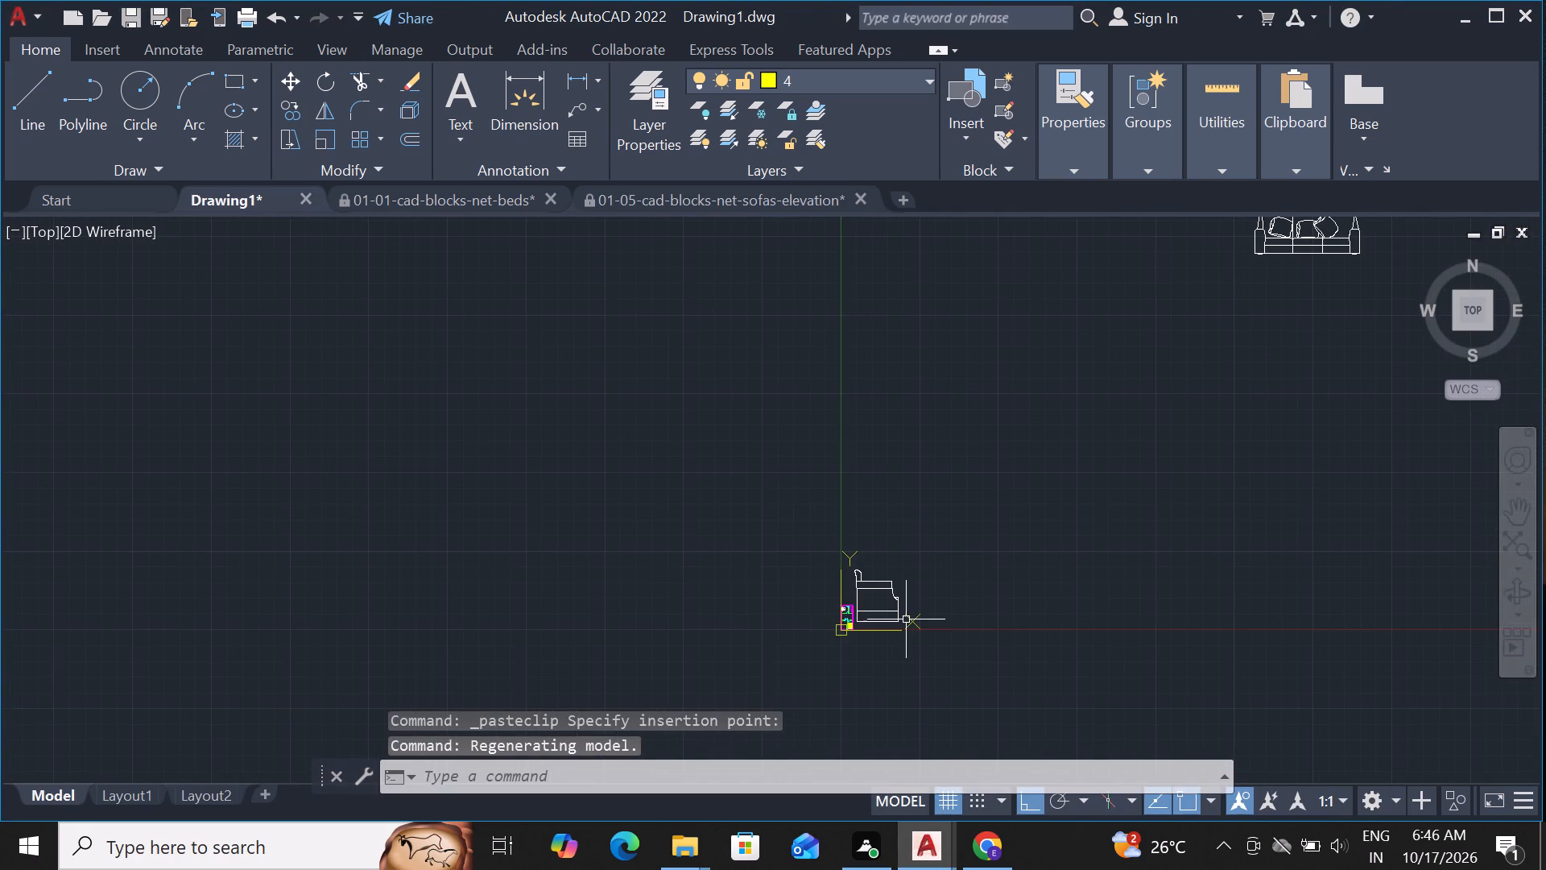
Move the three-seat sofa block straight down about 690 feet, level with the base of the plan.
scroll(906, 619, "down", 1)
left_click(1179, 389)
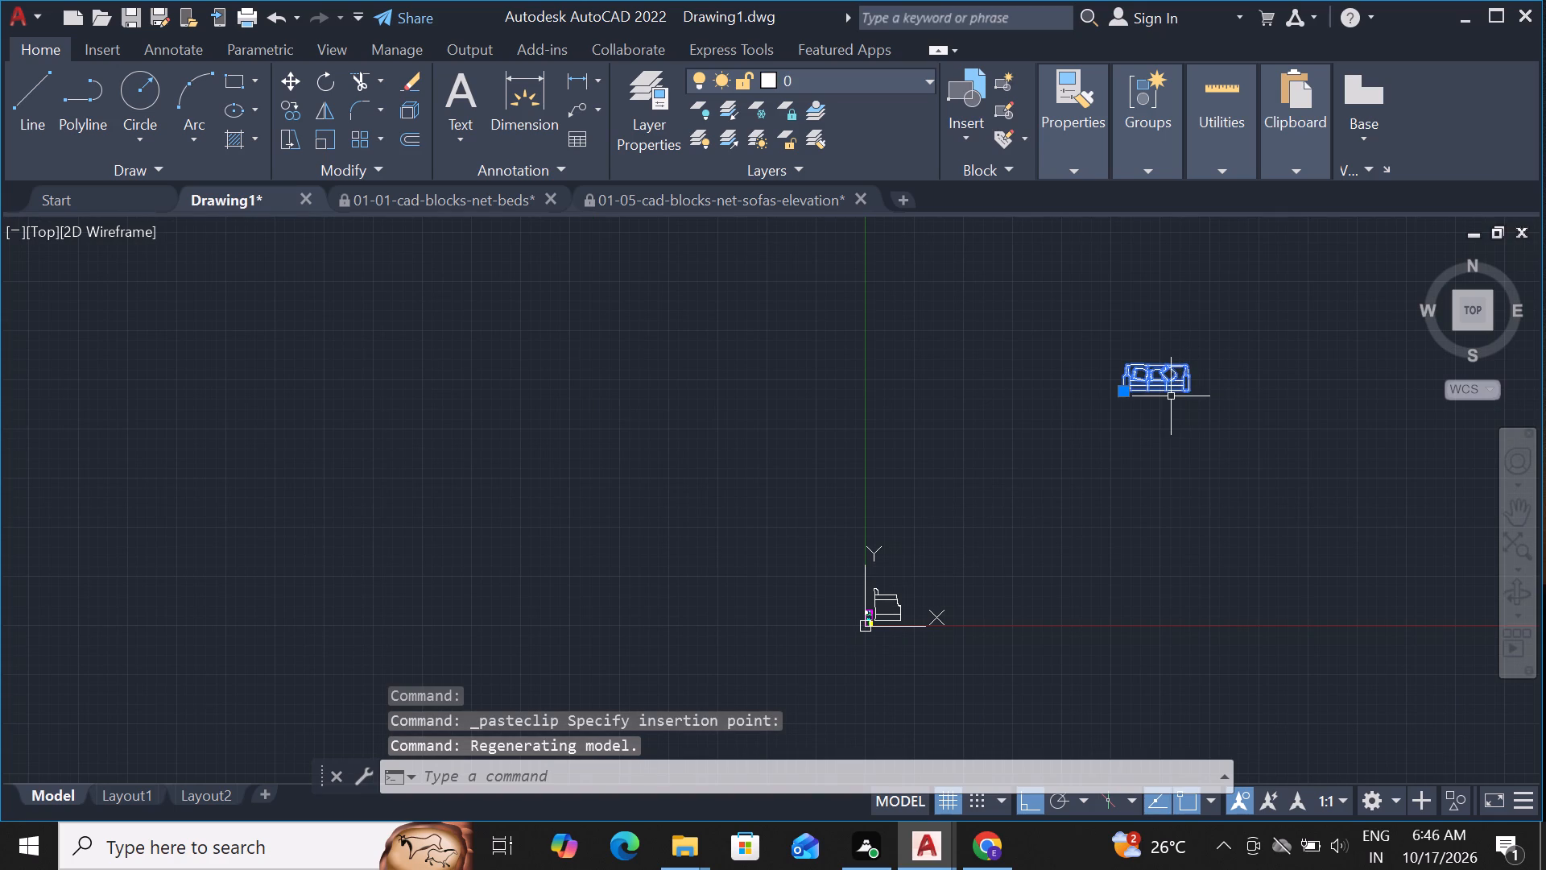
type("M")
key("space")
left_click(1171, 397)
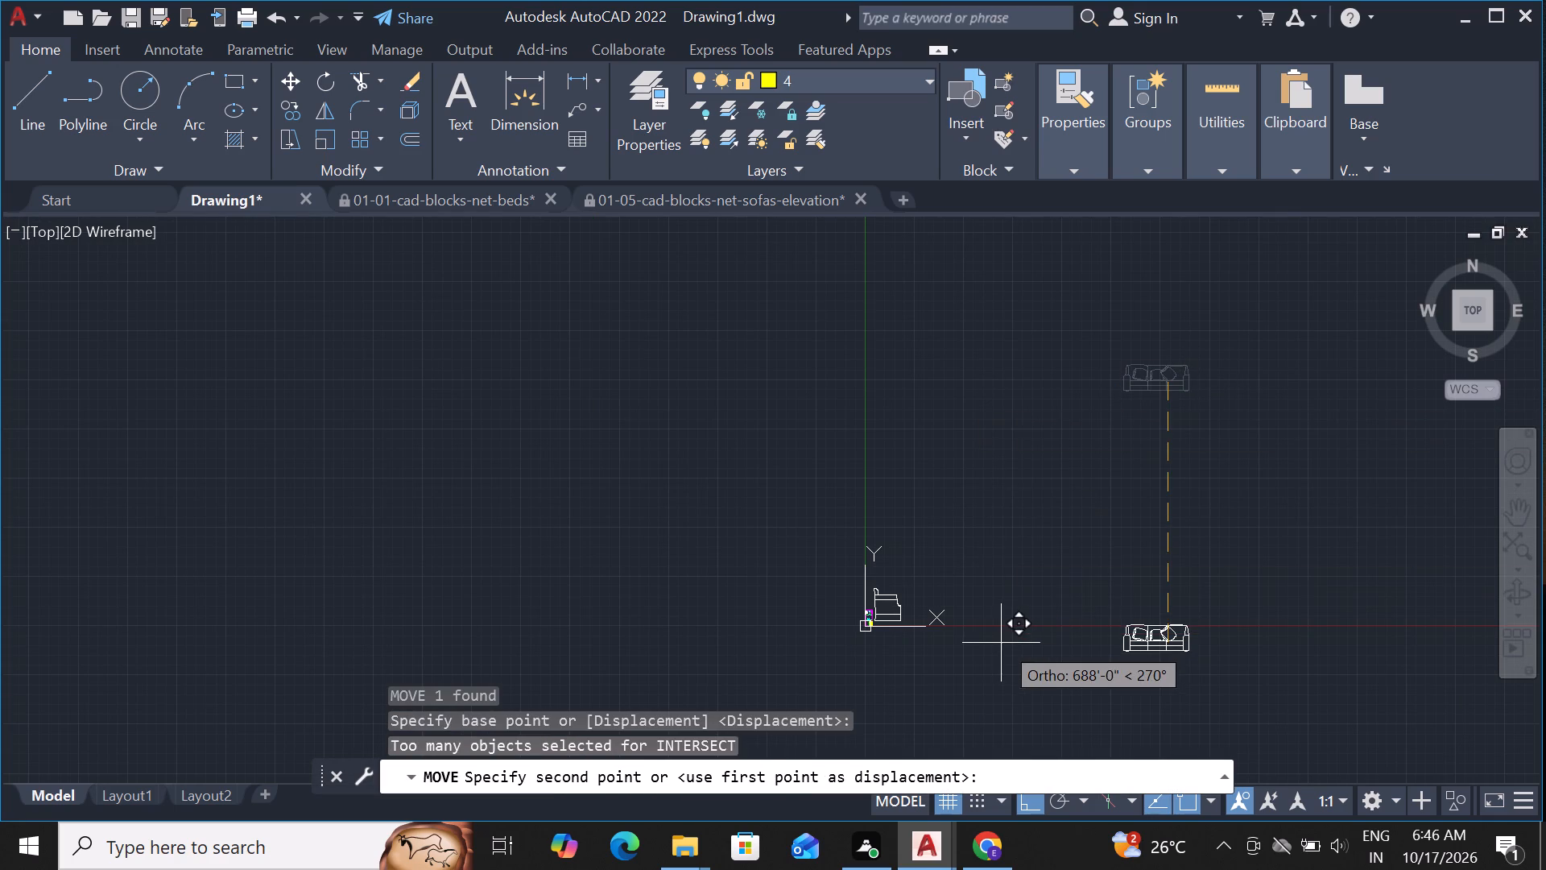
left_click(973, 643)
Move the three-seat sofa horizontally left about 662 feet, close to the lower right of the plan.
left_click(1151, 645)
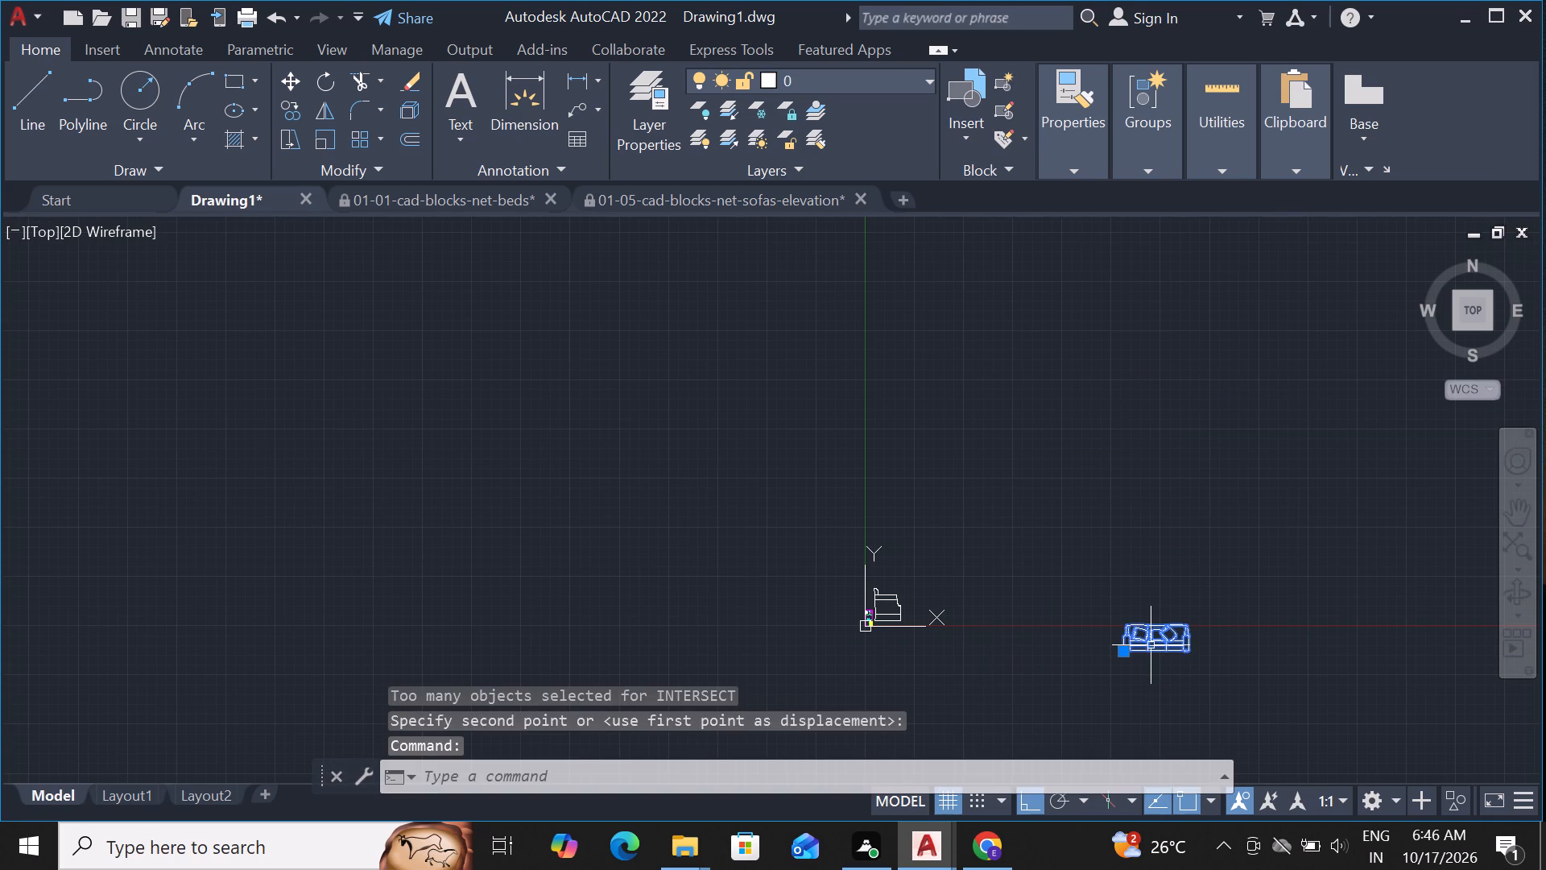
type("M")
key("space")
left_click(1146, 644)
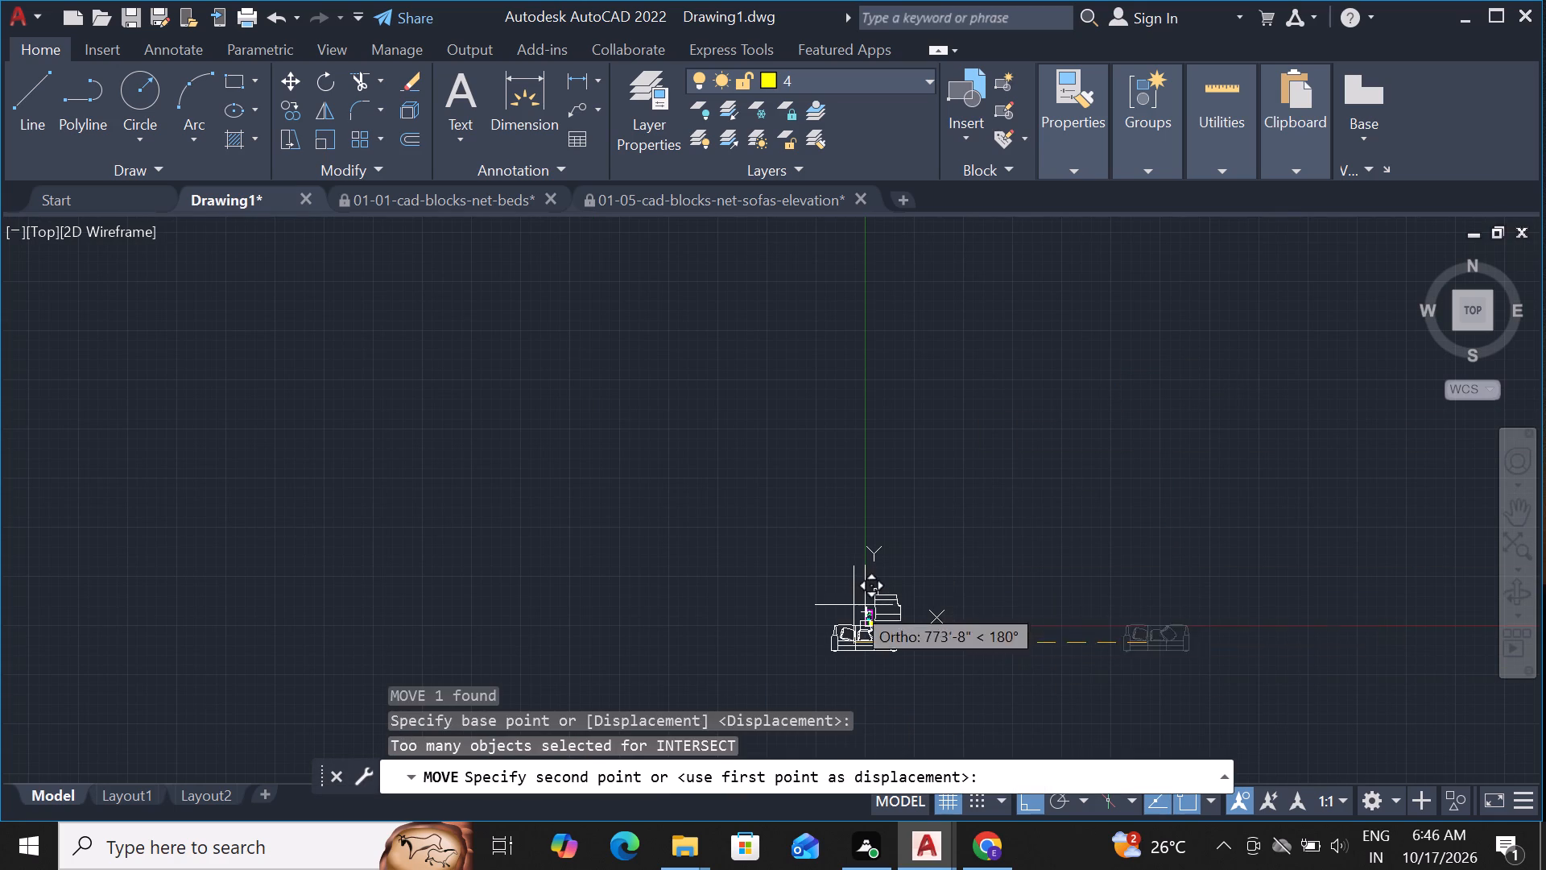
scroll(899, 657, "up", 6)
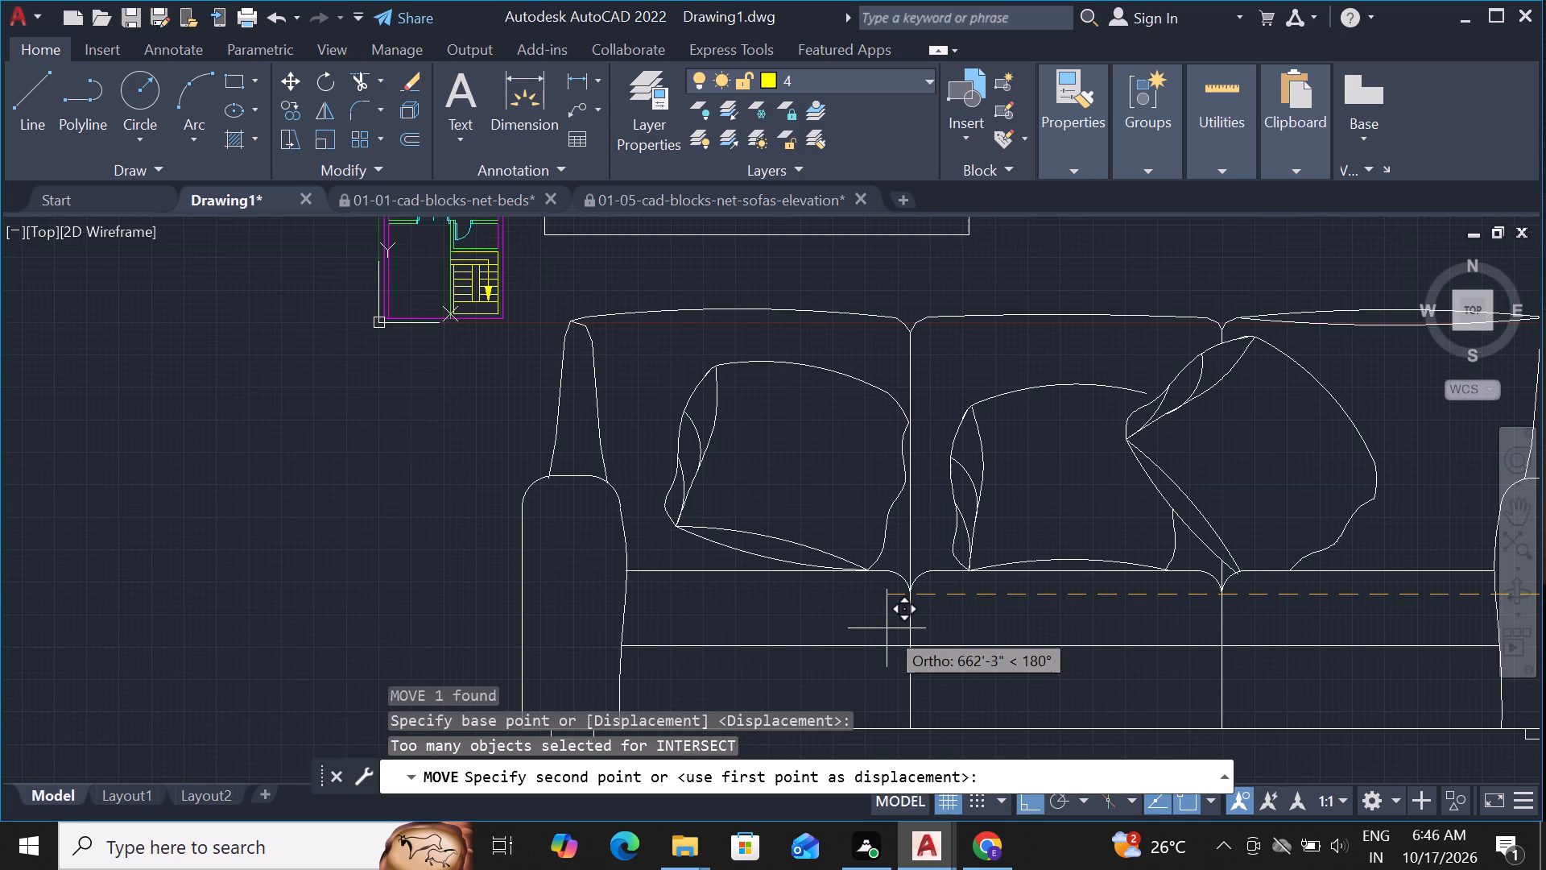
scroll(887, 628, "down", 1)
left_click(887, 628)
Scale the three-seat sofa down freehand to slightly less than the plan's width.
left_click(887, 628)
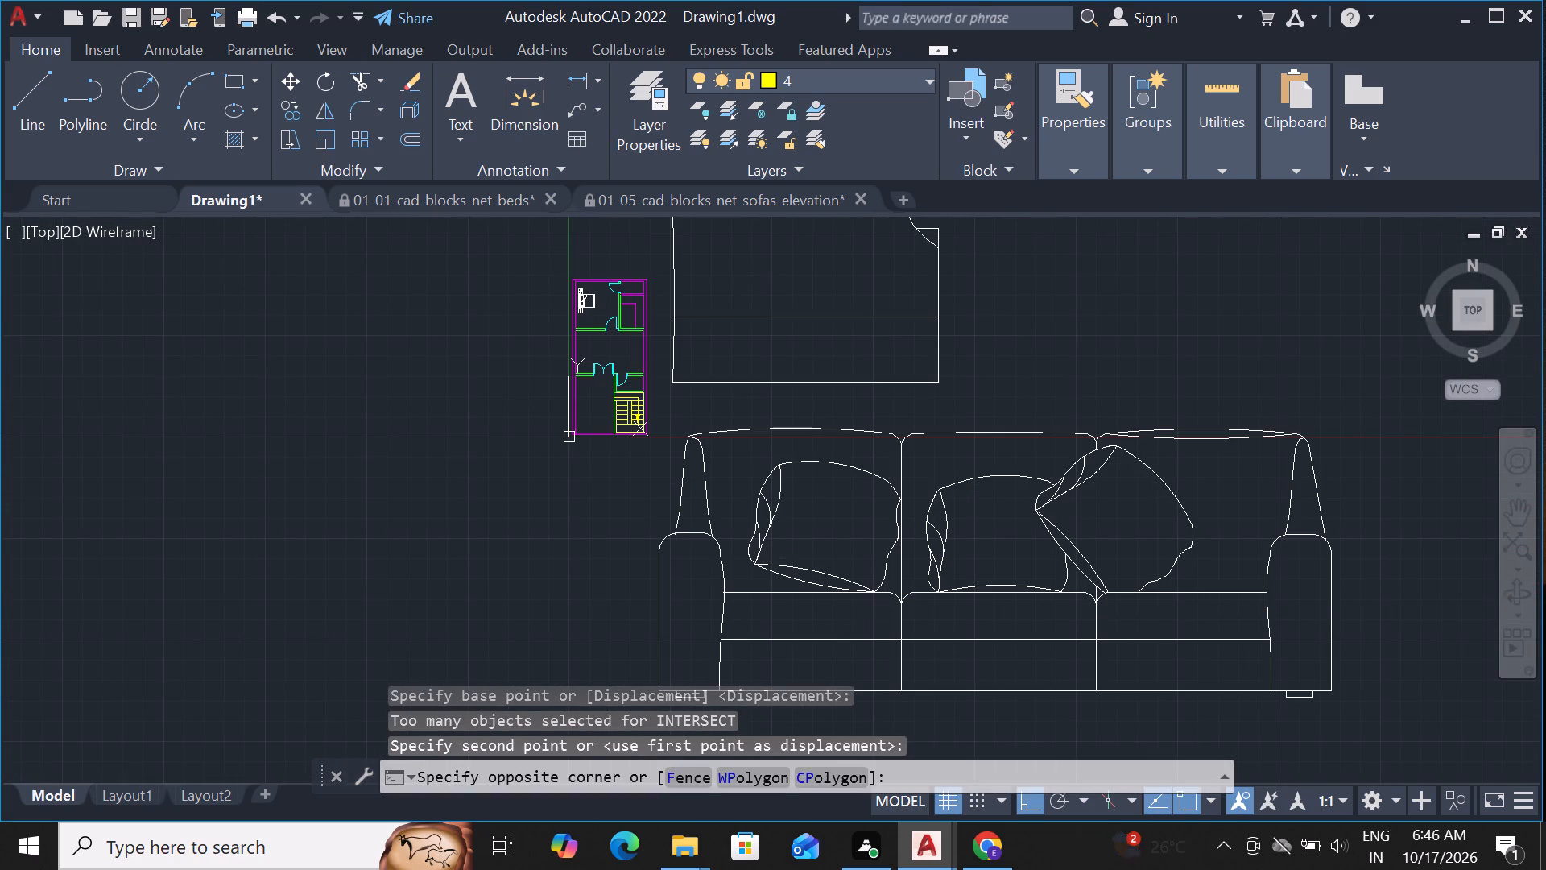
left_click(897, 624)
left_click(901, 615)
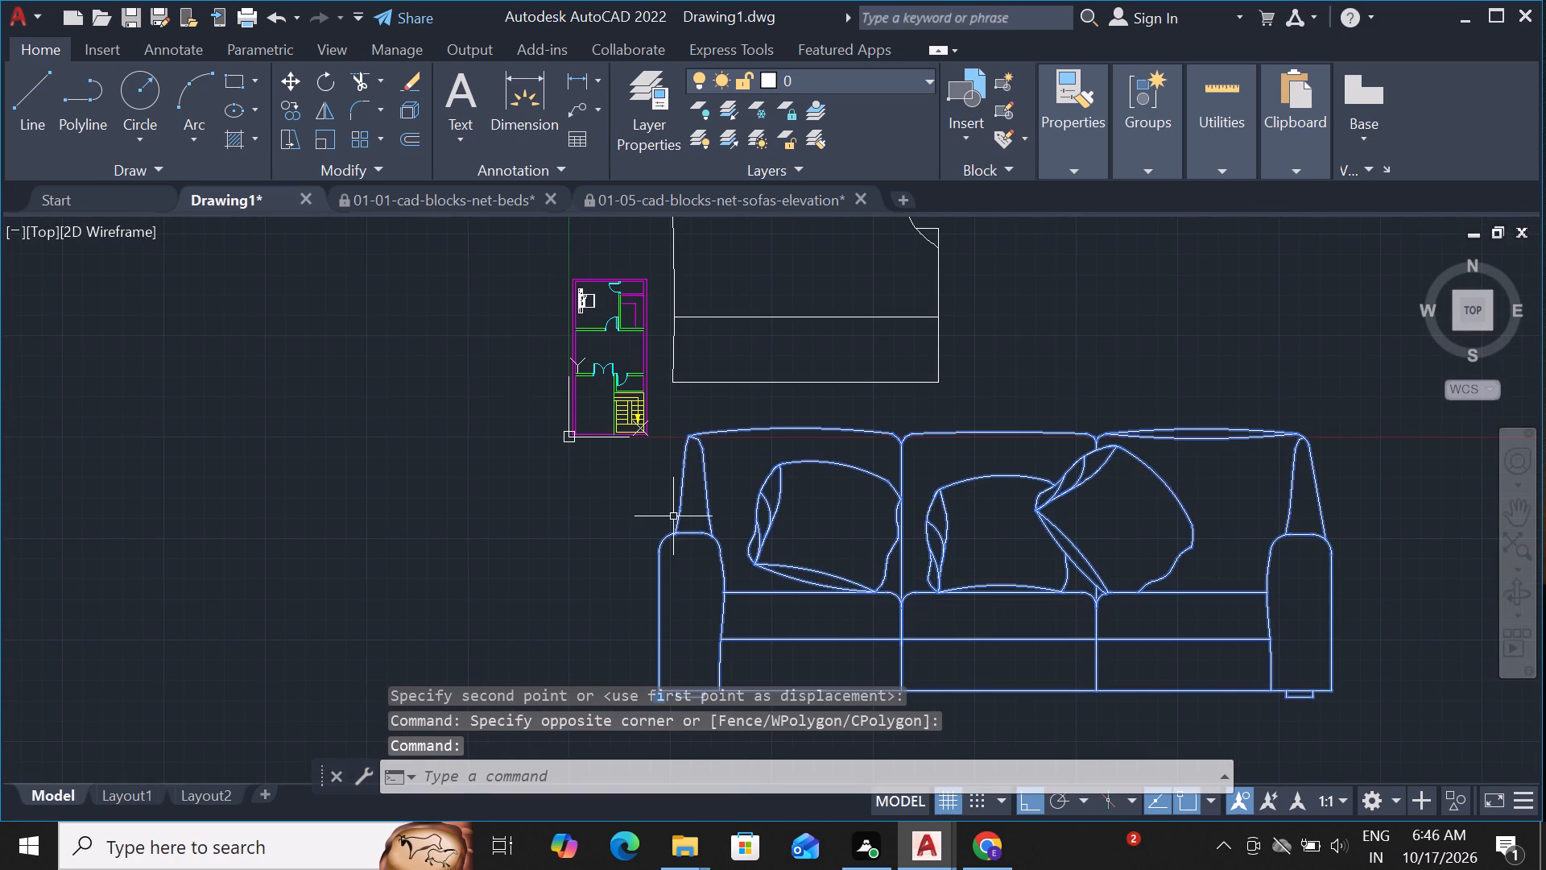
type("SC")
key("space")
left_click(673, 516)
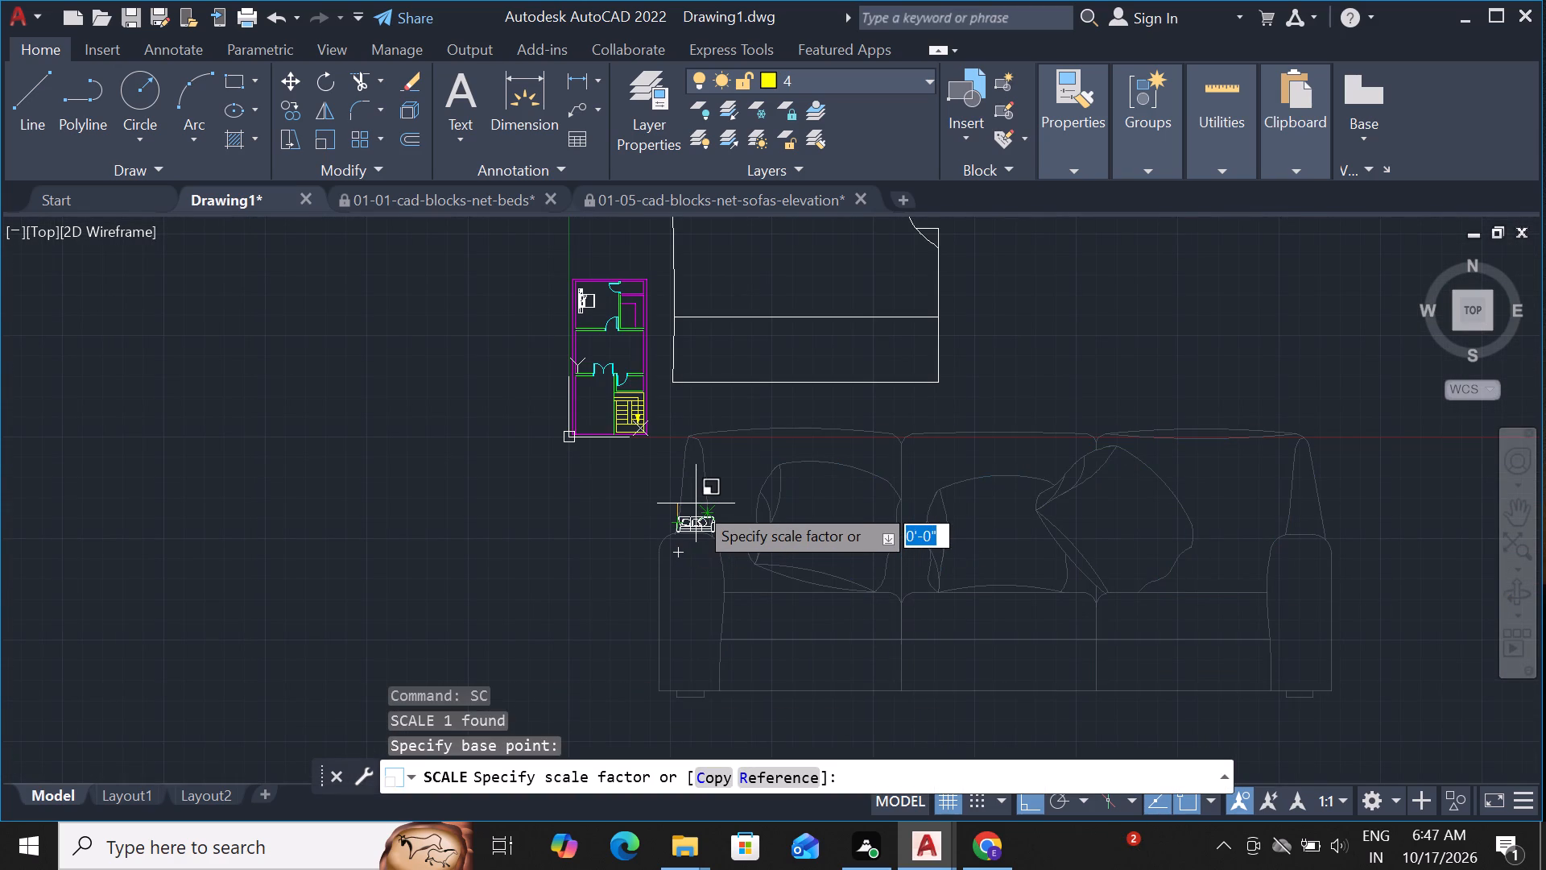
left_click(709, 499)
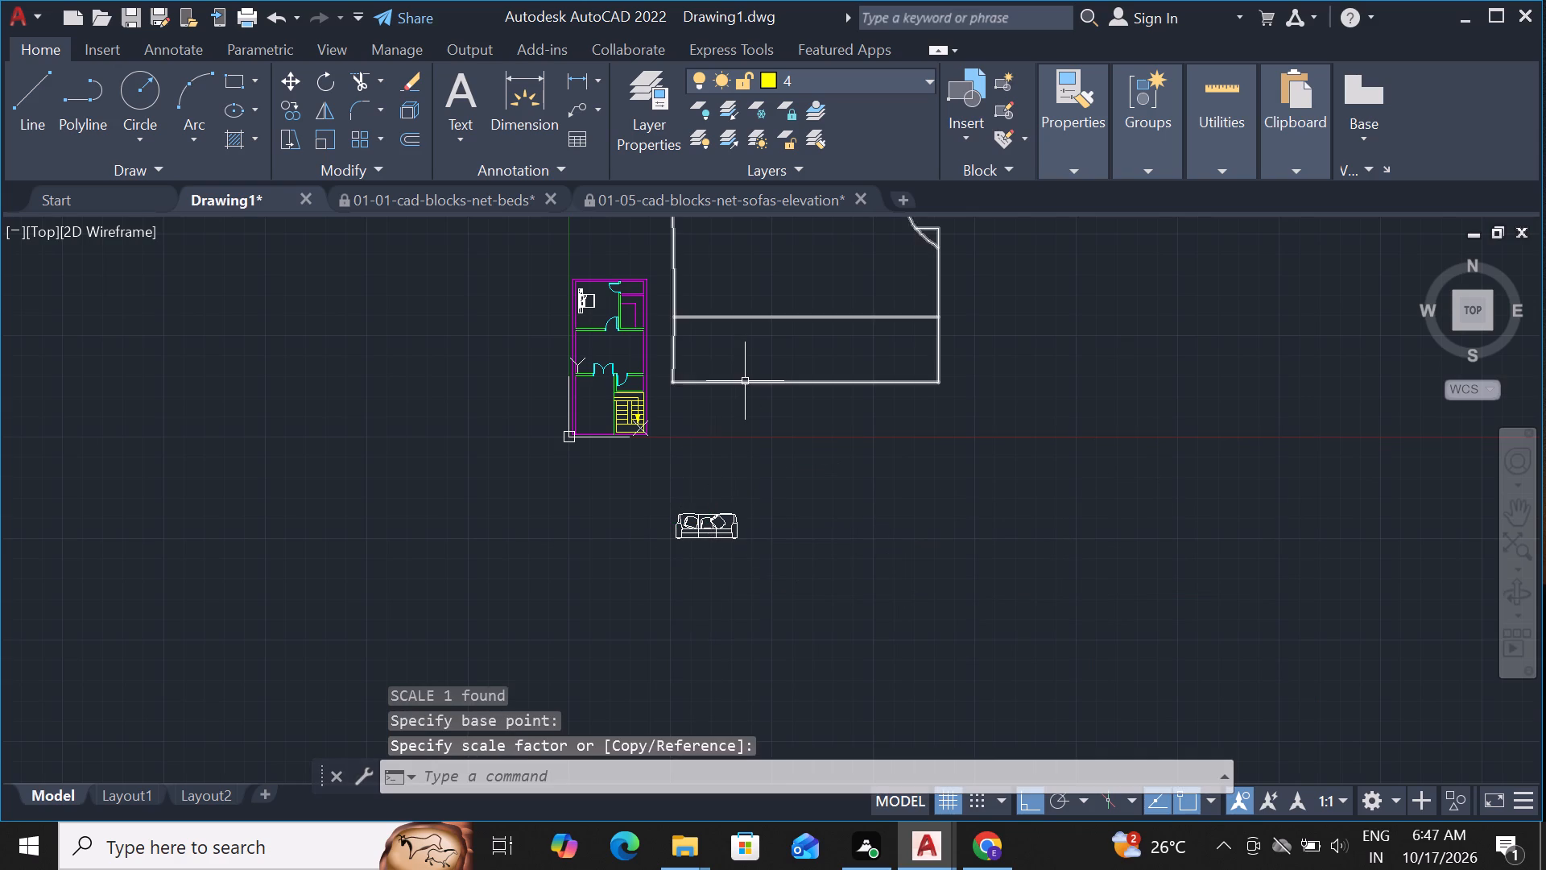
Scale the armchair side view beside the plan down freehand to slightly less than the plan's width.
left_click(745, 381)
type("SC")
key("space")
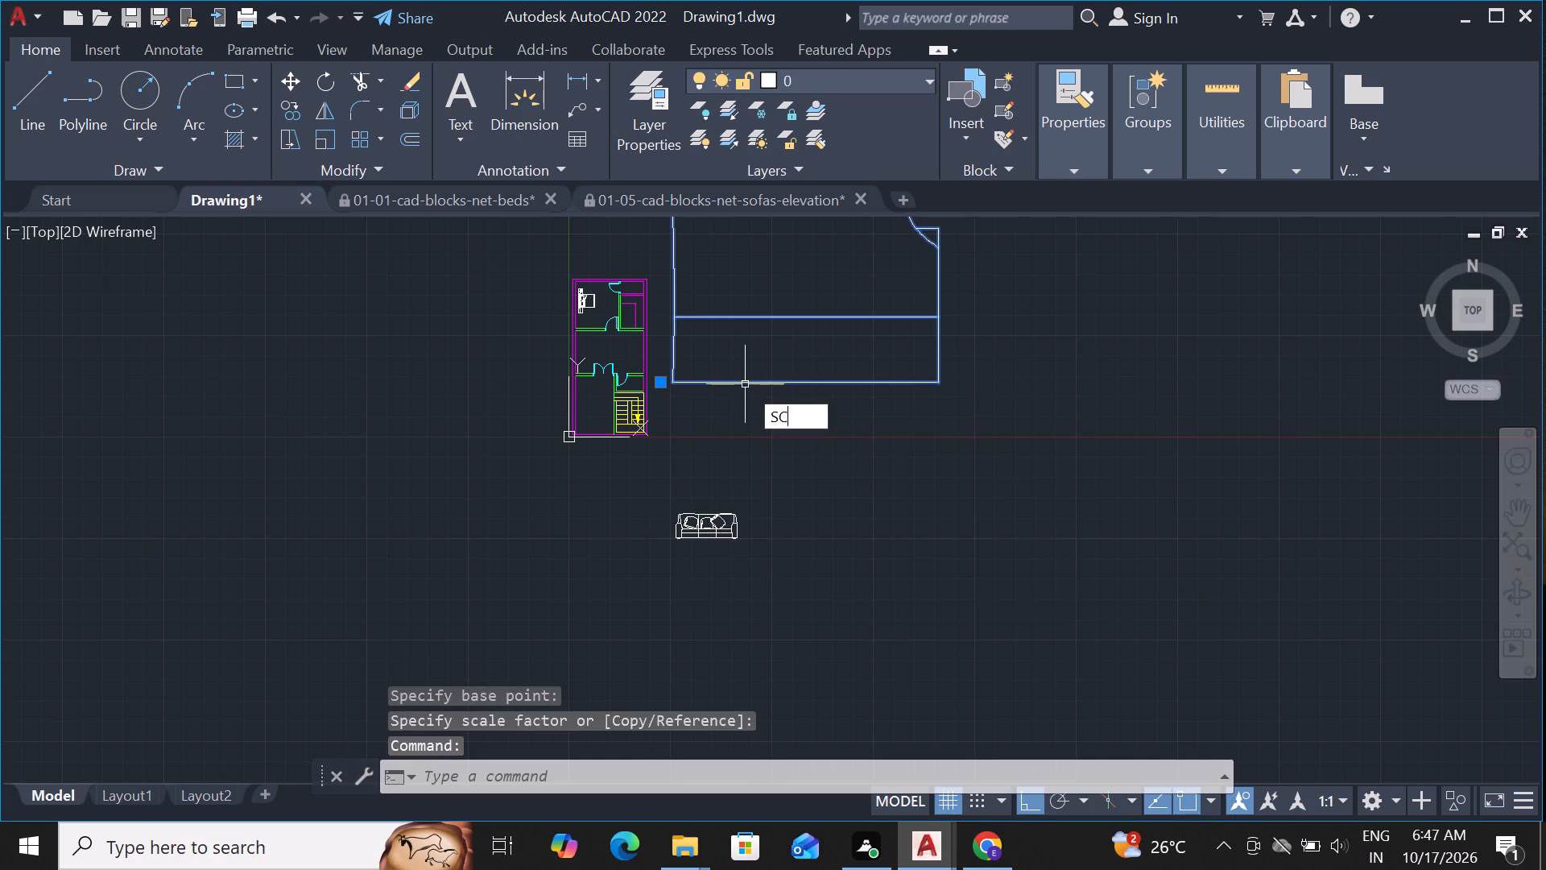
left_click(745, 384)
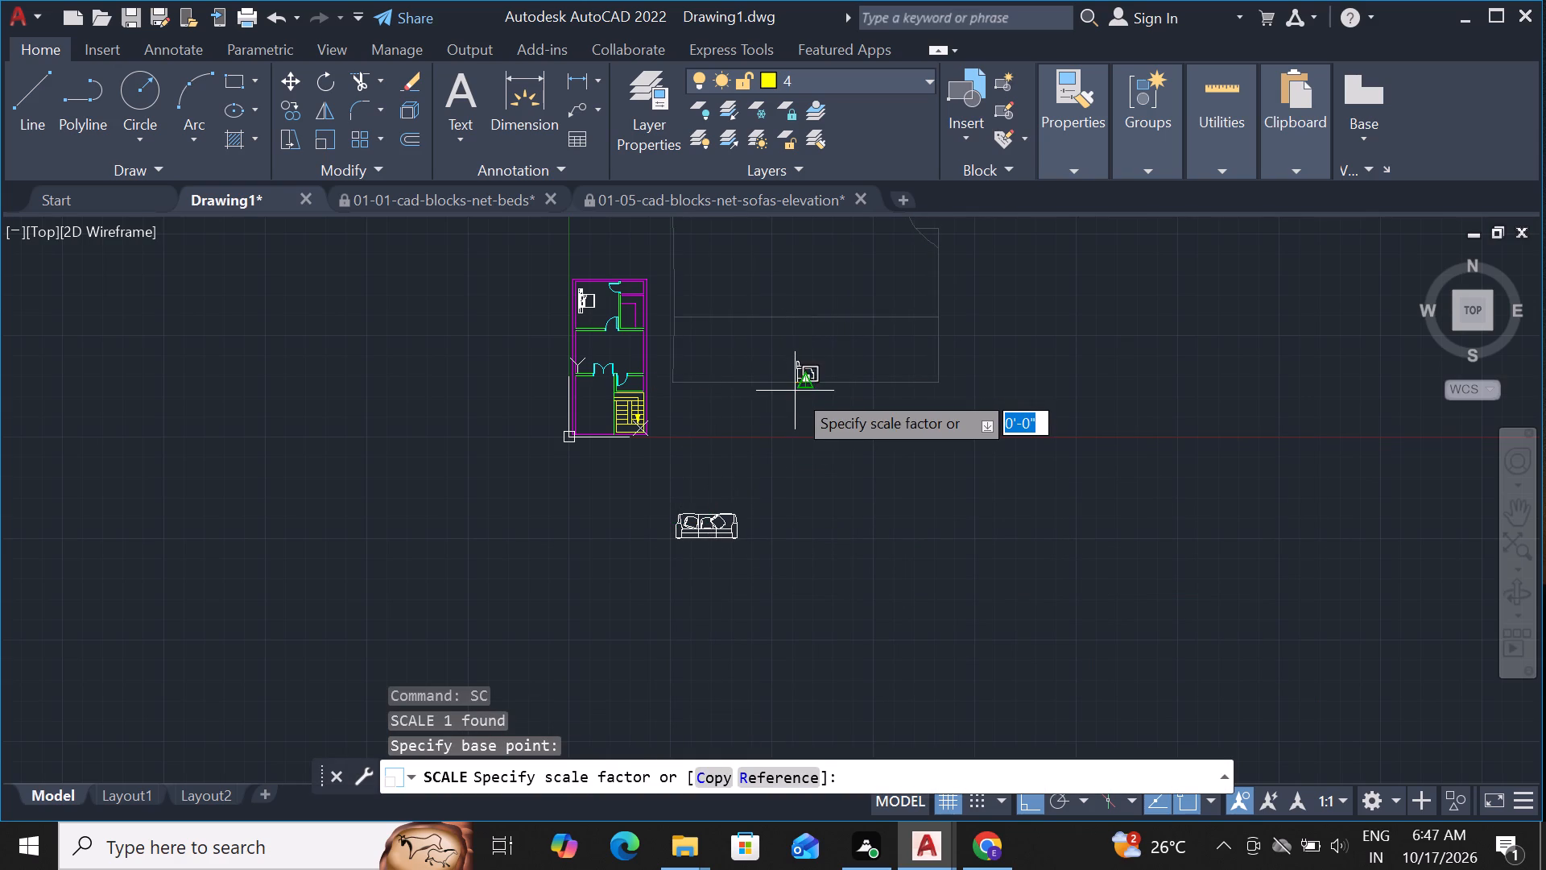
left_click(772, 396)
Move the three-seat sofa straight up about 47 feet, level with the plan's middle room.
scroll(766, 431, "down", 2)
scroll(742, 443, "up", 2)
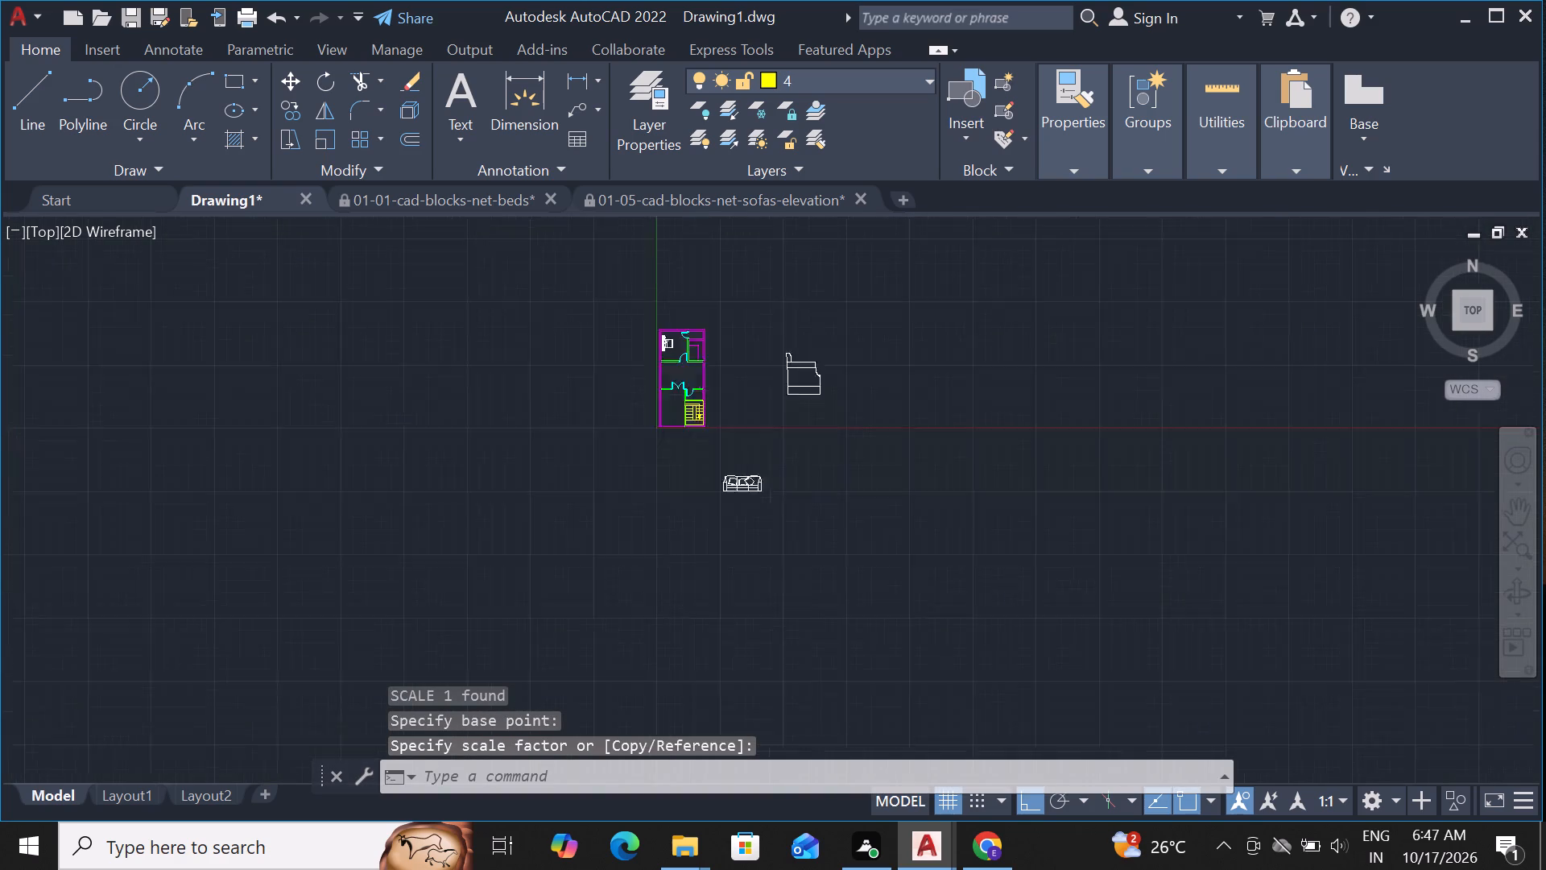
left_click(723, 504)
type("M")
key("space")
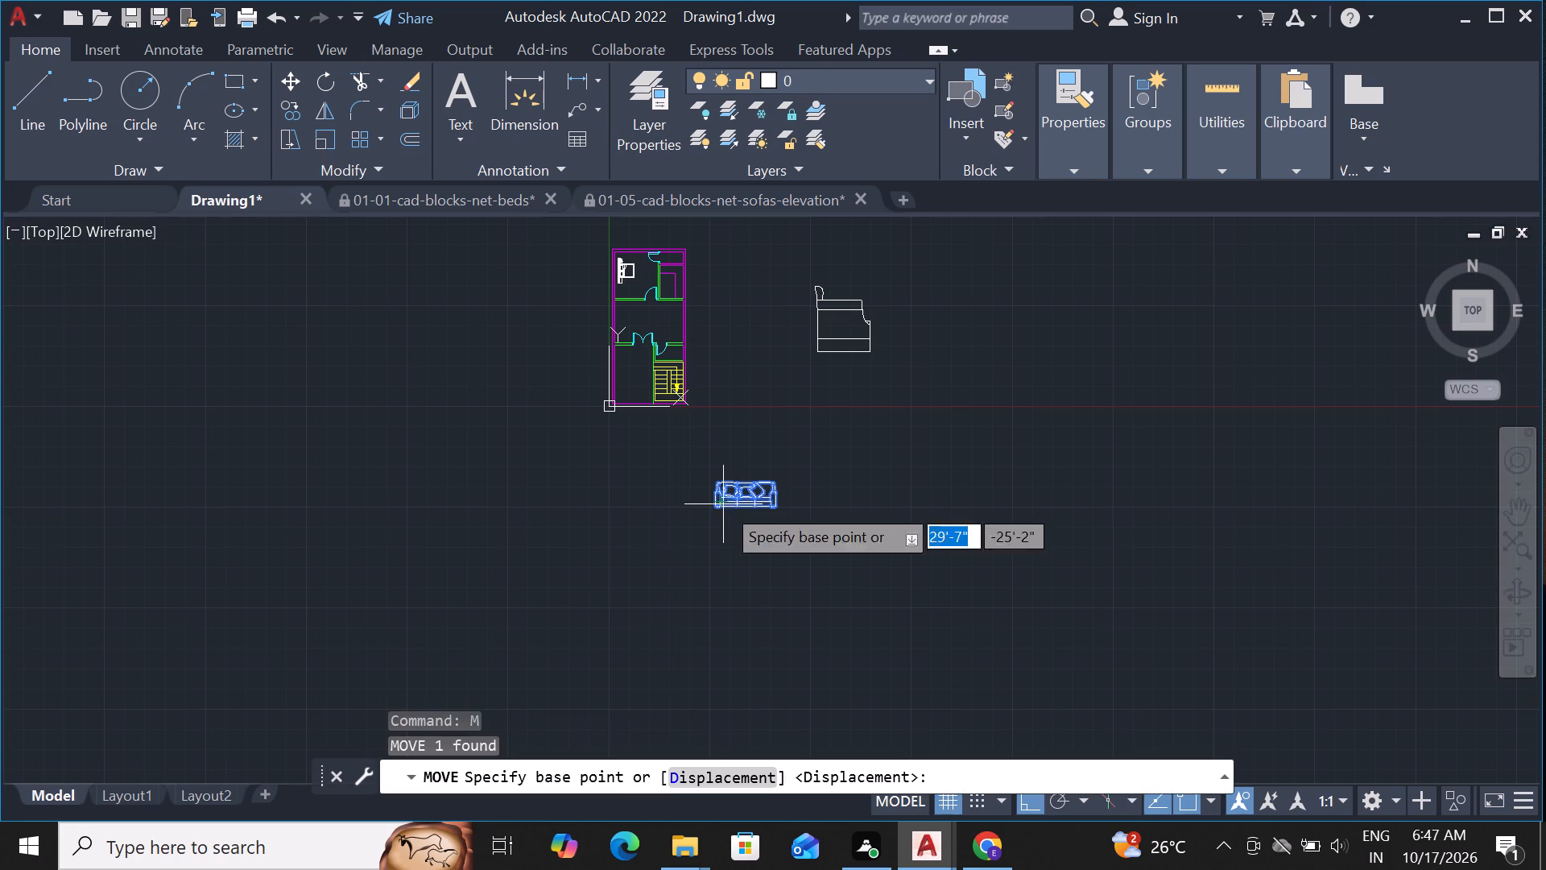
left_click(729, 499)
scroll(591, 354, "up", 4)
scroll(626, 322, "down", 1)
scroll(618, 426, "down", 3)
scroll(639, 378, "up", 3)
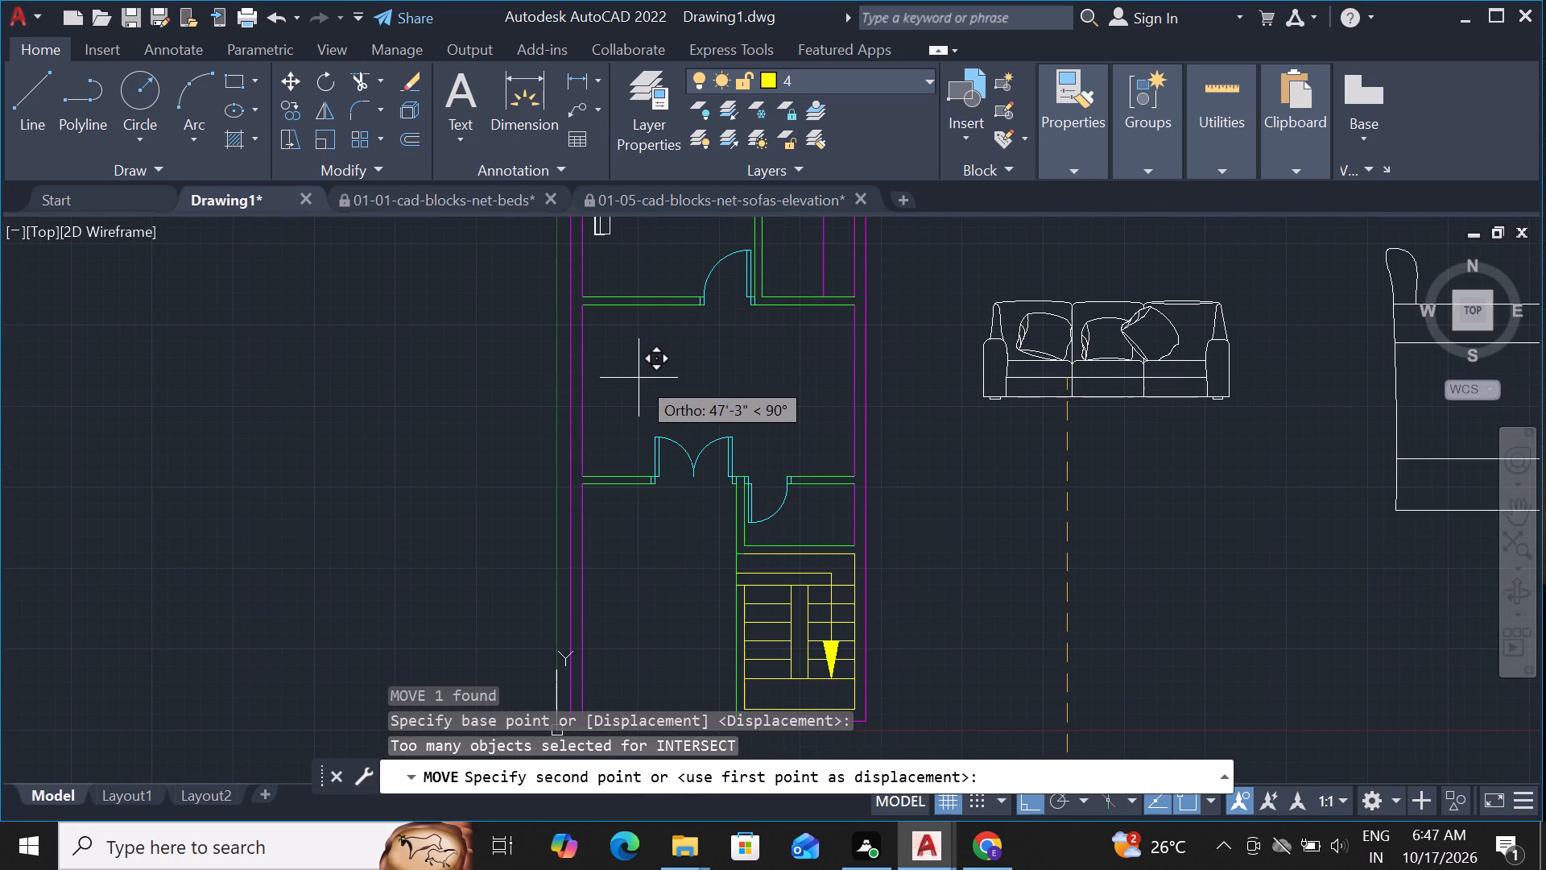
left_click(637, 382)
Move the three-seat sofa horizontally left into the plan's middle room, just below its upper partition.
left_click(1188, 353)
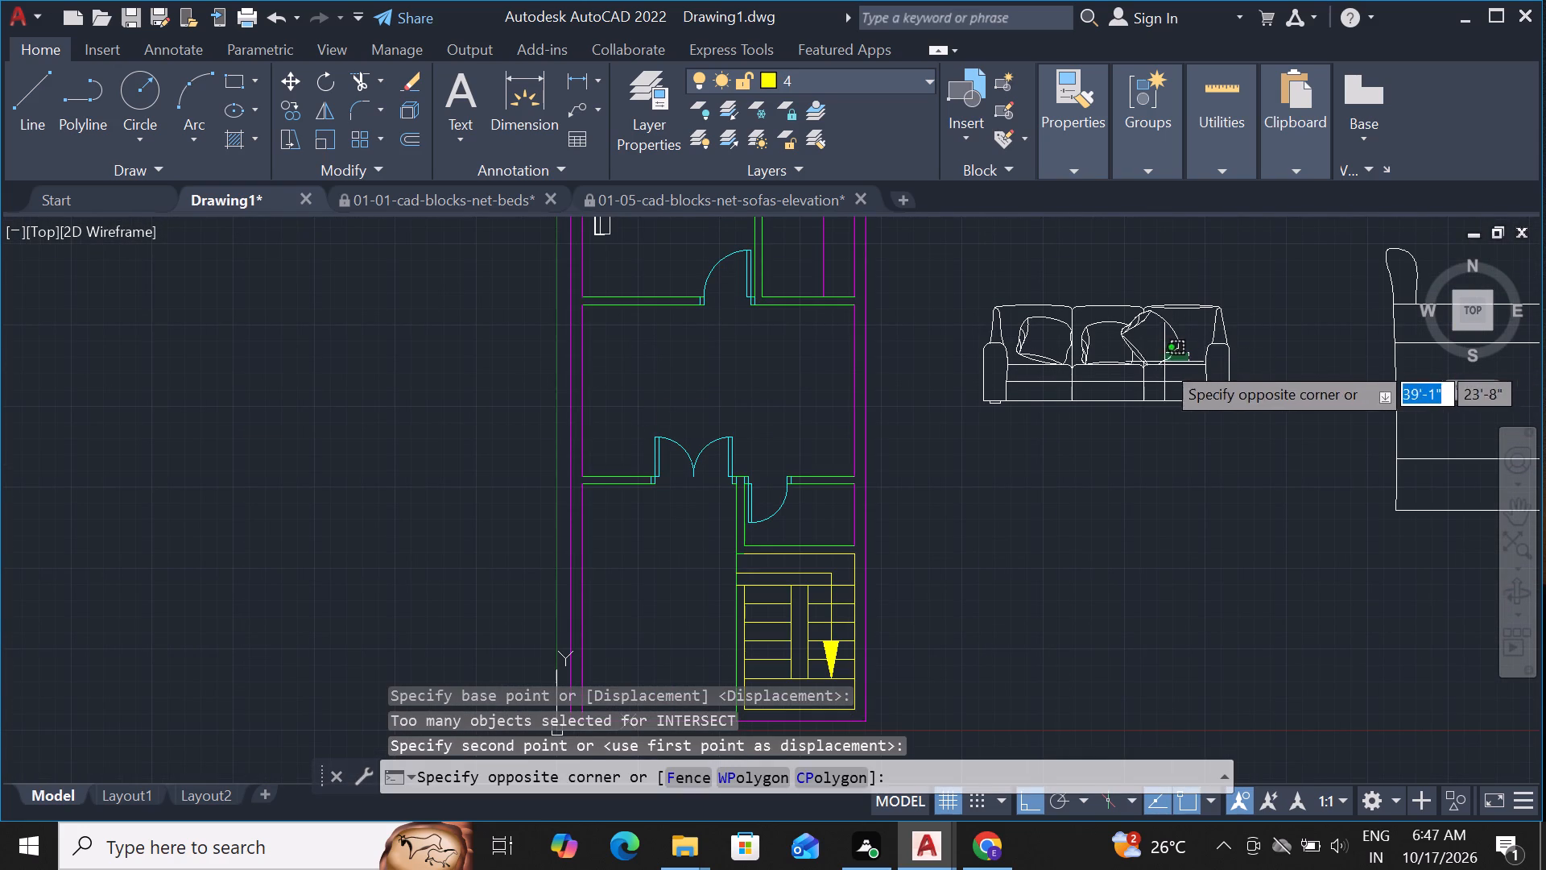
left_click(1153, 367)
type("M")
key("space")
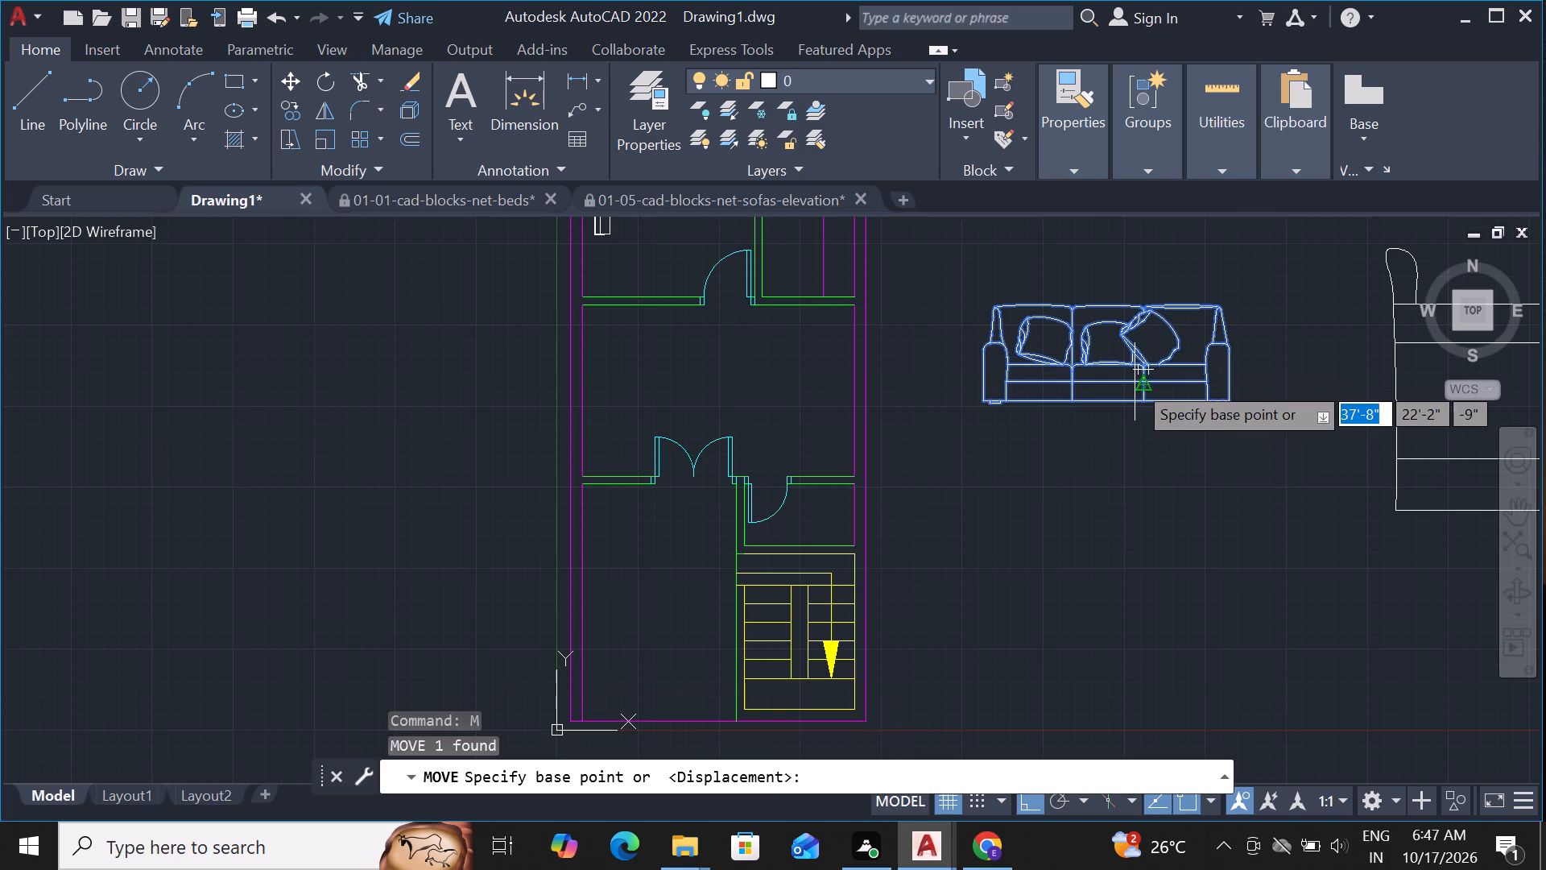
left_click(1139, 373)
scroll(684, 454, "up", 2)
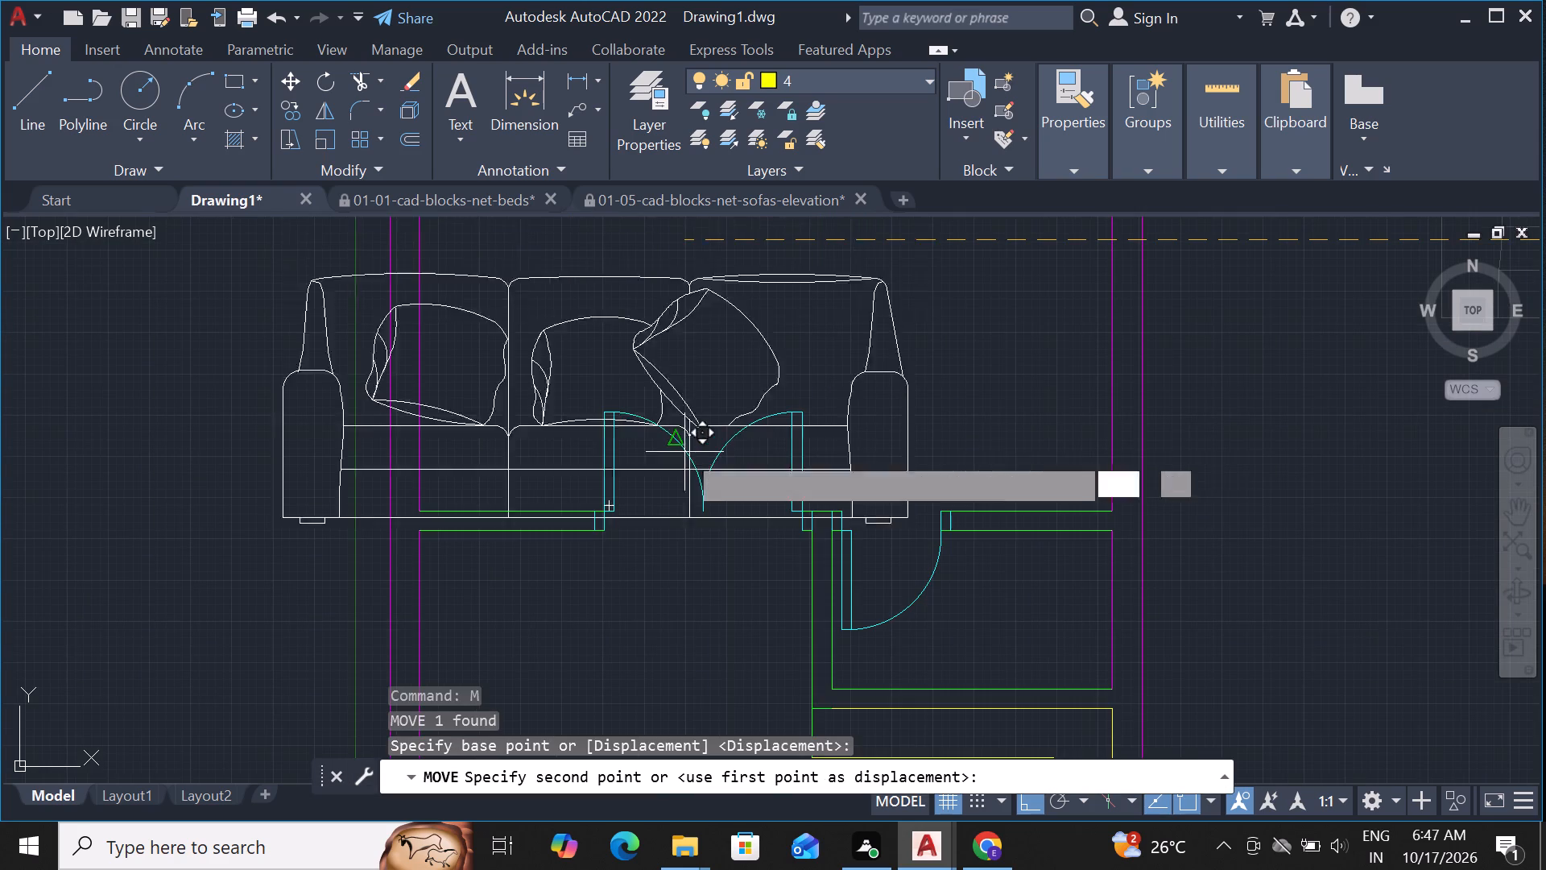
left_click(719, 389)
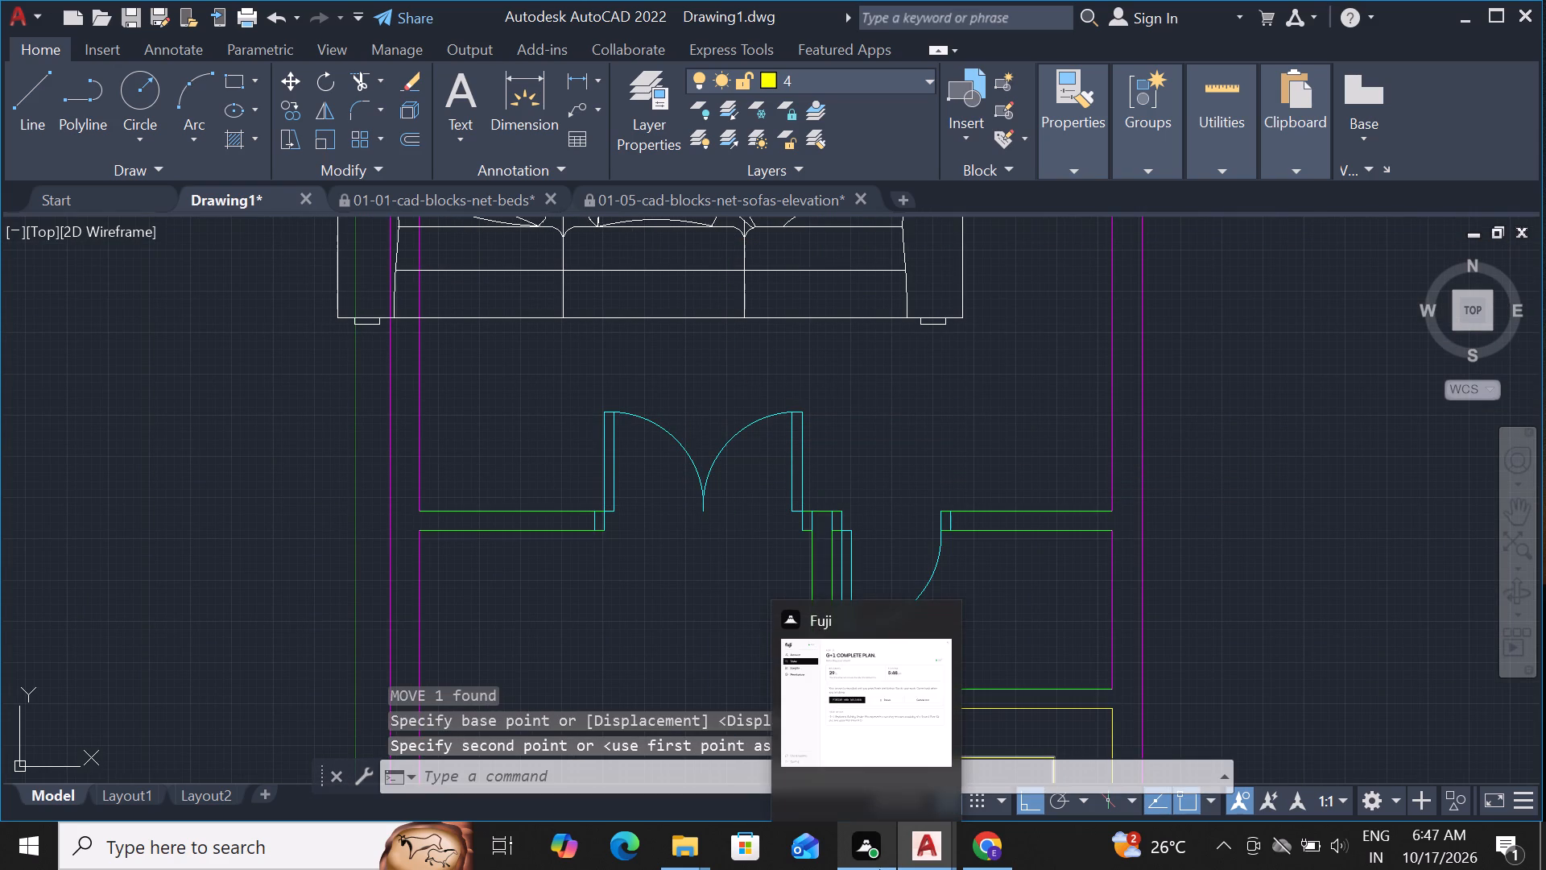
Scale the sofa down freehand to about a third of the middle room's width, inside the left wall.
scroll(390, 568, "down", 2)
scroll(432, 433, "up", 1)
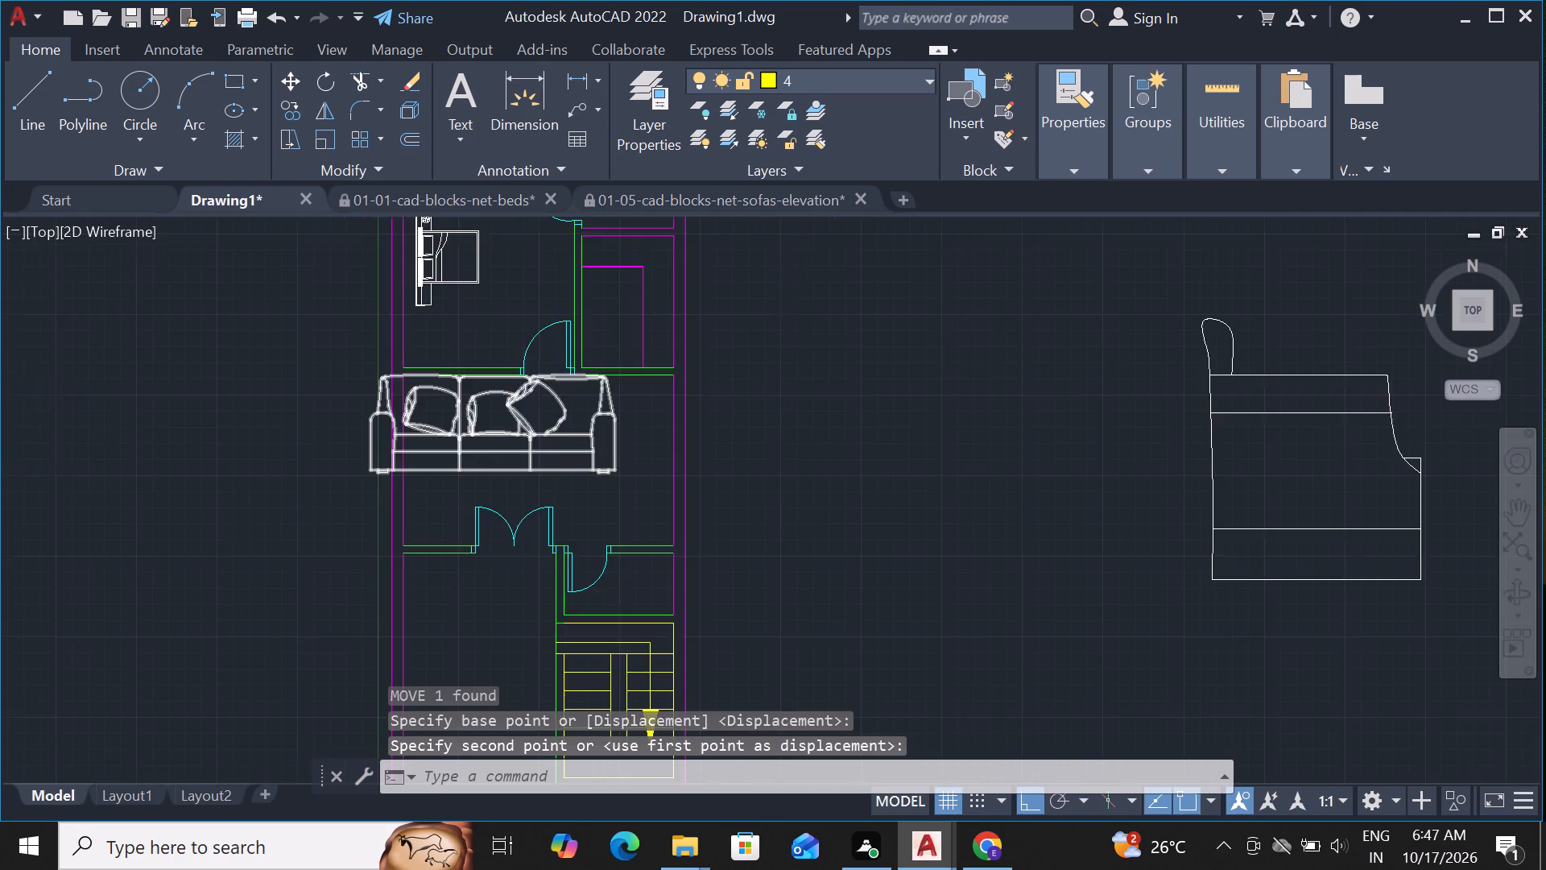
scroll(432, 433, "up", 1)
left_click(443, 429)
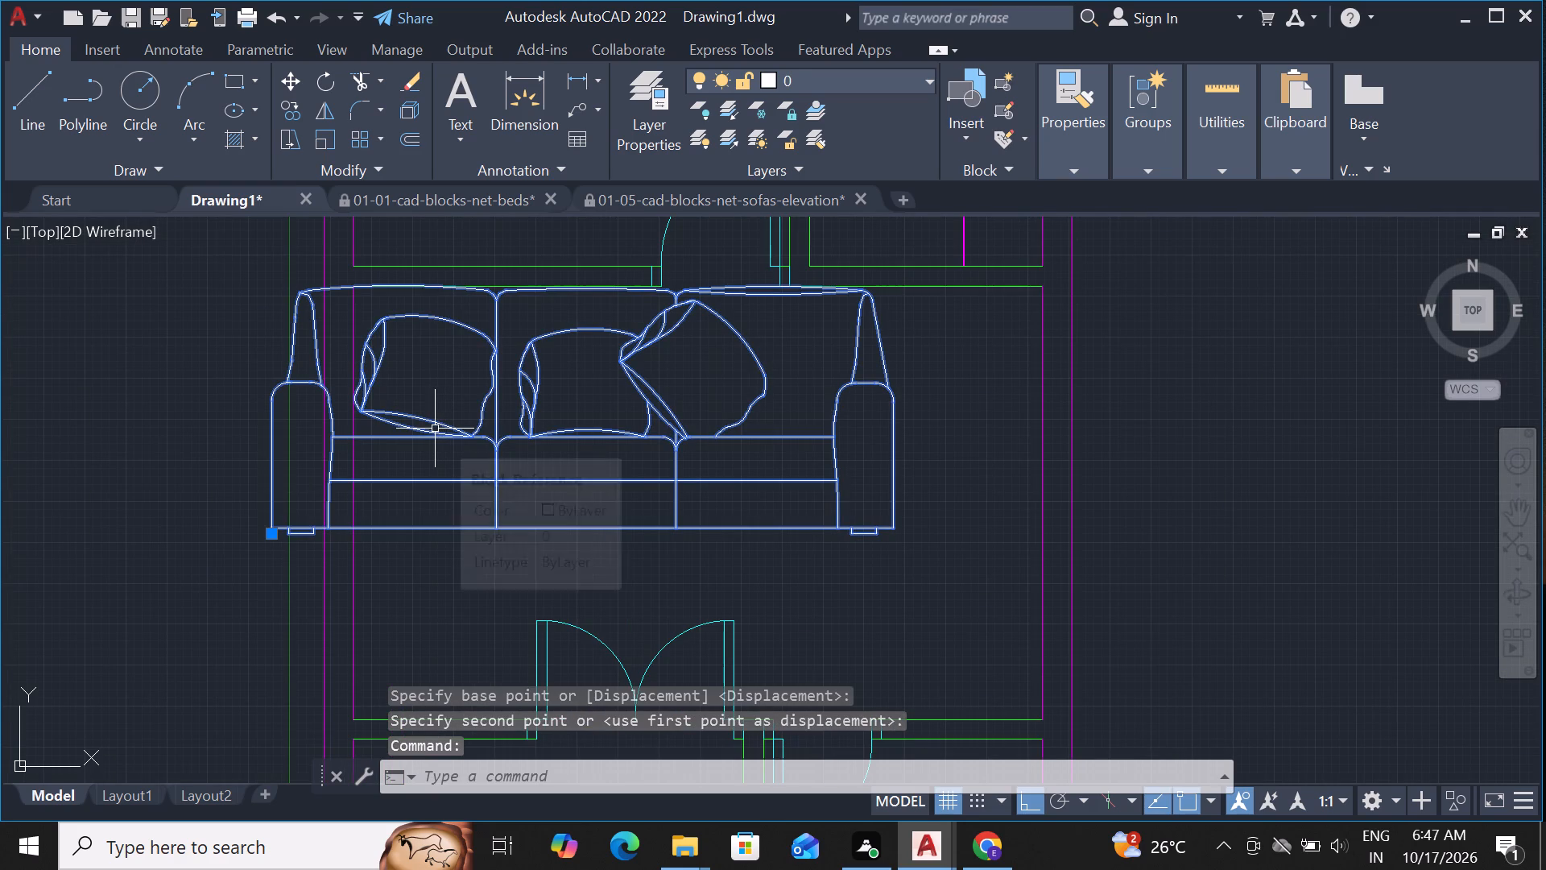
type("SC")
key("space")
left_click(435, 429)
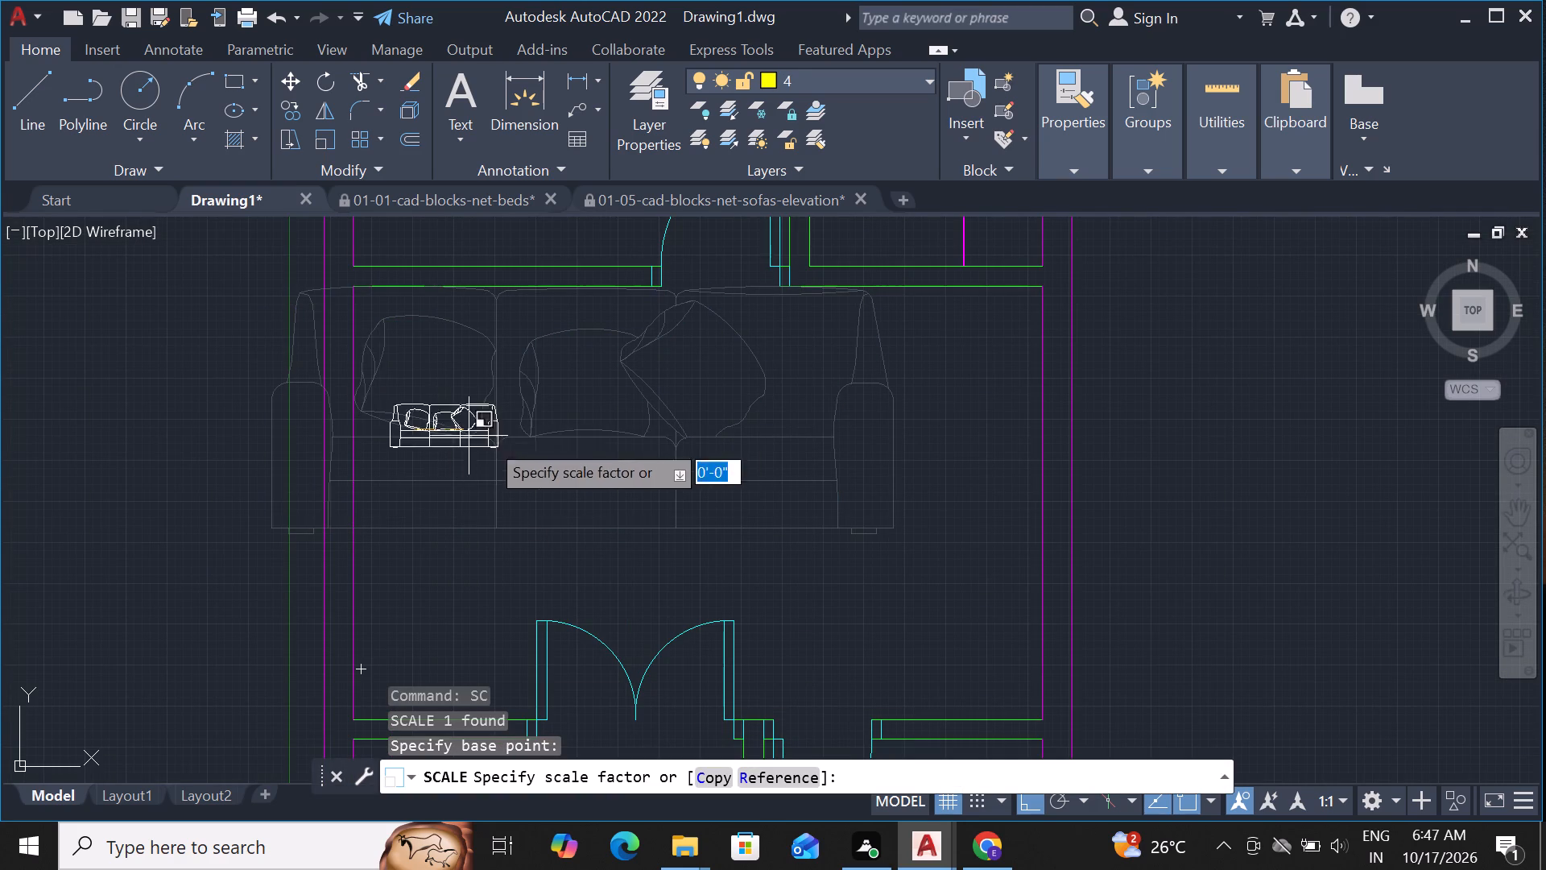
left_click(525, 445)
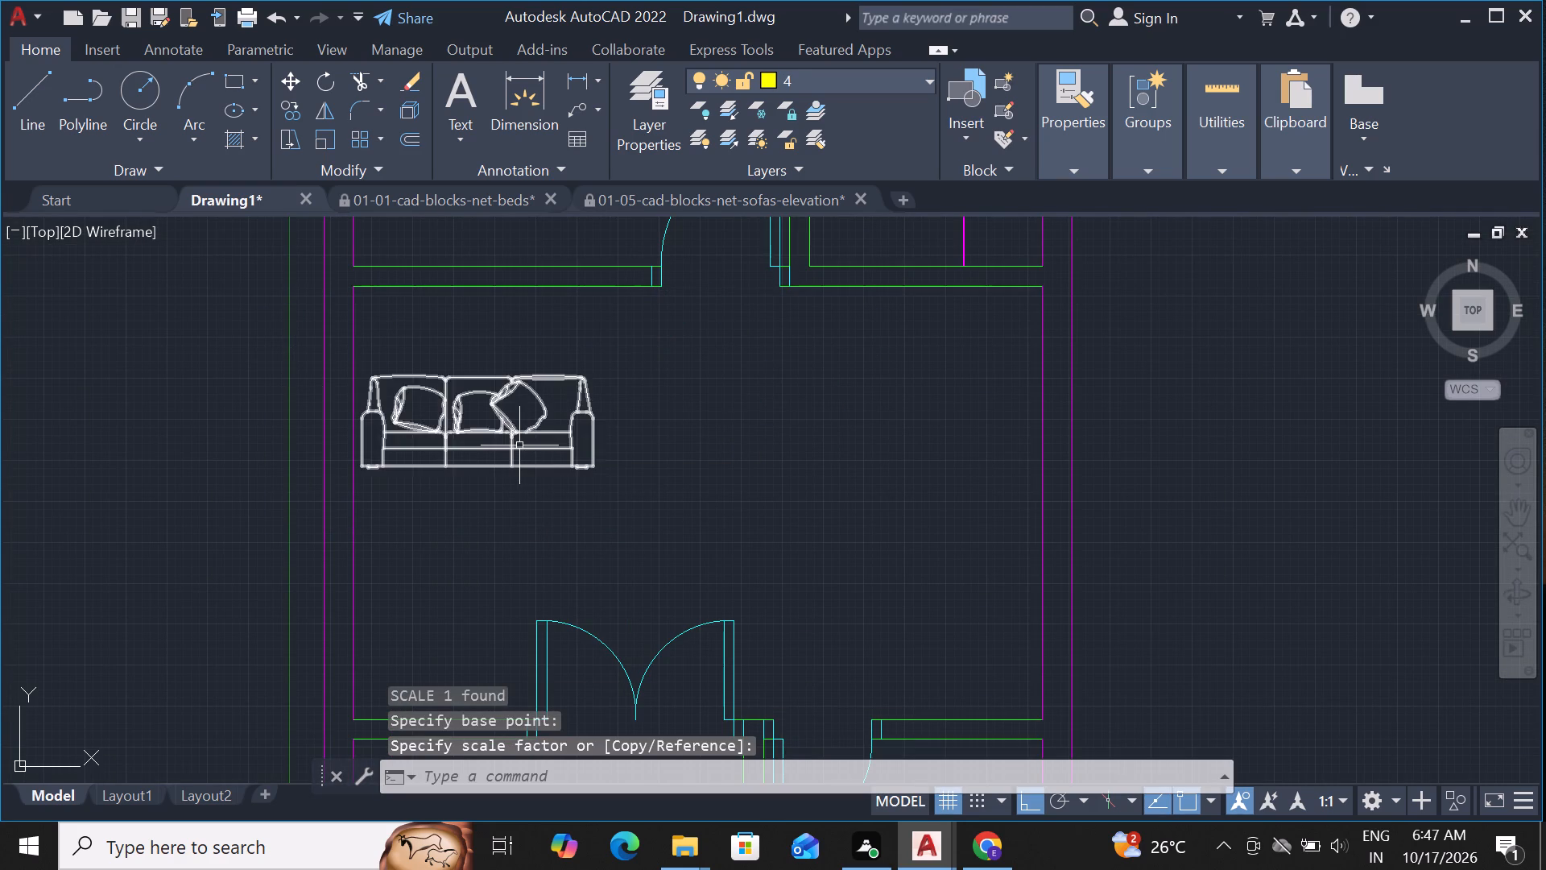
Rotate the sofa 90 degrees counterclockwise so that its back faces the middle room's left wall.
left_click(519, 445)
key("r")
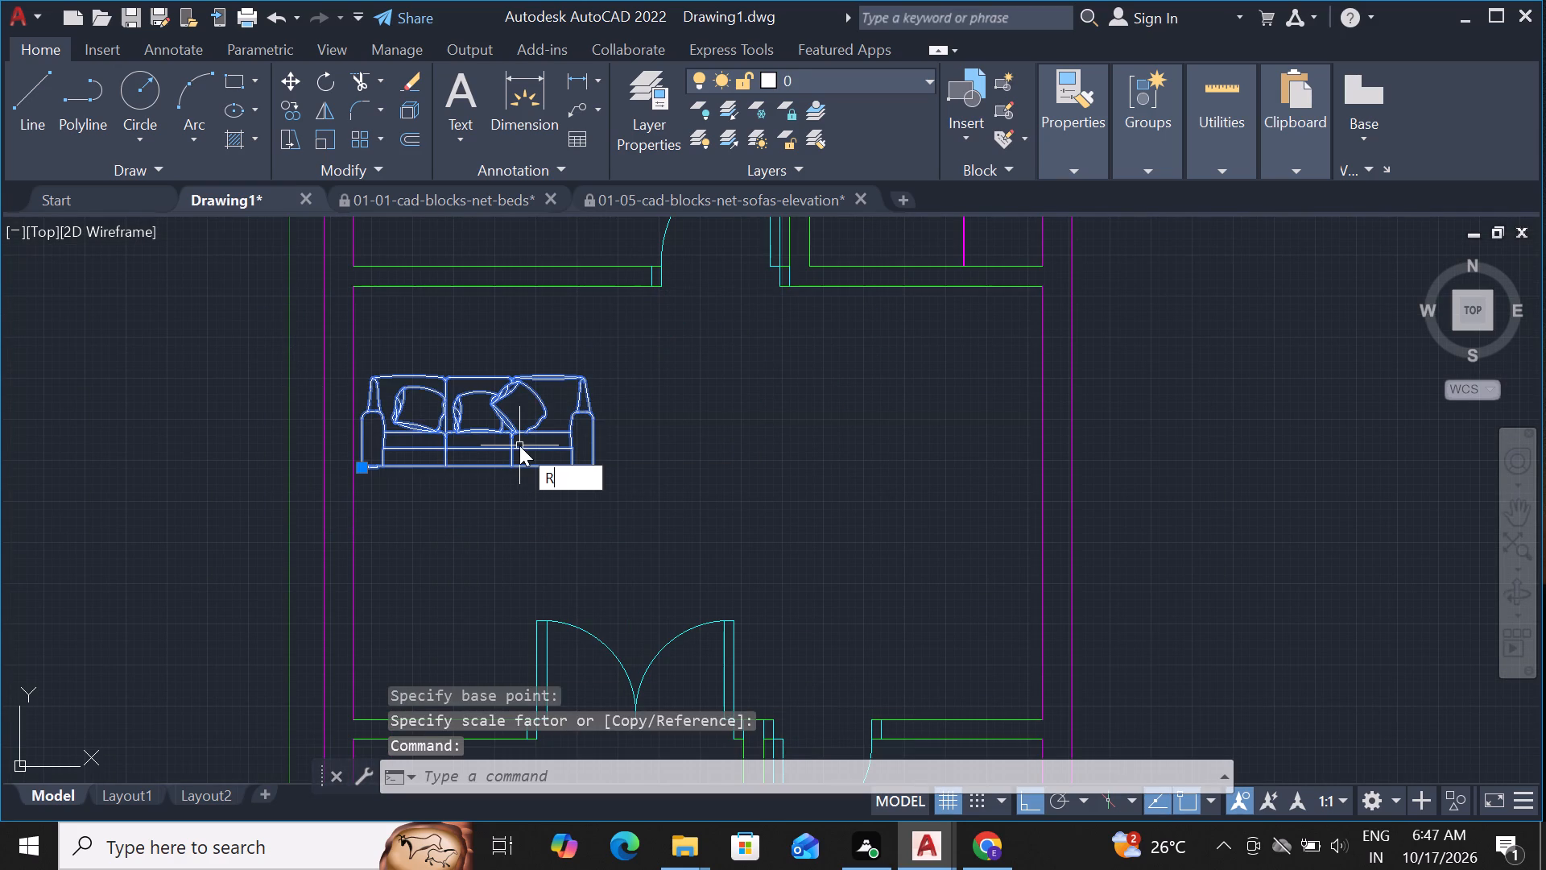
type("OM")
key("super+a")
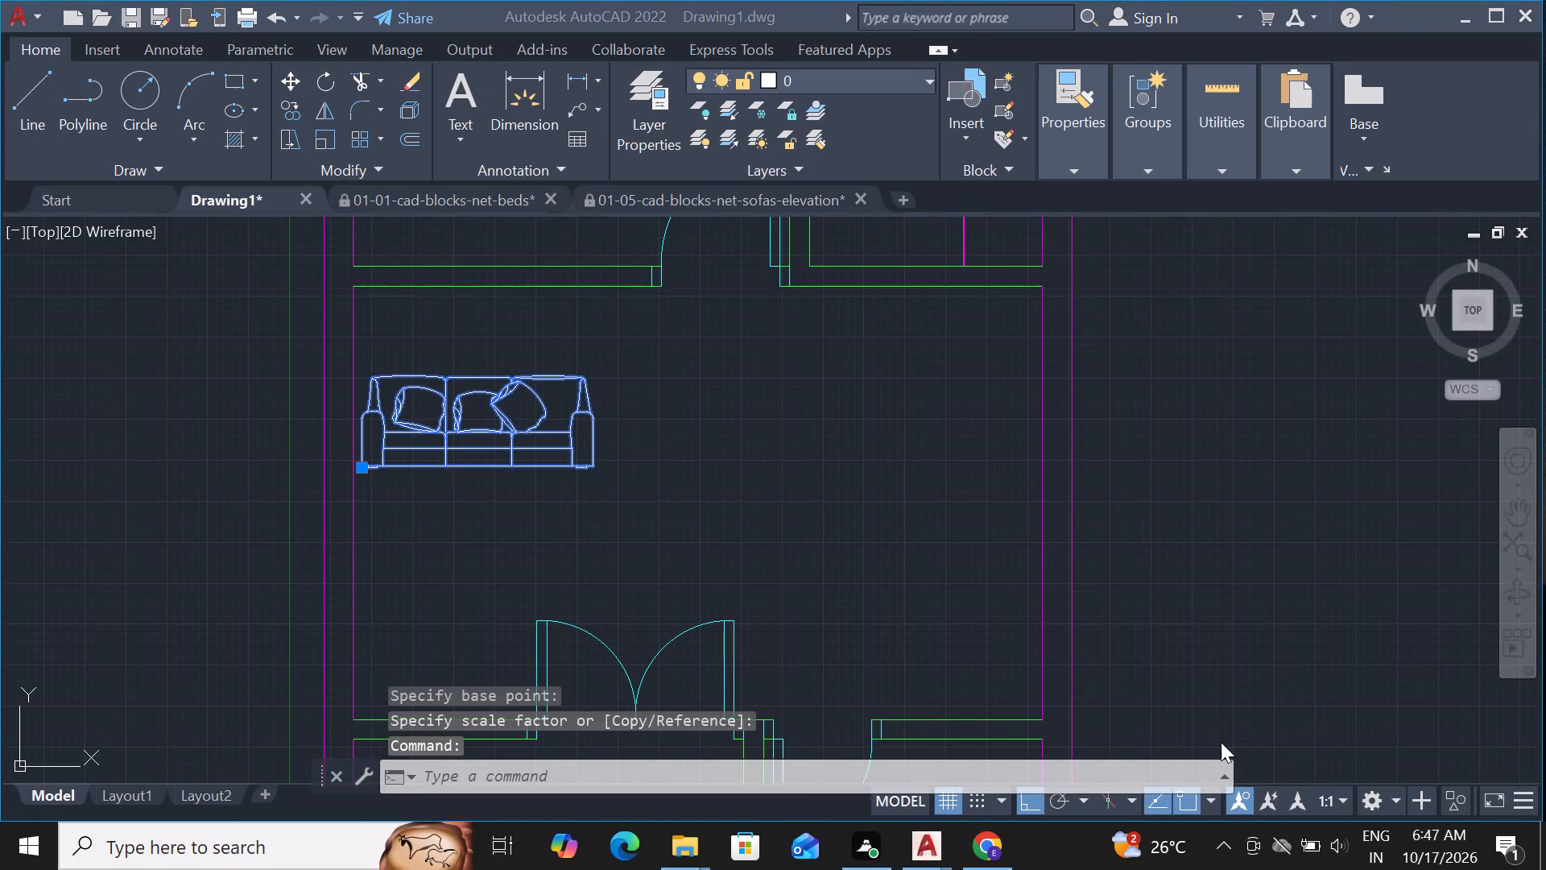
scroll(1212, 812, "up", 1)
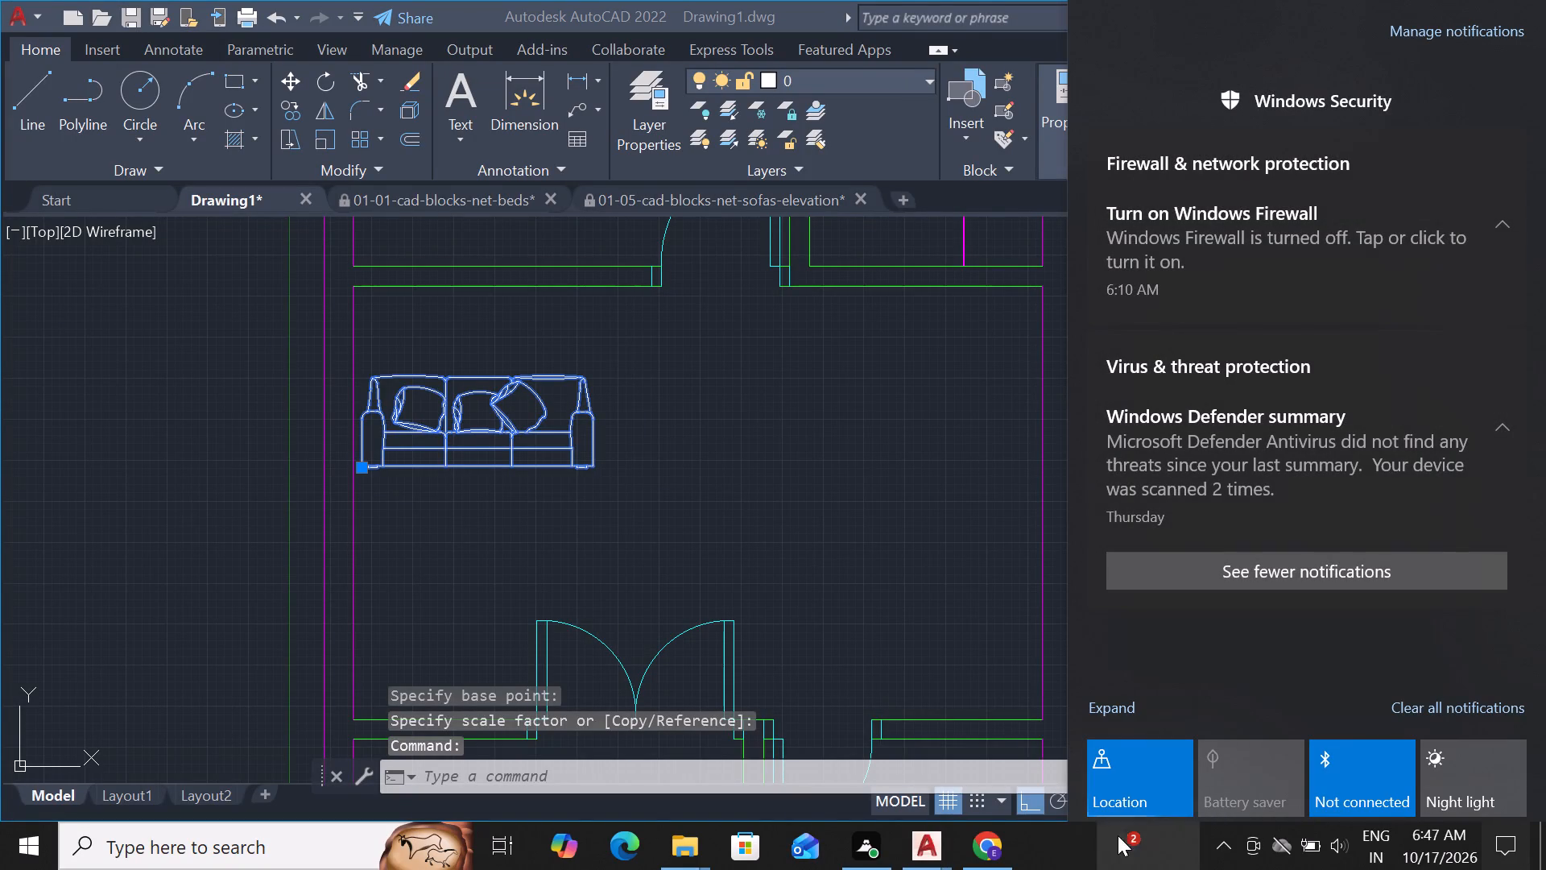
key("space")
key("Escape")
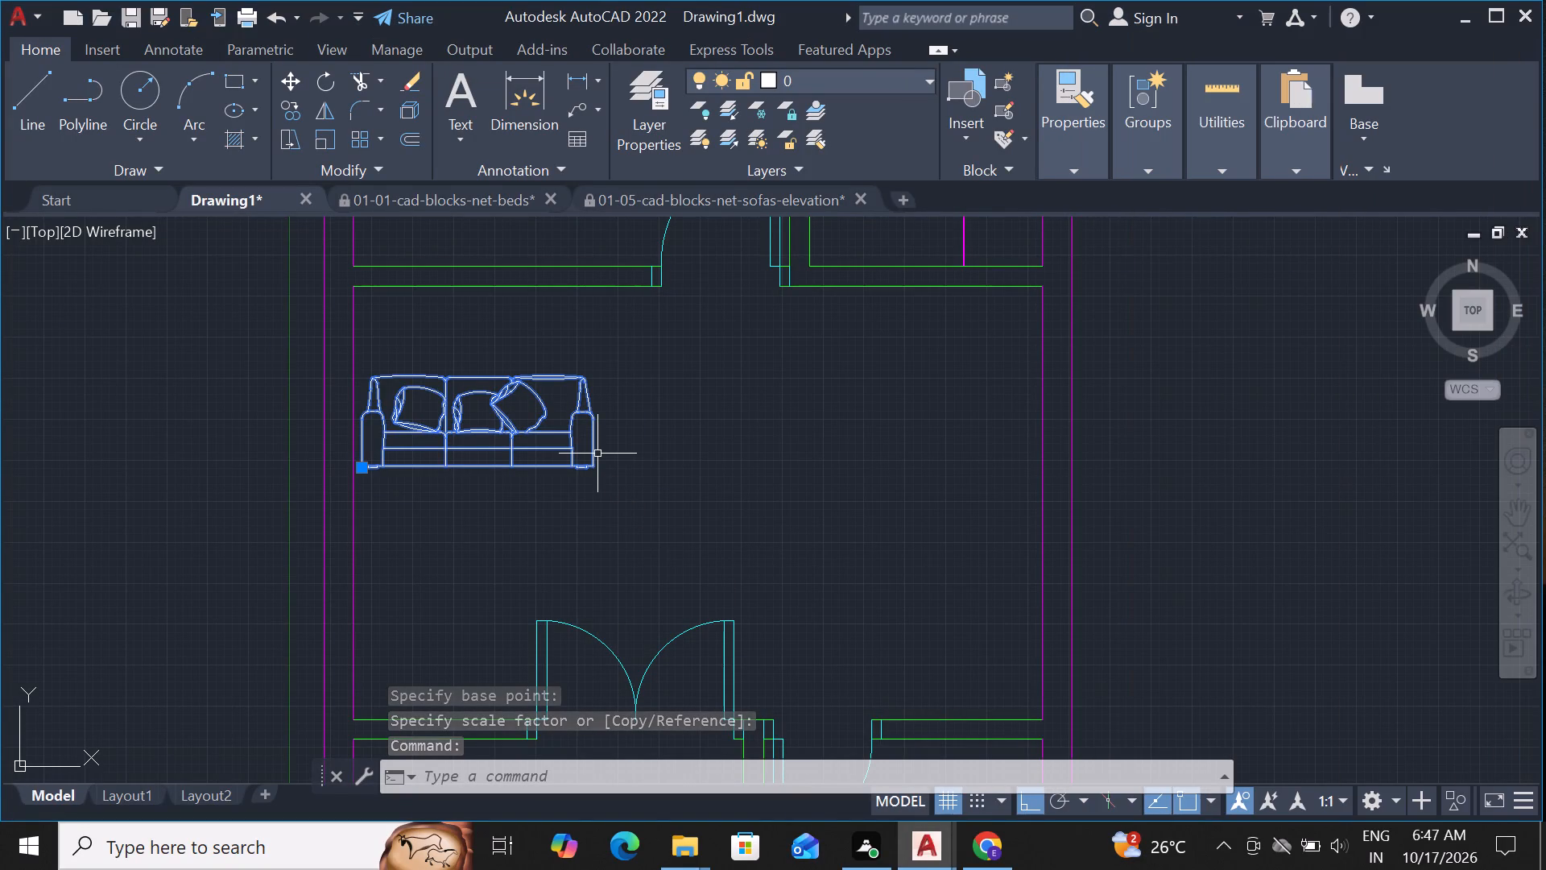
type("RO")
key("space")
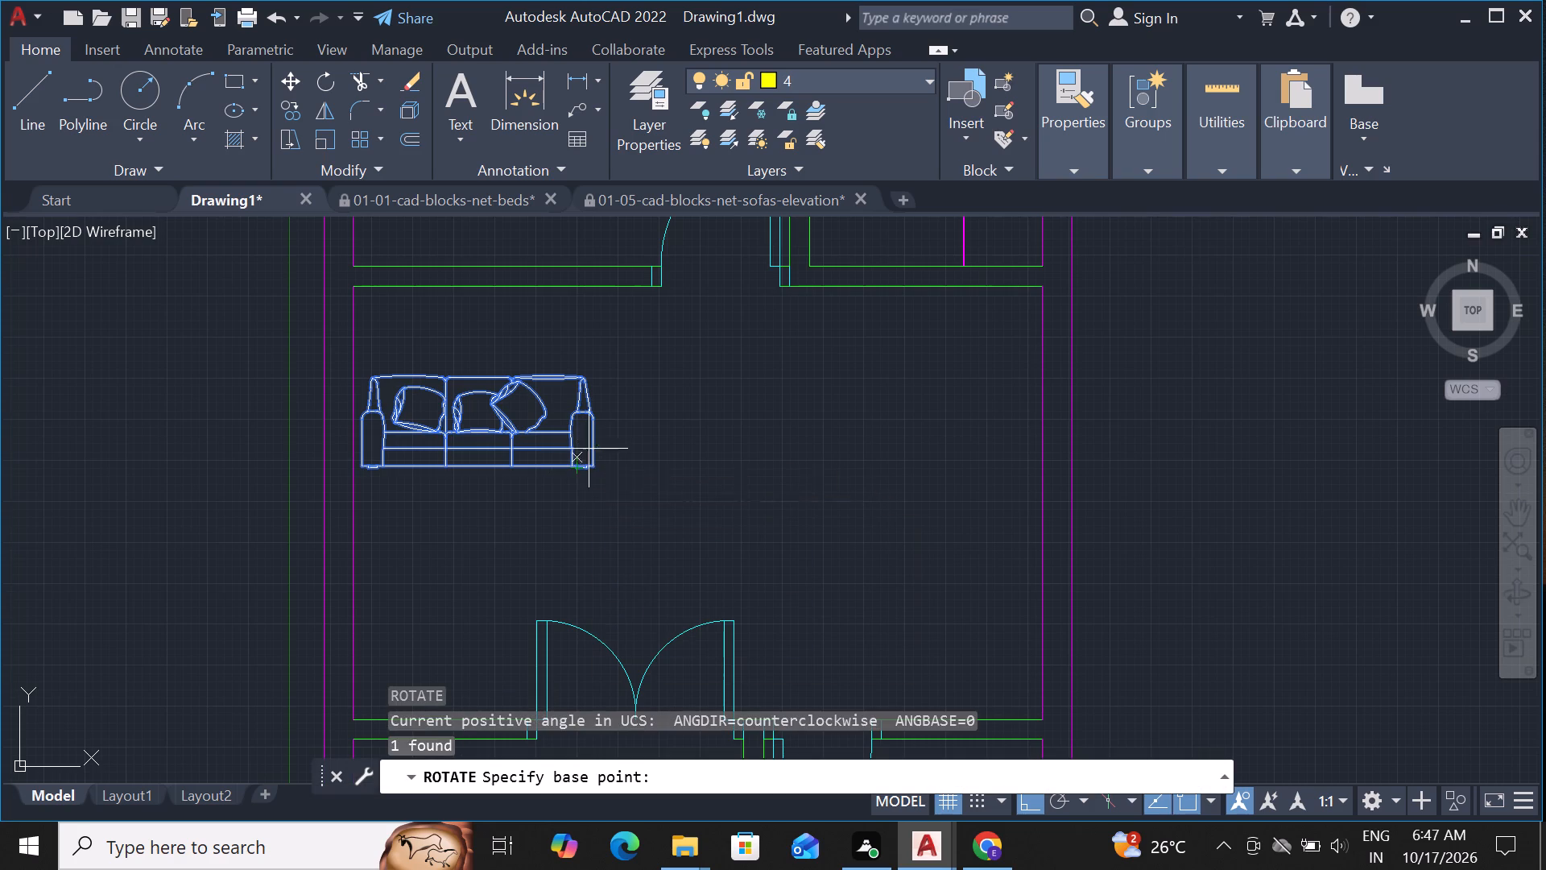
left_click(589, 449)
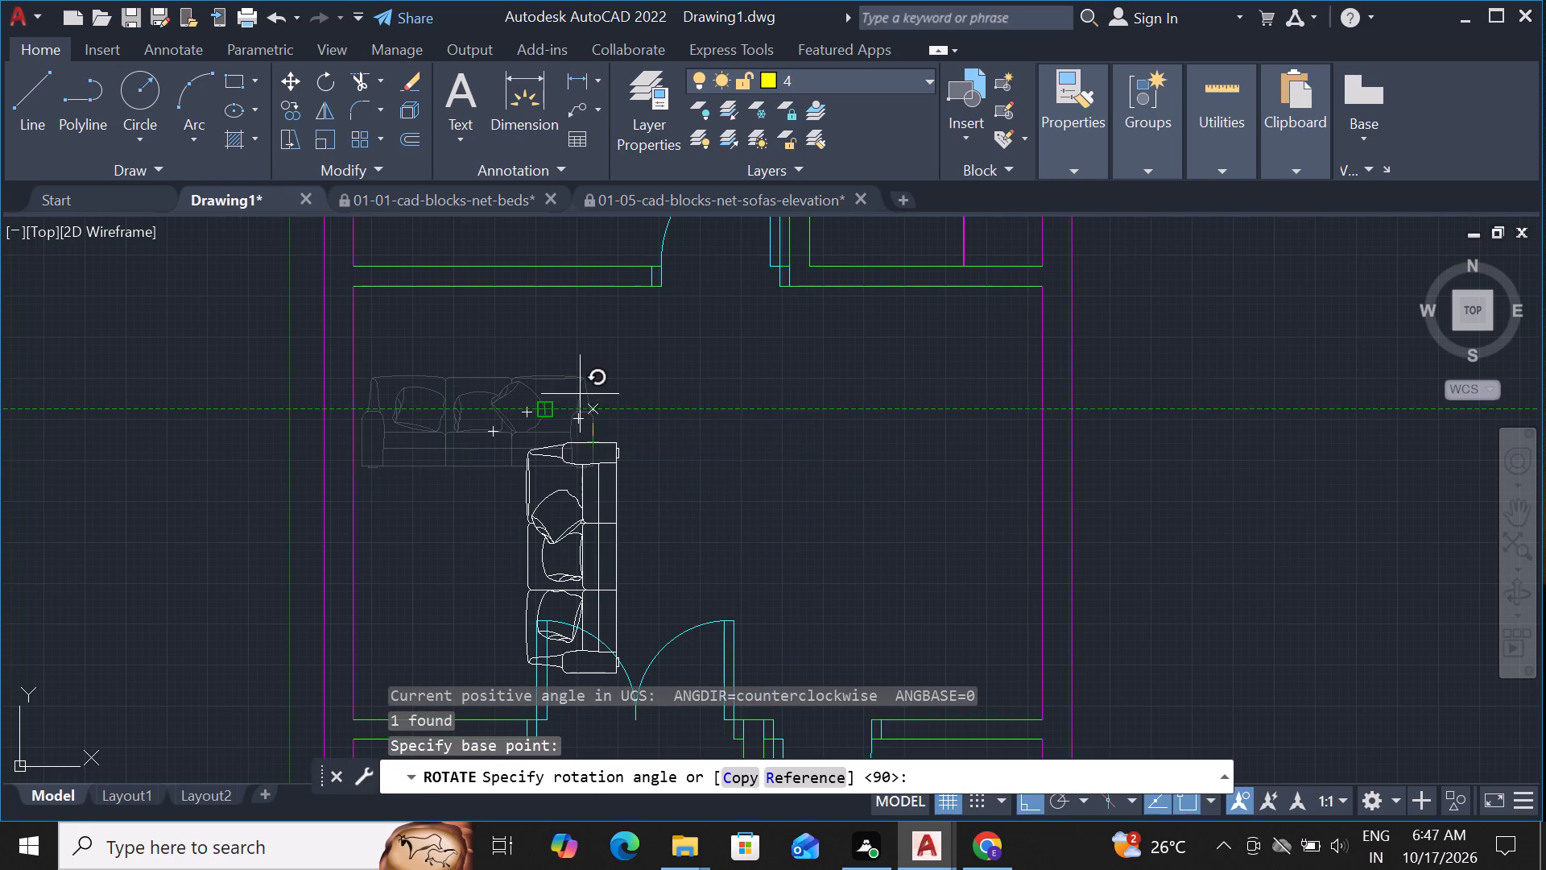
left_click(608, 417)
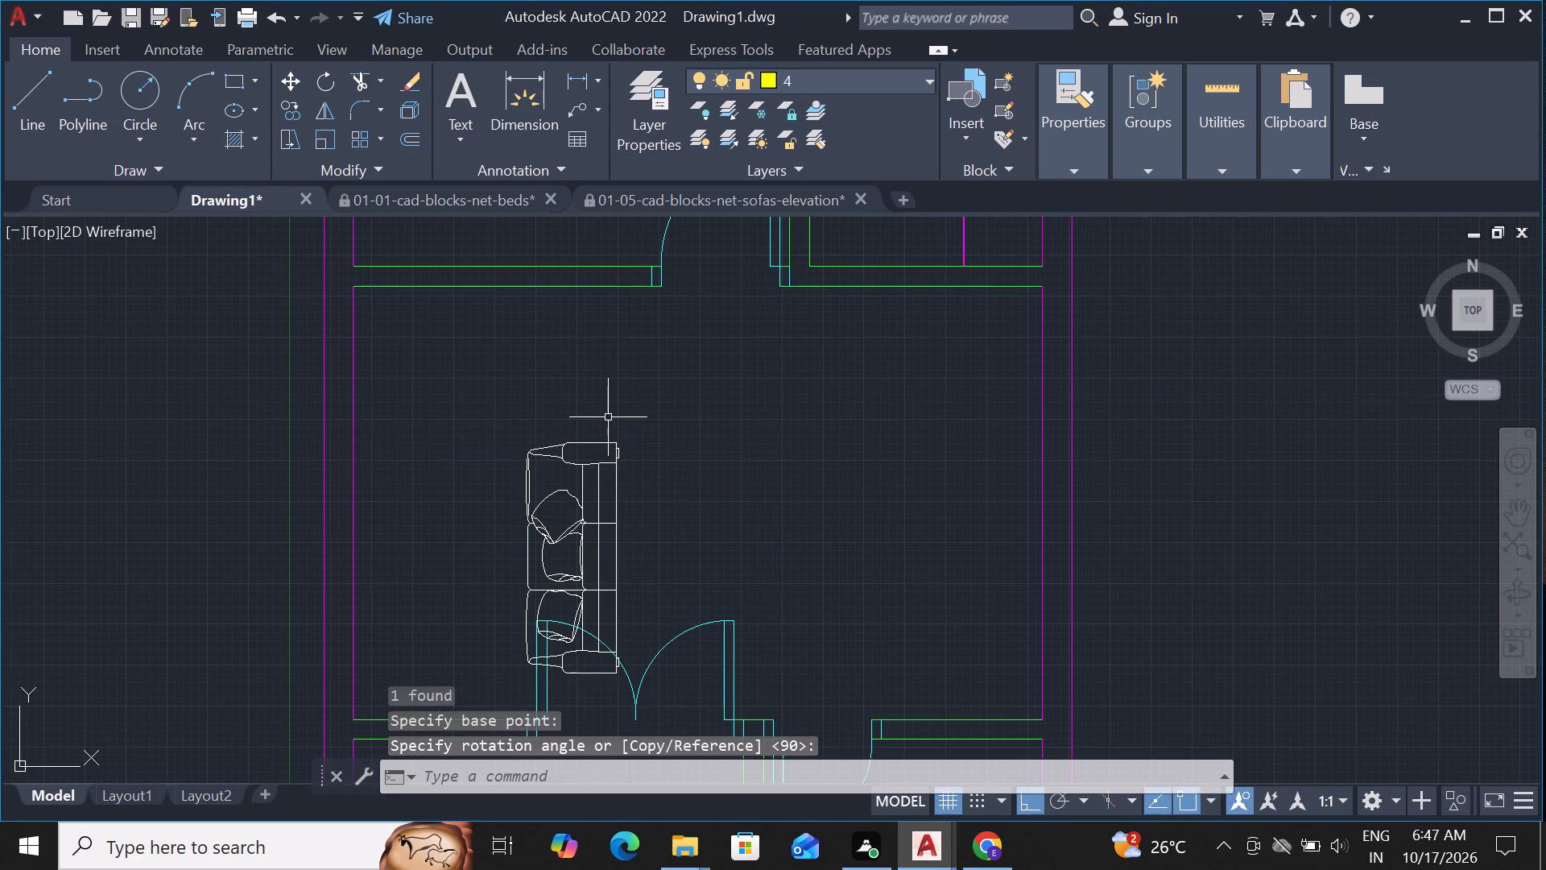
Move the rotated sofa horizontally left about 4'-2", close against the middle room's left wall.
left_click(608, 465)
type("M")
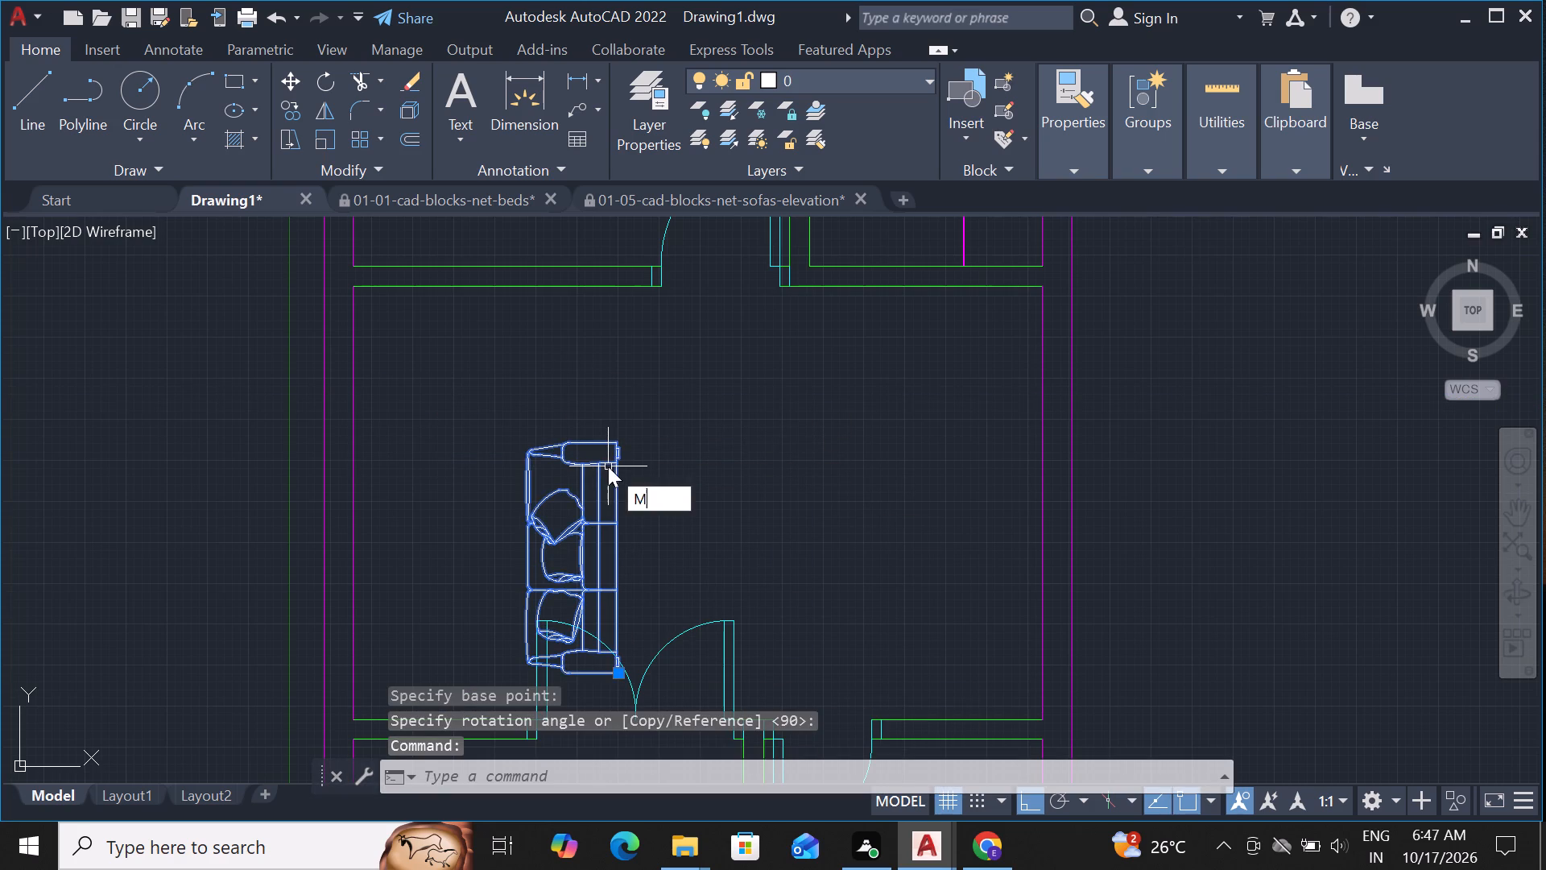
key("space")
left_click(608, 466)
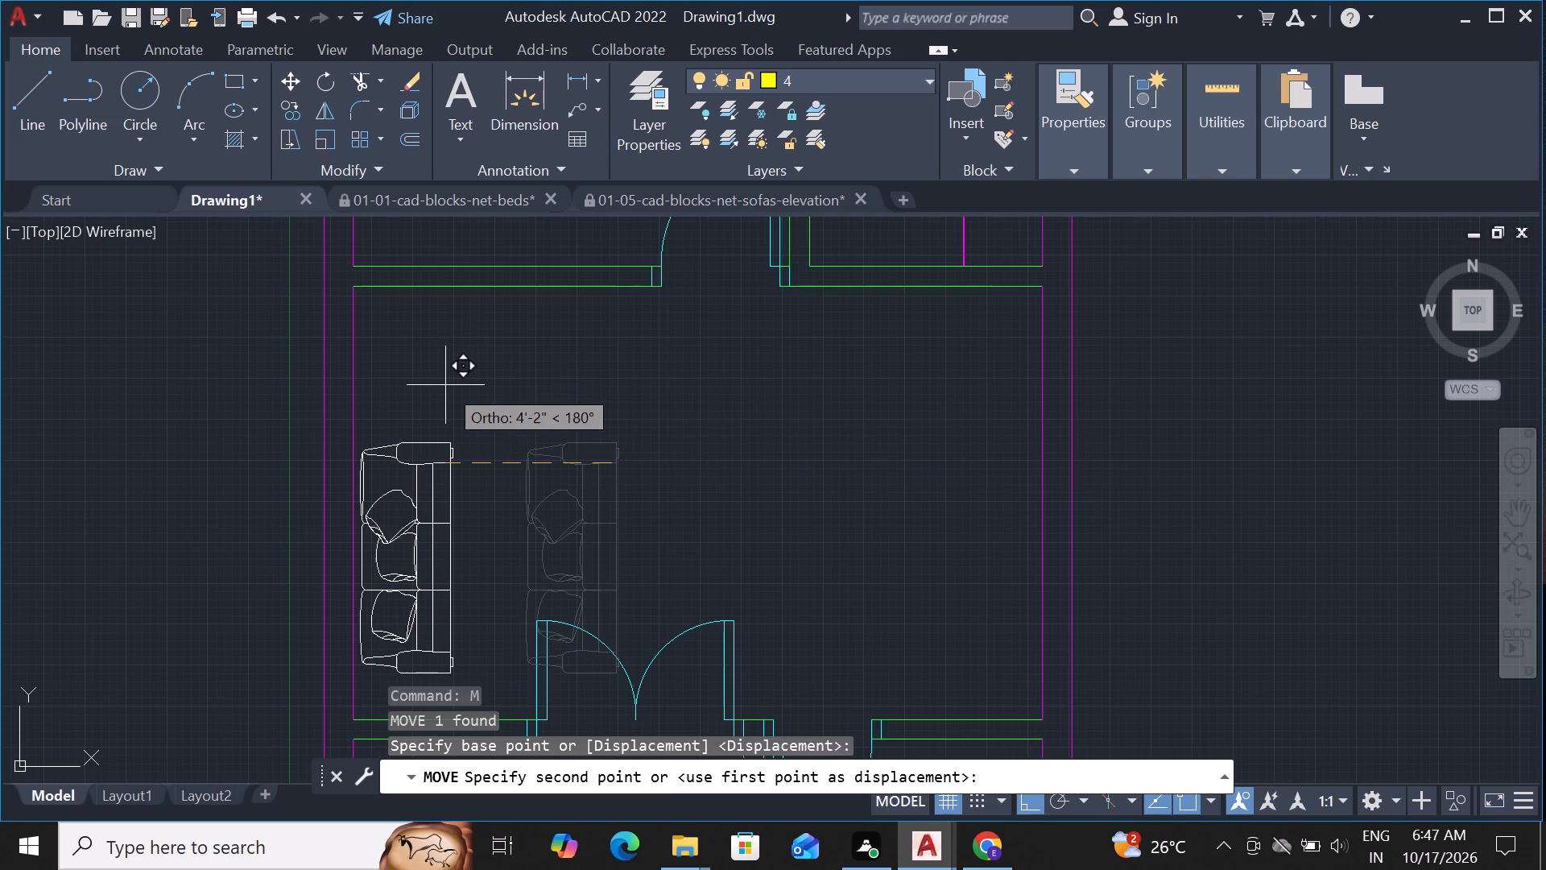
left_click(445, 386)
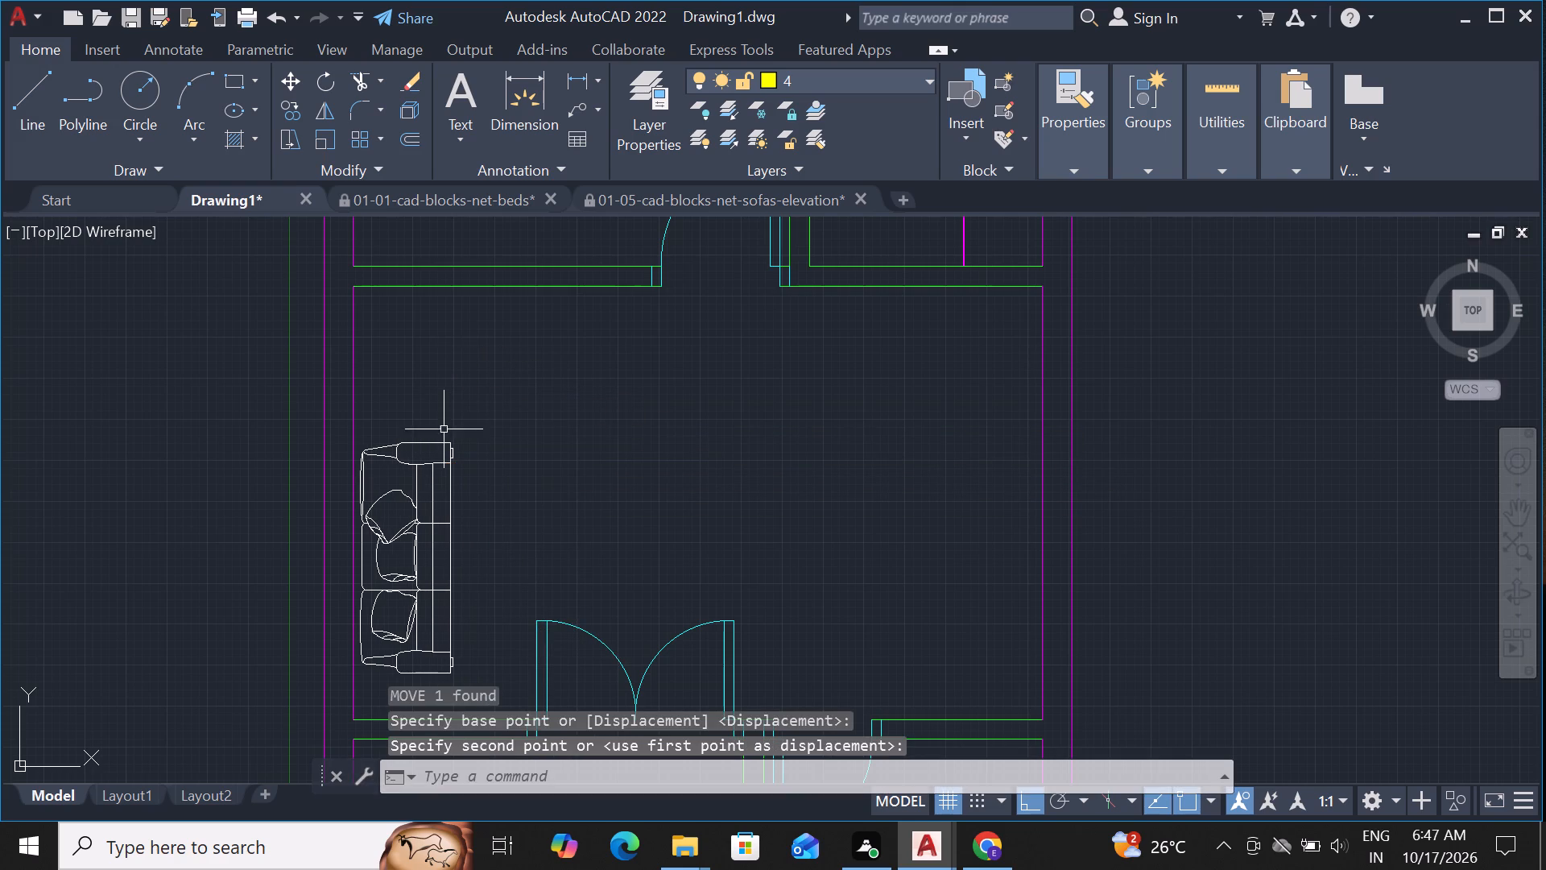
Move the three-seat sofa straight up along the middle room's left wall, closer to the room's upper partition.
left_click(411, 465)
key("m")
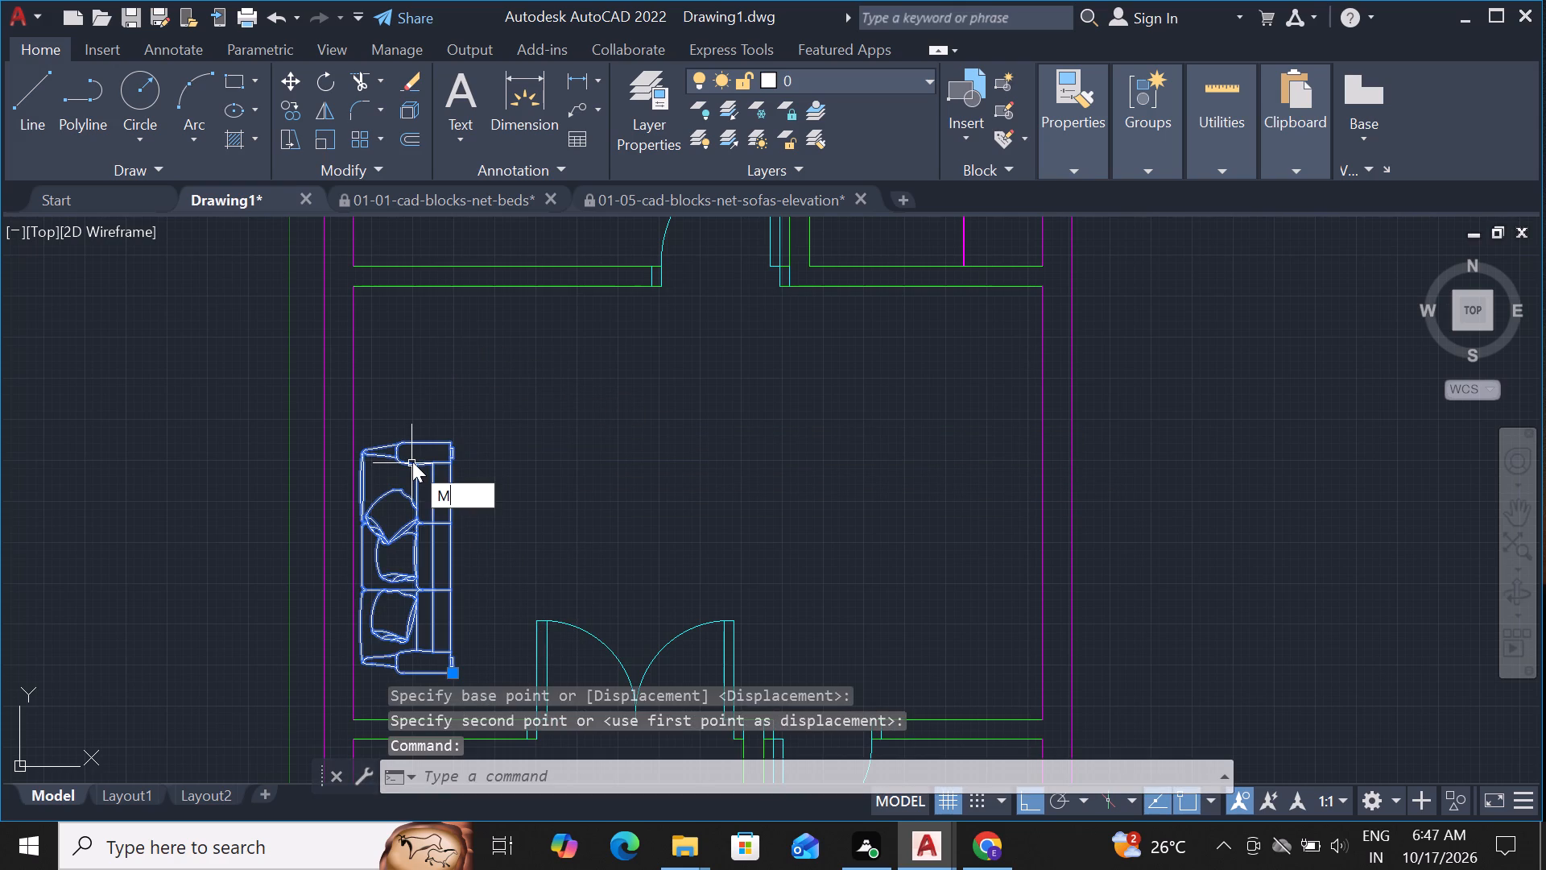
key("space")
left_click(417, 490)
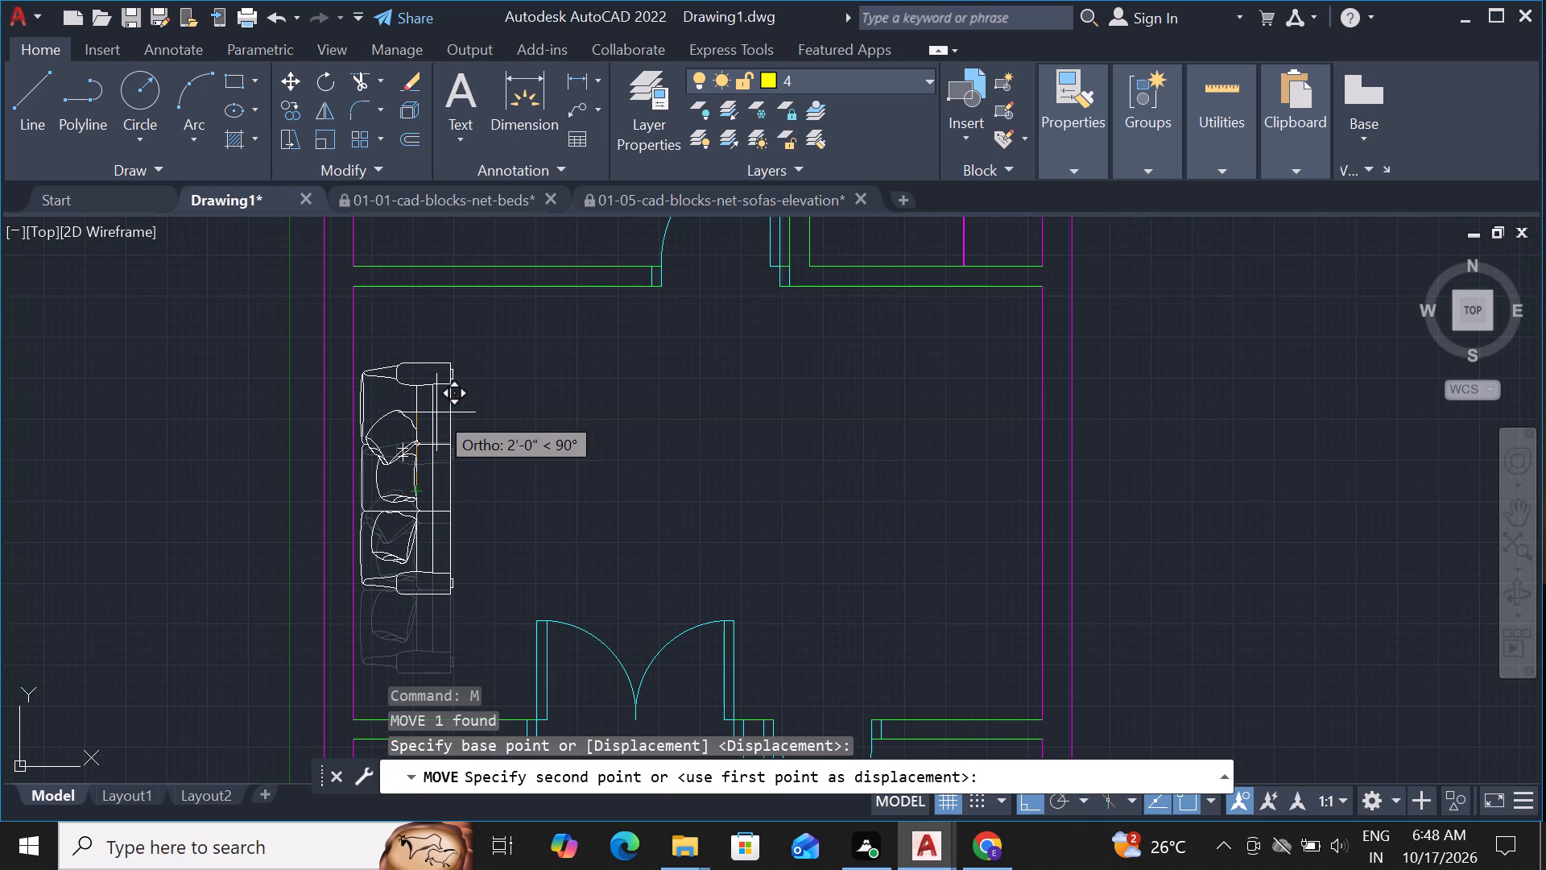
left_click(440, 395)
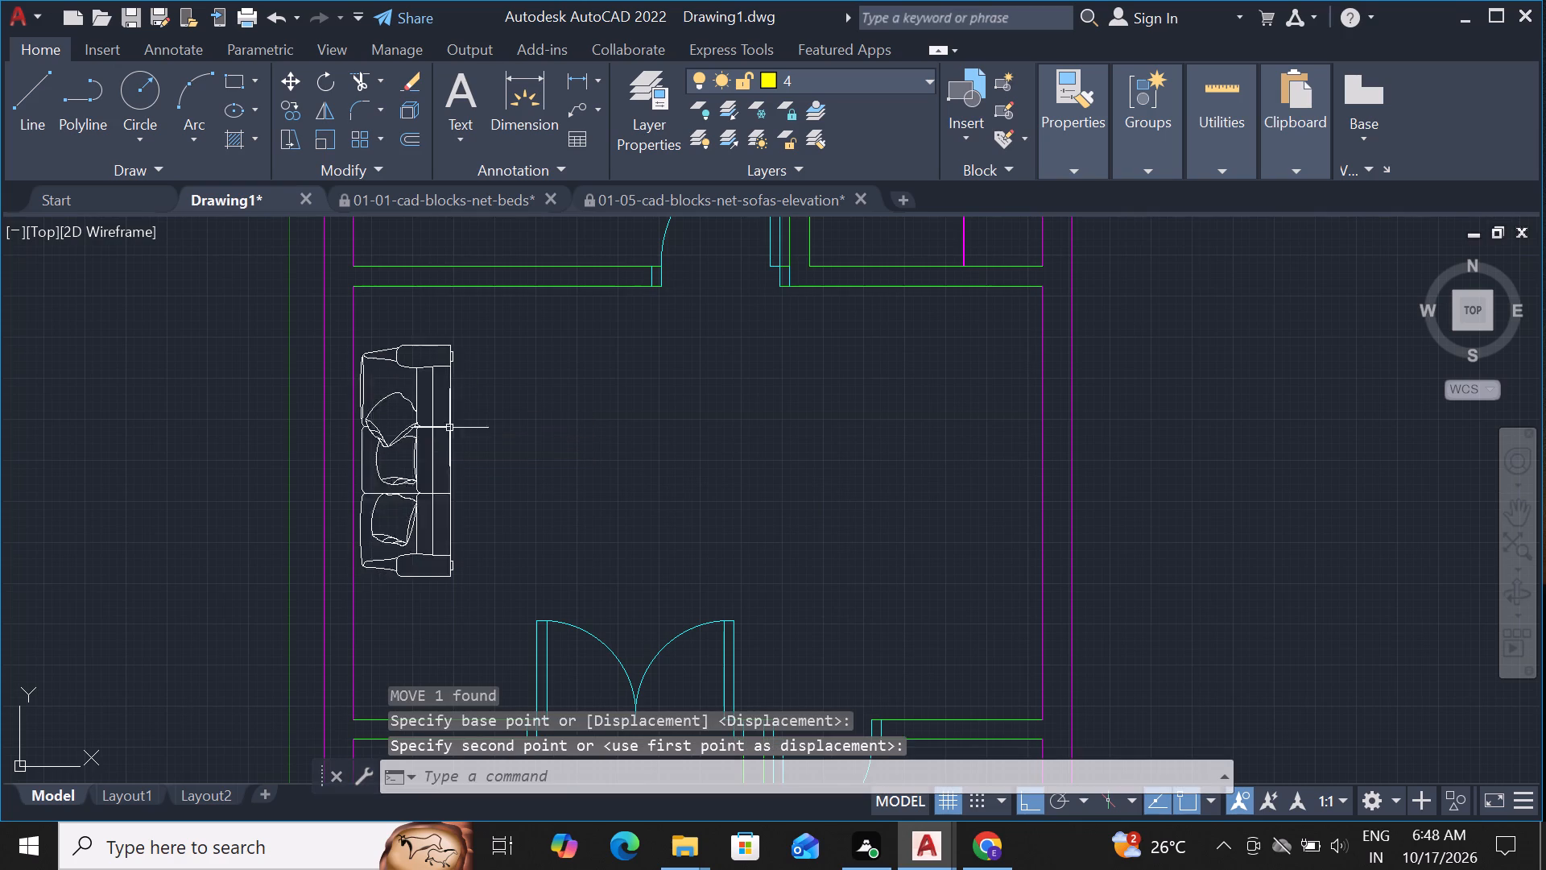
Scale the side-view armchair outside the plan down freehand to about a third of its size.
scroll(449, 428, "down", 3)
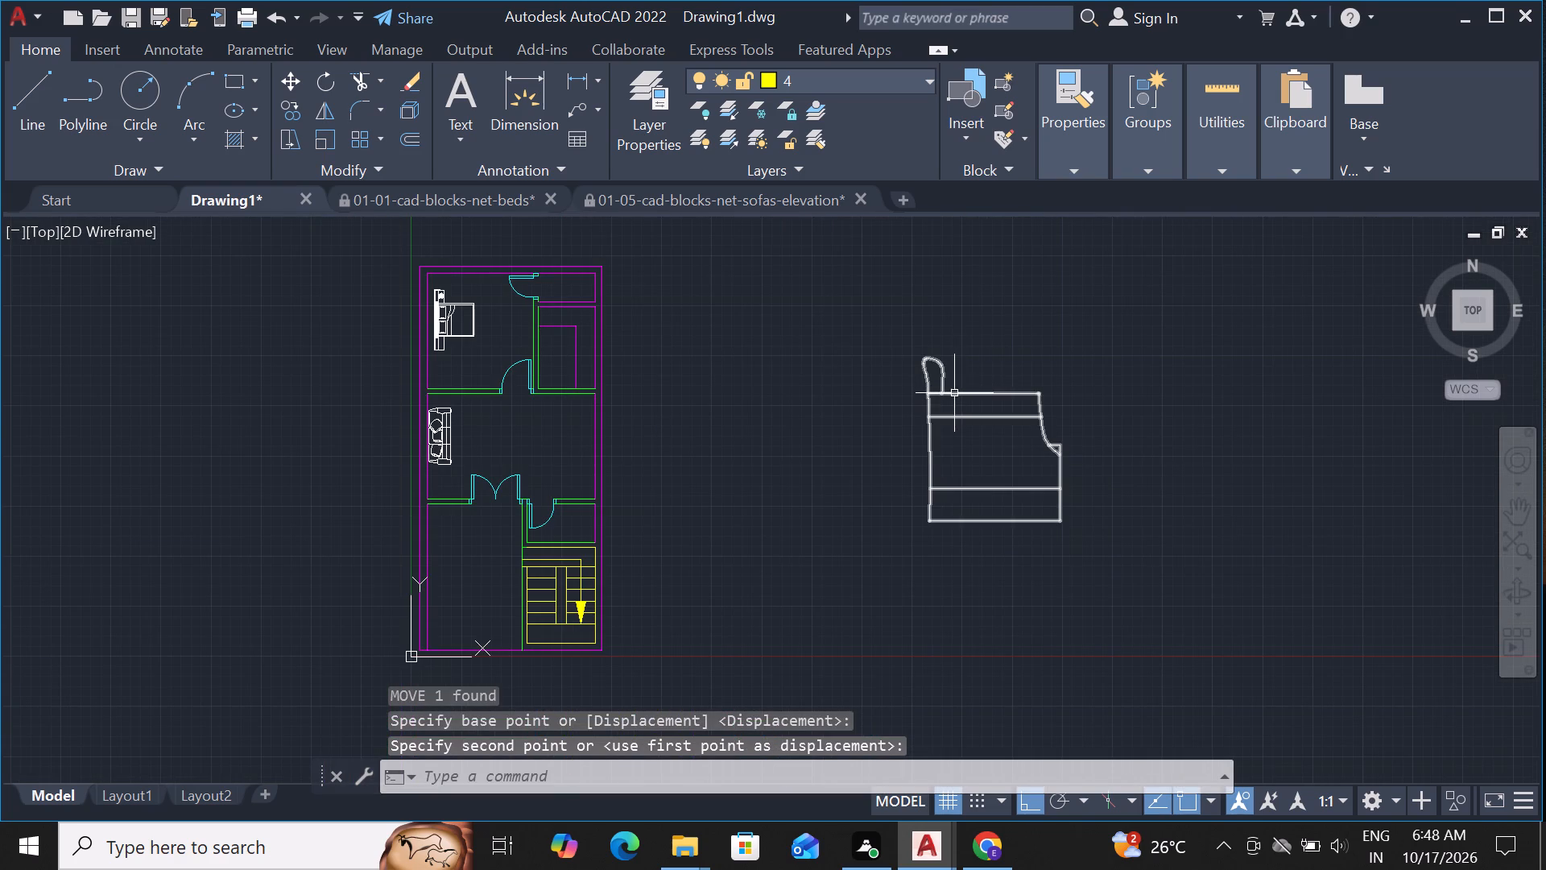
left_click(954, 393)
type("SC")
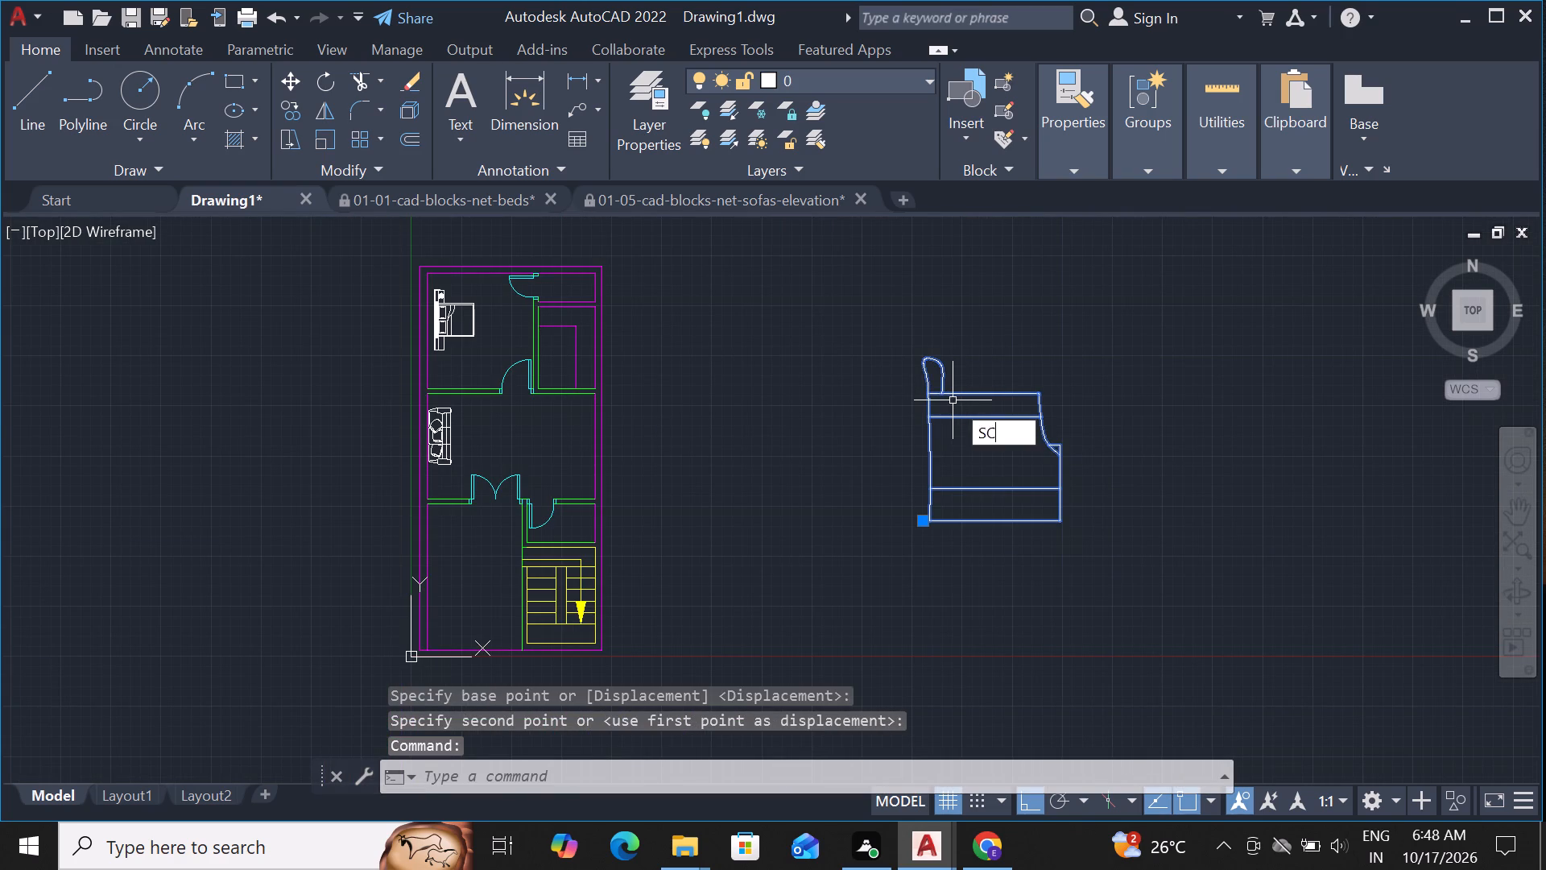
key("space")
left_click(953, 400)
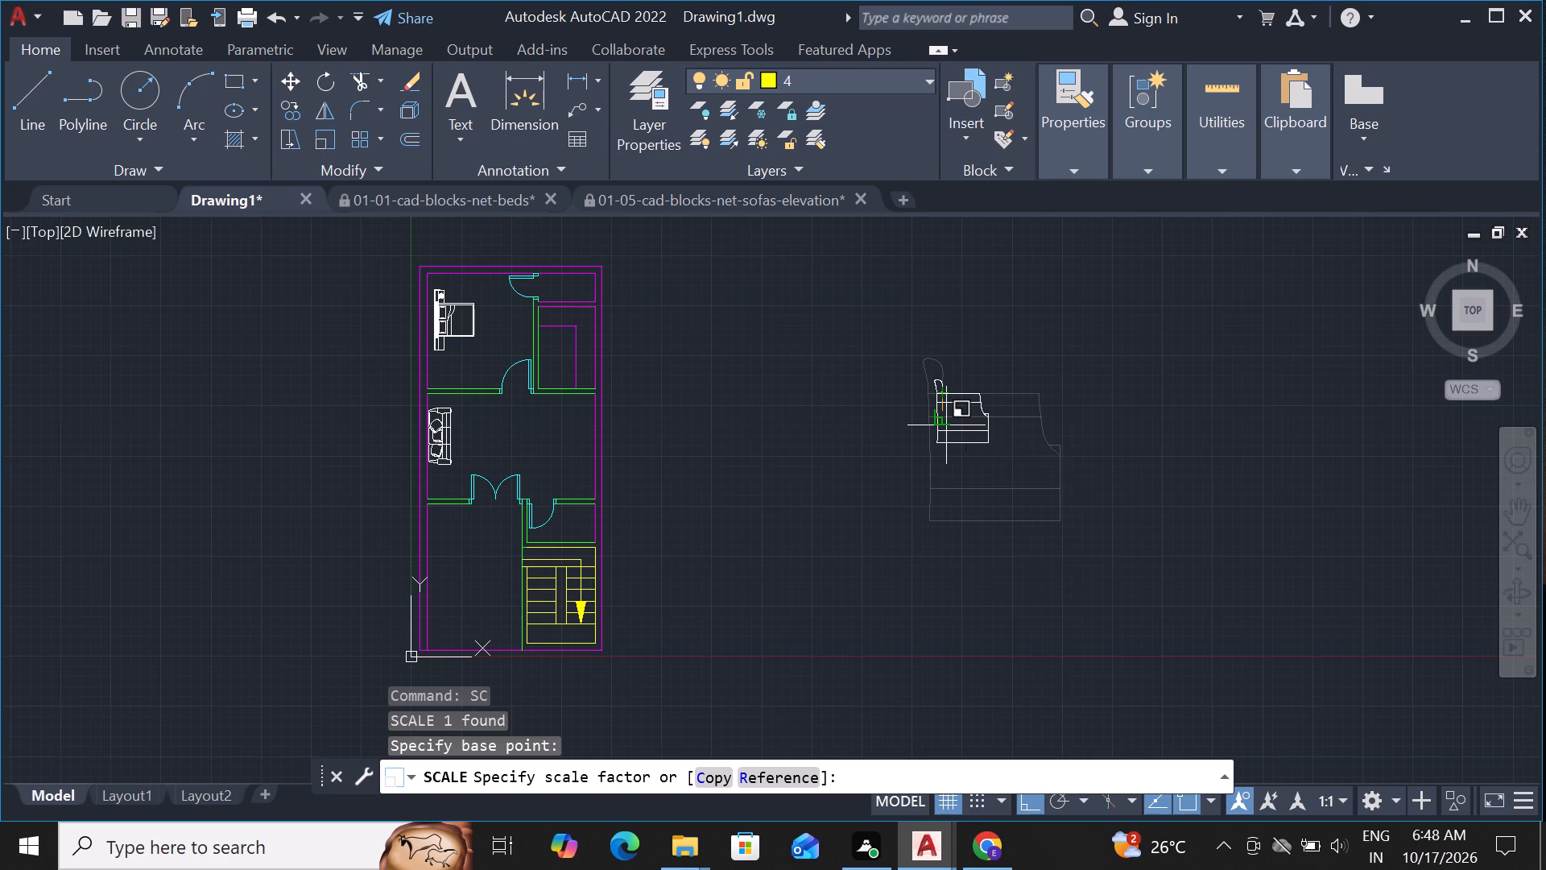
left_click(946, 425)
Move the armchair horizontally left about 49'-10" into the middle room, just beyond the sofa's front.
left_click(949, 425)
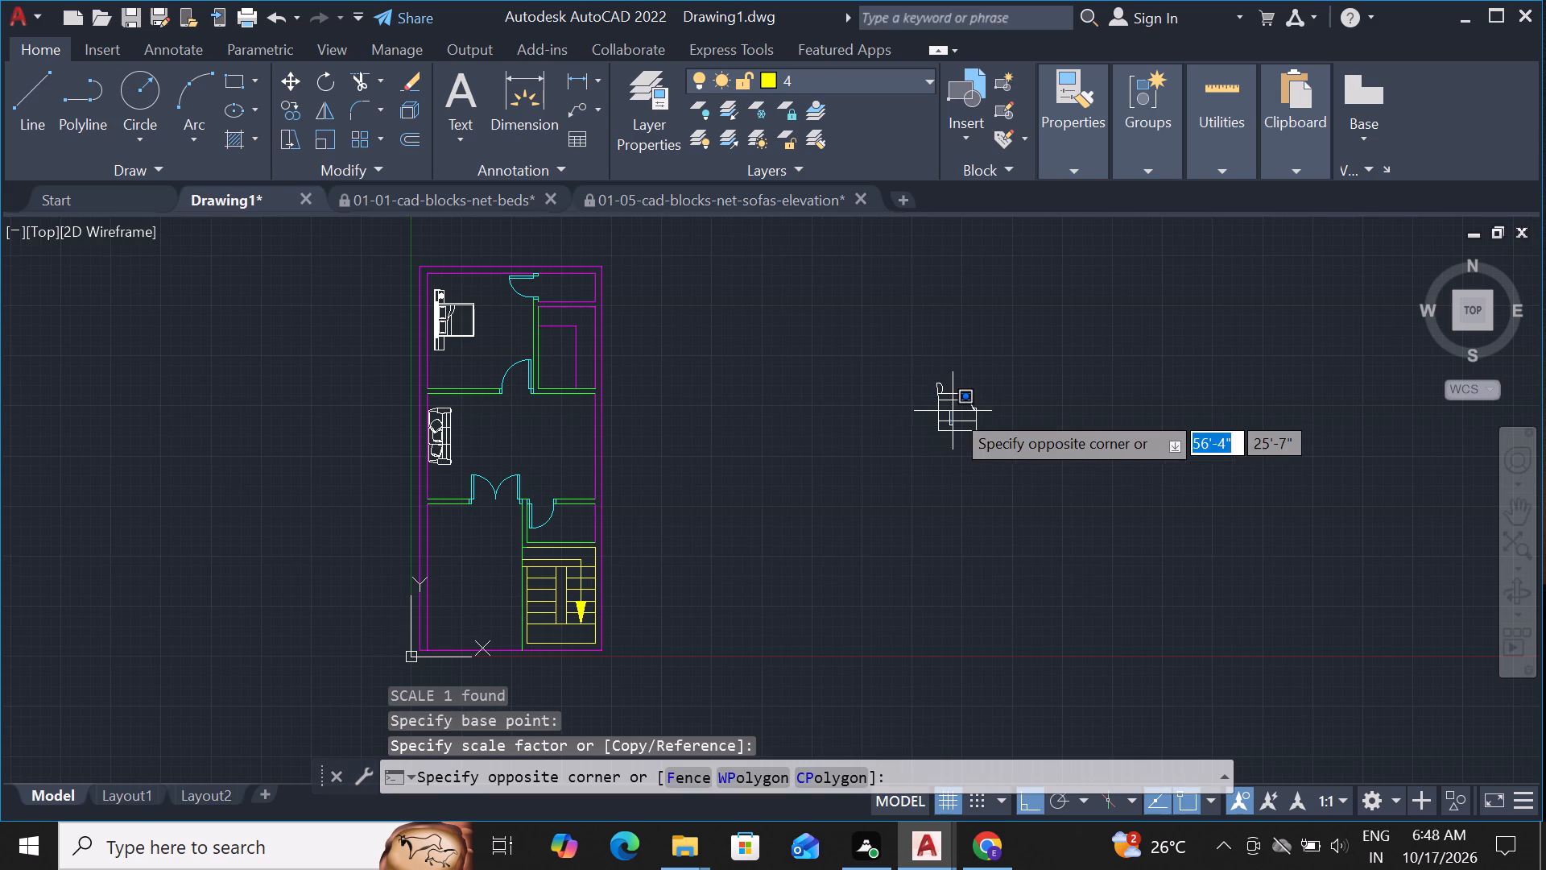
left_click(953, 411)
left_click(953, 427)
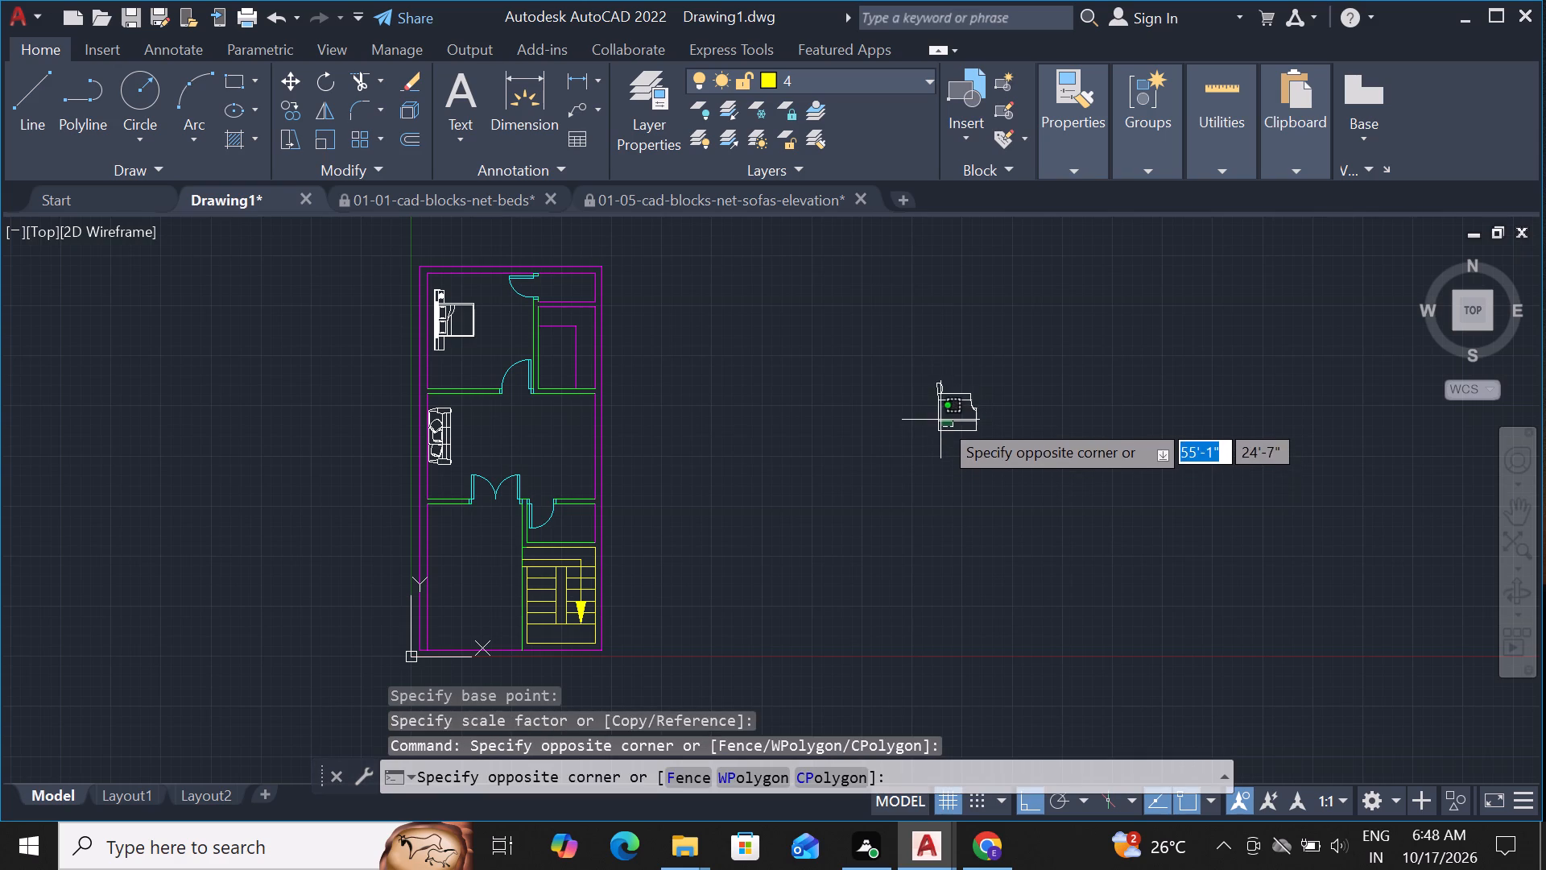
left_click(940, 420)
type("M")
key("space")
left_click(934, 420)
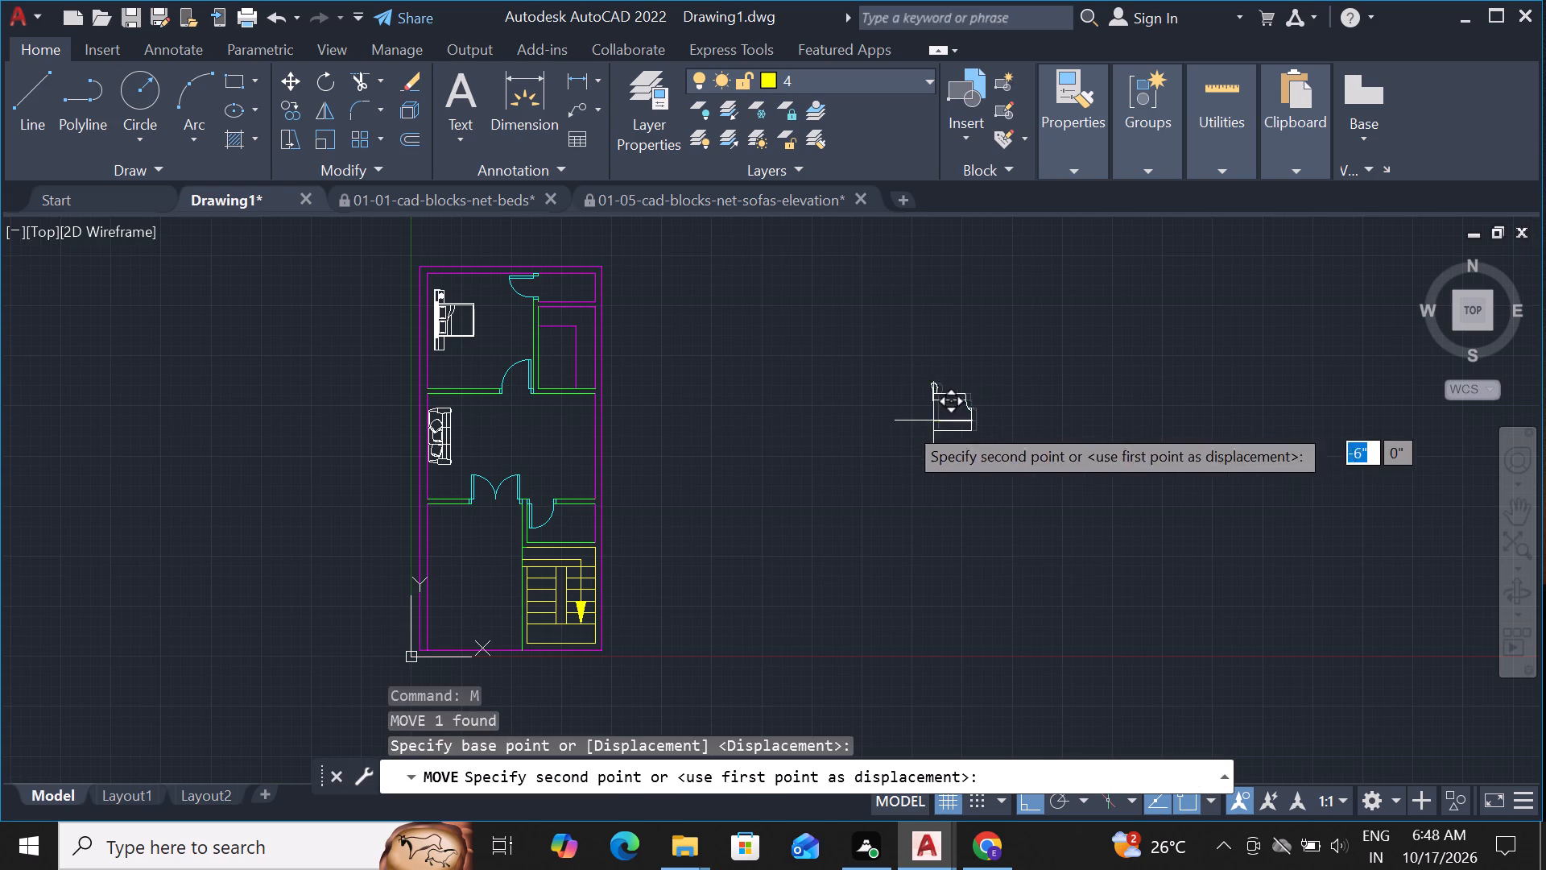
scroll(475, 400, "up", 2)
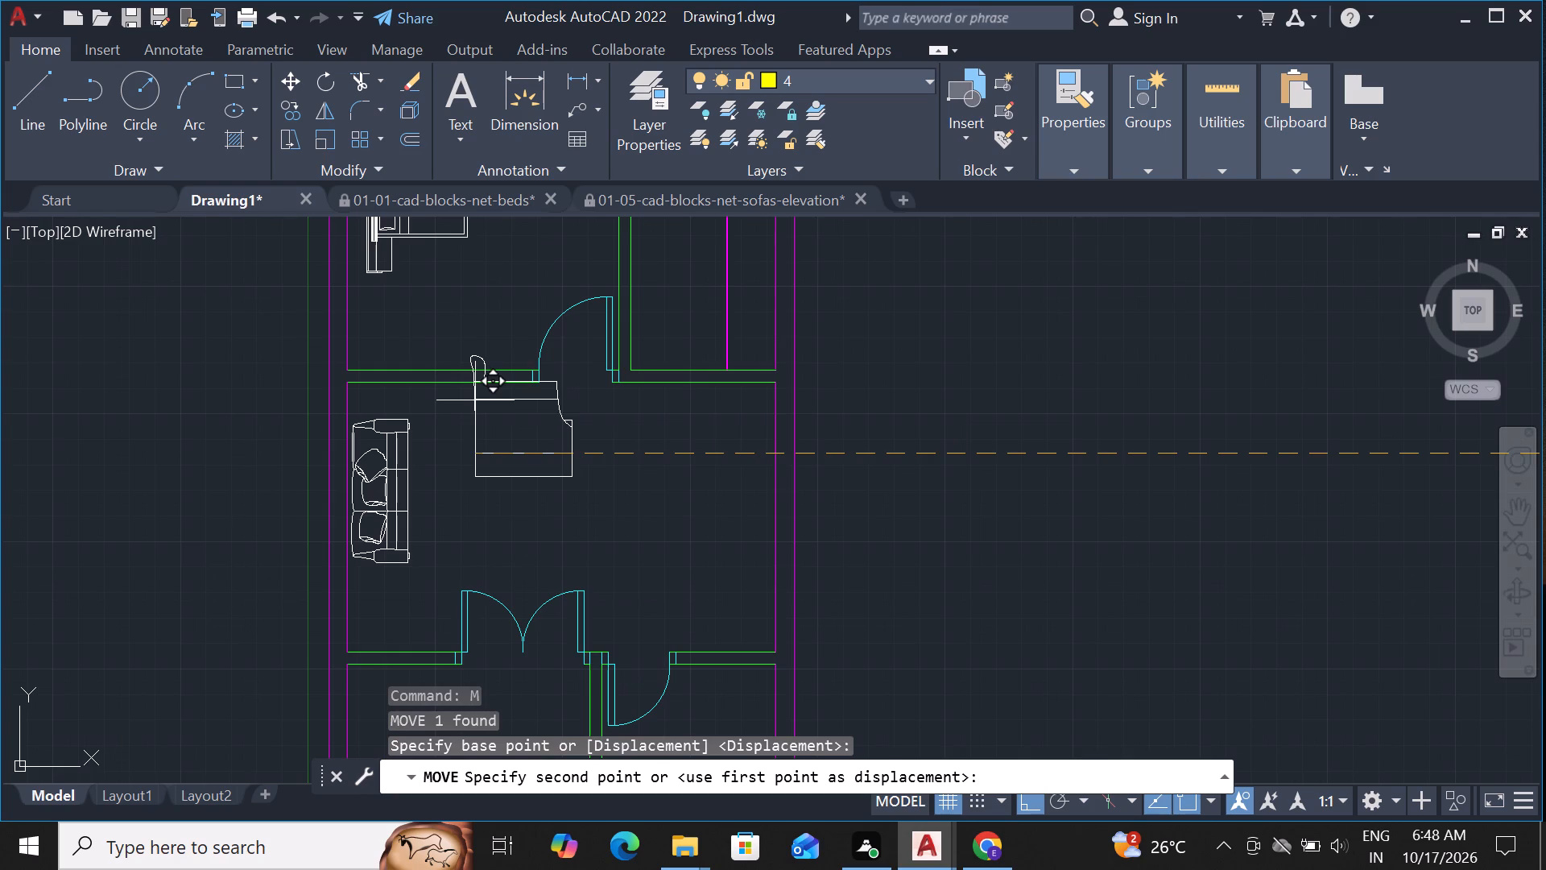
scroll(478, 400, "up", 2)
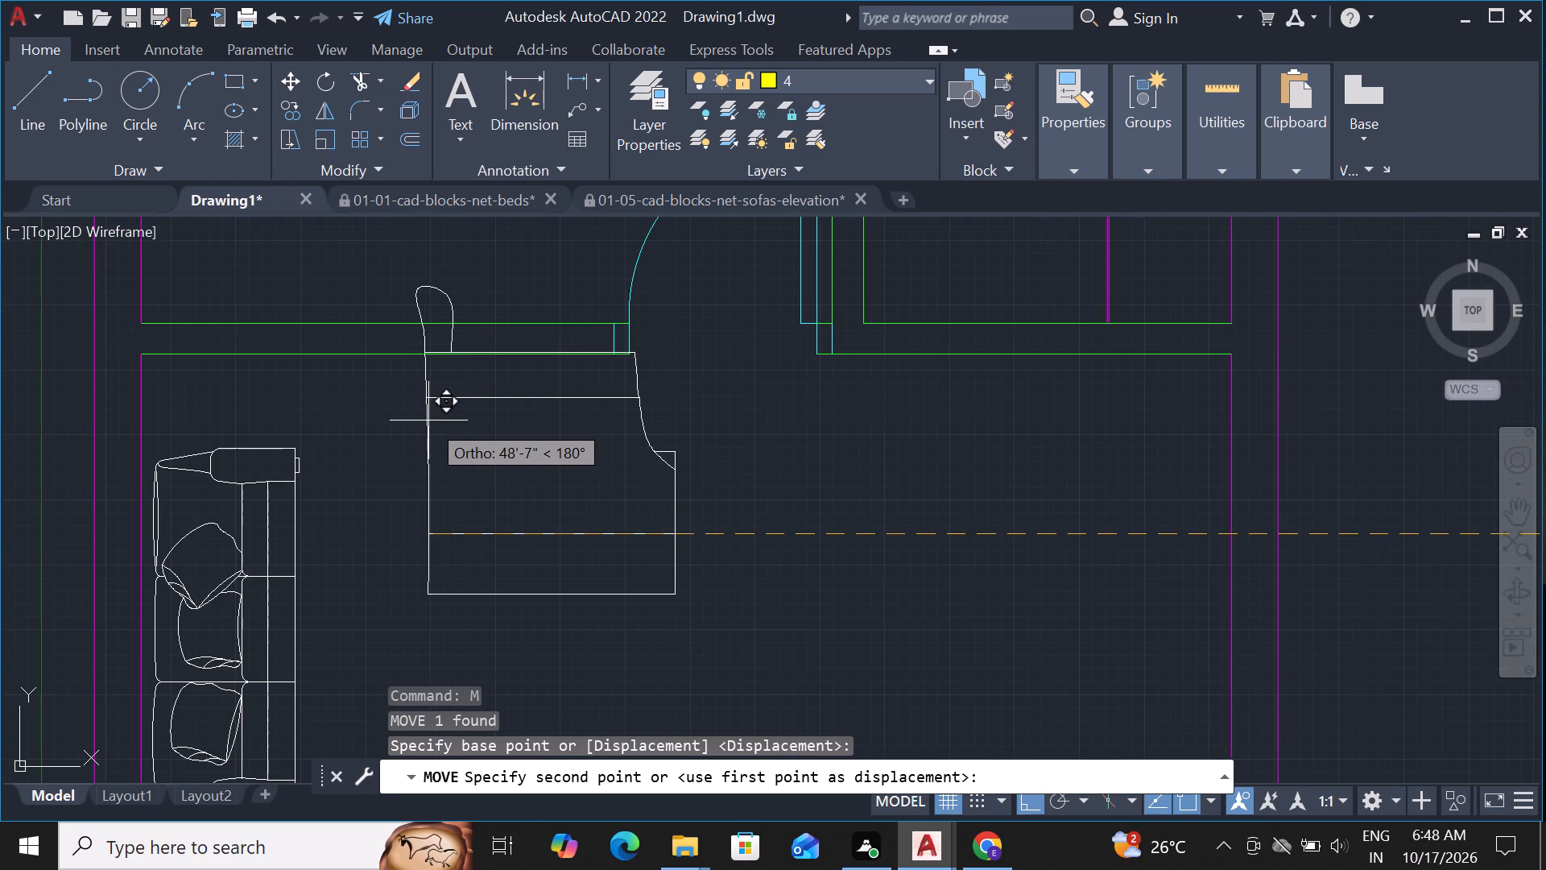
scroll(428, 420, "down", 2)
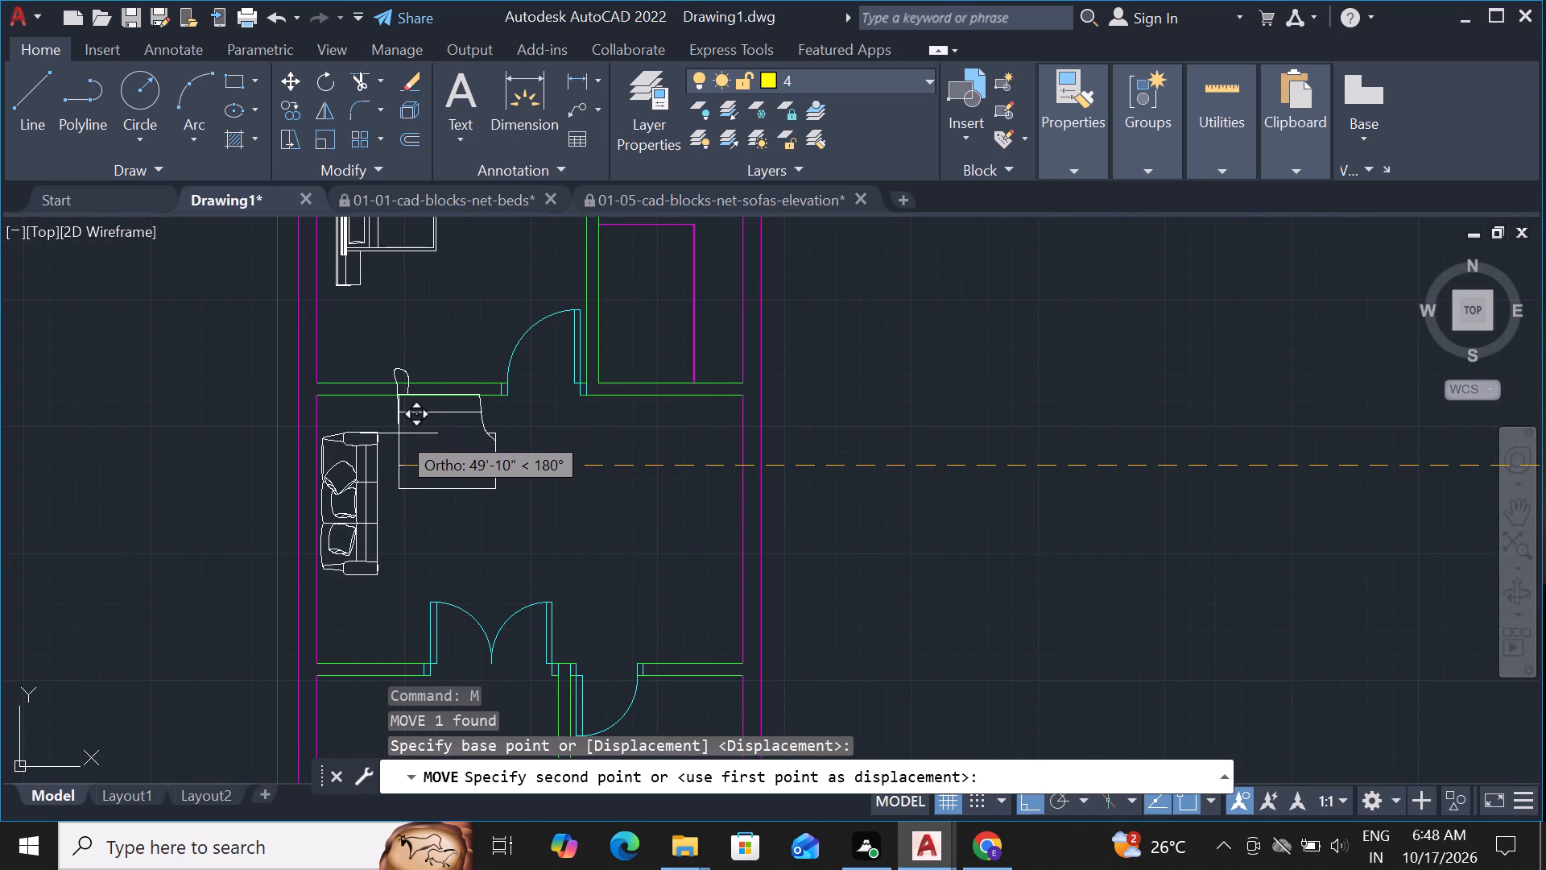
scroll(399, 433, "up", 2)
left_click(399, 417)
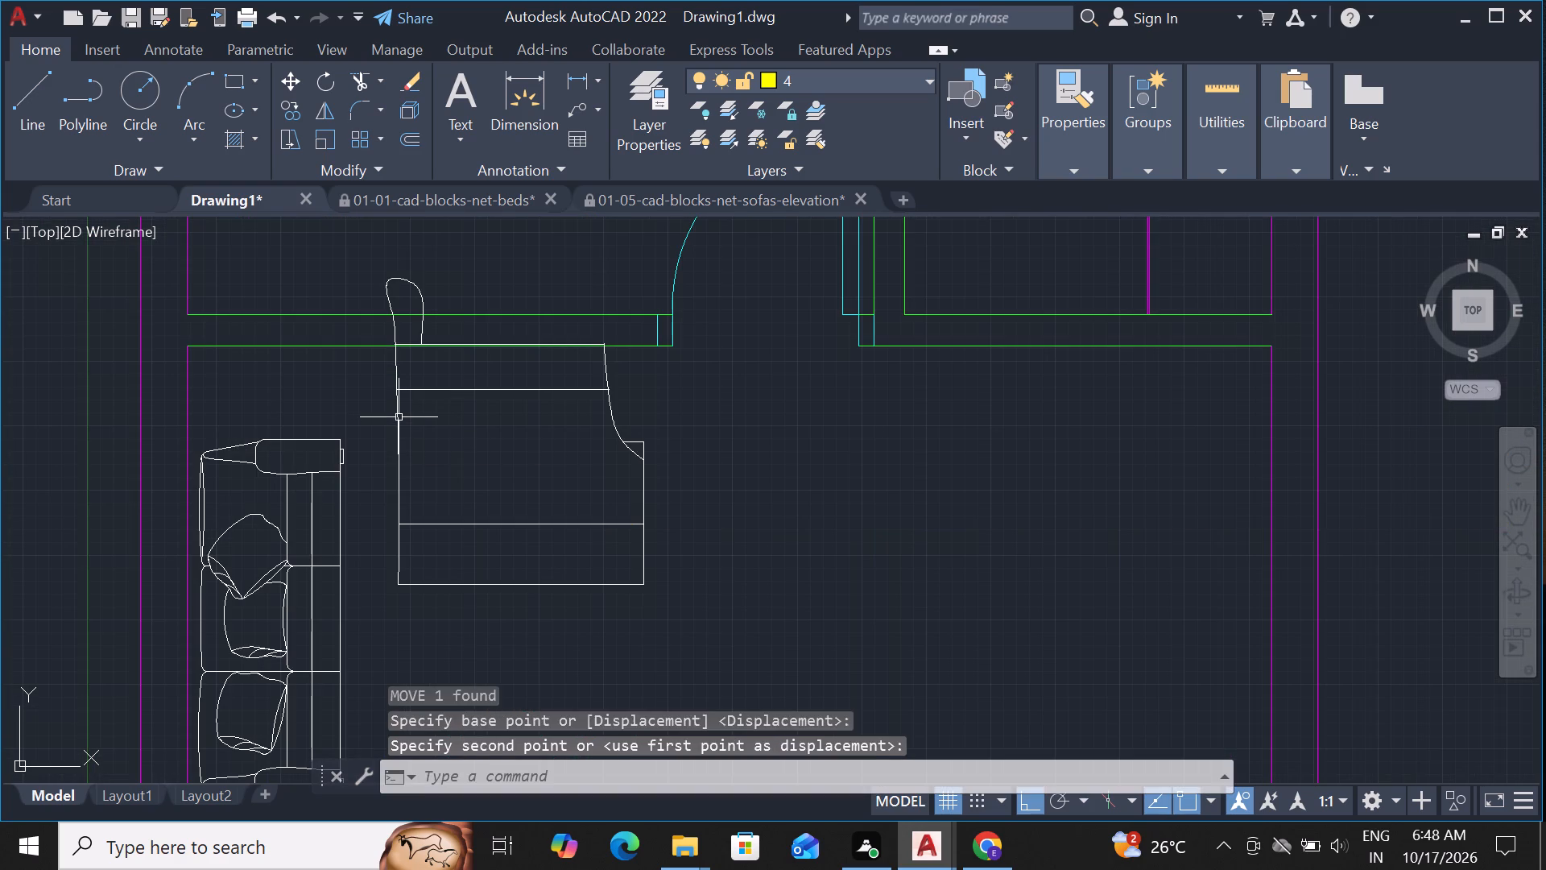
Scale the armchair down freehand in two passes until its width is about two-thirds of the sofa's depth.
left_click(399, 417)
type("SC")
key("space")
left_click(397, 429)
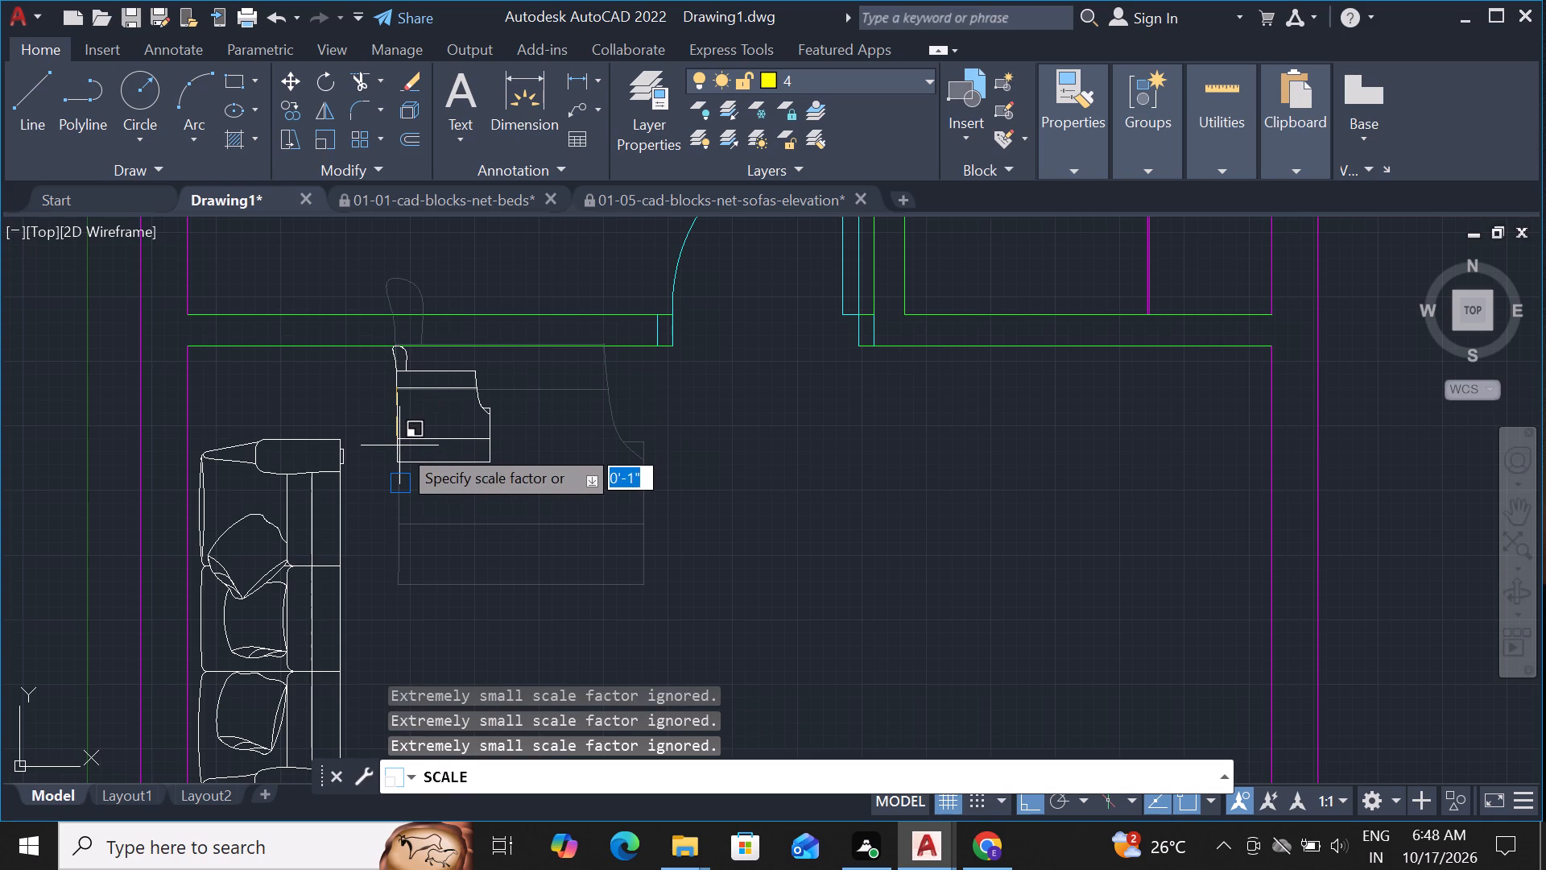
left_click(399, 445)
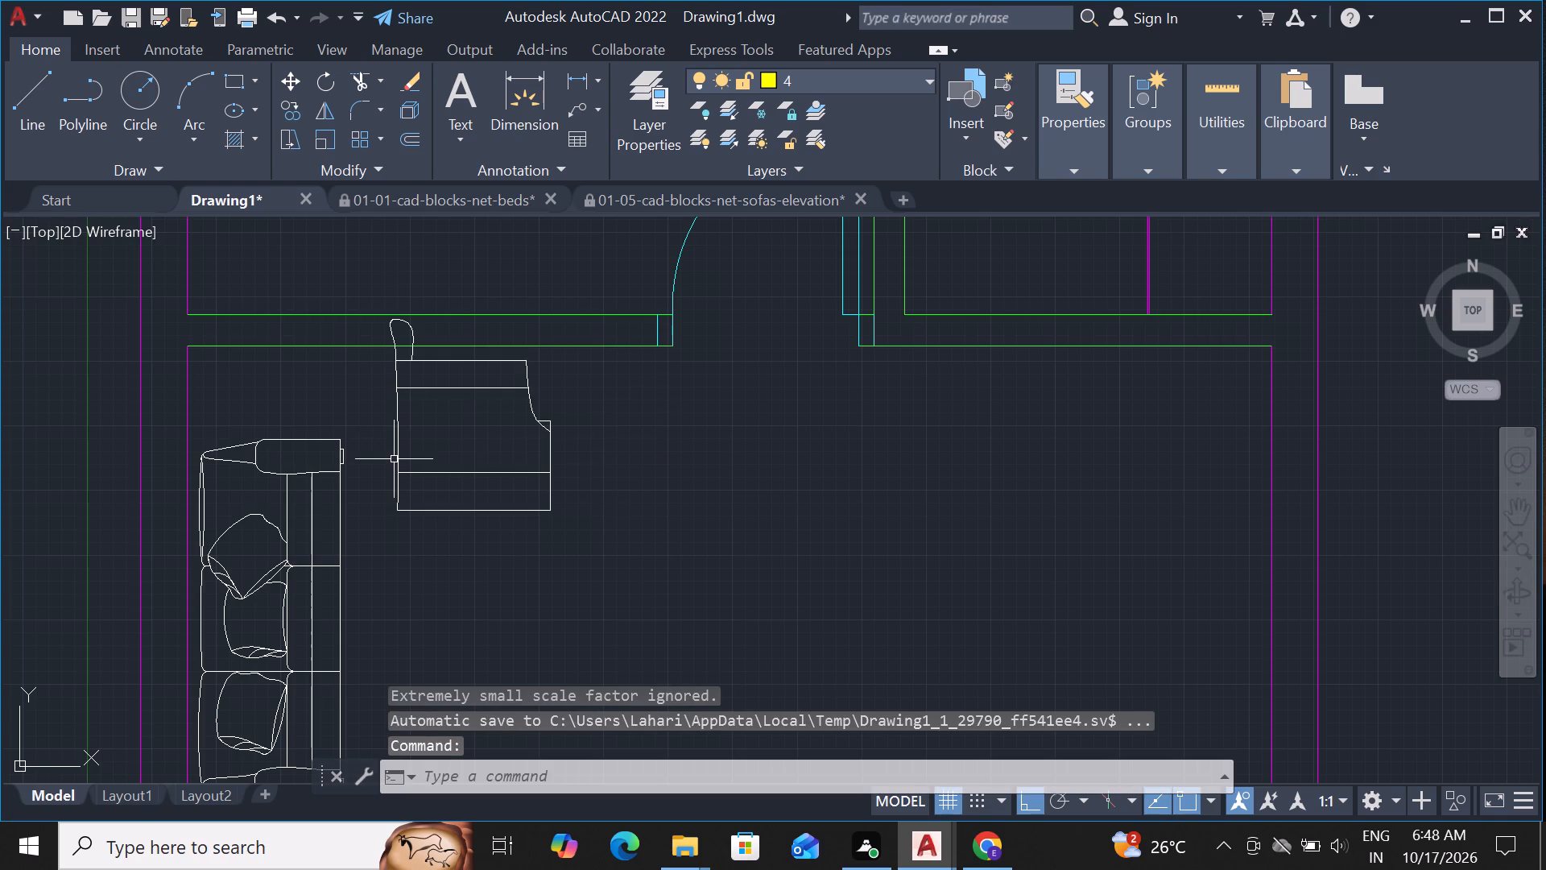
left_click(398, 452)
type("SC")
key("space")
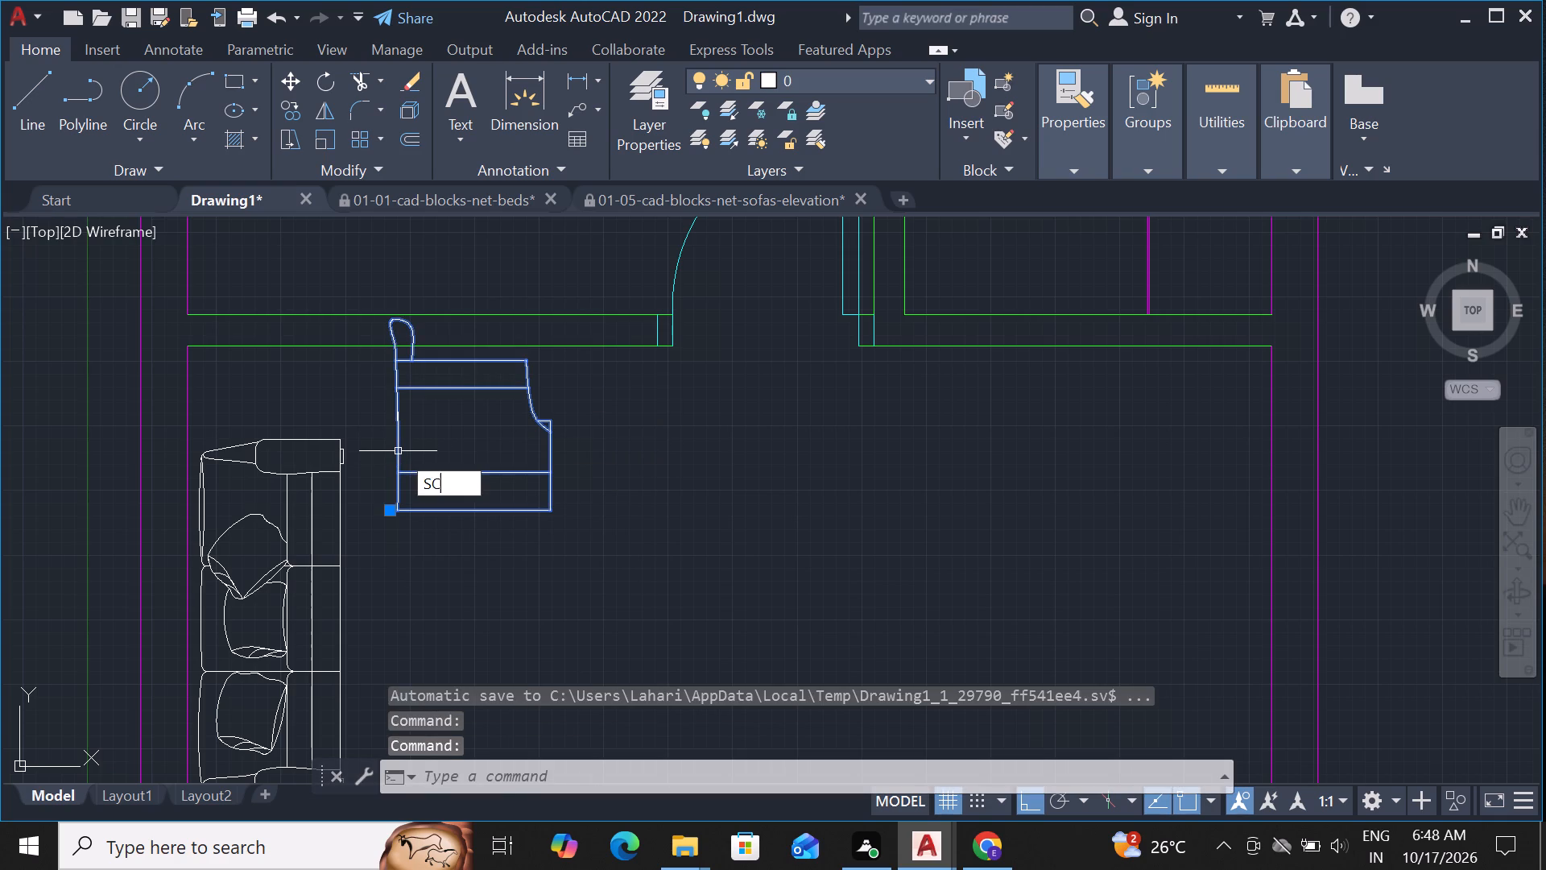
left_click(398, 451)
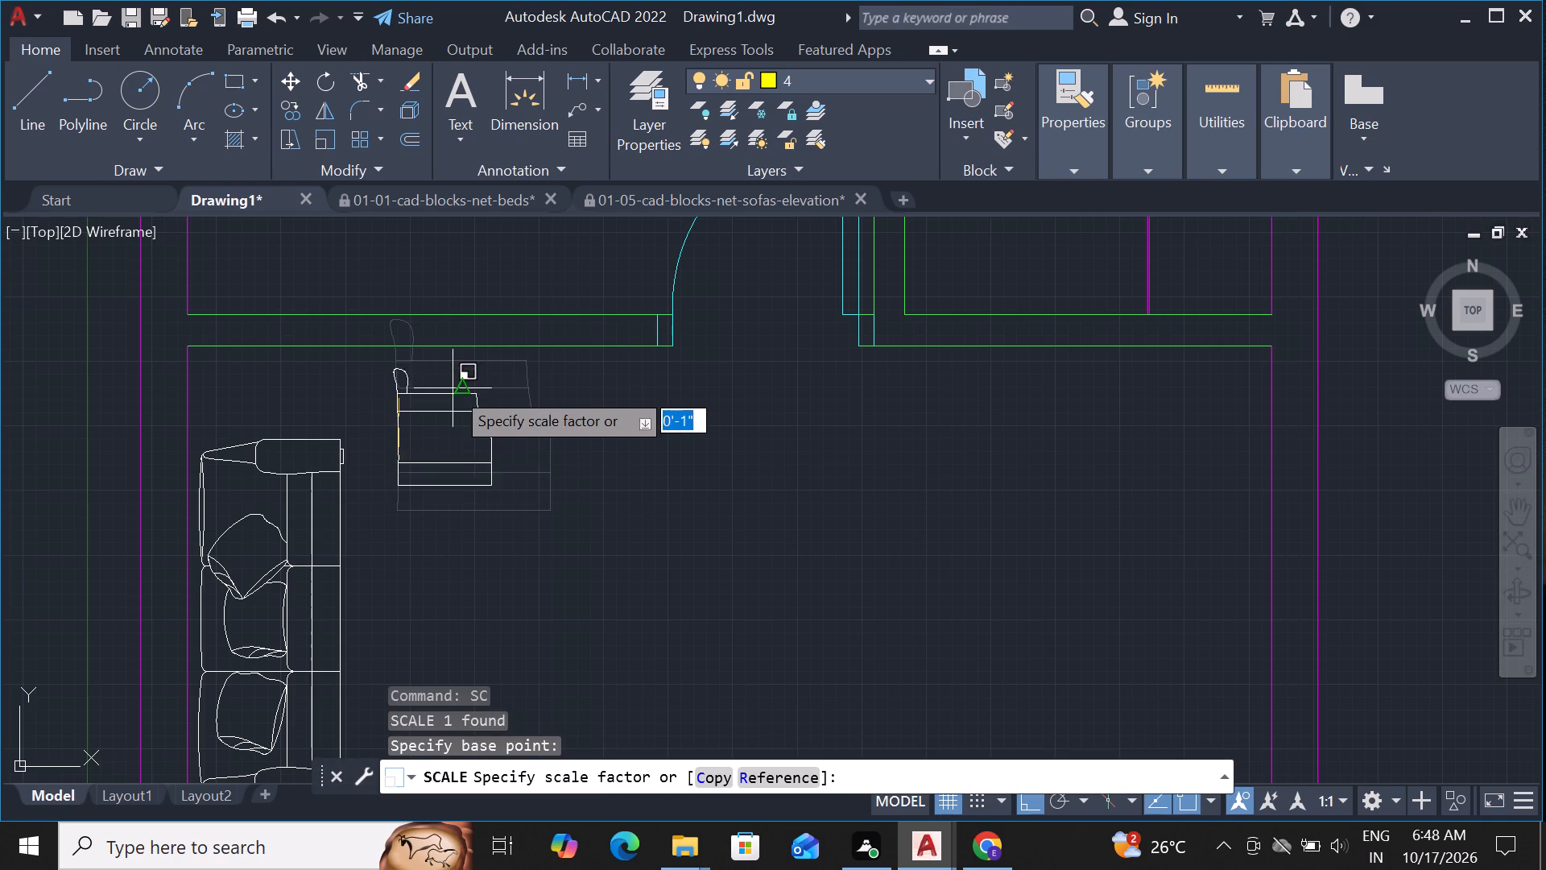
left_click(440, 399)
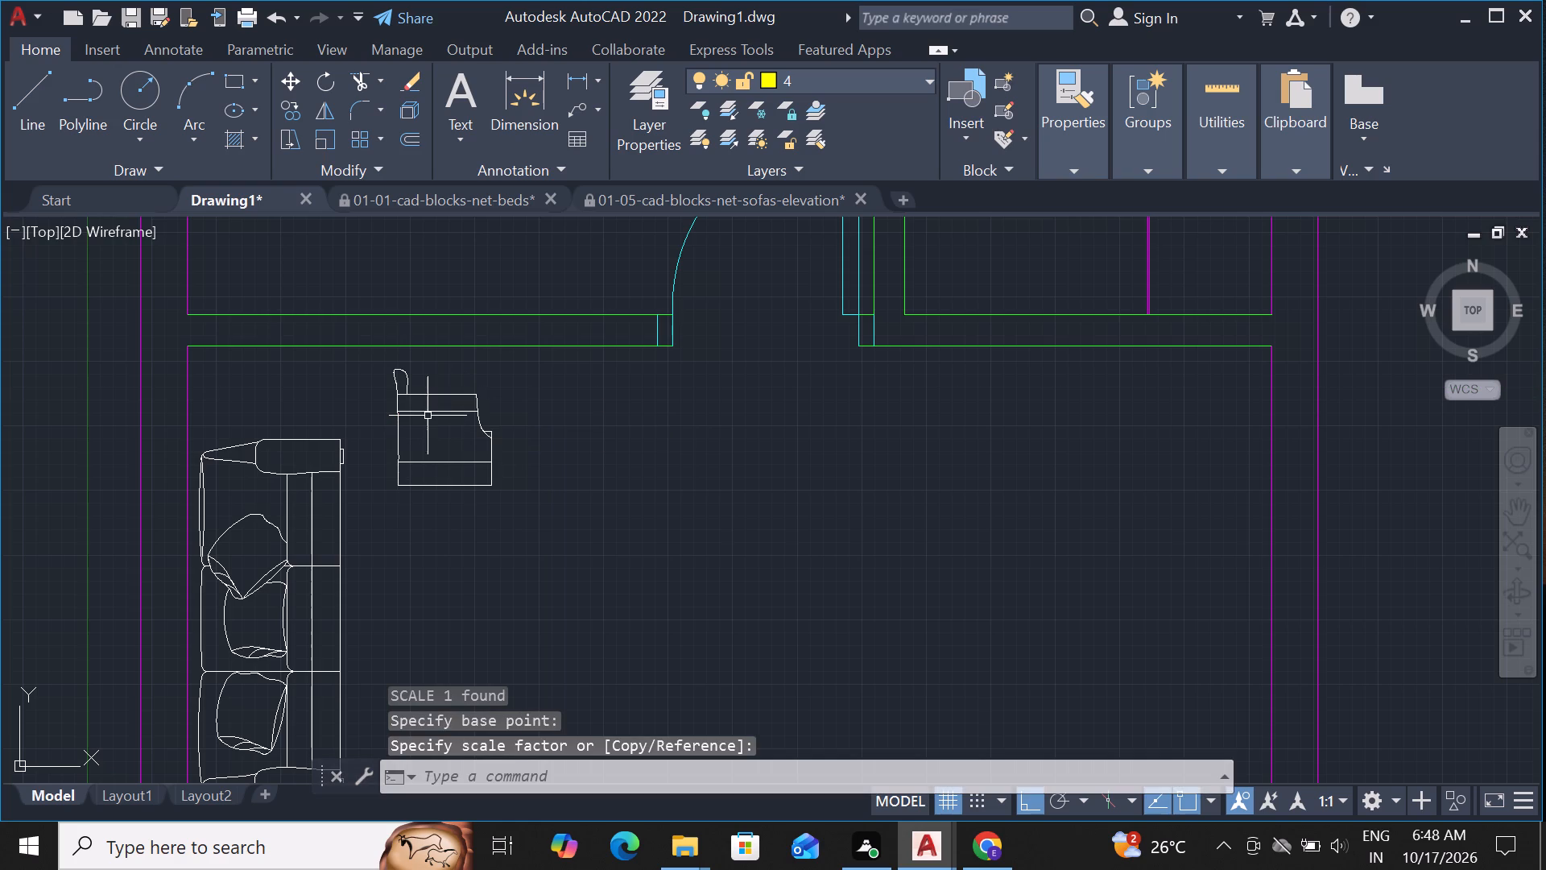
left_click(428, 414)
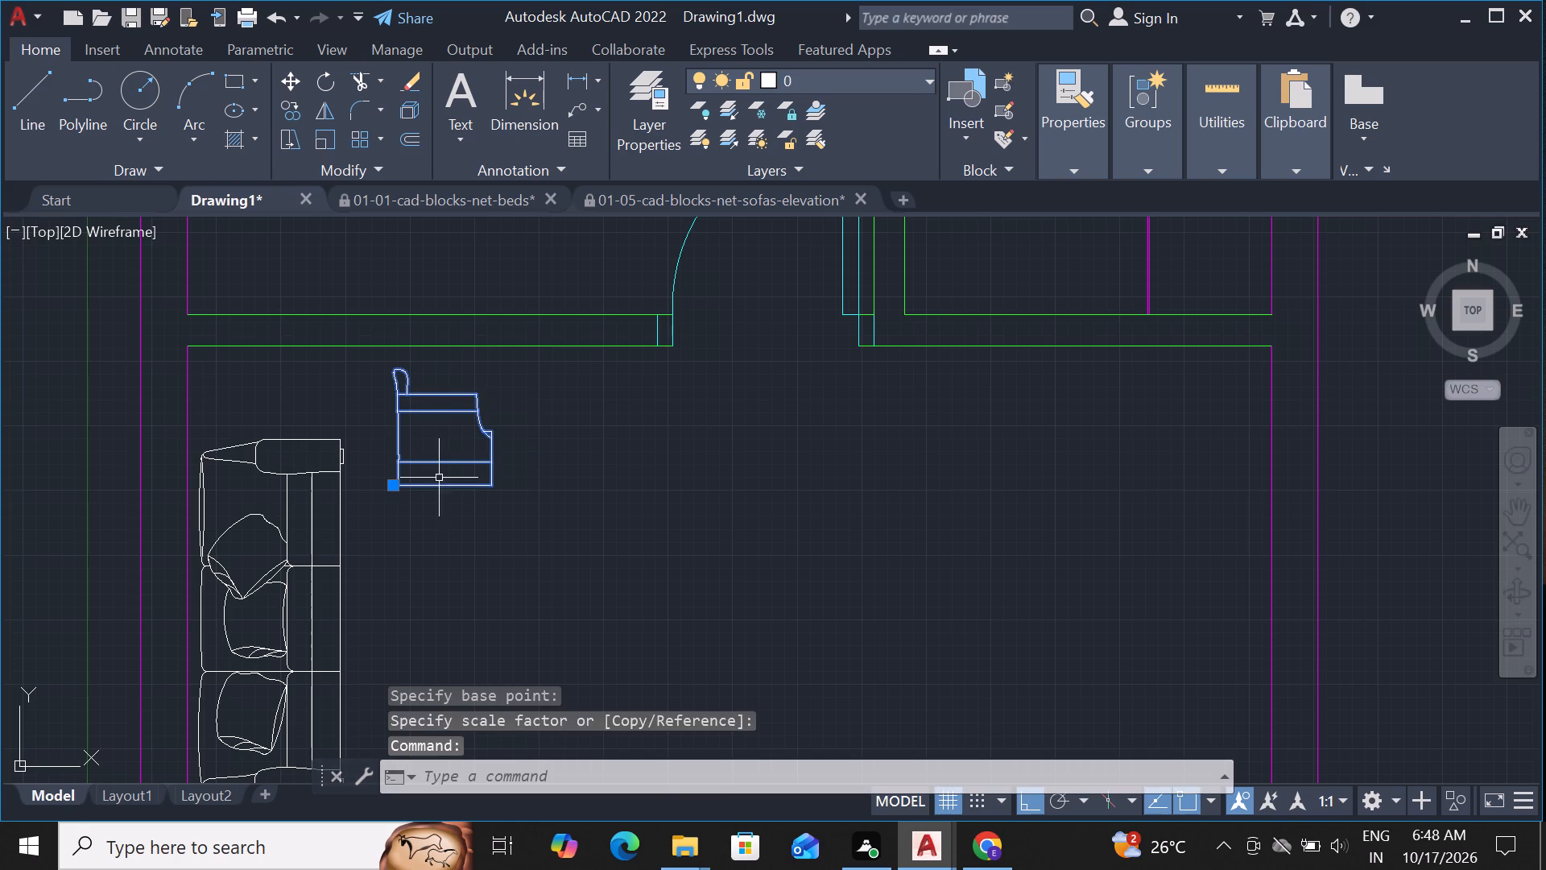
key("Escape")
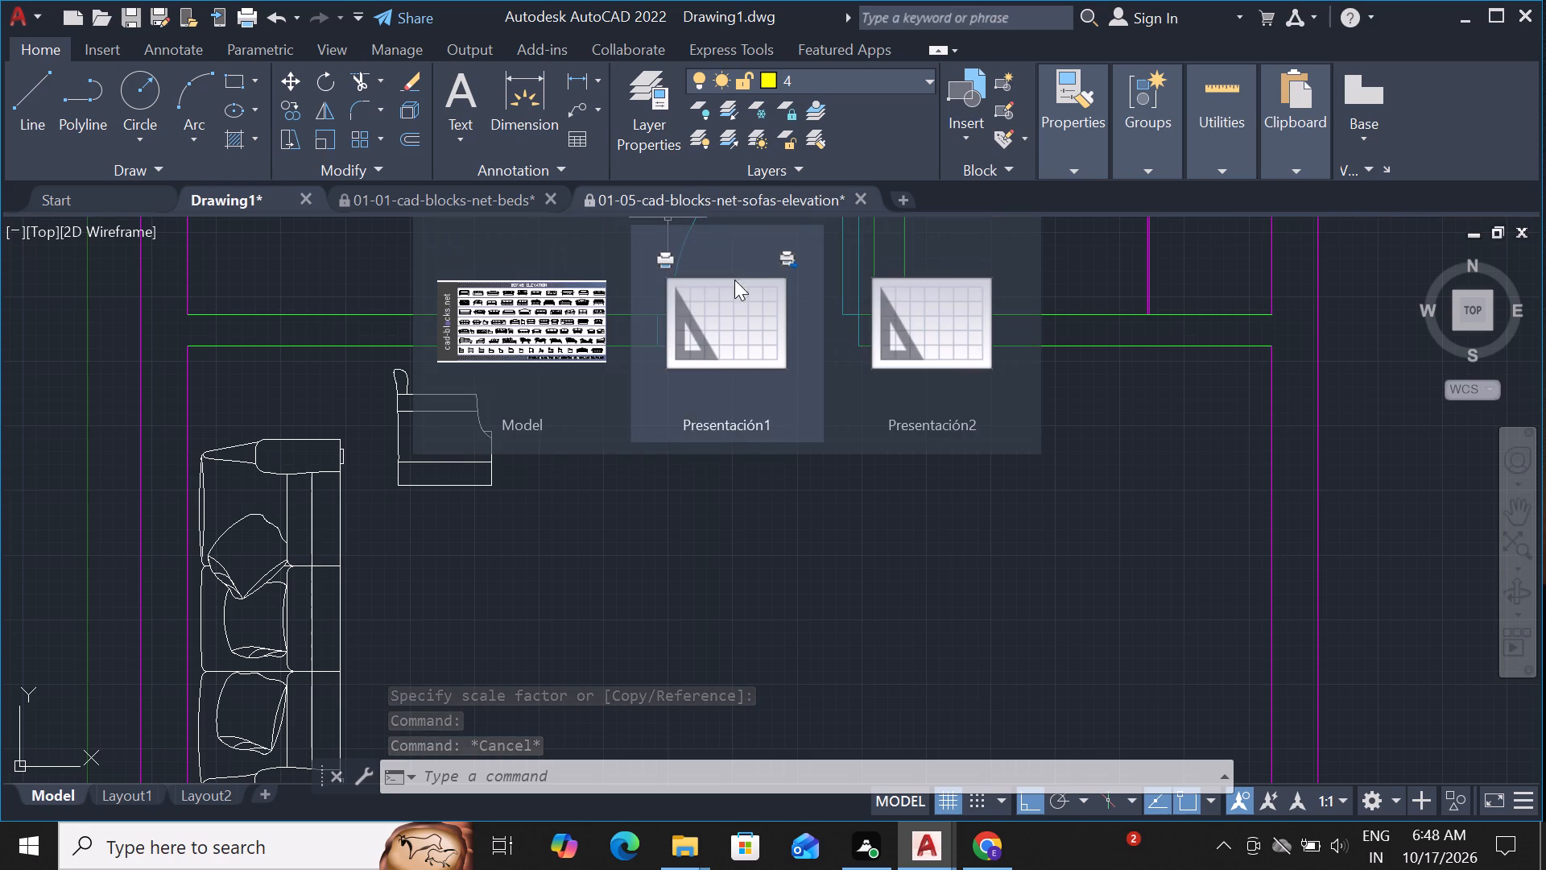
In the 01-05-cad-blocks-net-sofas-elevation drawing, copy the curved-back chaise sofa at the right end of the sixth row.
left_click(562, 323)
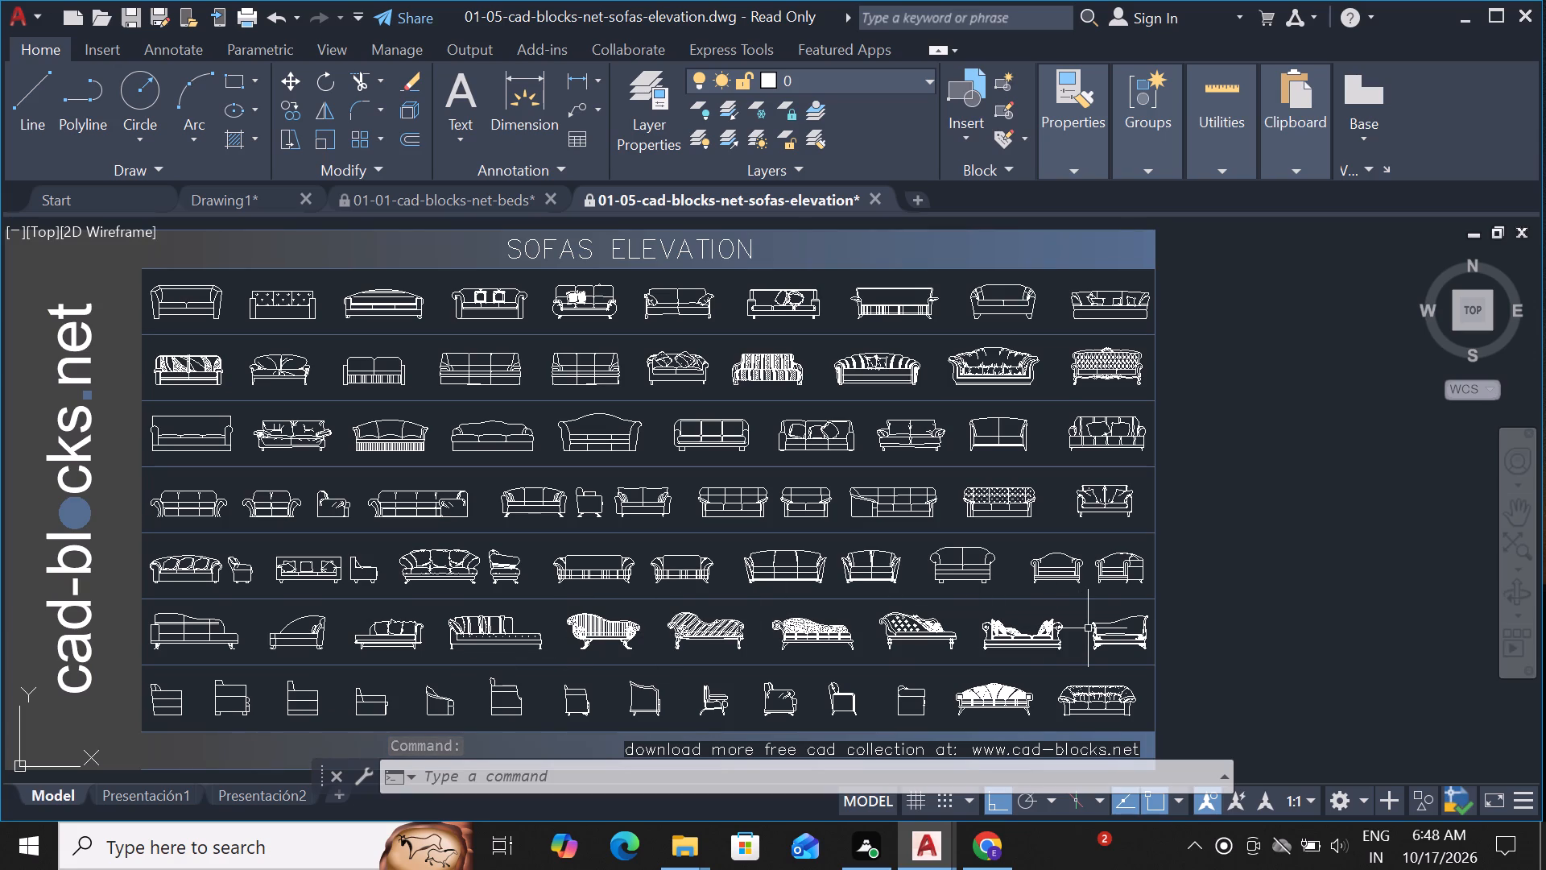
left_click(1118, 628)
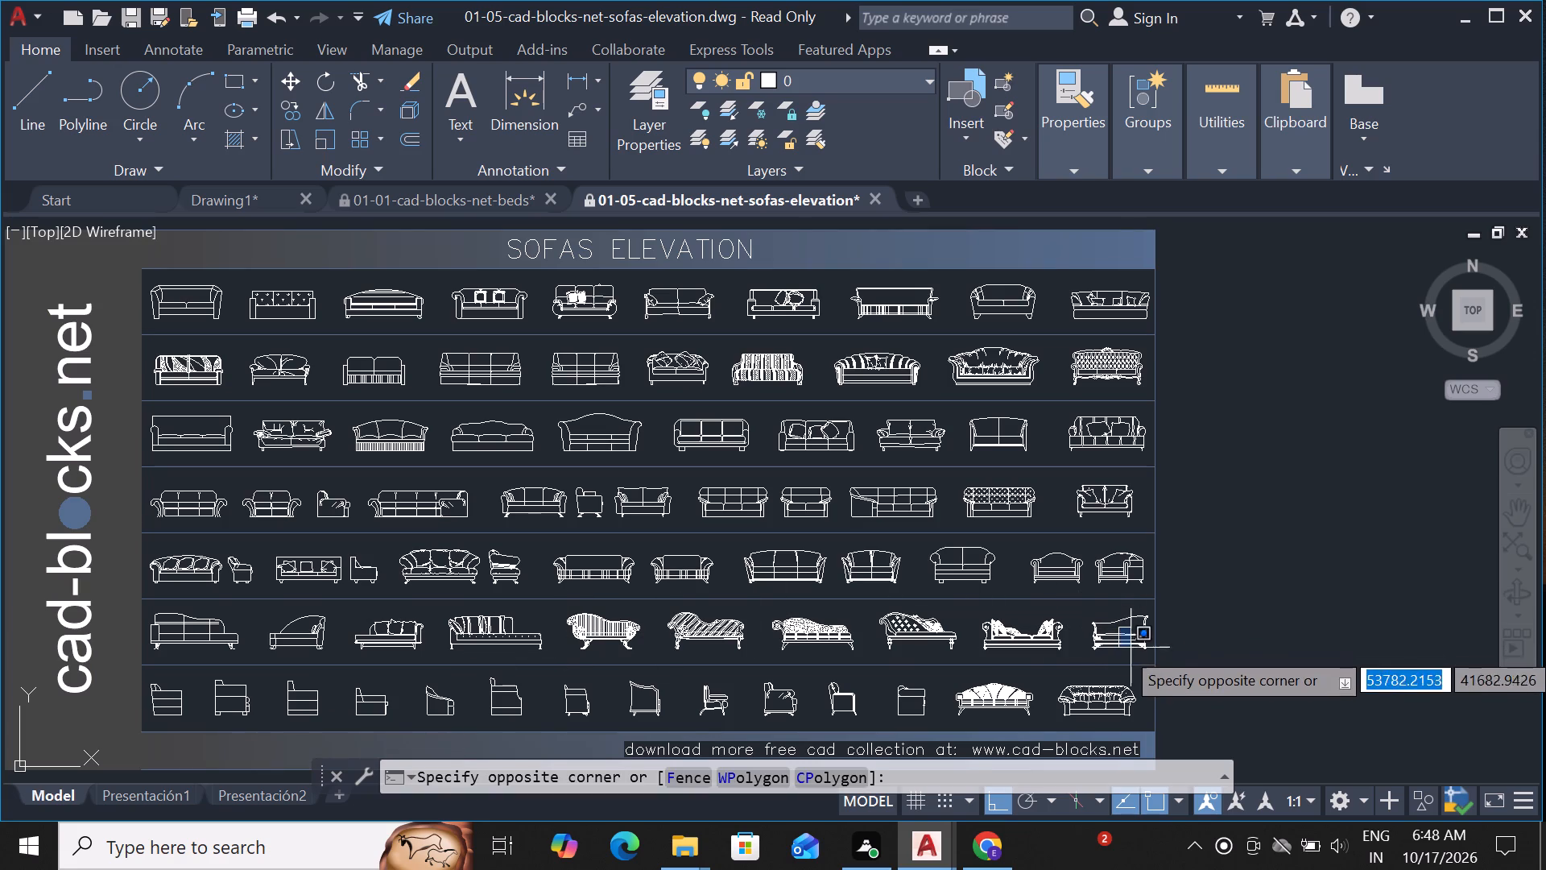
double_click(1131, 649)
left_click(1131, 645)
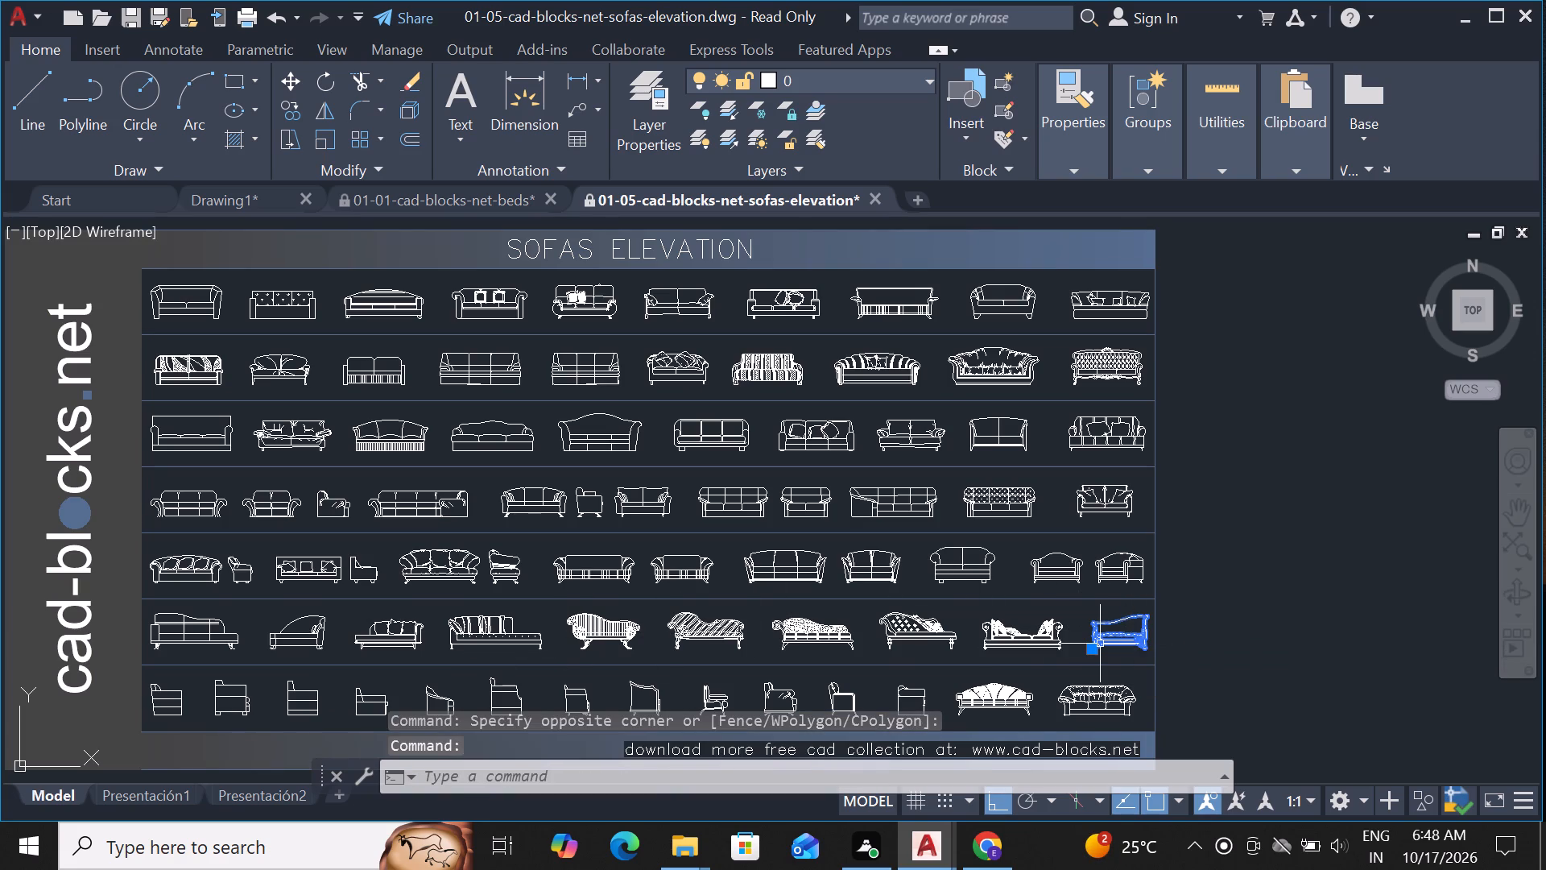
key("ctrl+v")
left_click(1040, 658)
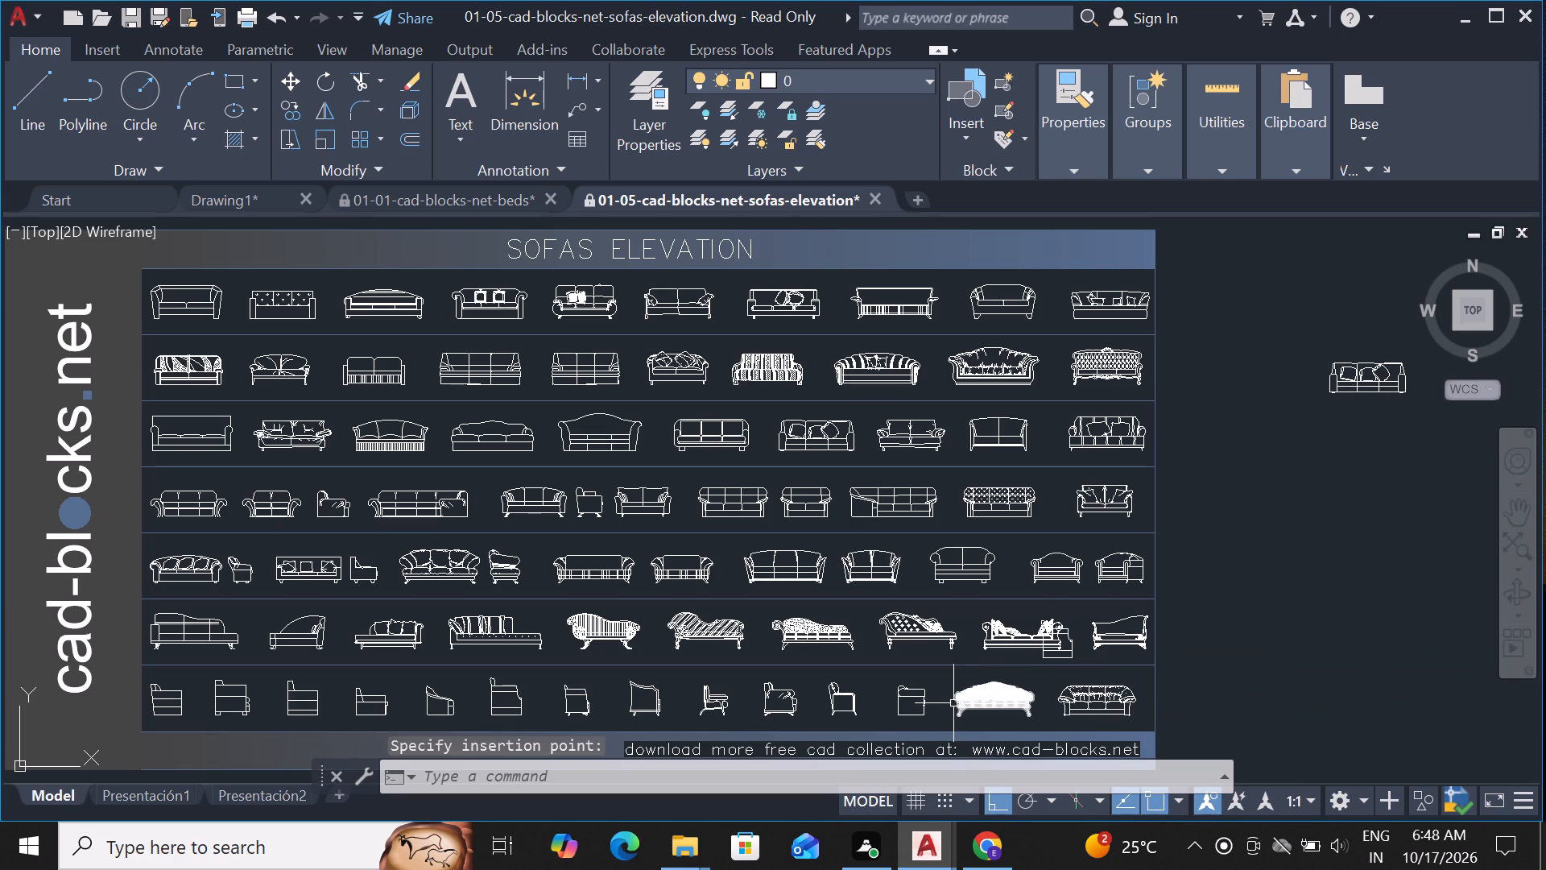
key("ctrl+c")
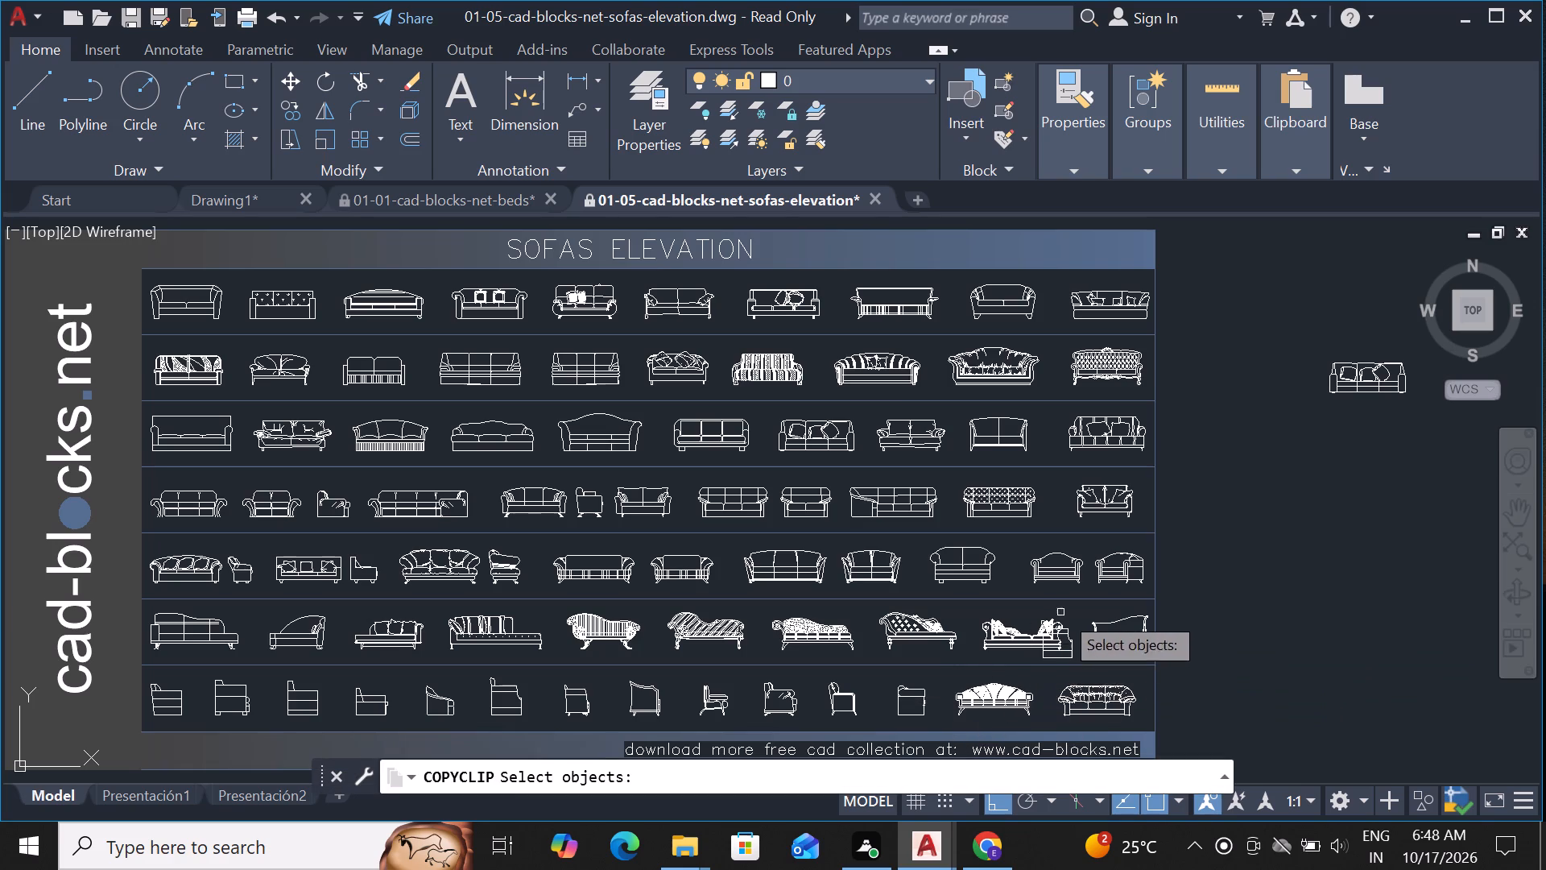
key("Escape")
left_click(1102, 640)
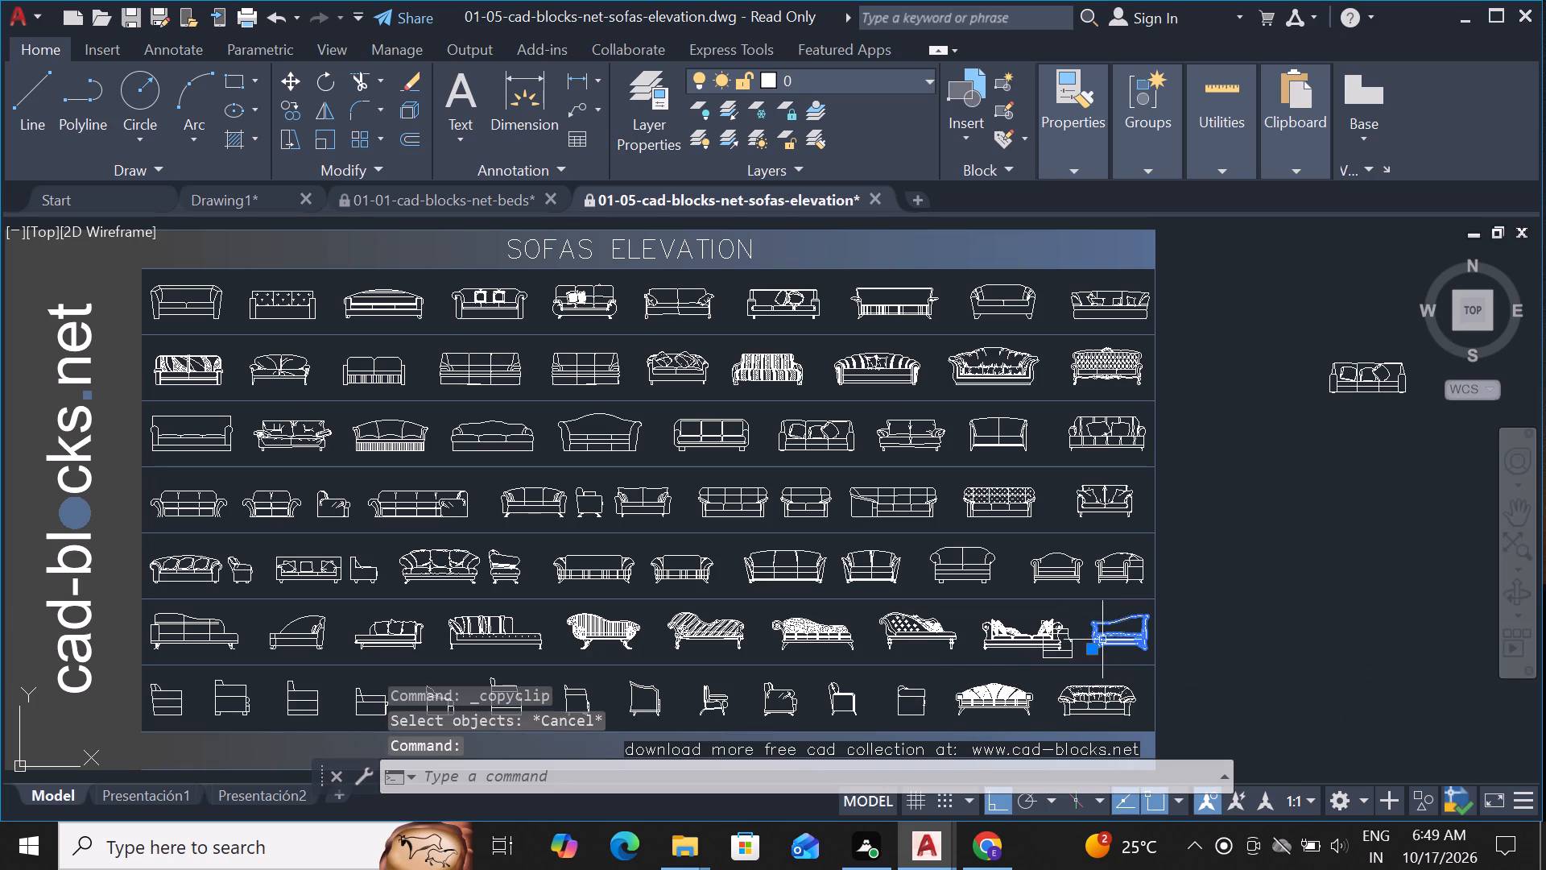
left_click(1102, 640)
key("ctrl+c")
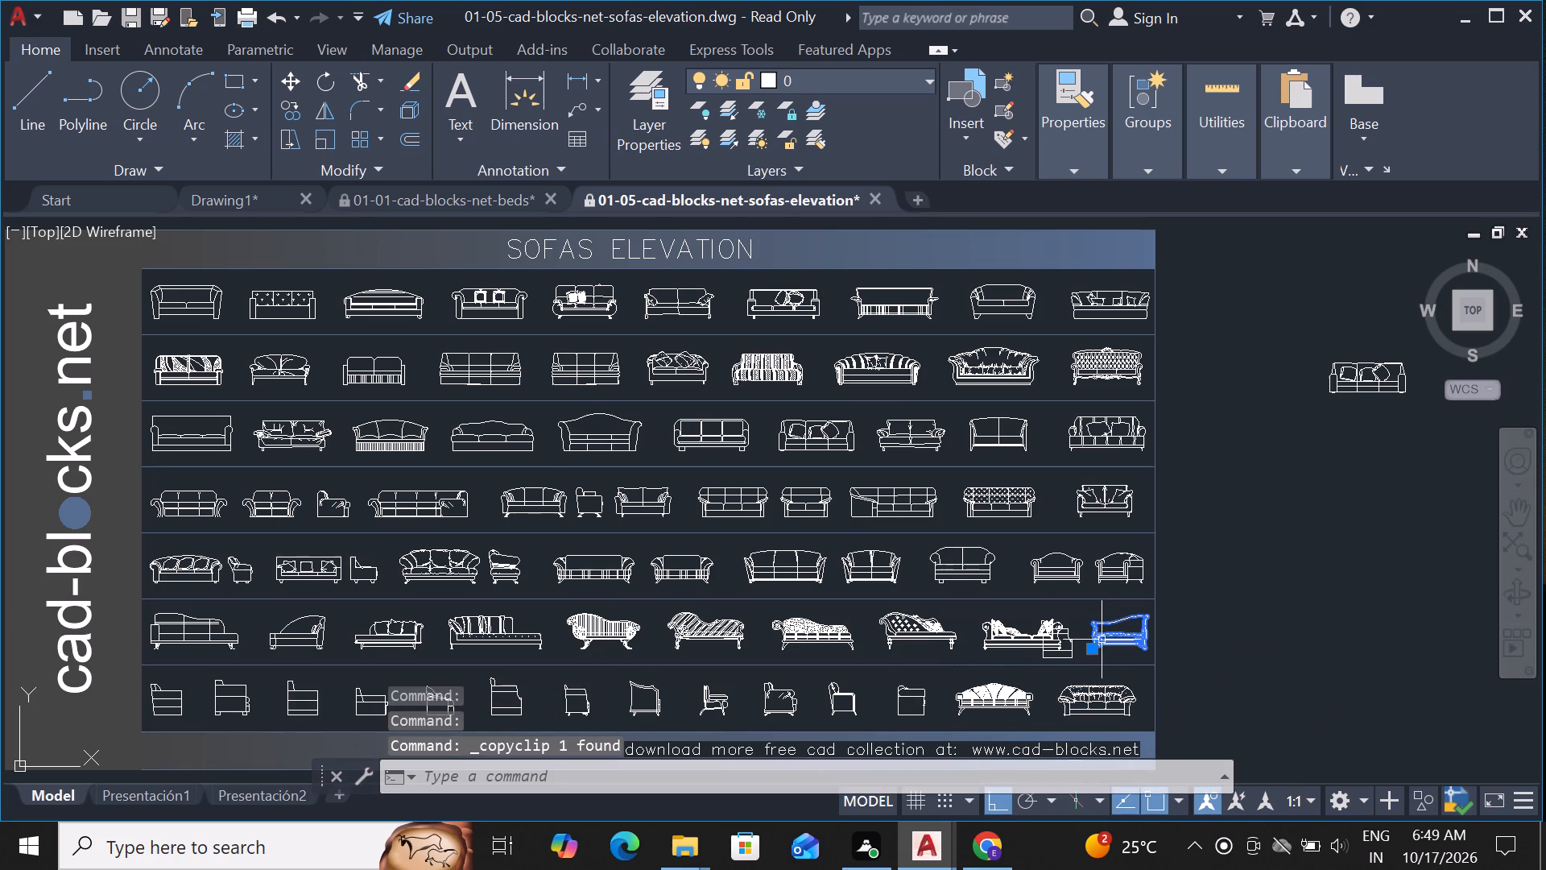
Paste the copied chaise sofa into Drawing1 with its insertion point in the middle room, near 8'-10", 21'-5".
left_click(928, 847)
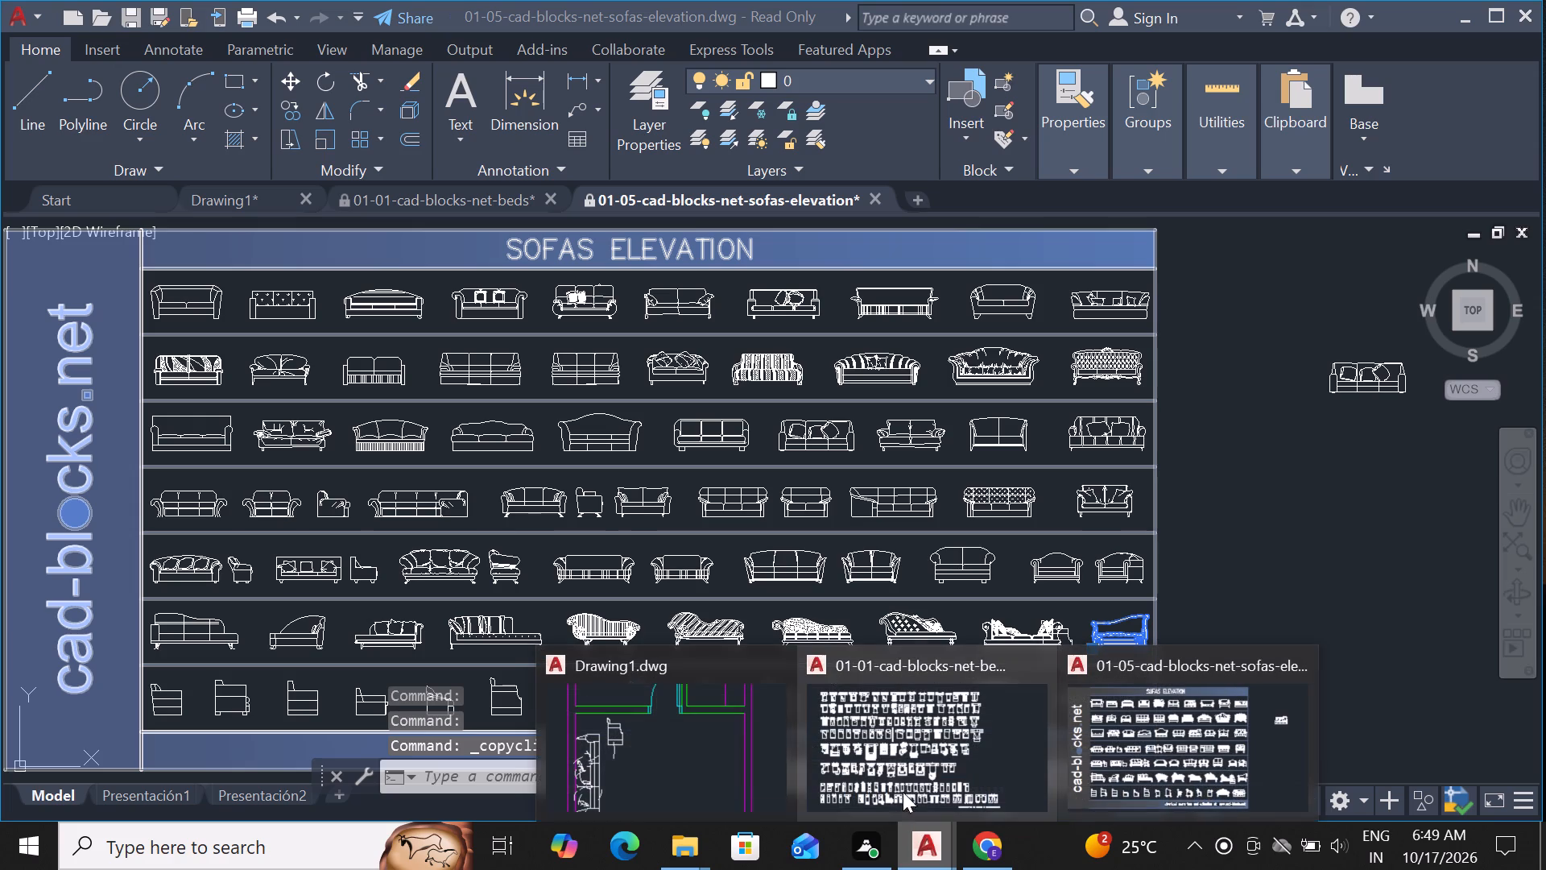
left_click(705, 782)
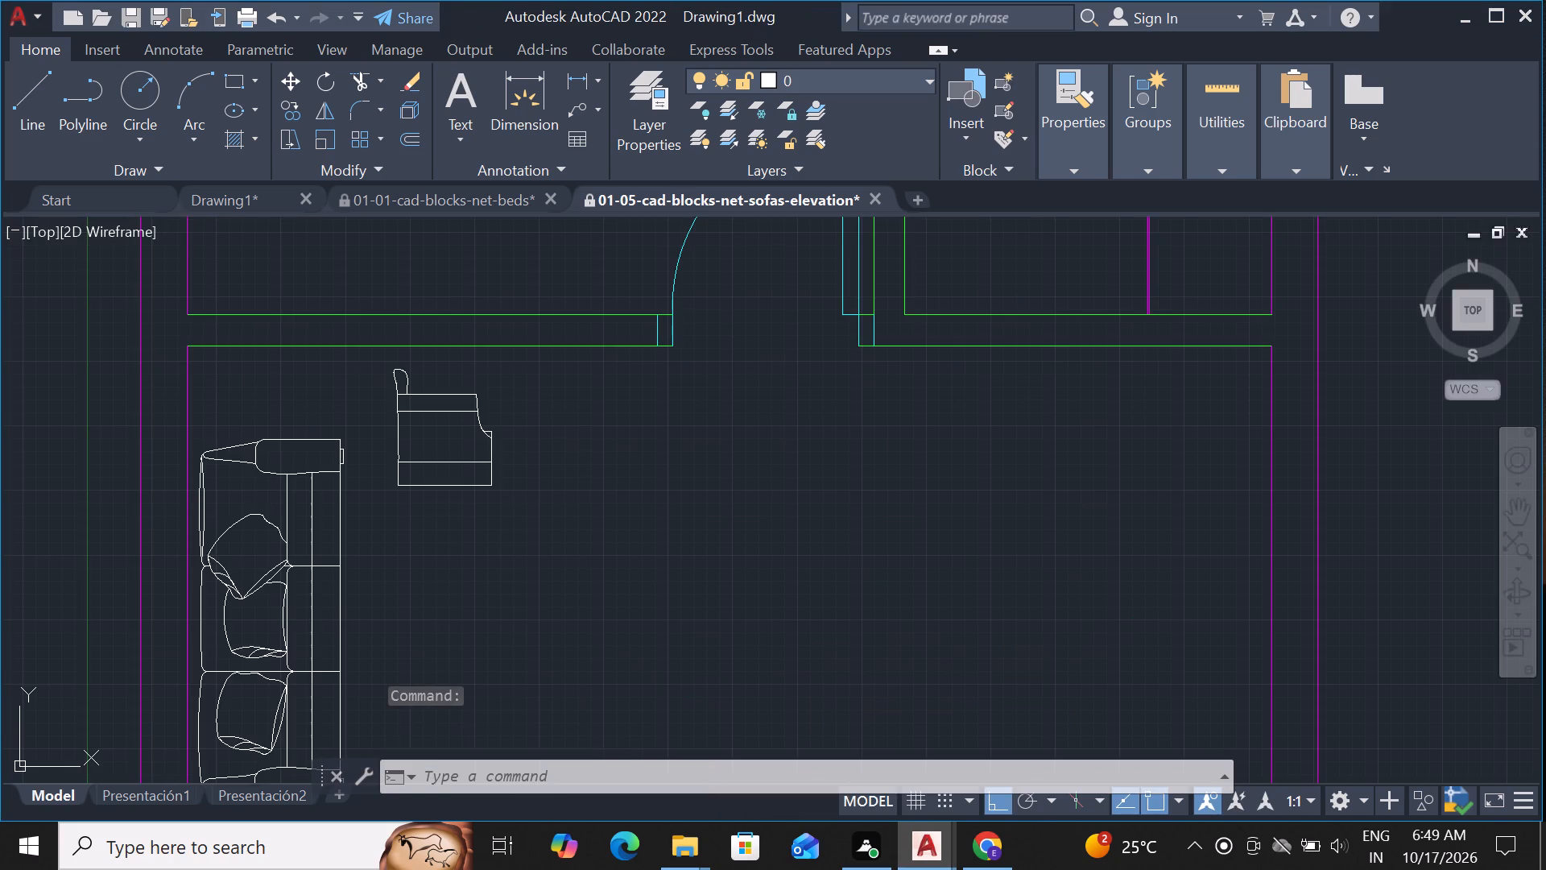
key("ctrl+v")
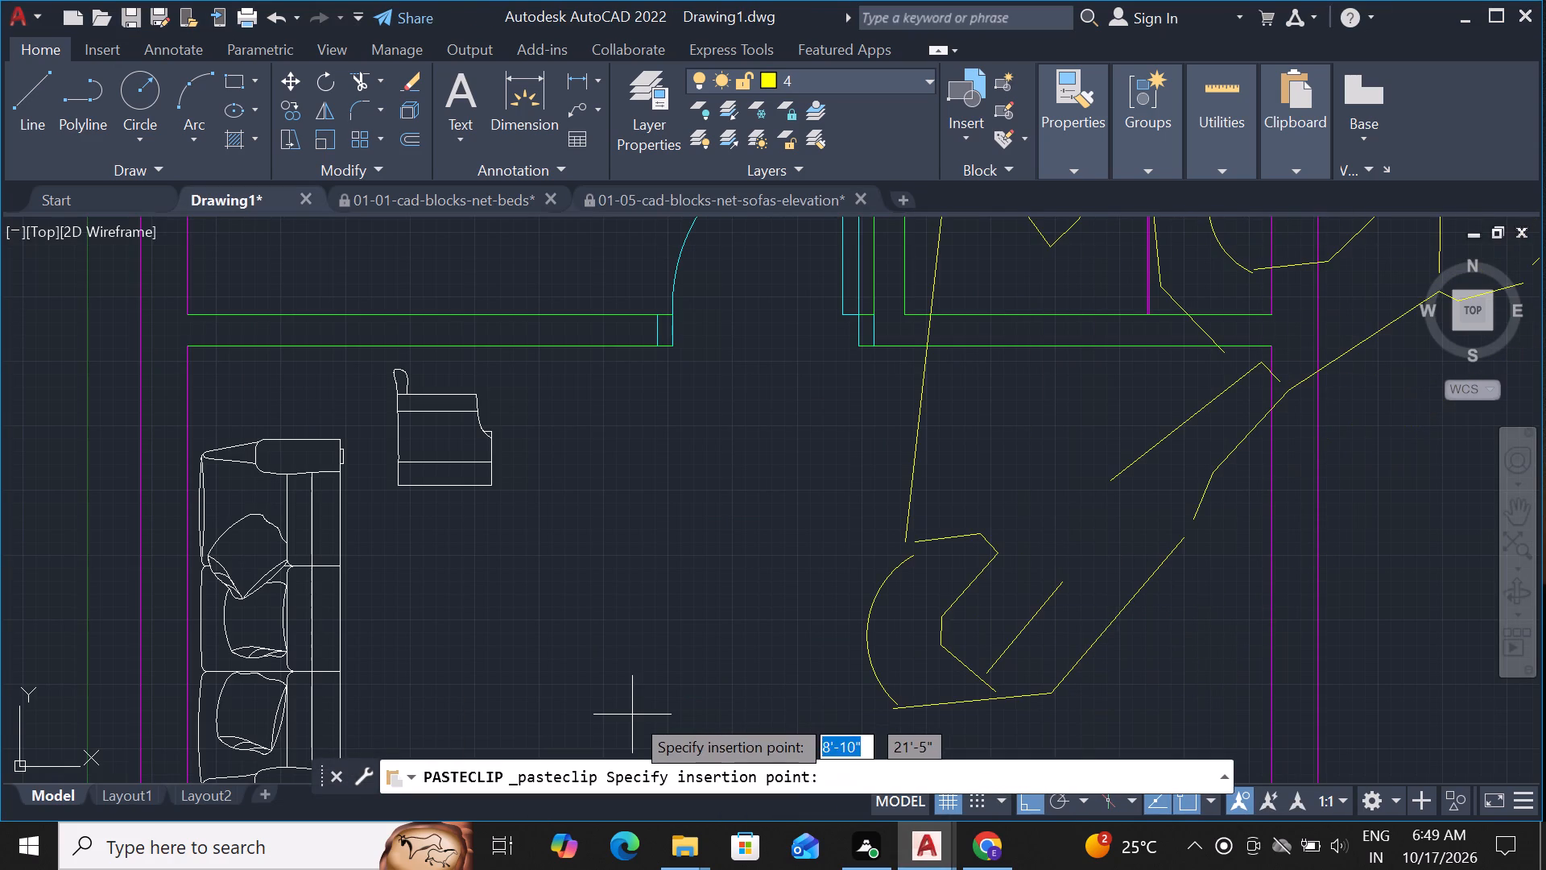
left_click(632, 715)
Scale the oversized chaise sofa down freehand to about half the building plan's width.
scroll(710, 677, "down", 3)
scroll(838, 615, "down", 2)
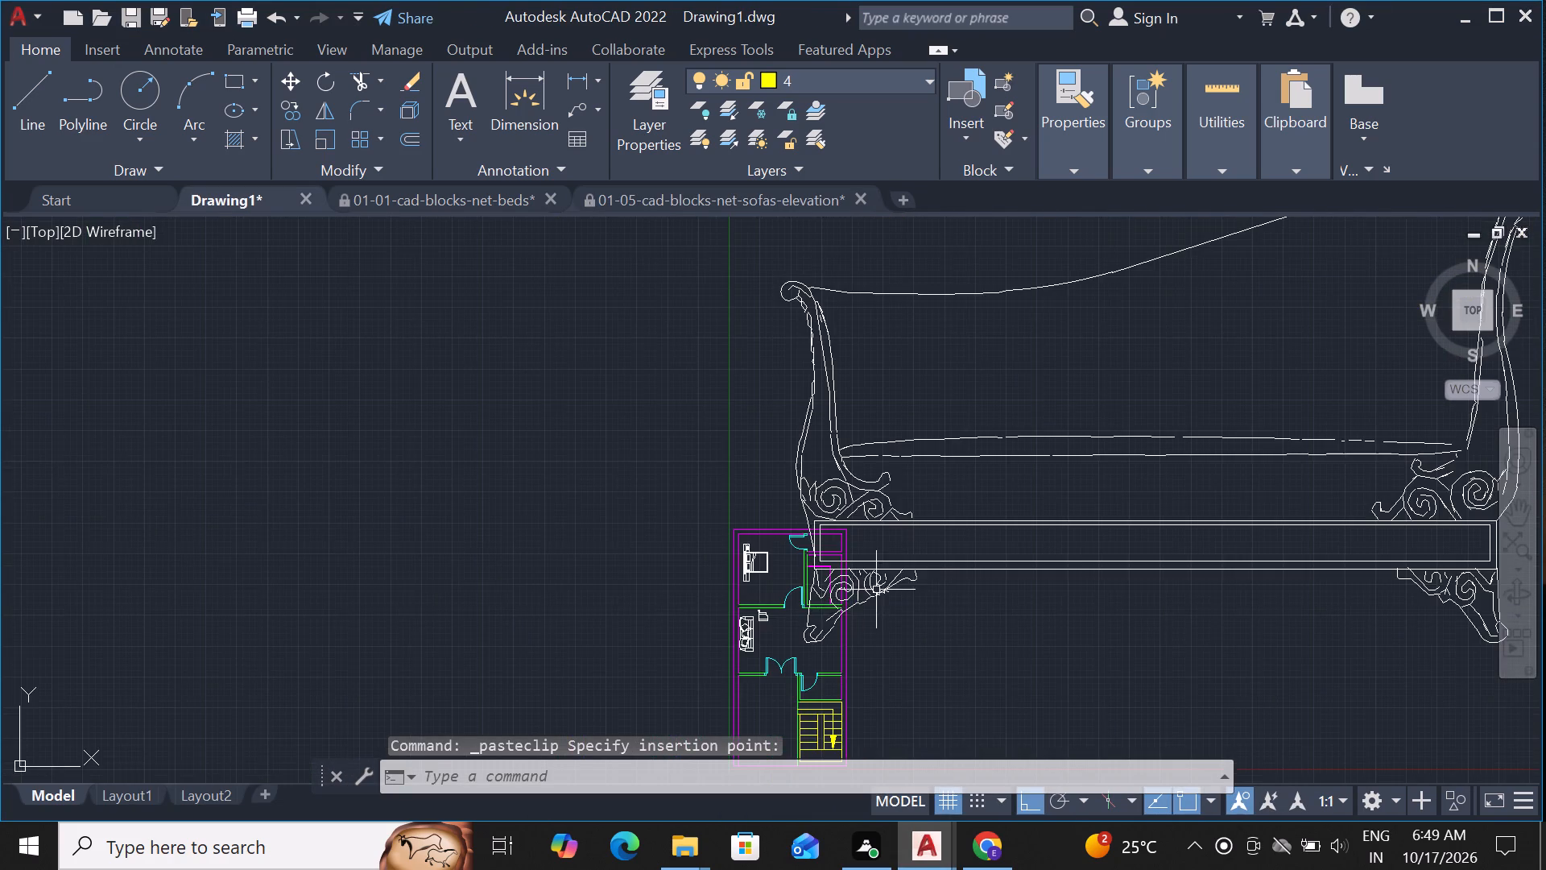
scroll(932, 547, "down", 2)
scroll(974, 524, "up", 2)
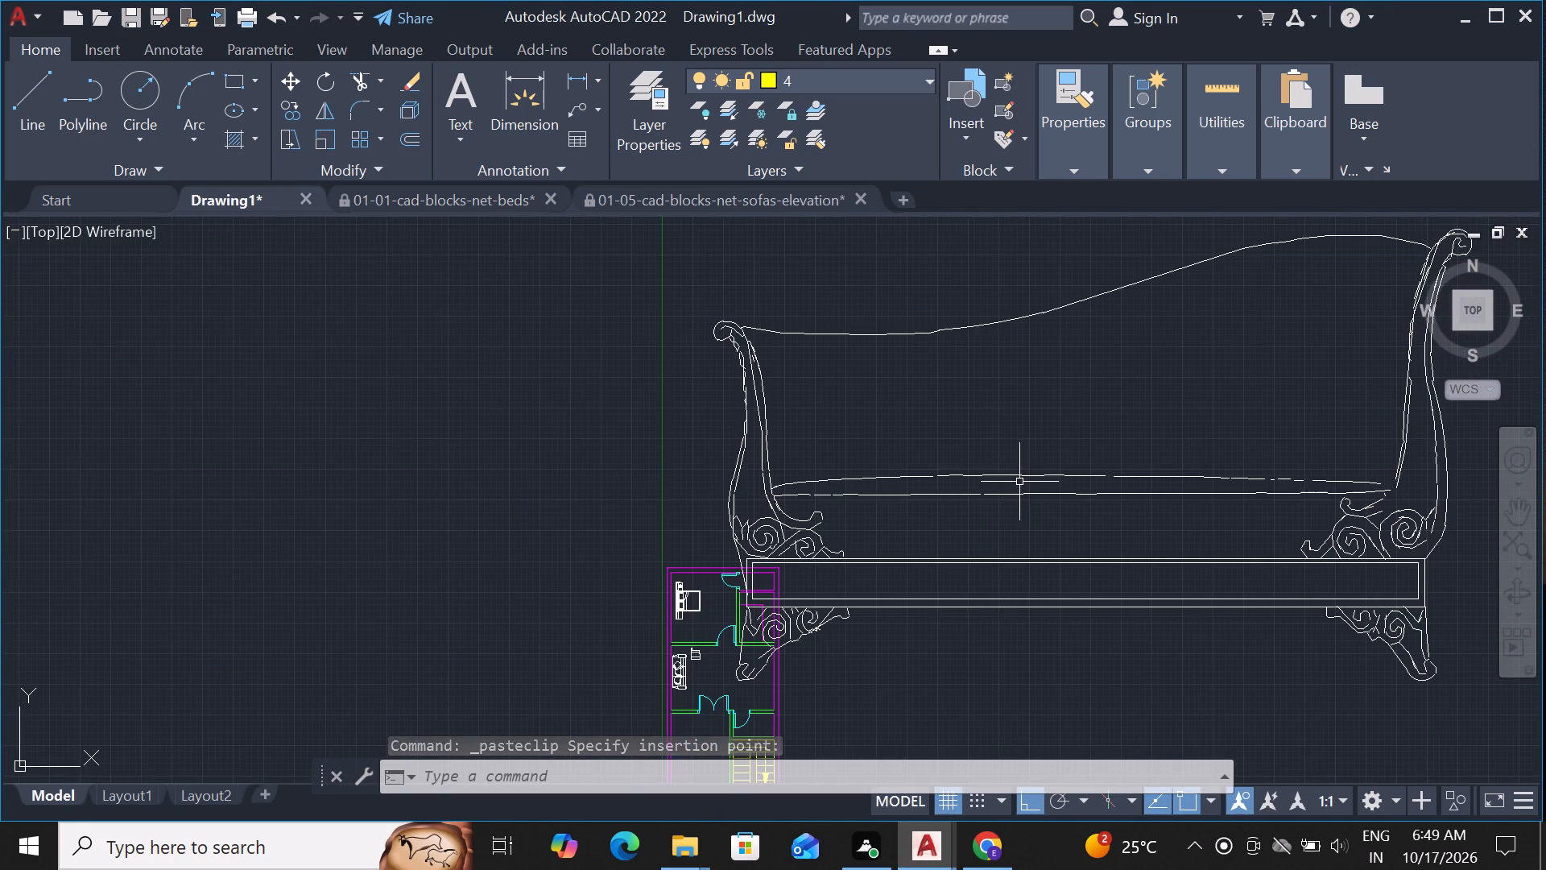
left_click(1011, 494)
type("SC")
key("space")
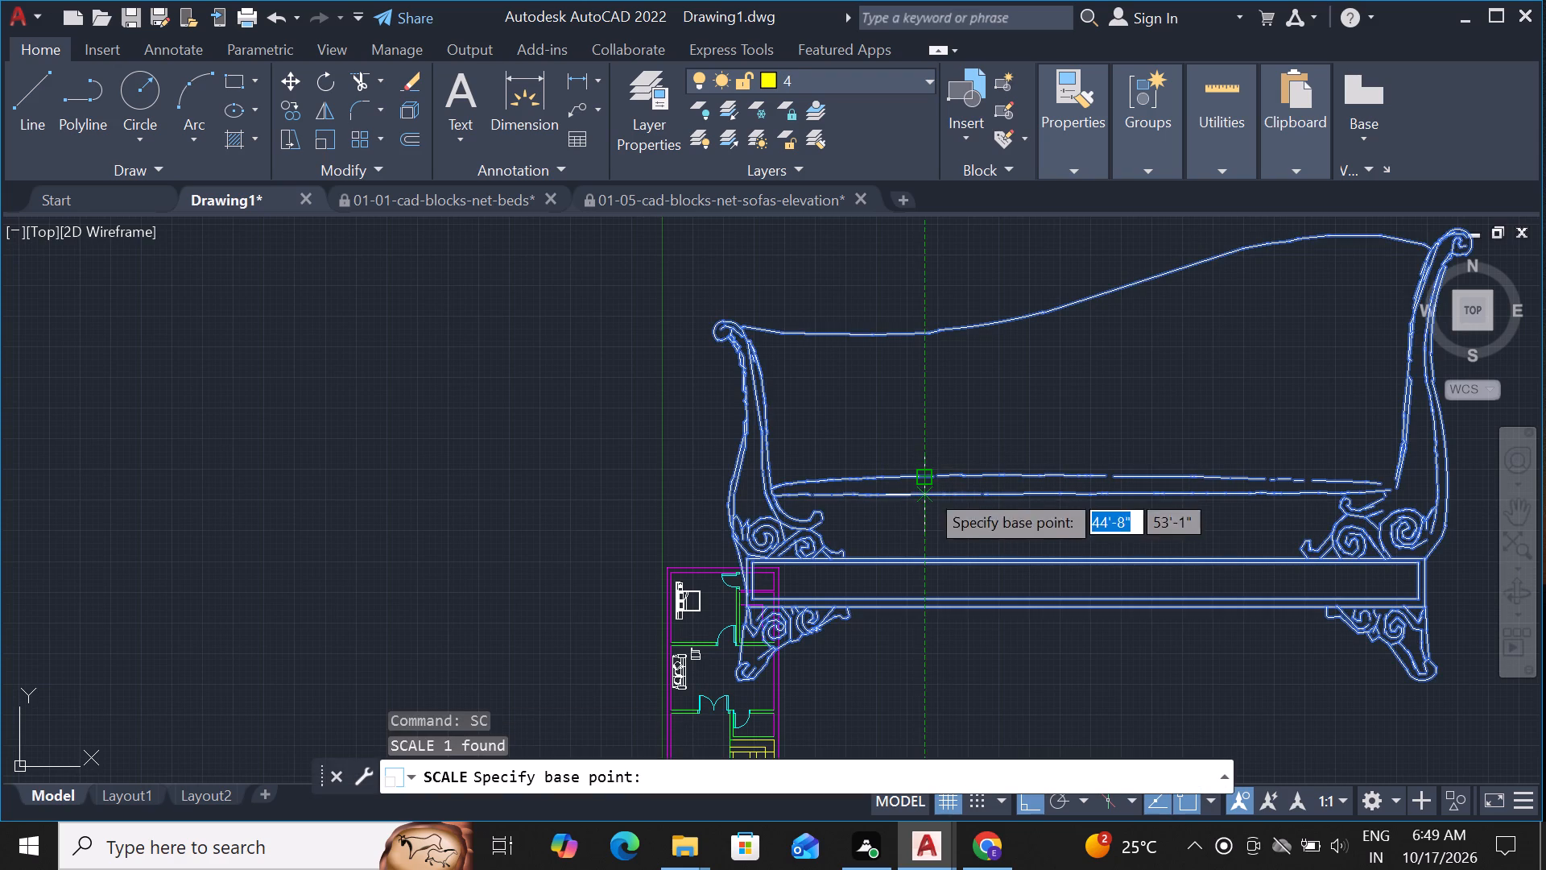
left_click(931, 478)
left_click(903, 504)
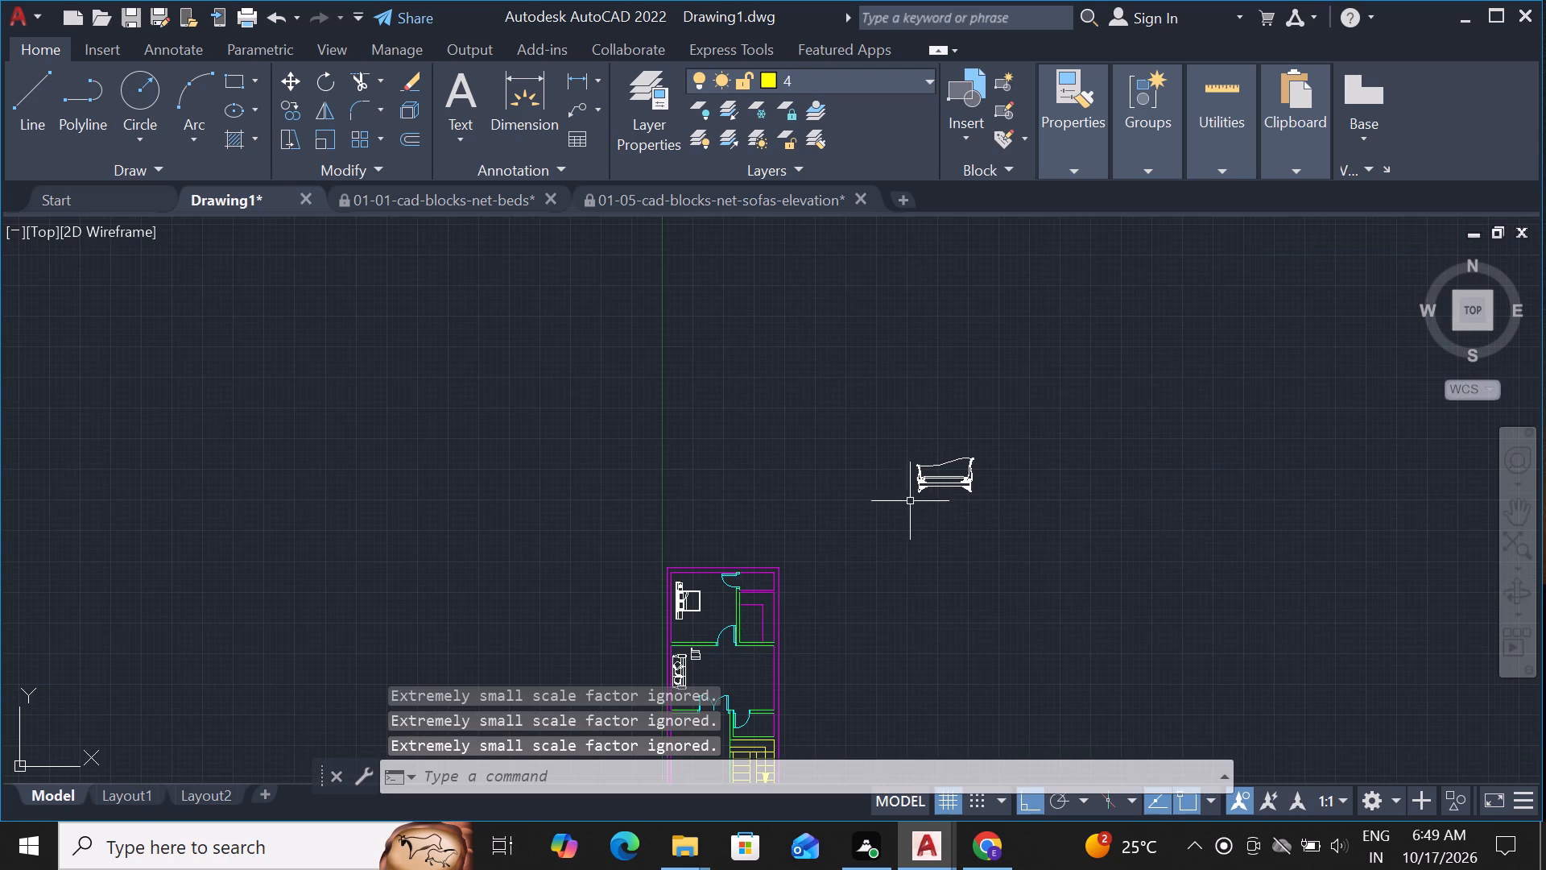
Move the chaise sofa from outside the plan onto the partition with the double door, below the middle room.
left_click(945, 483)
type("M")
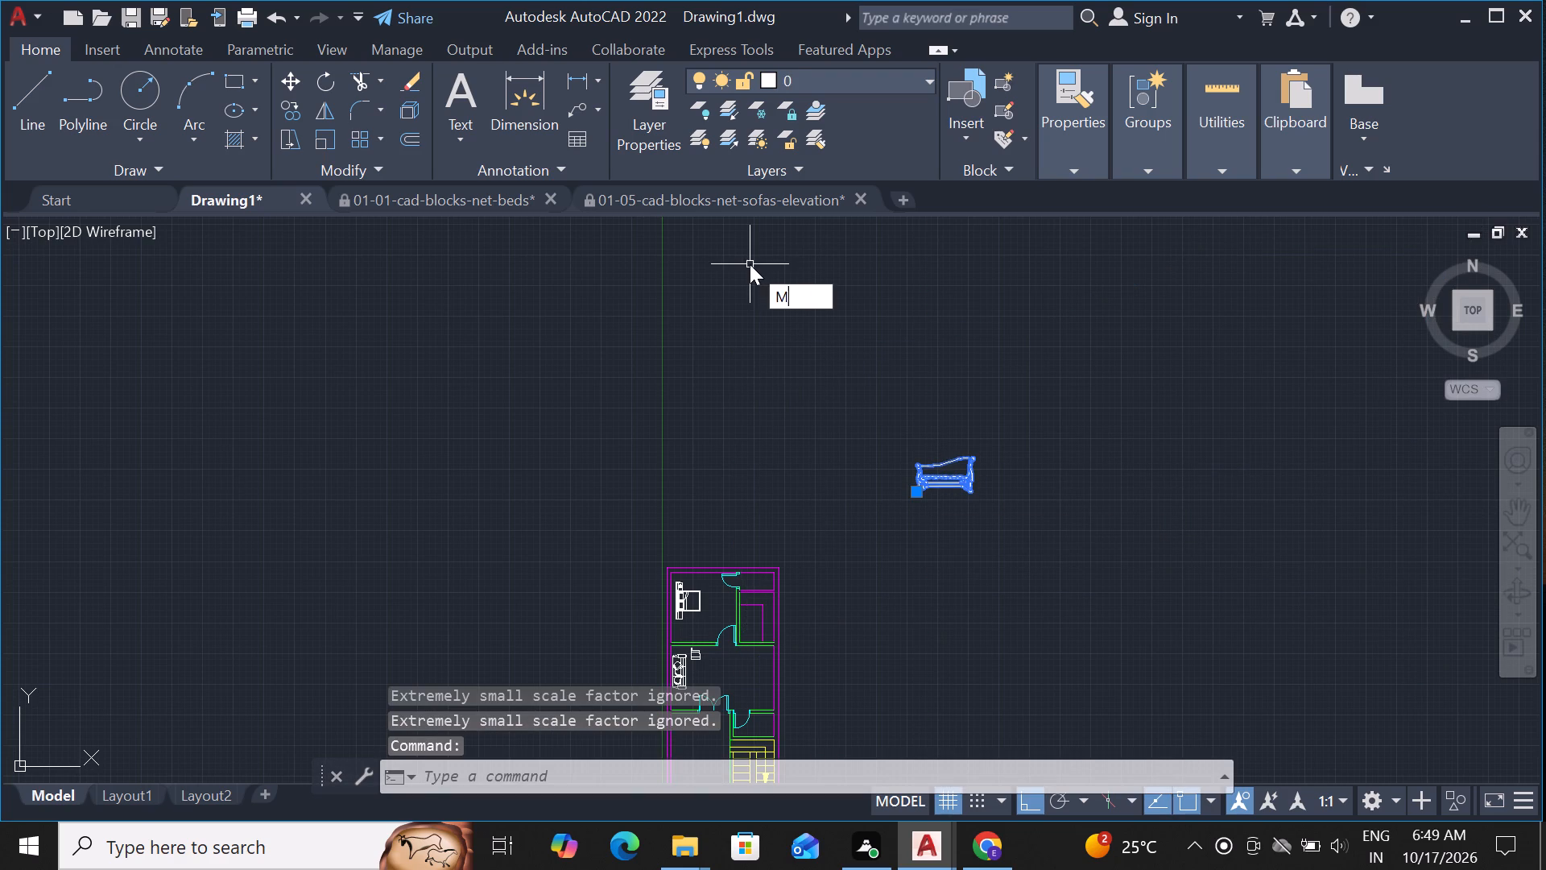
key("space")
left_click_drag(937, 470, 906, 473)
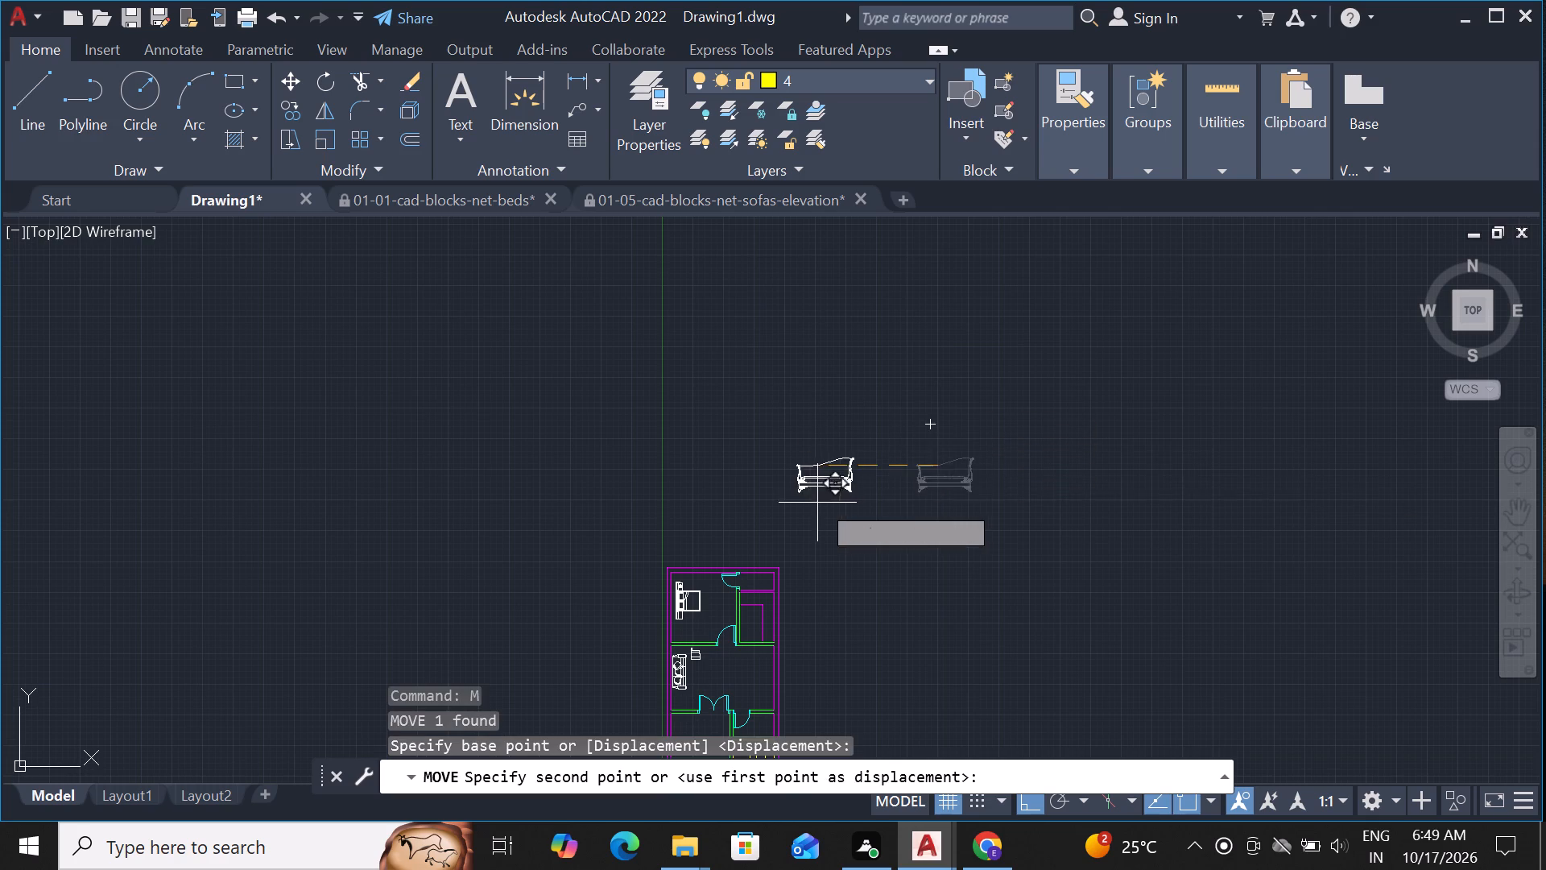
scroll(816, 502, "down", 3)
scroll(725, 611, "up", 2)
scroll(906, 447, "up", 2)
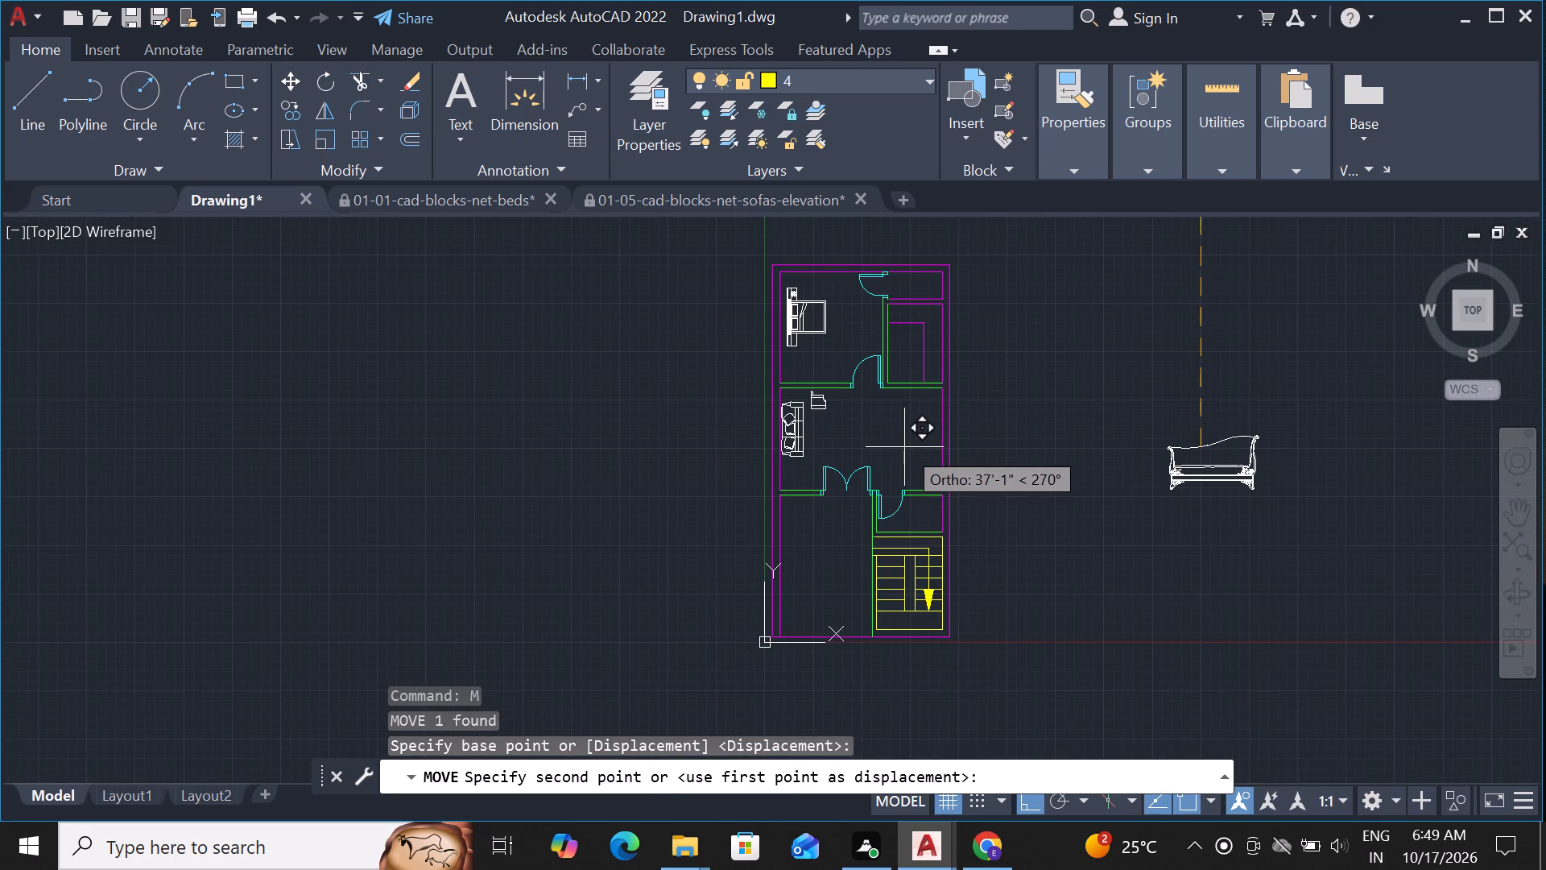
scroll(893, 456, "up", 2)
scroll(754, 441, "down", 2)
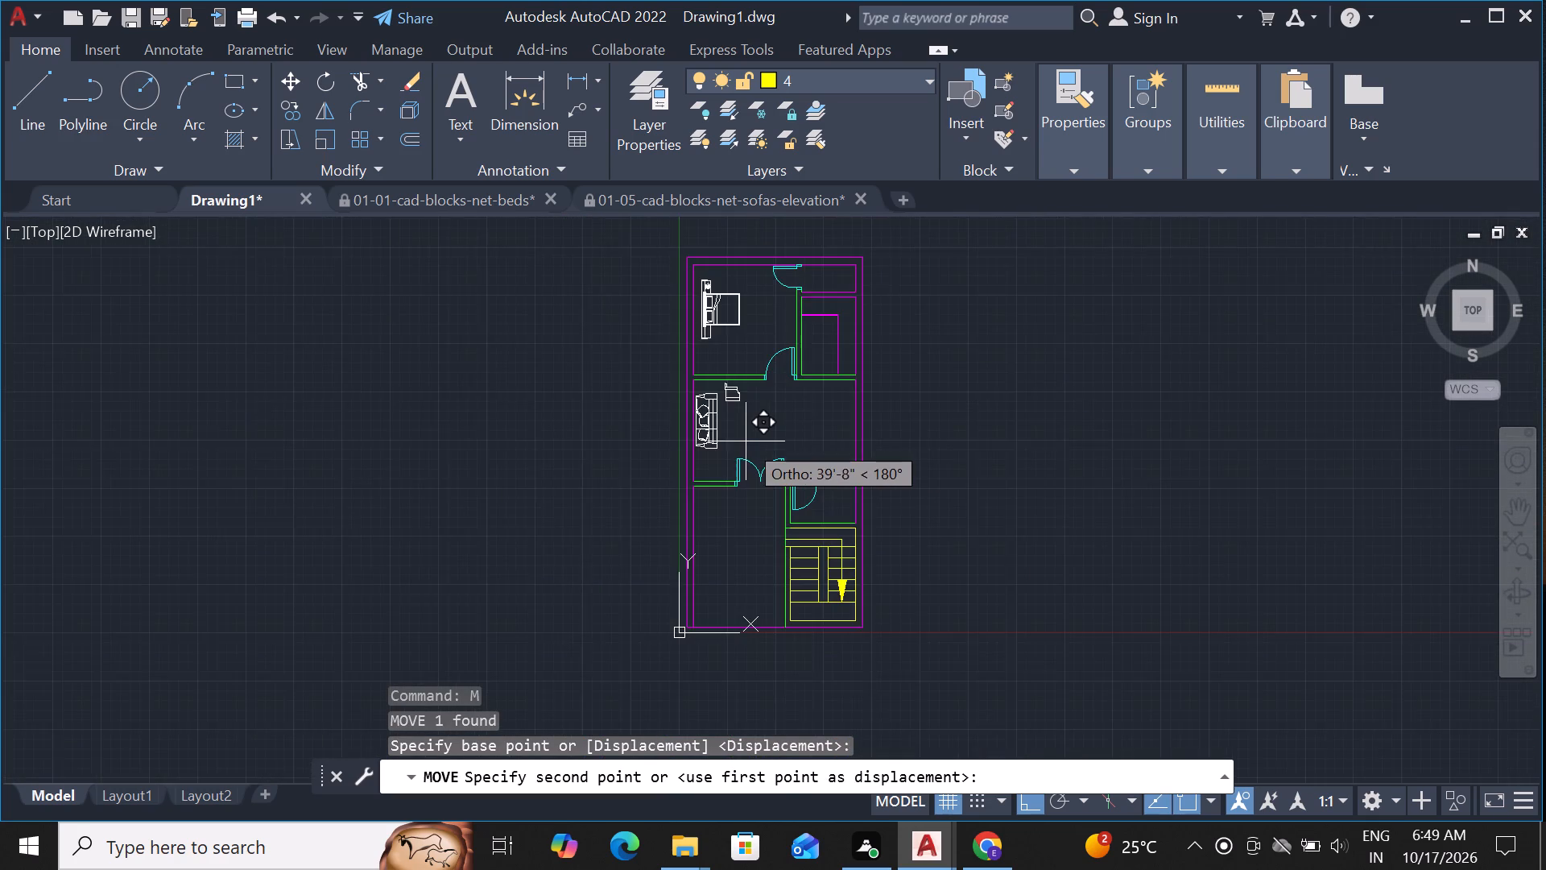
scroll(759, 439, "down", 2)
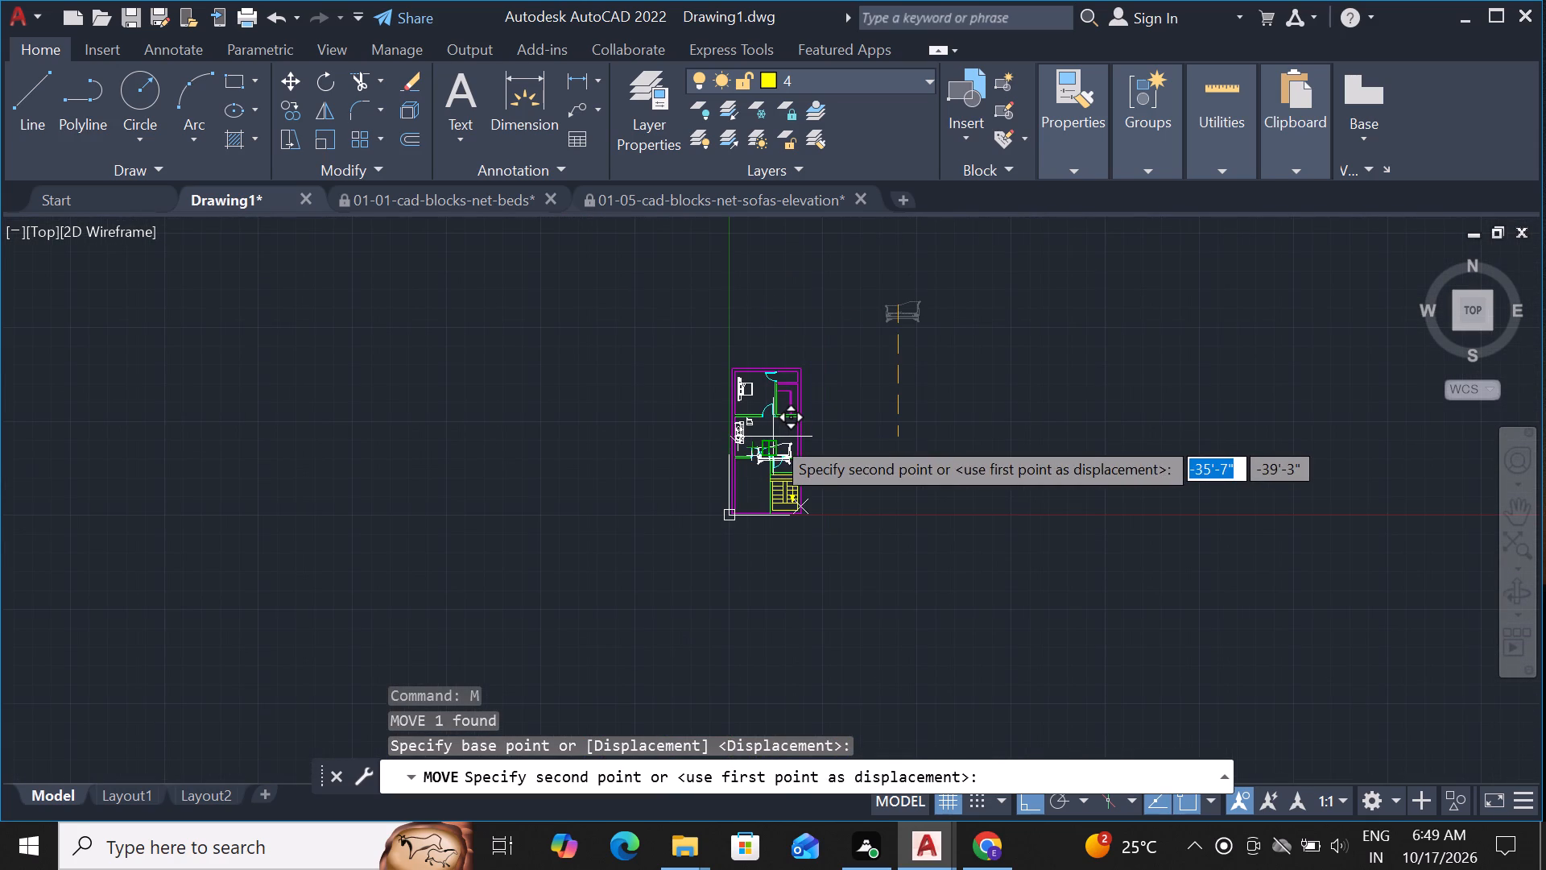
left_click(773, 437)
Scale the chaise sofa down freehand to about one-fifth of its size.
scroll(771, 452, "up", 5)
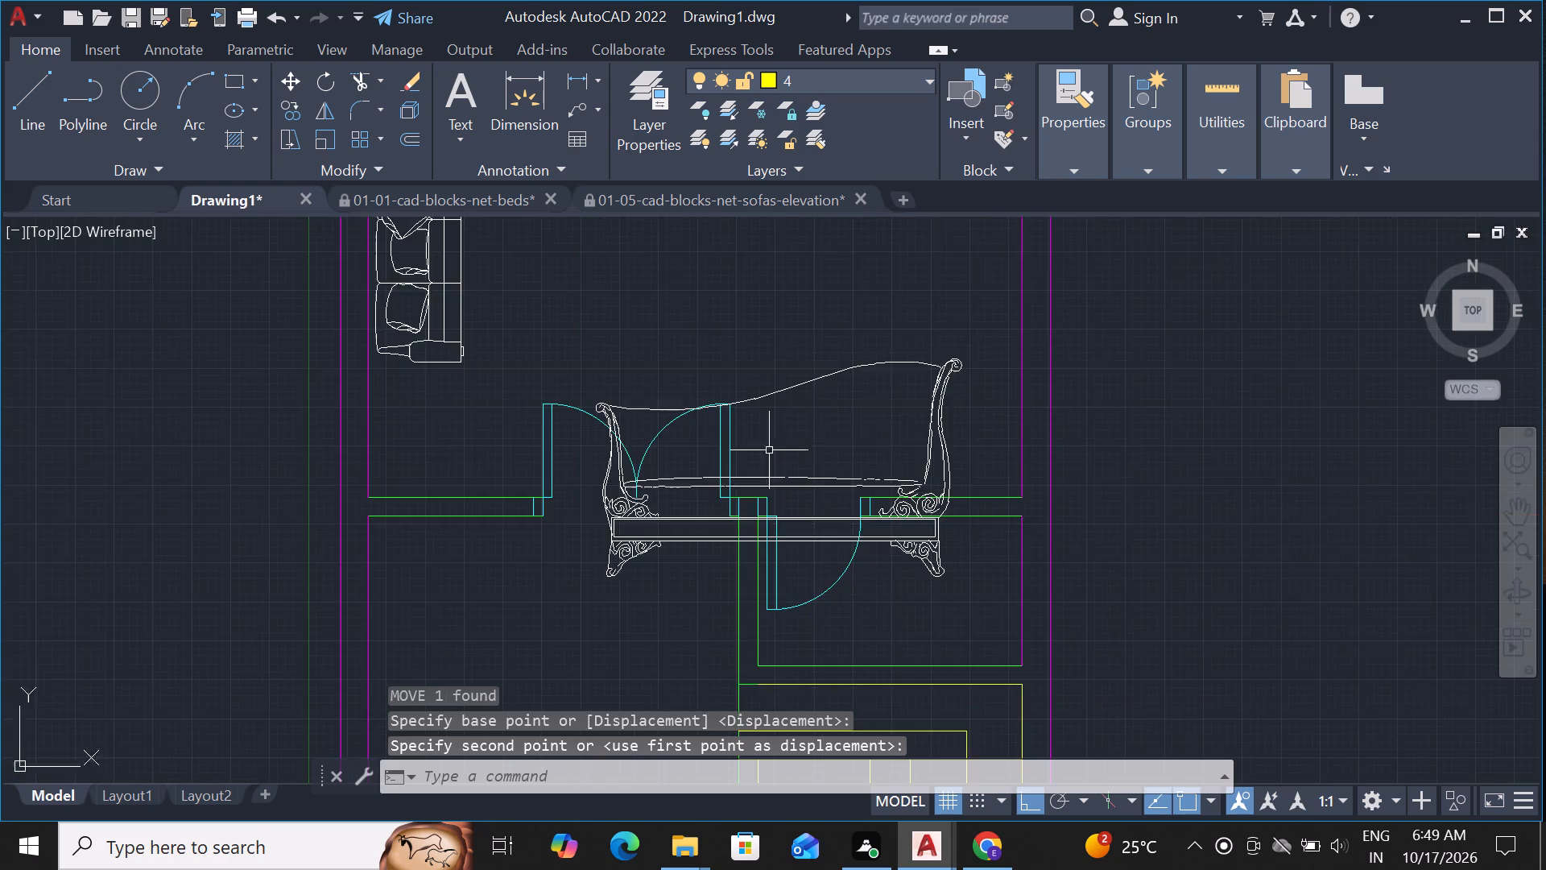
scroll(769, 450, "up", 1)
left_click(779, 354)
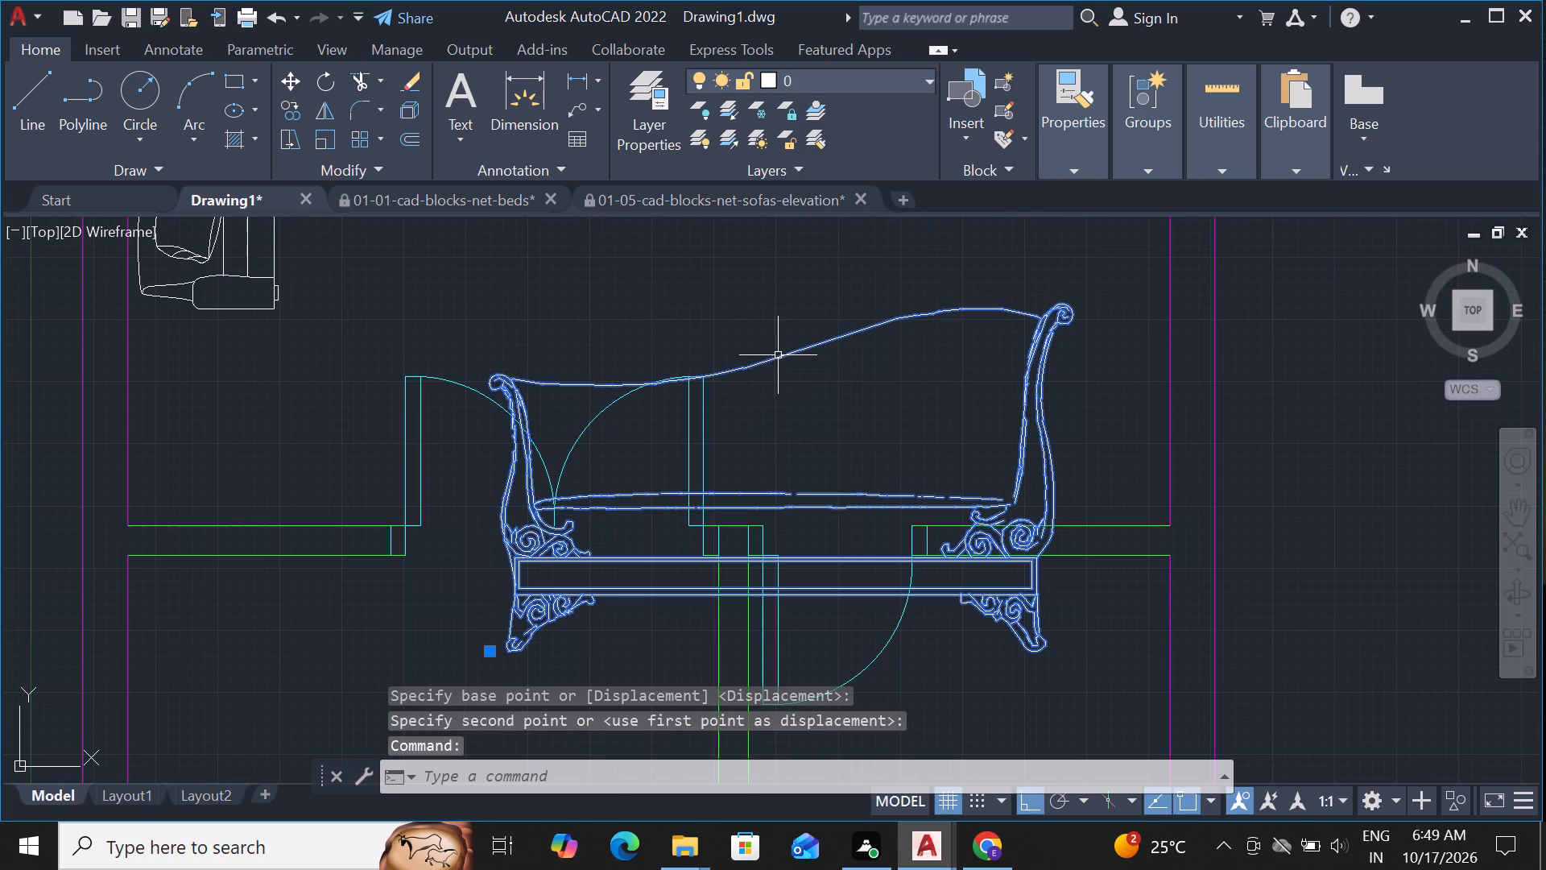
type("SC")
key("space")
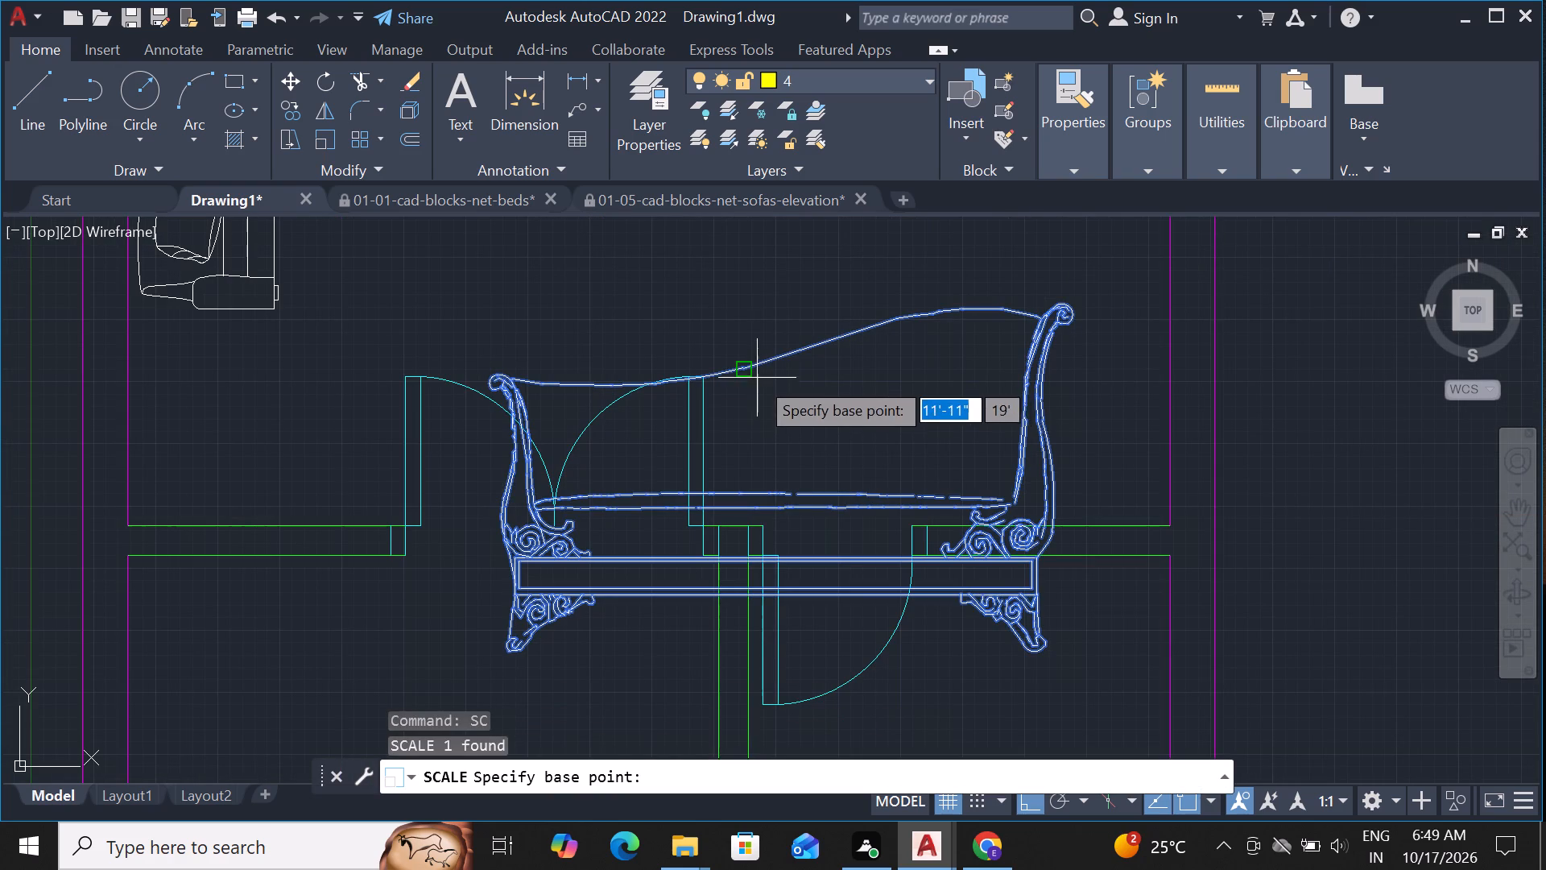
left_click(759, 370)
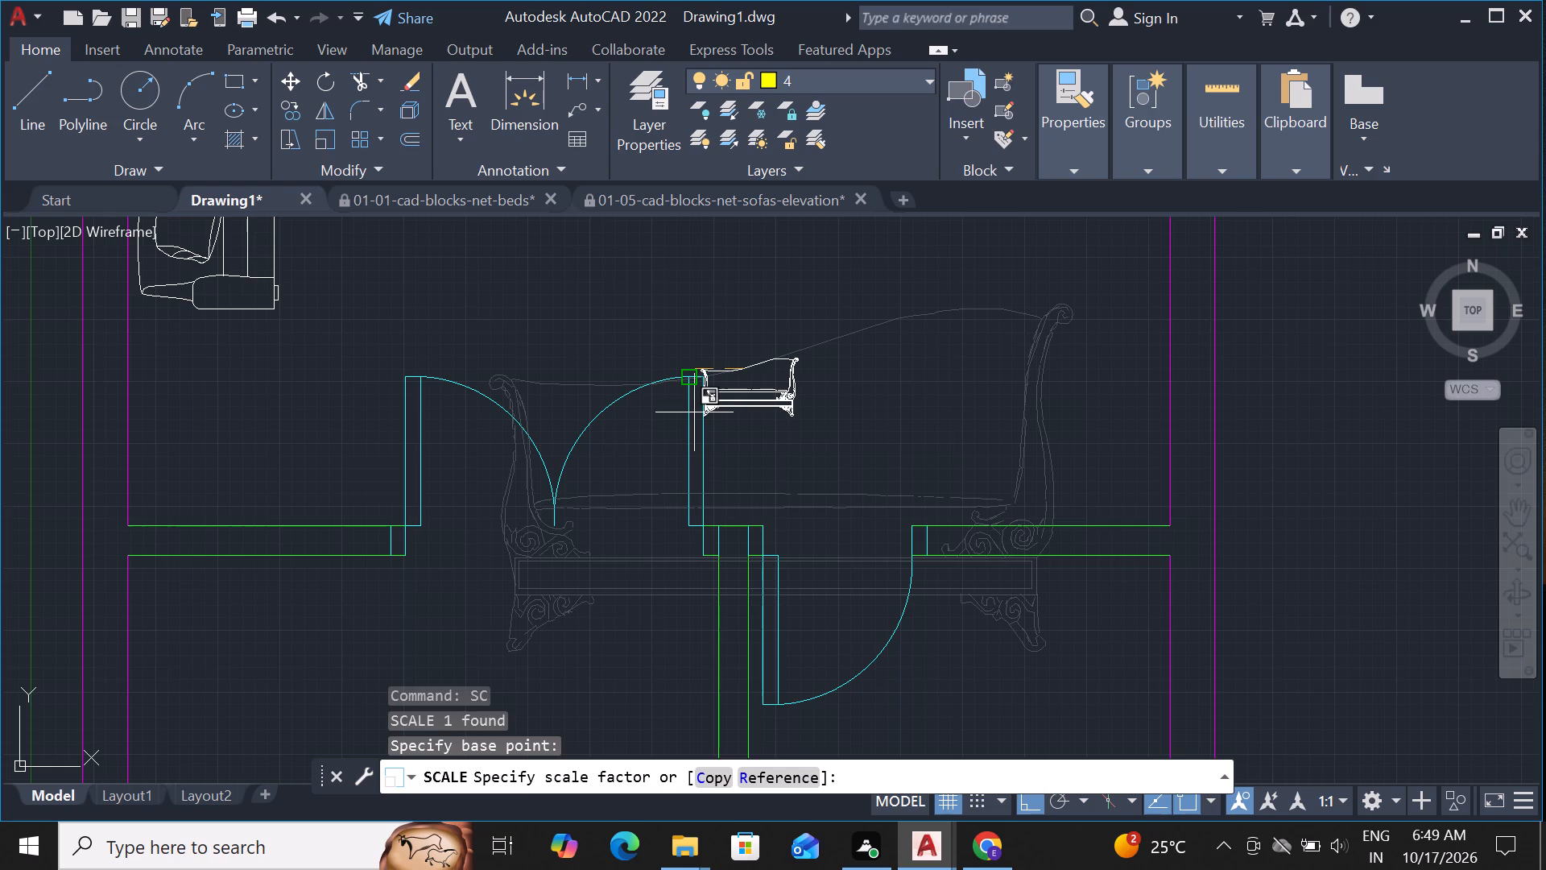
left_click(694, 412)
Move the chaise sofa onto the partition beside the double door's left jamb.
left_click(763, 403)
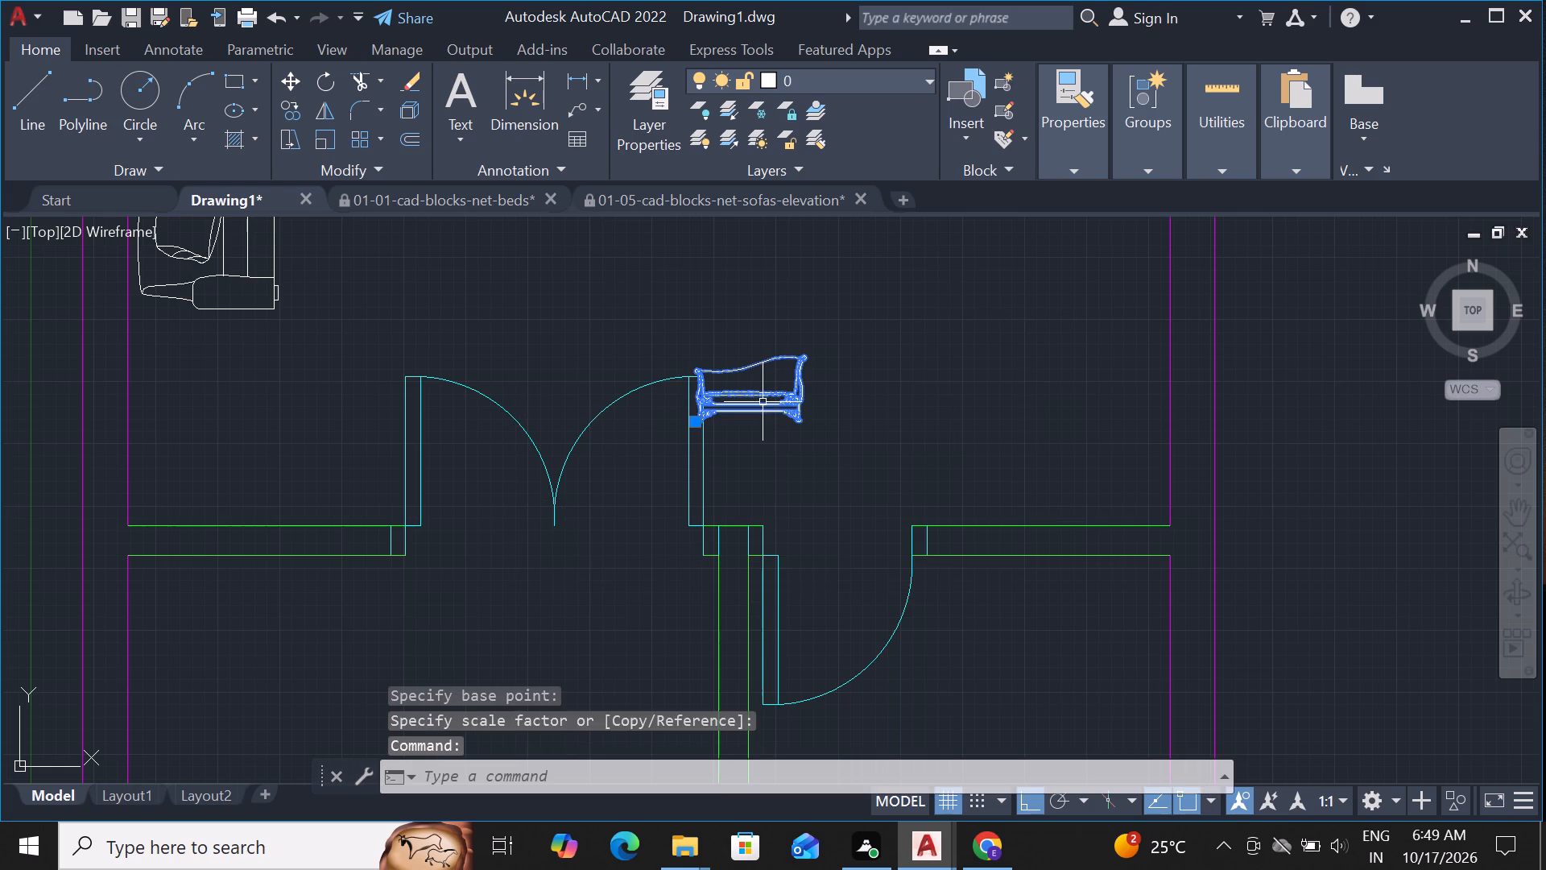
type("M")
key("space")
left_click(763, 402)
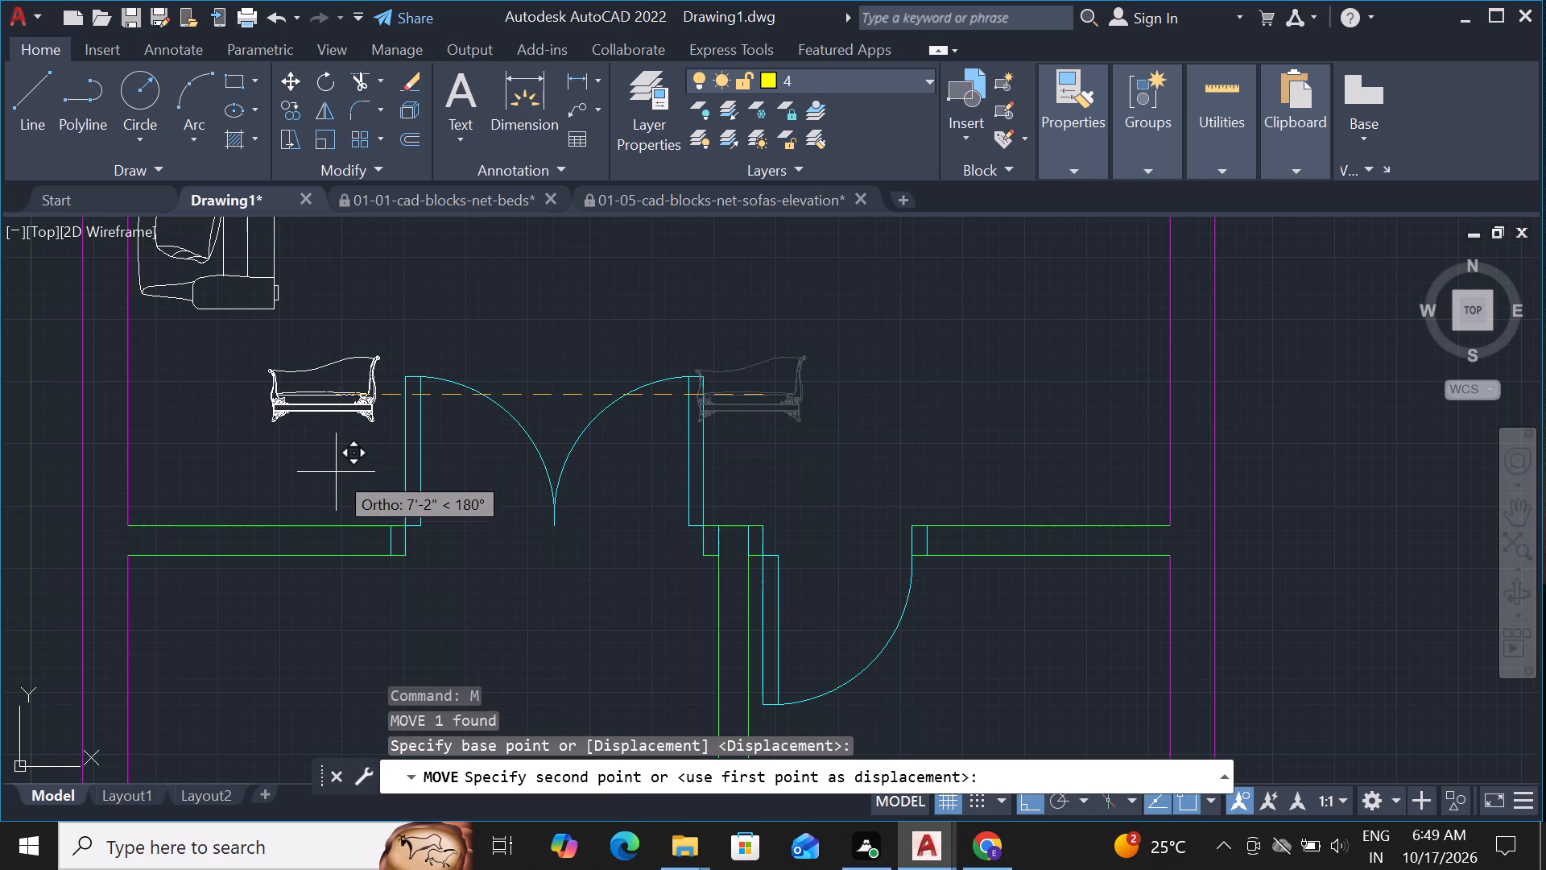
scroll(336, 473, "up", 2)
scroll(337, 474, "down", 5)
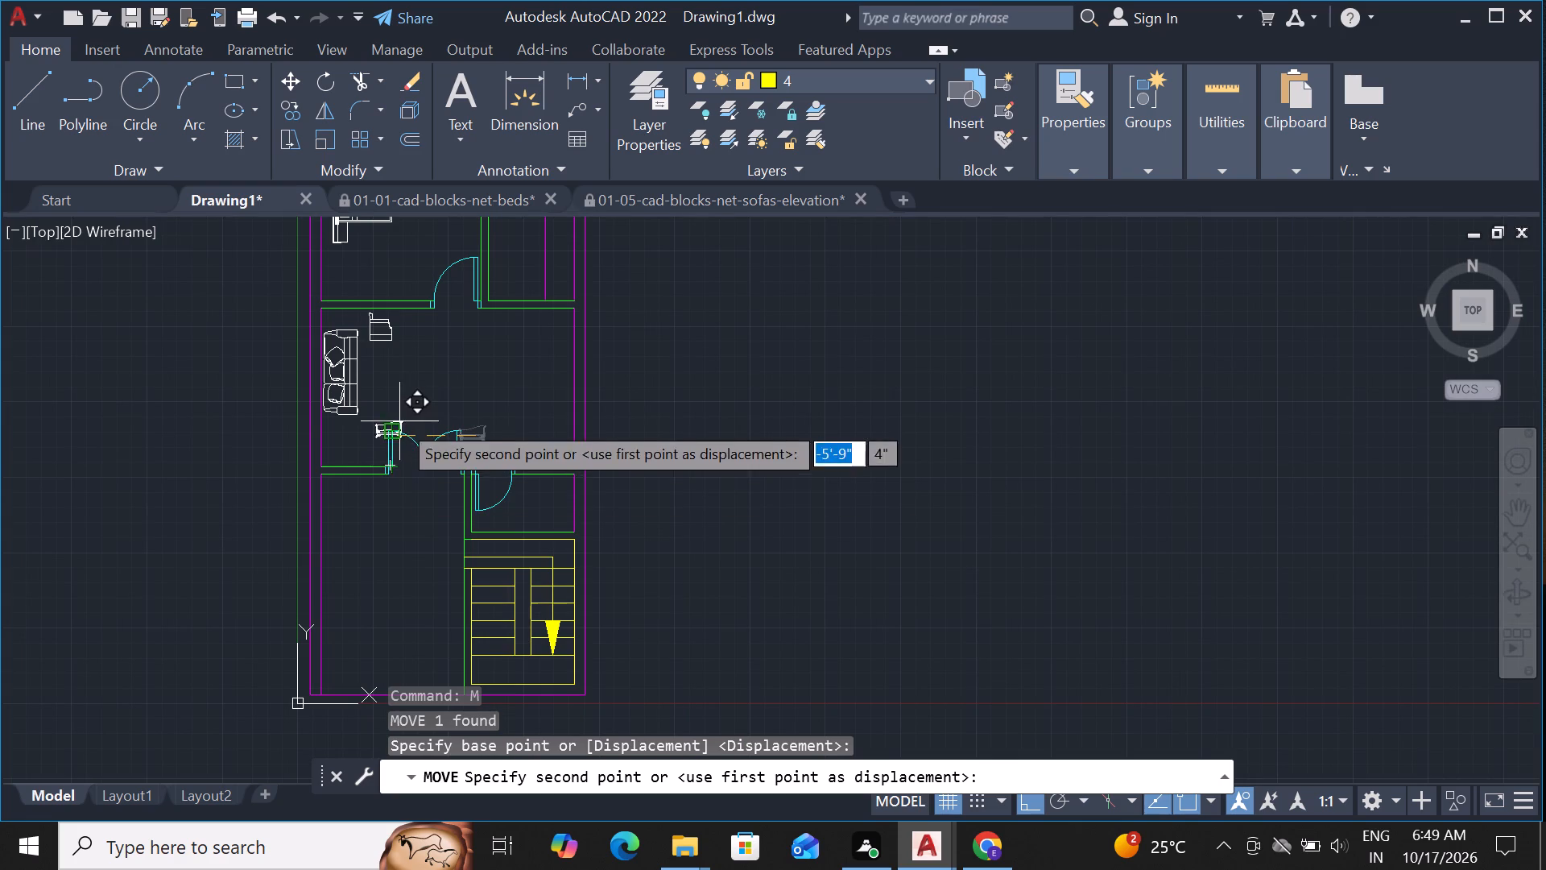
left_click(372, 464)
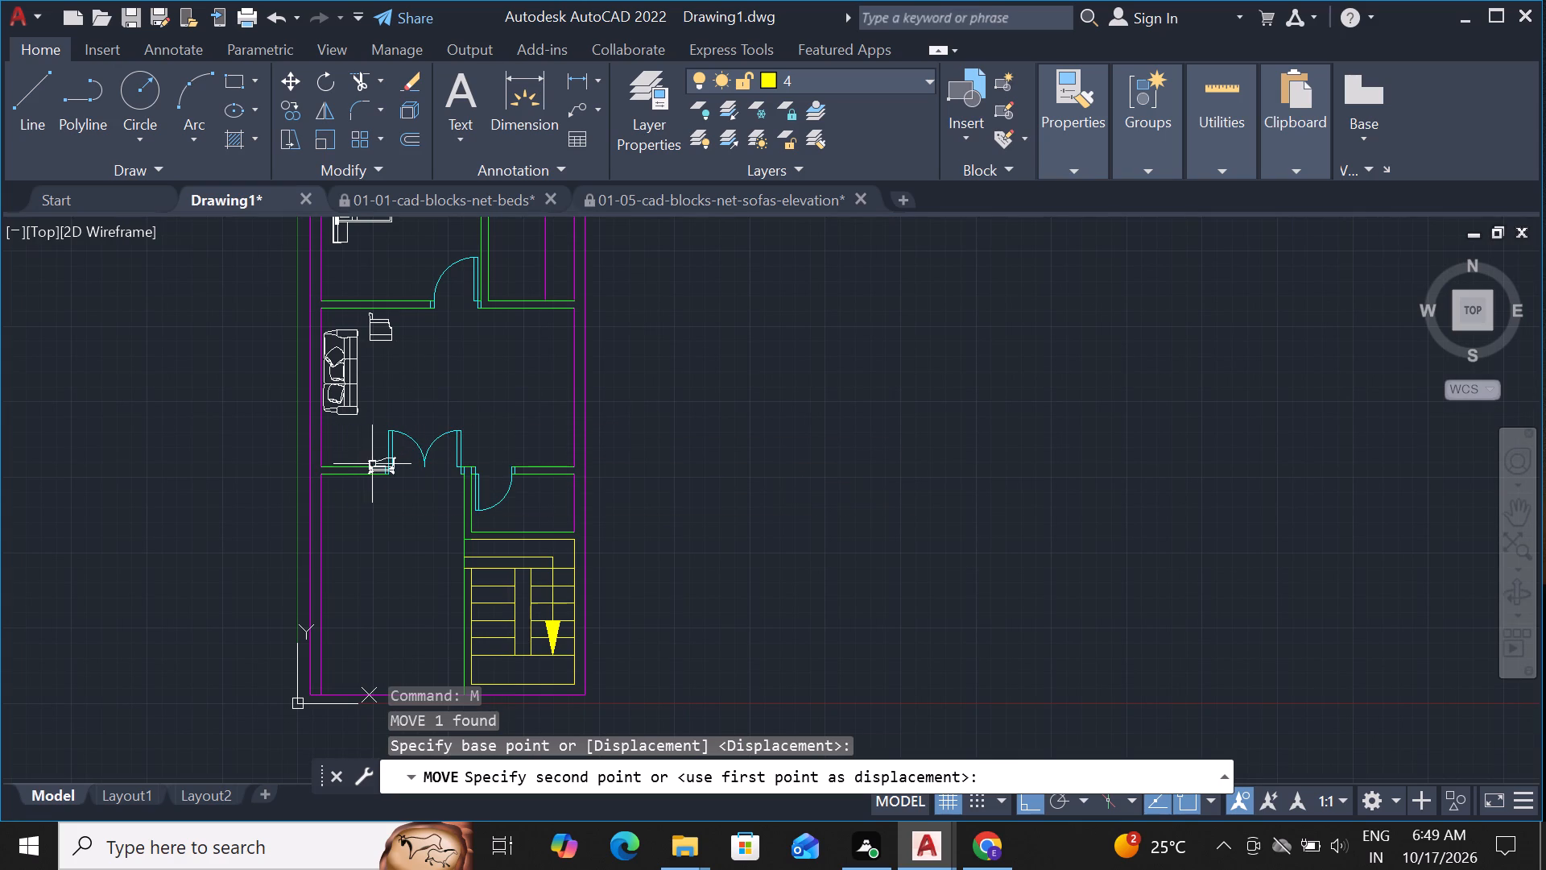
Move the armchair straight down from the sofa's upper end to just above the chaise sofa by the double door.
scroll(412, 508, "up", 1)
scroll(369, 447, "up", 2)
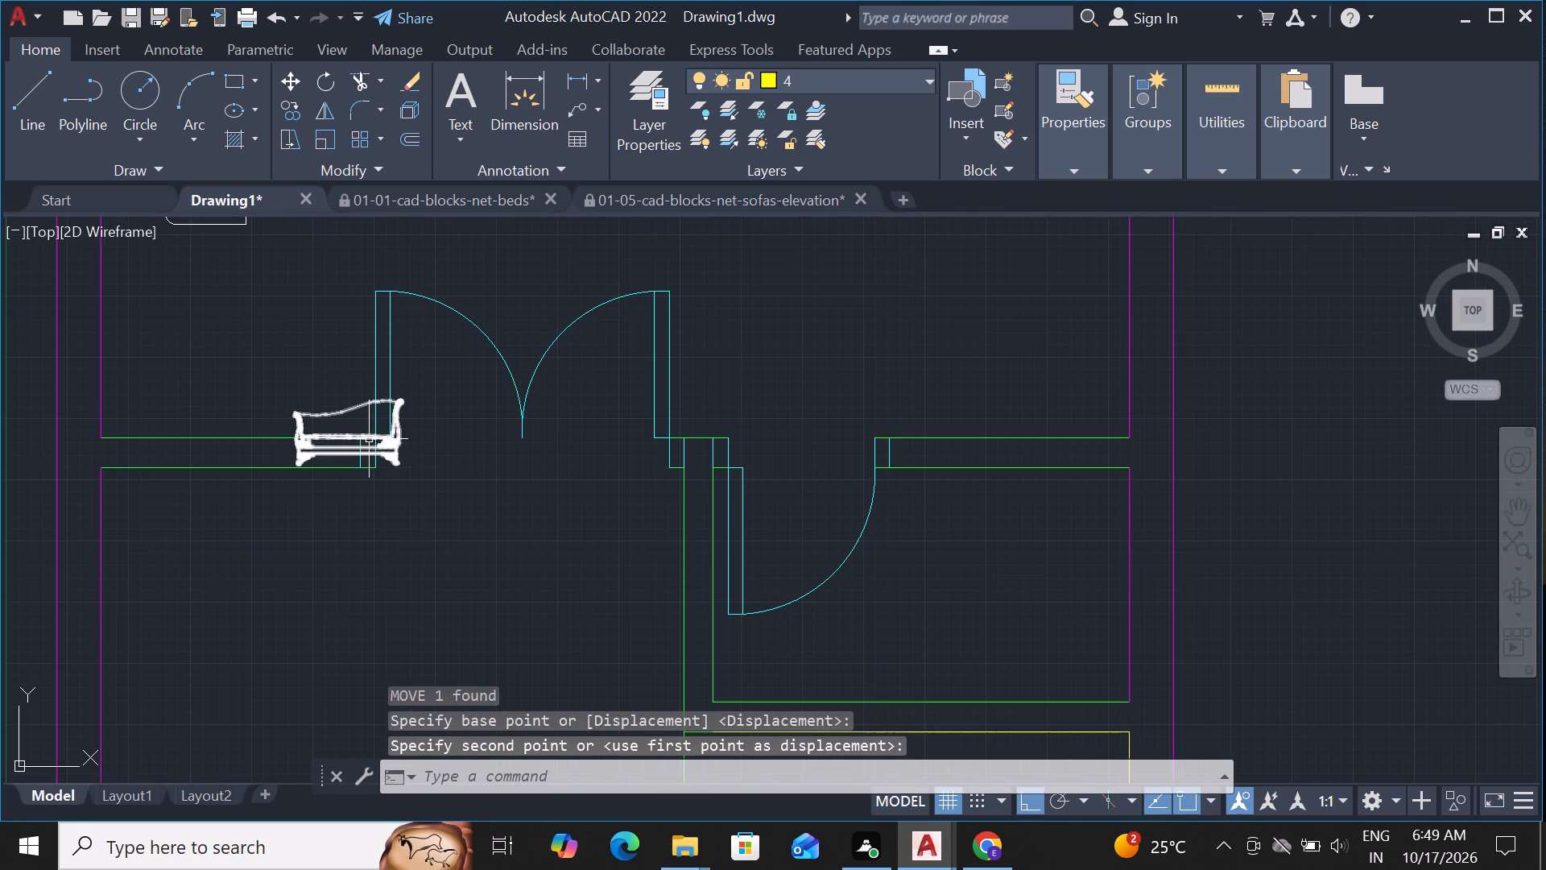
scroll(397, 457, "down", 2)
scroll(365, 321, "down", 3)
scroll(349, 292, "up", 3)
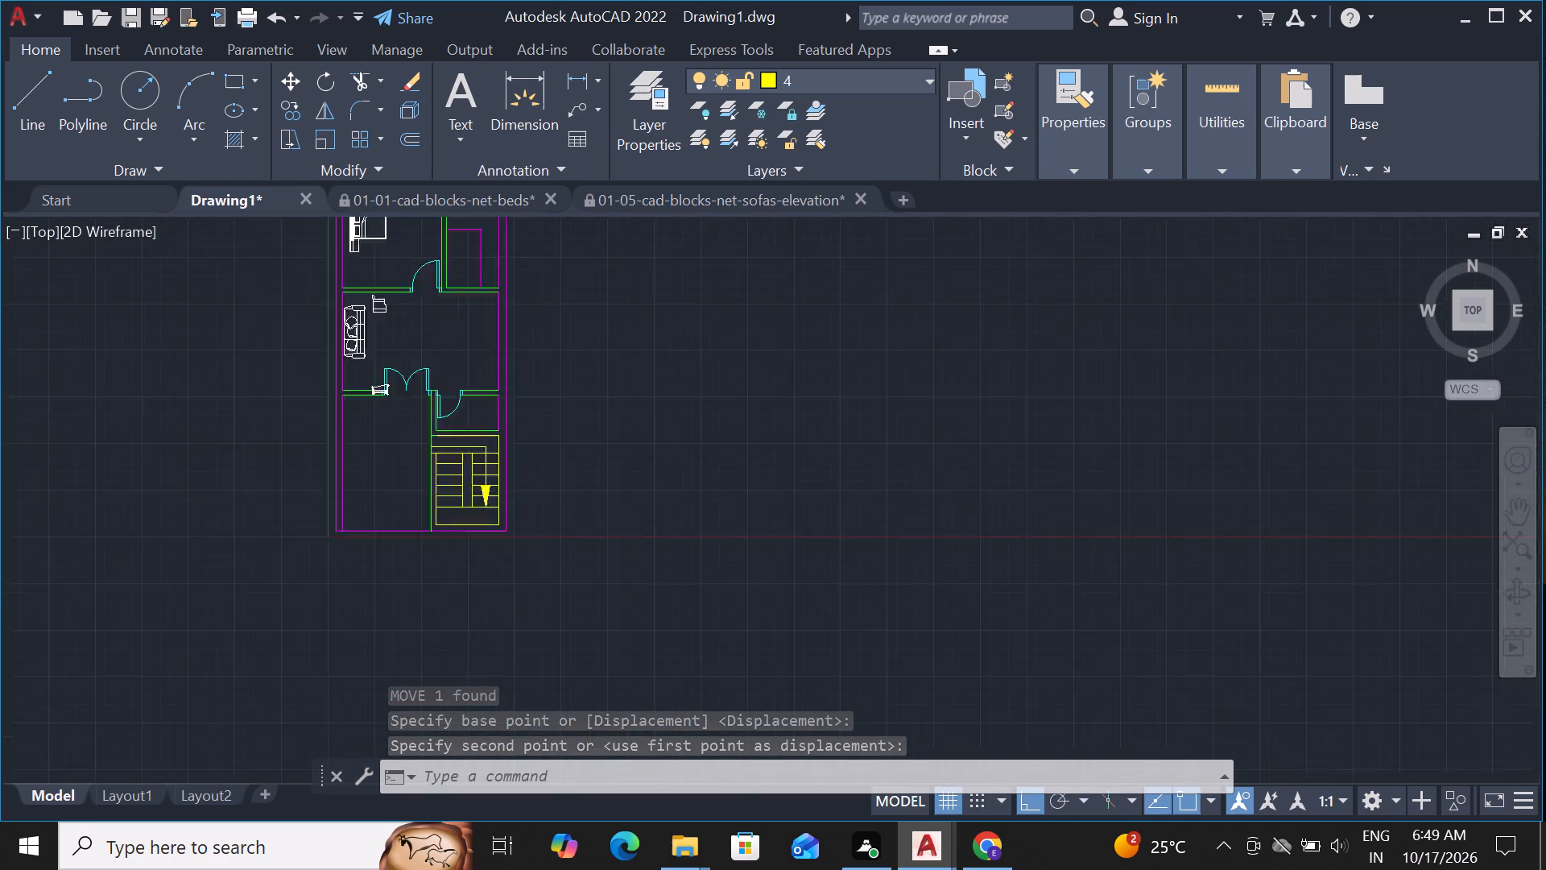
left_click(417, 344)
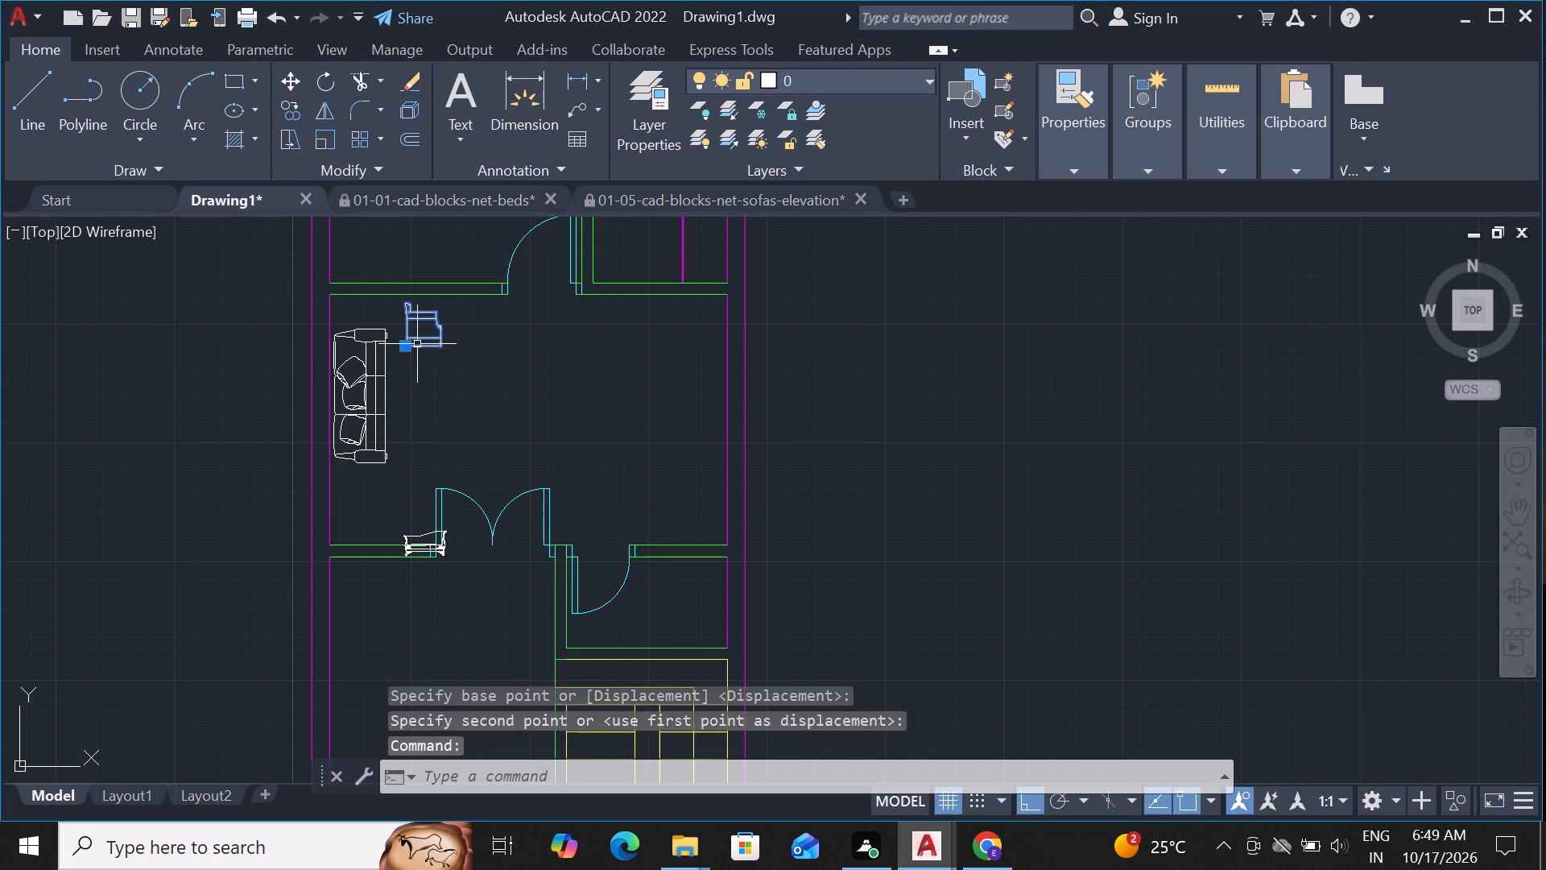
type("M")
key("space")
left_click_drag(420, 342, 415, 358)
left_click(366, 505)
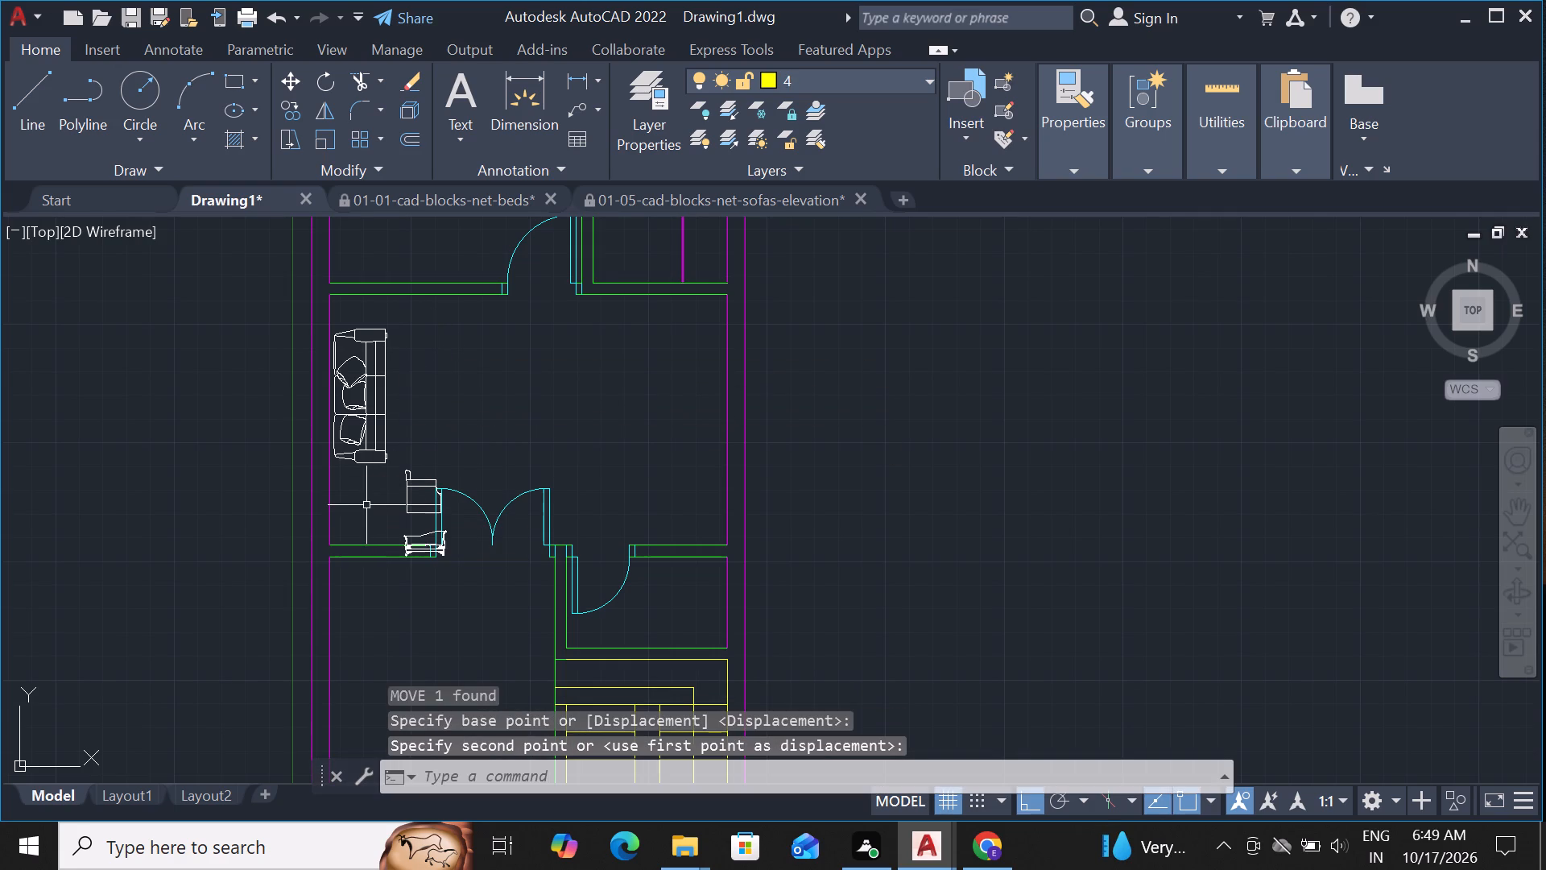
Rotate the armchair 90° counterclockwise about its middle.
left_click(433, 485)
type("RO")
key("space")
left_click(433, 485)
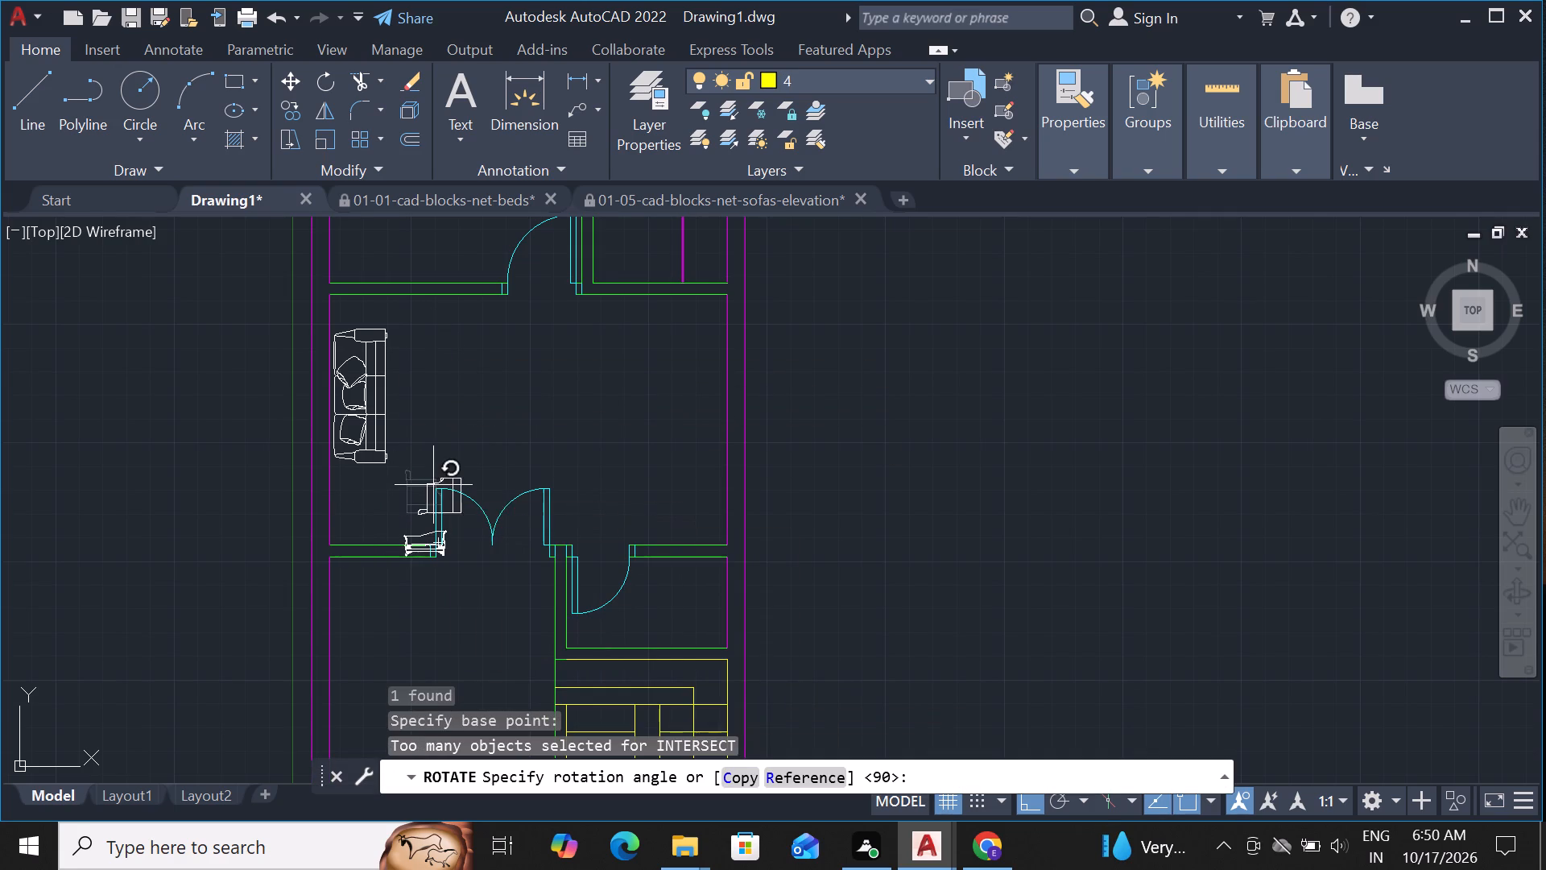
left_click(483, 479)
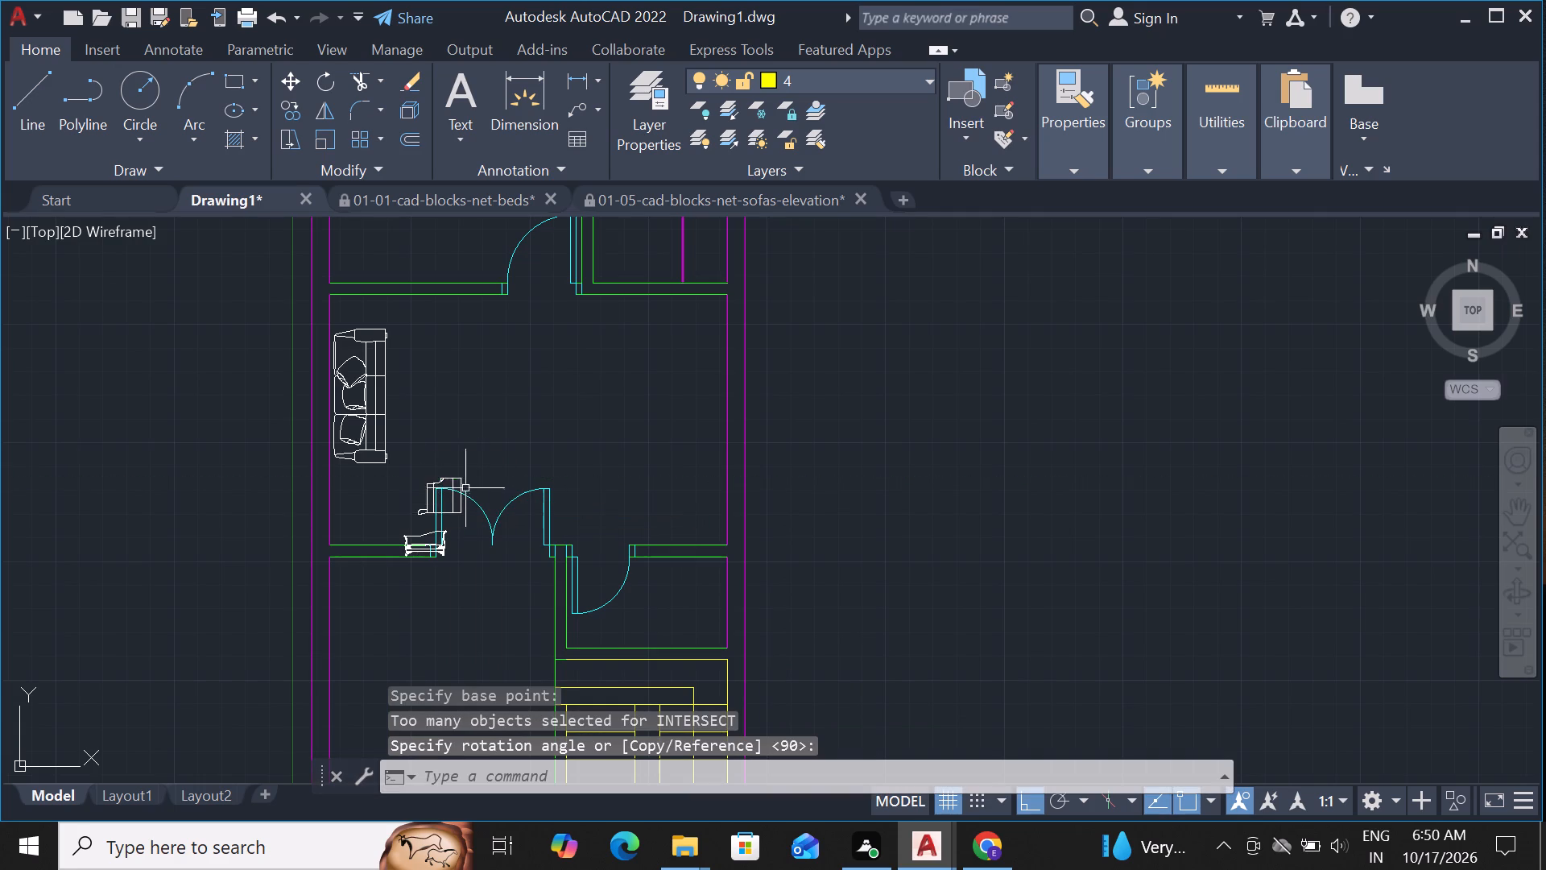
Move the rotated armchair horizontally to sit directly below the three-seat sofa, near the room's left wall.
left_click(458, 502)
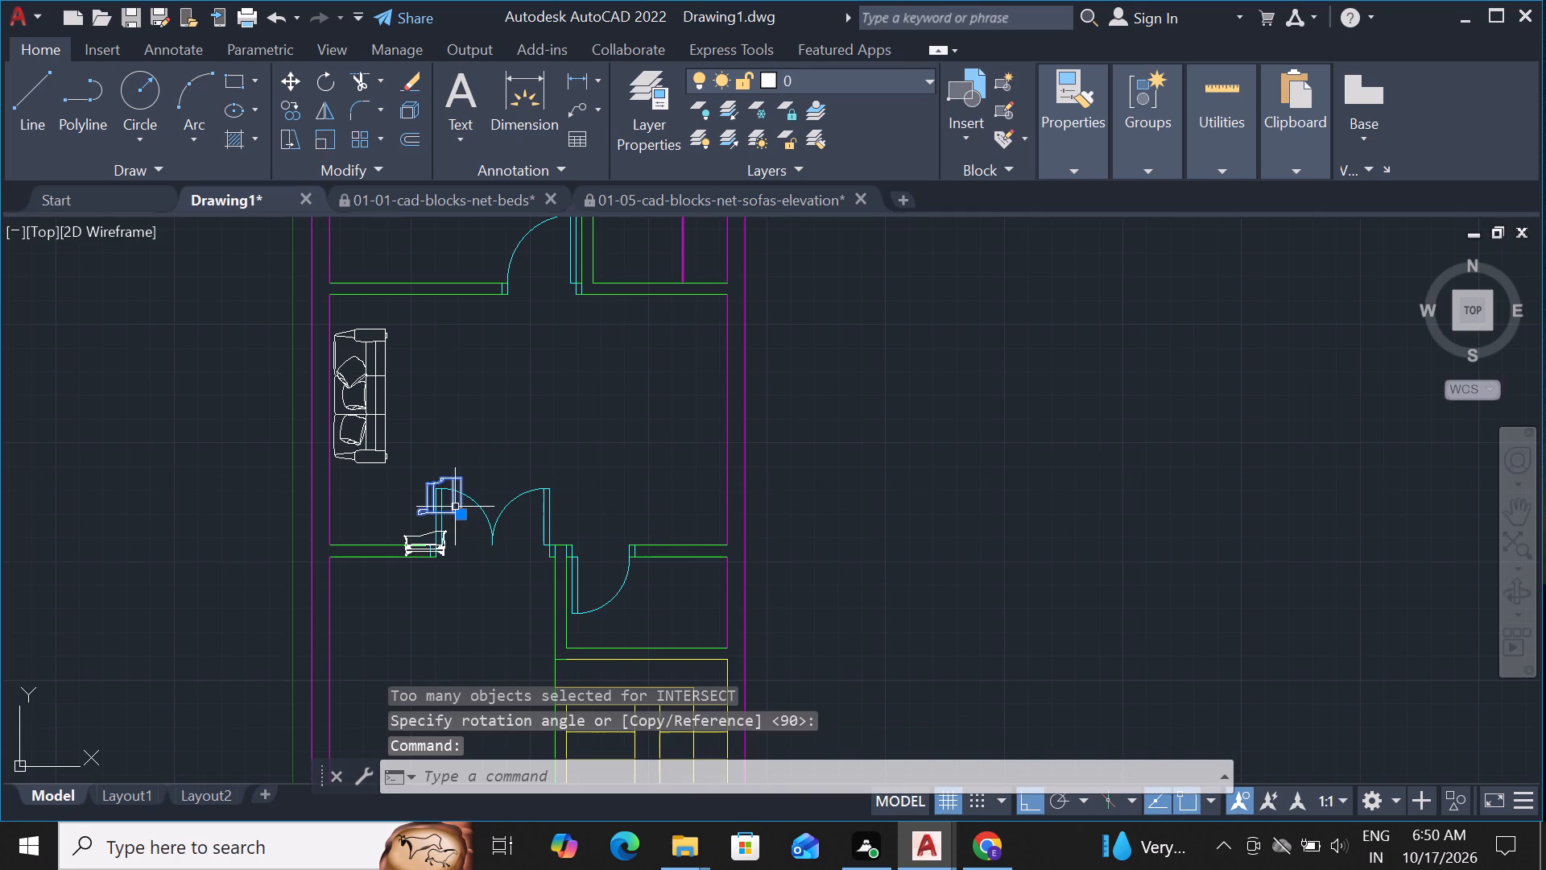
type("M")
key("space")
left_click(453, 507)
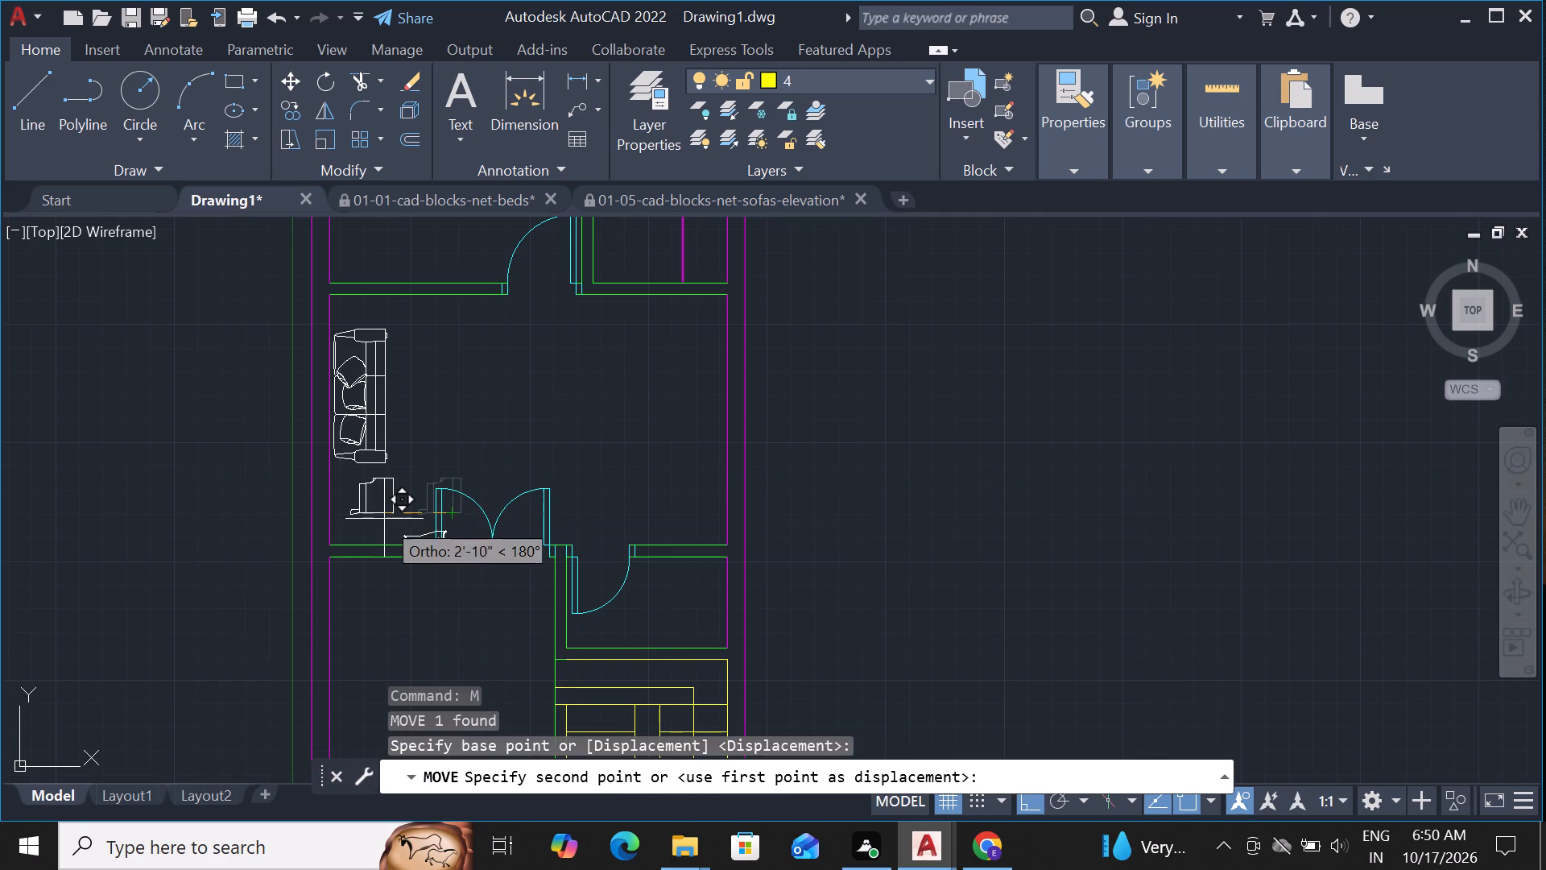
left_click(370, 525)
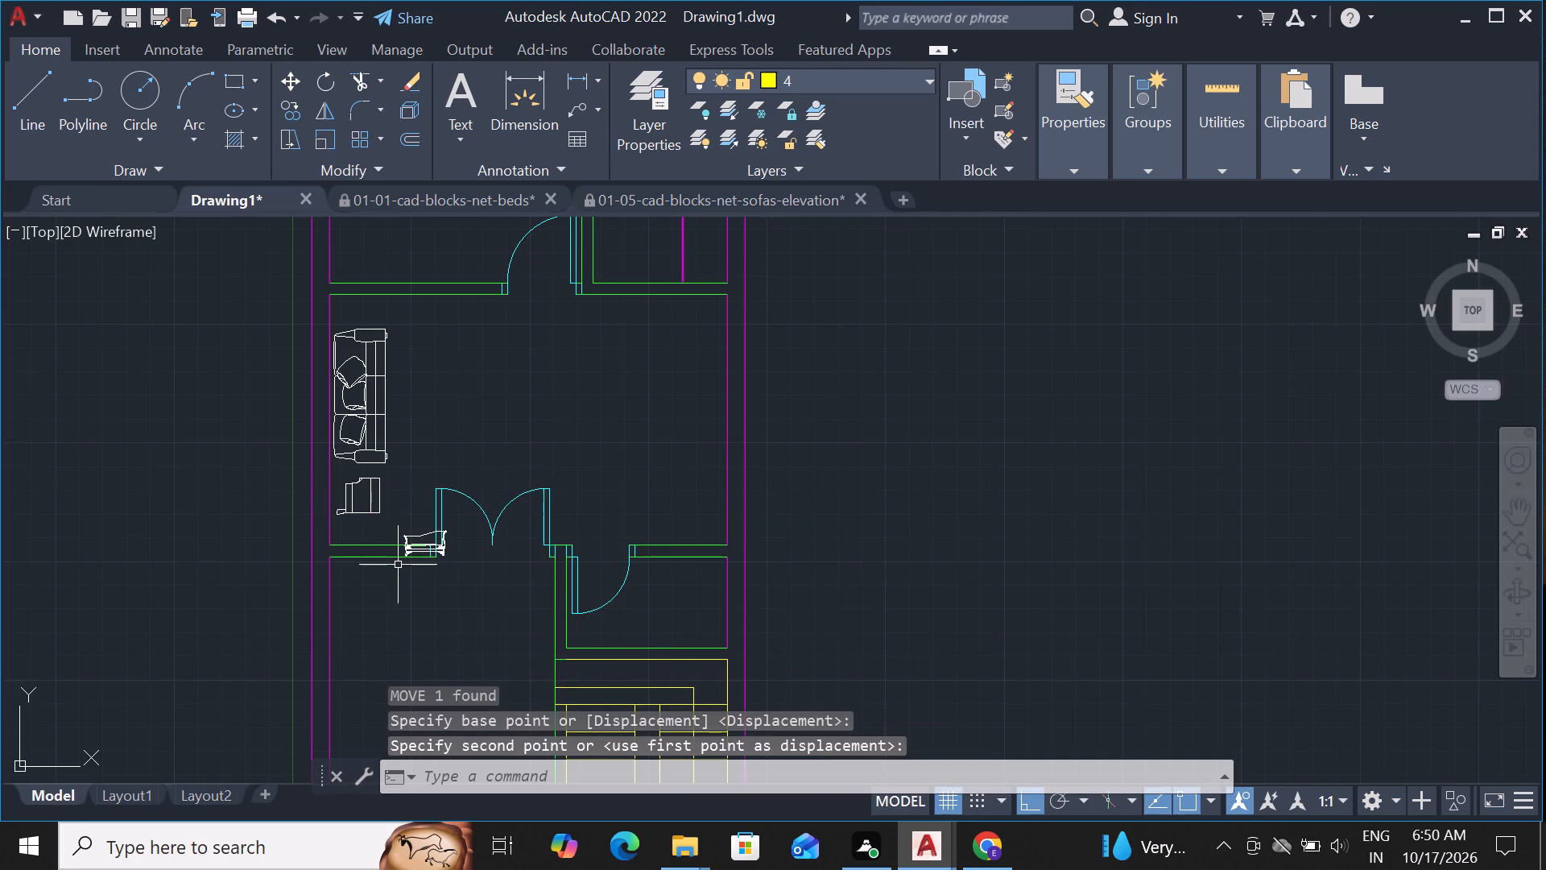
Move the chaise sofa straight up into the middle room, beside the upper end of the three-seat sofa.
left_click(419, 552)
key("m")
key("space")
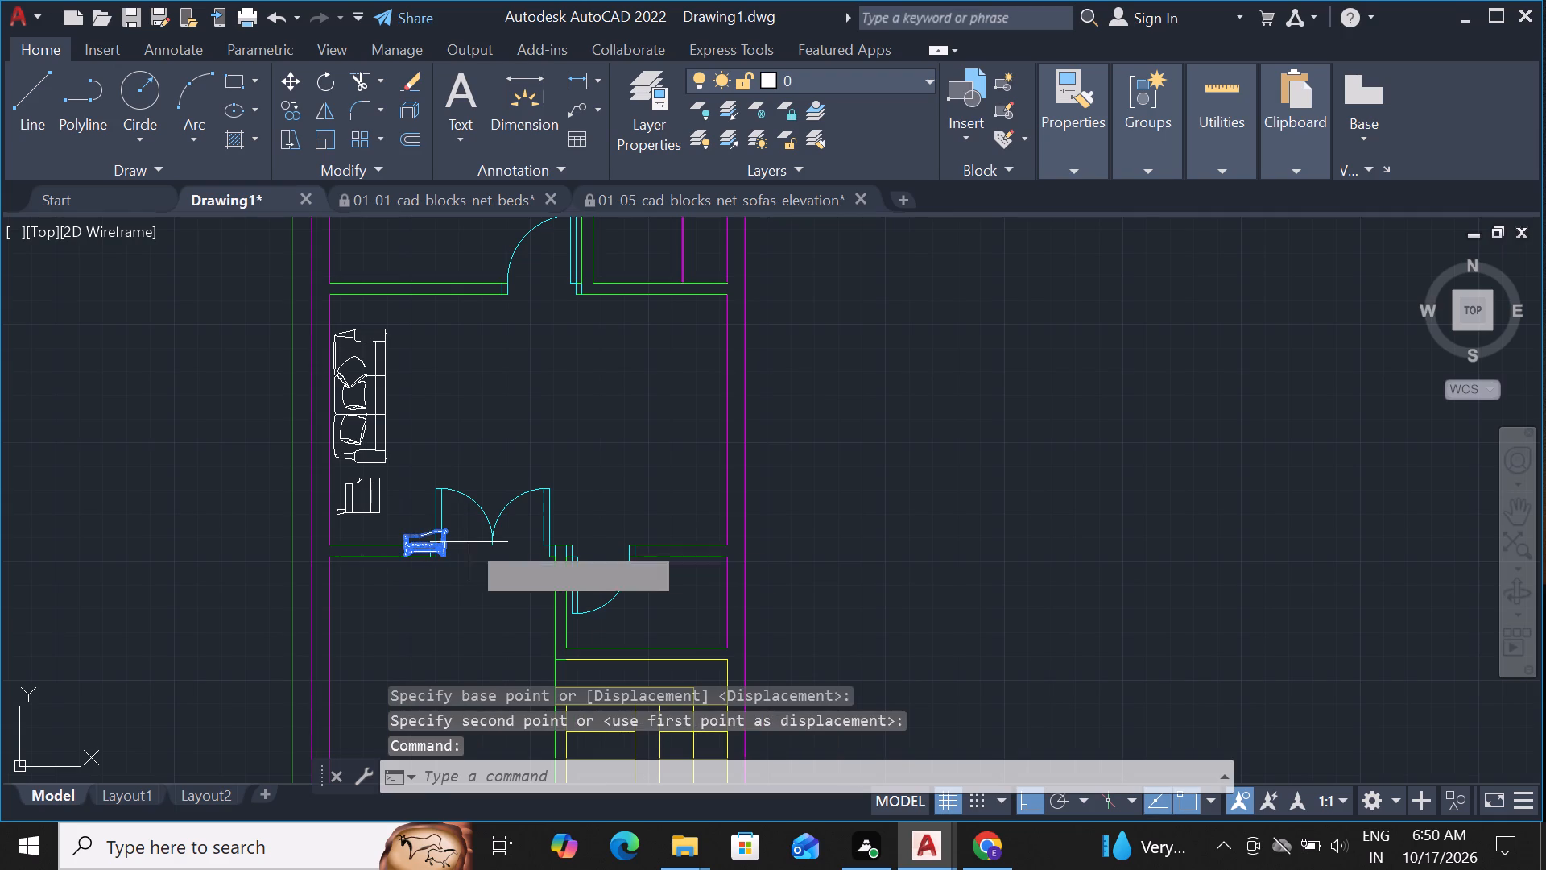
left_click(469, 542)
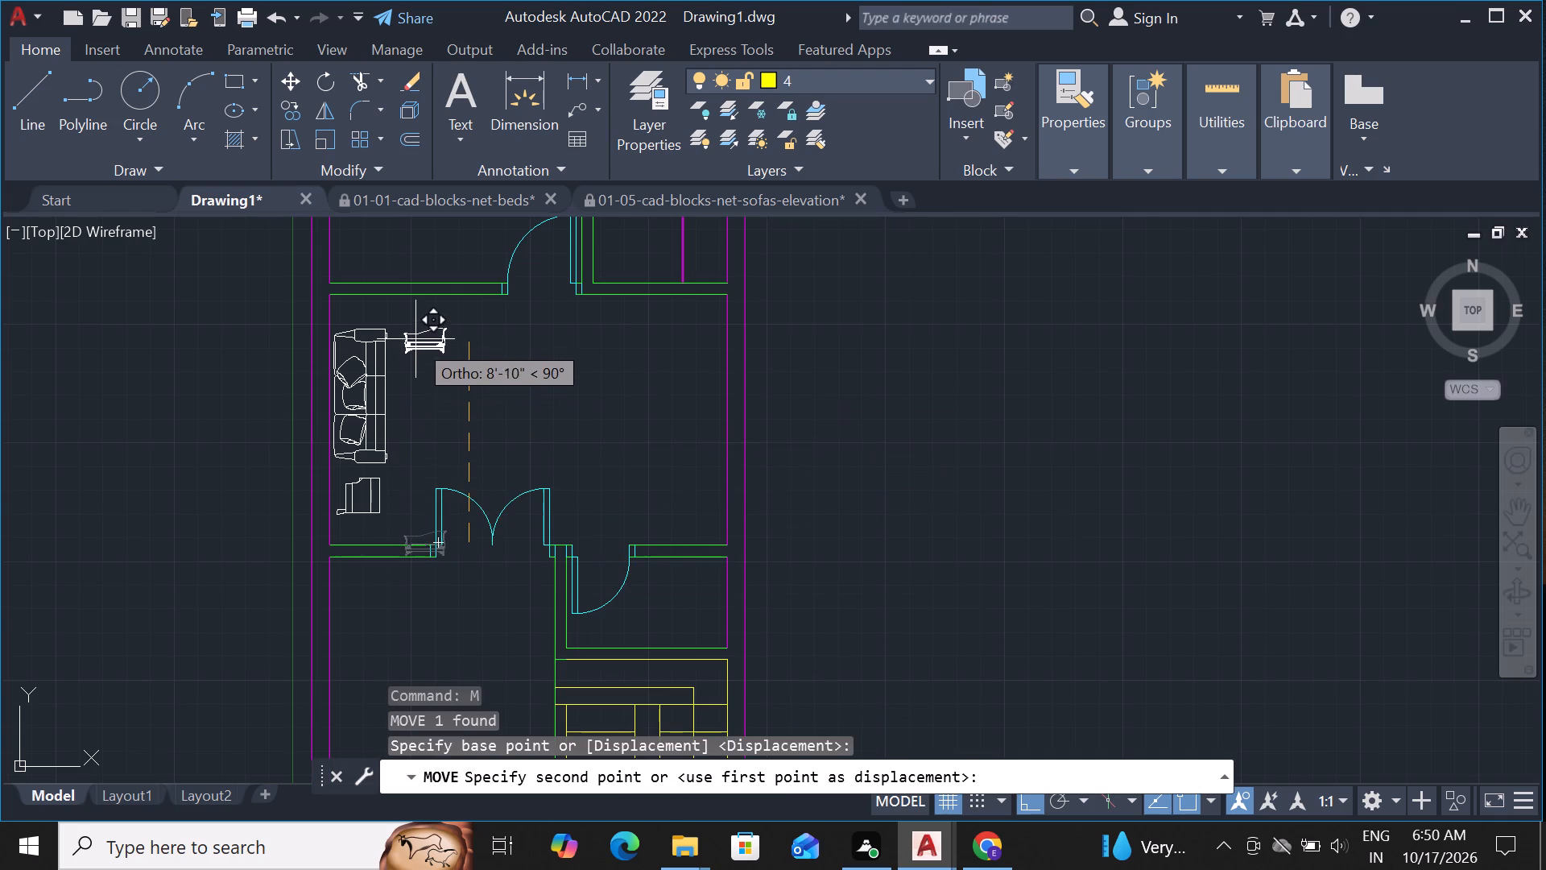
left_click(418, 320)
Scale the chaise sofa up freehand to about half the three-seat sofa's length.
scroll(416, 318, "up", 3)
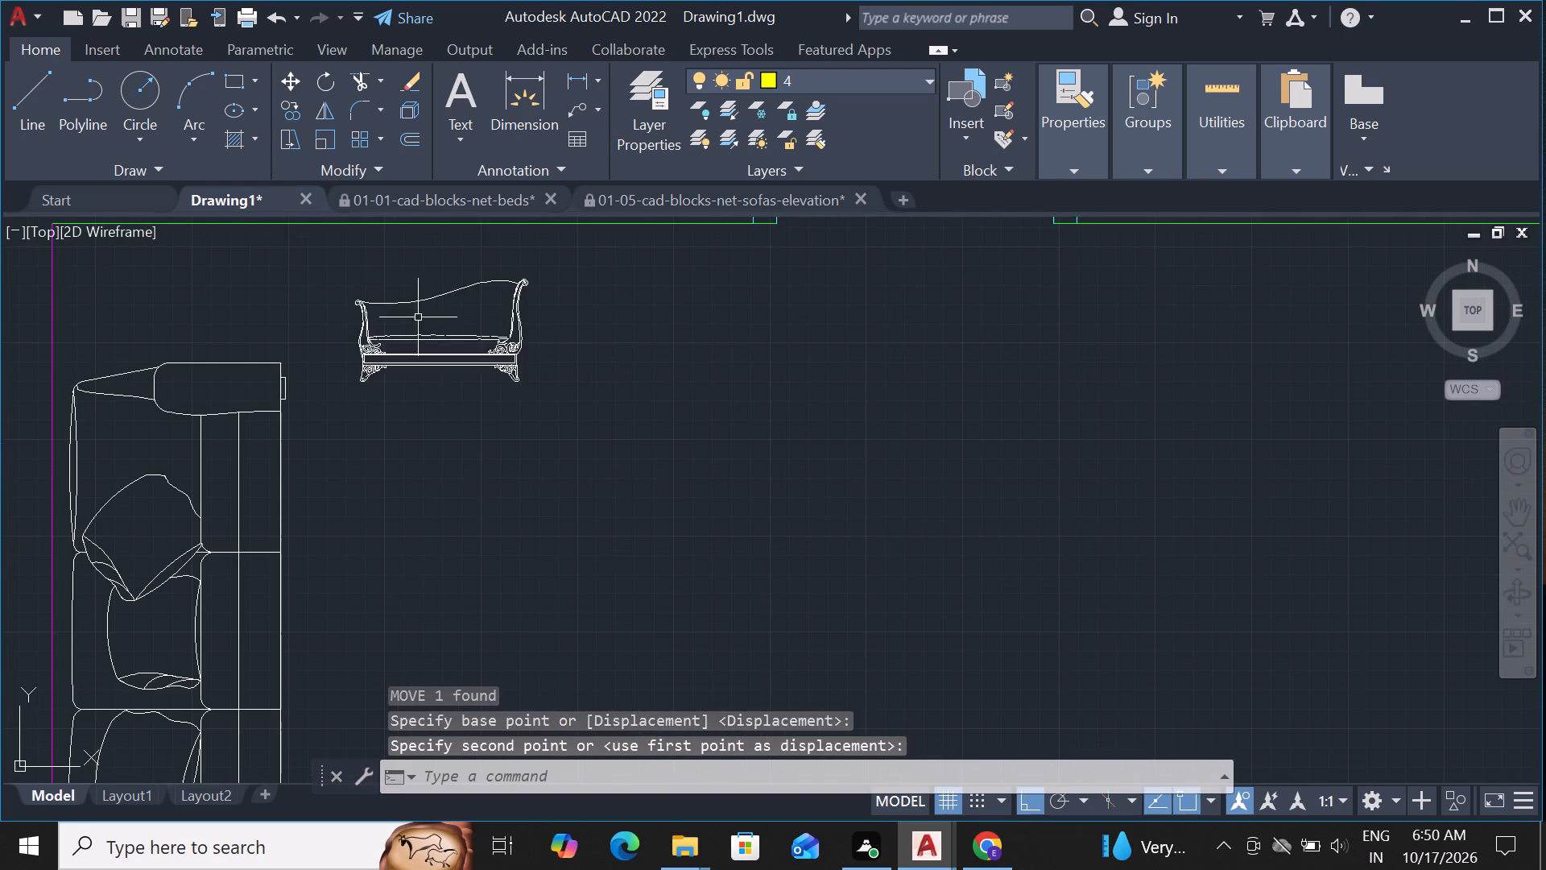
left_click(440, 338)
type("SC")
key("space")
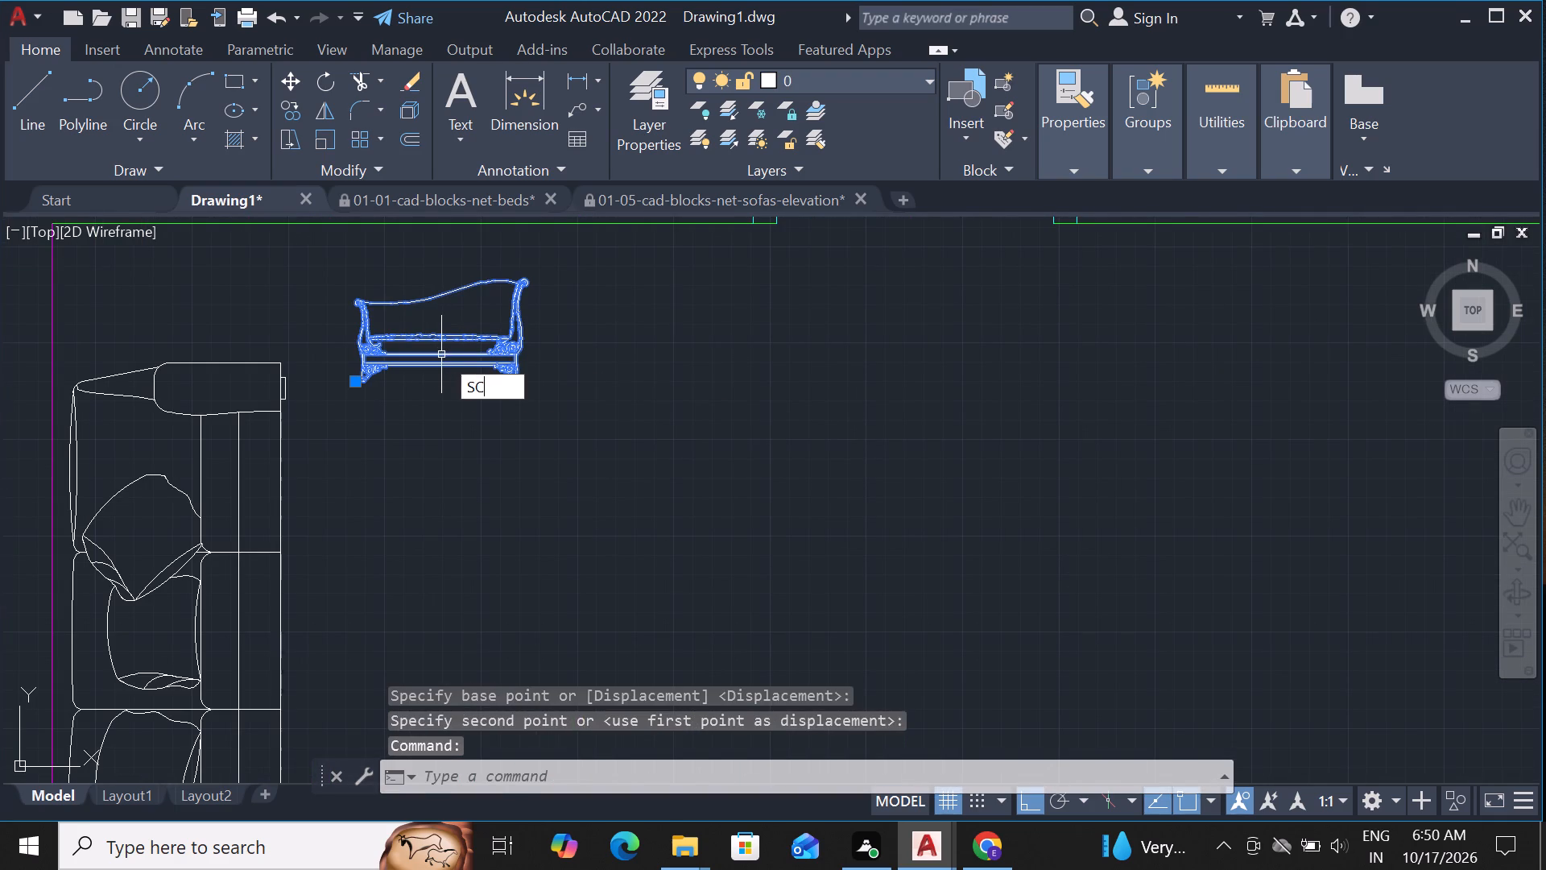
left_click(441, 354)
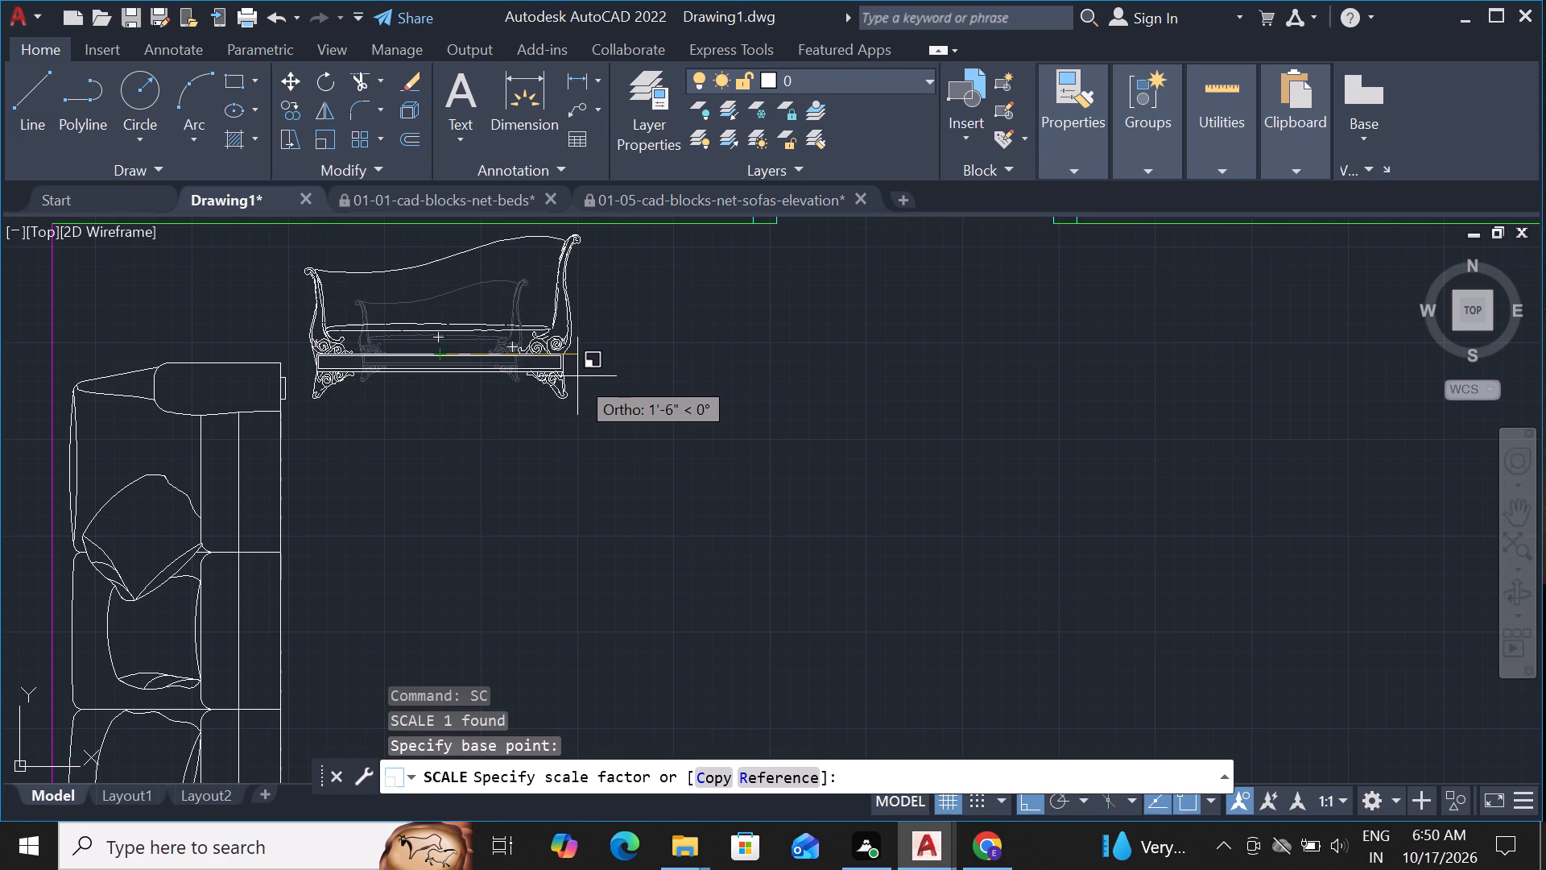
left_click(583, 379)
scroll(583, 379, "down", 2)
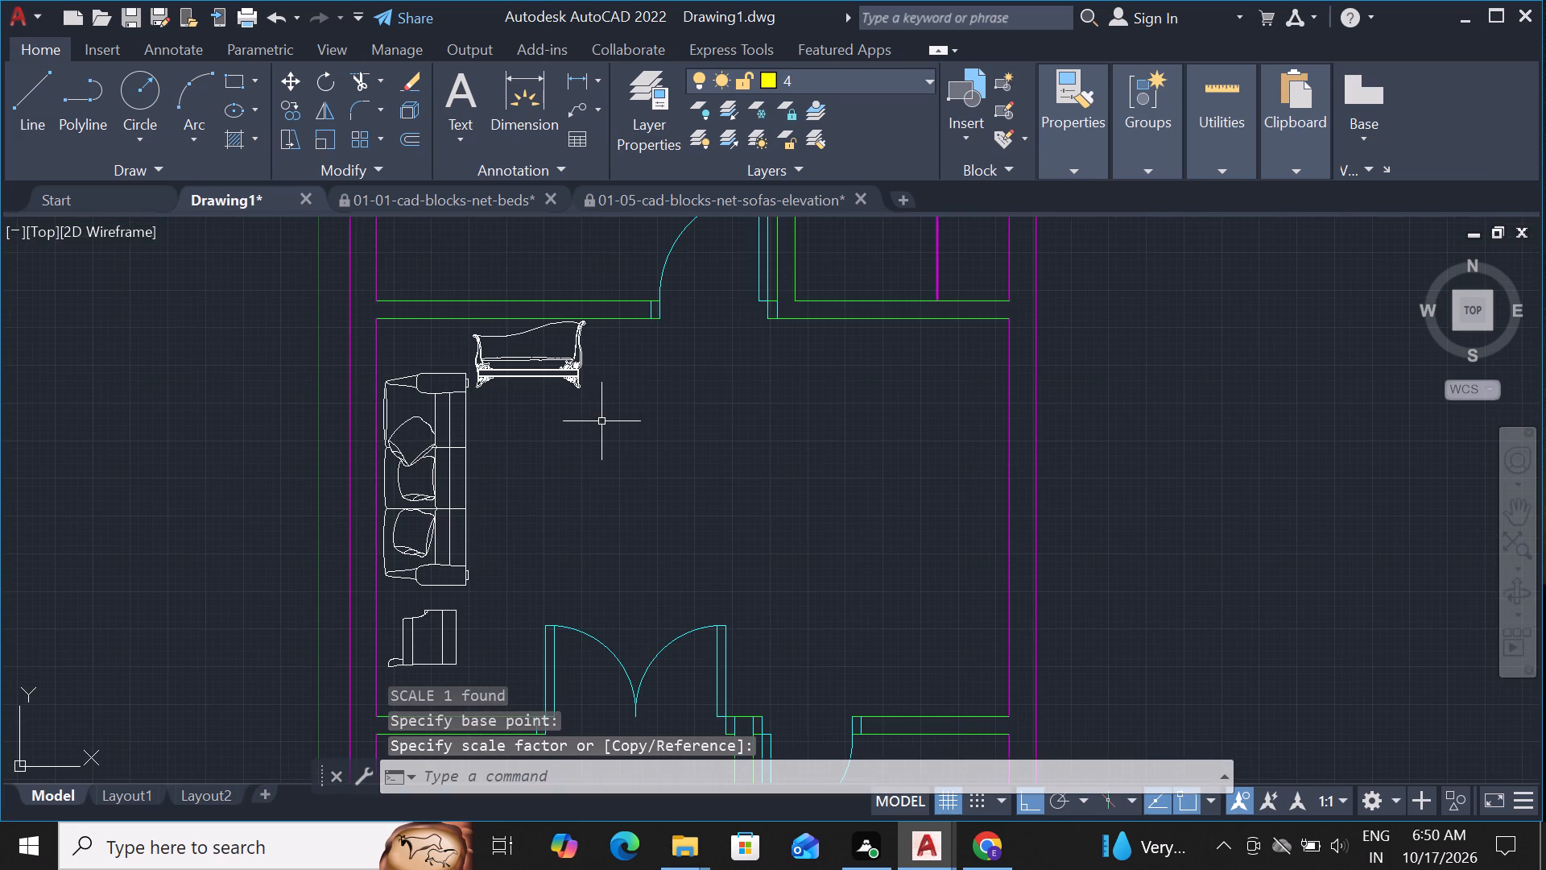
scroll(597, 438, "down", 1)
scroll(619, 512, "down", 1)
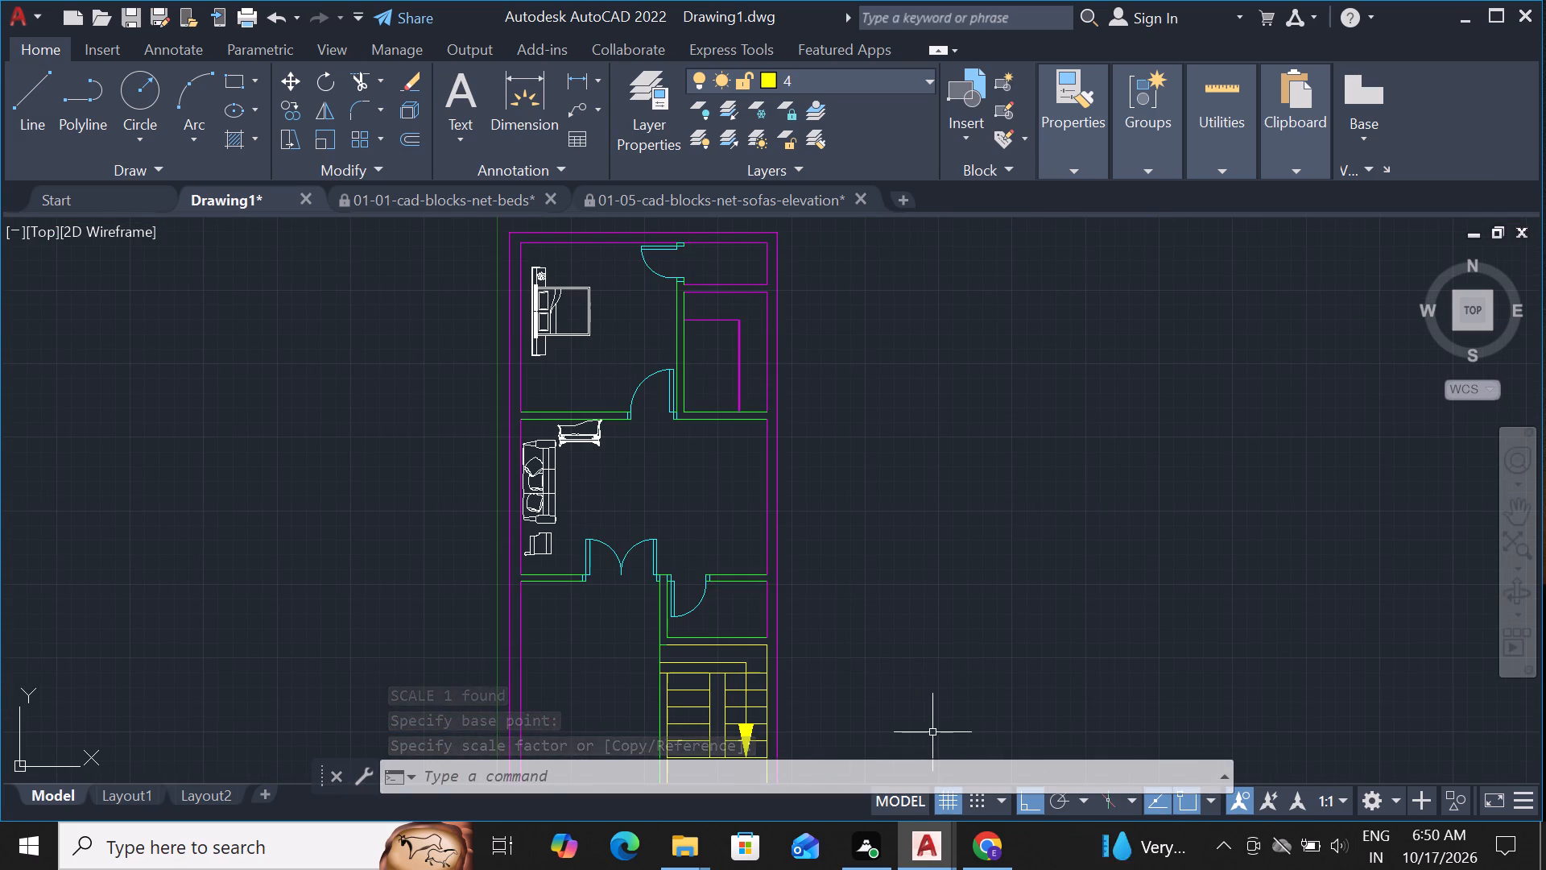
From Chrome's download history, open the 04-03-cad-blocks-net-rangues archive and its drawing as read-only in AutoCAD.
left_click(978, 844)
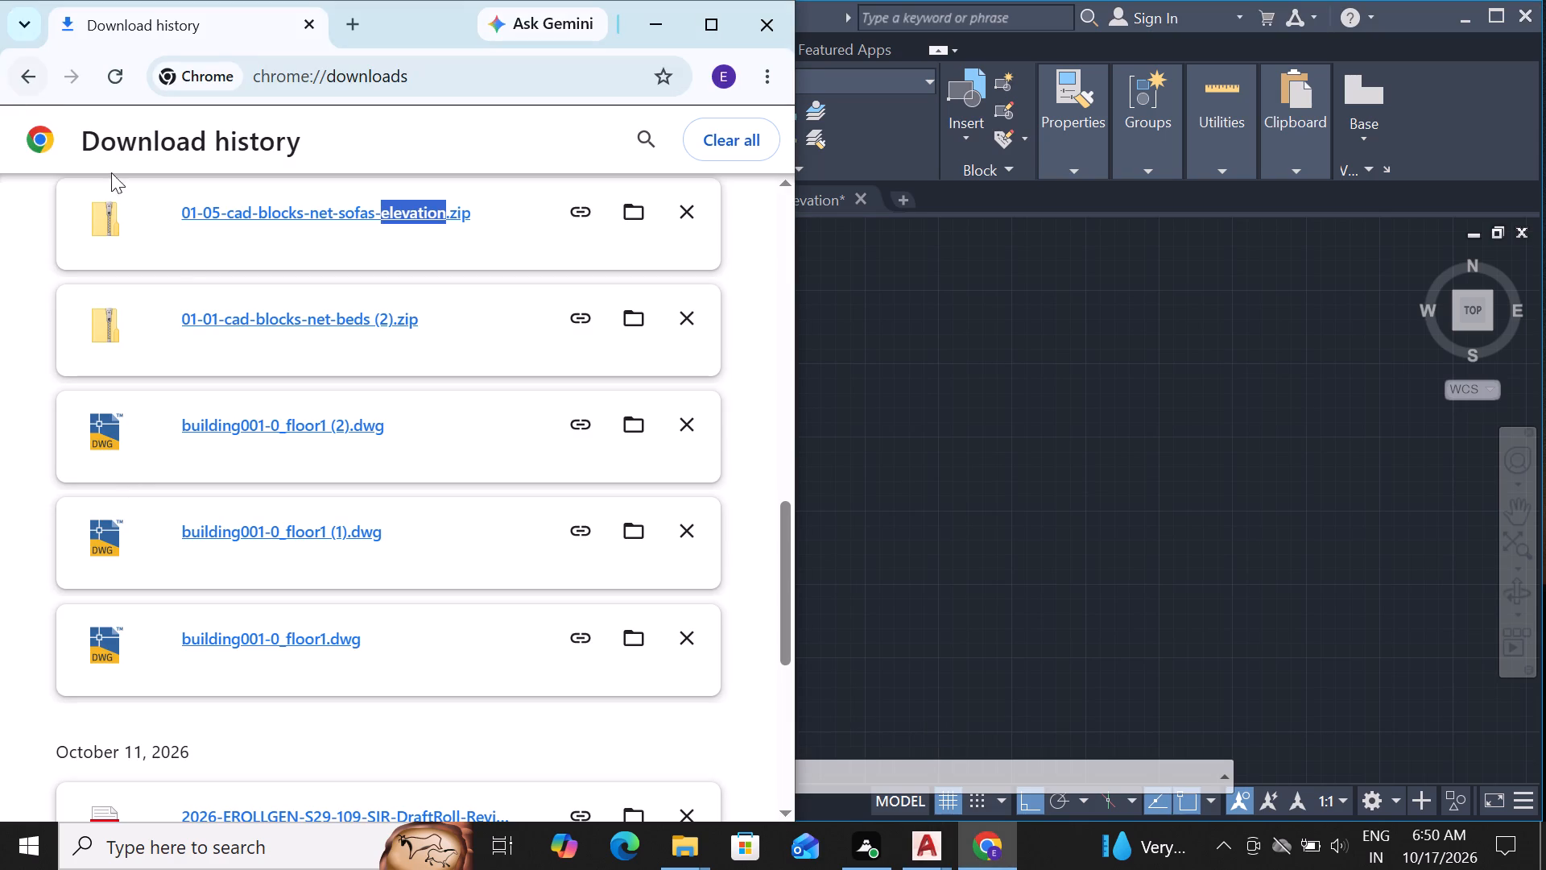
scroll(341, 467, "up", 1)
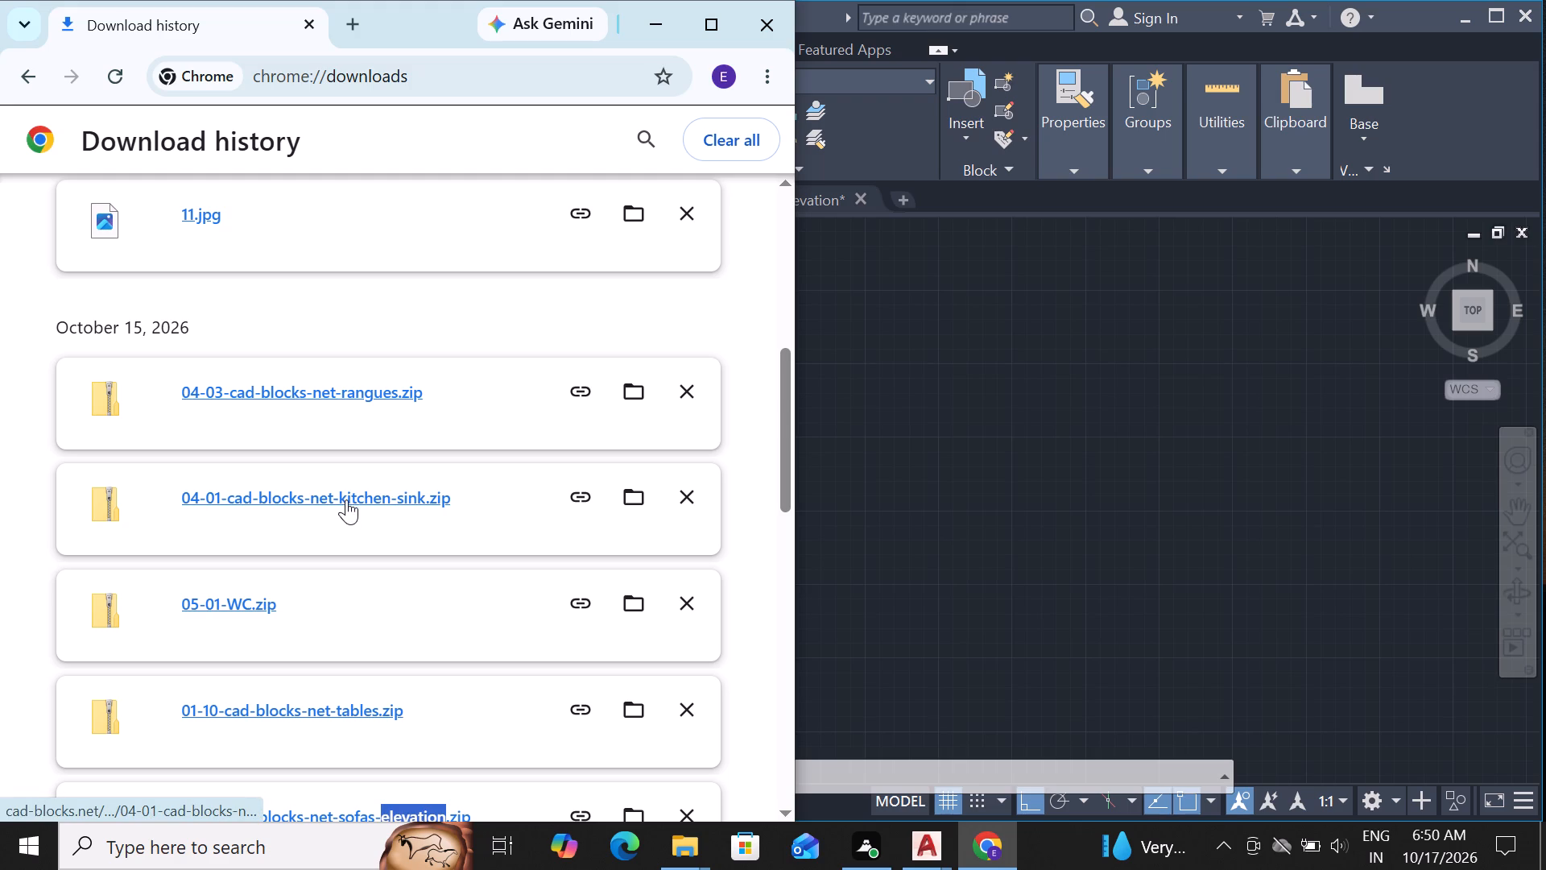
double_click(362, 399)
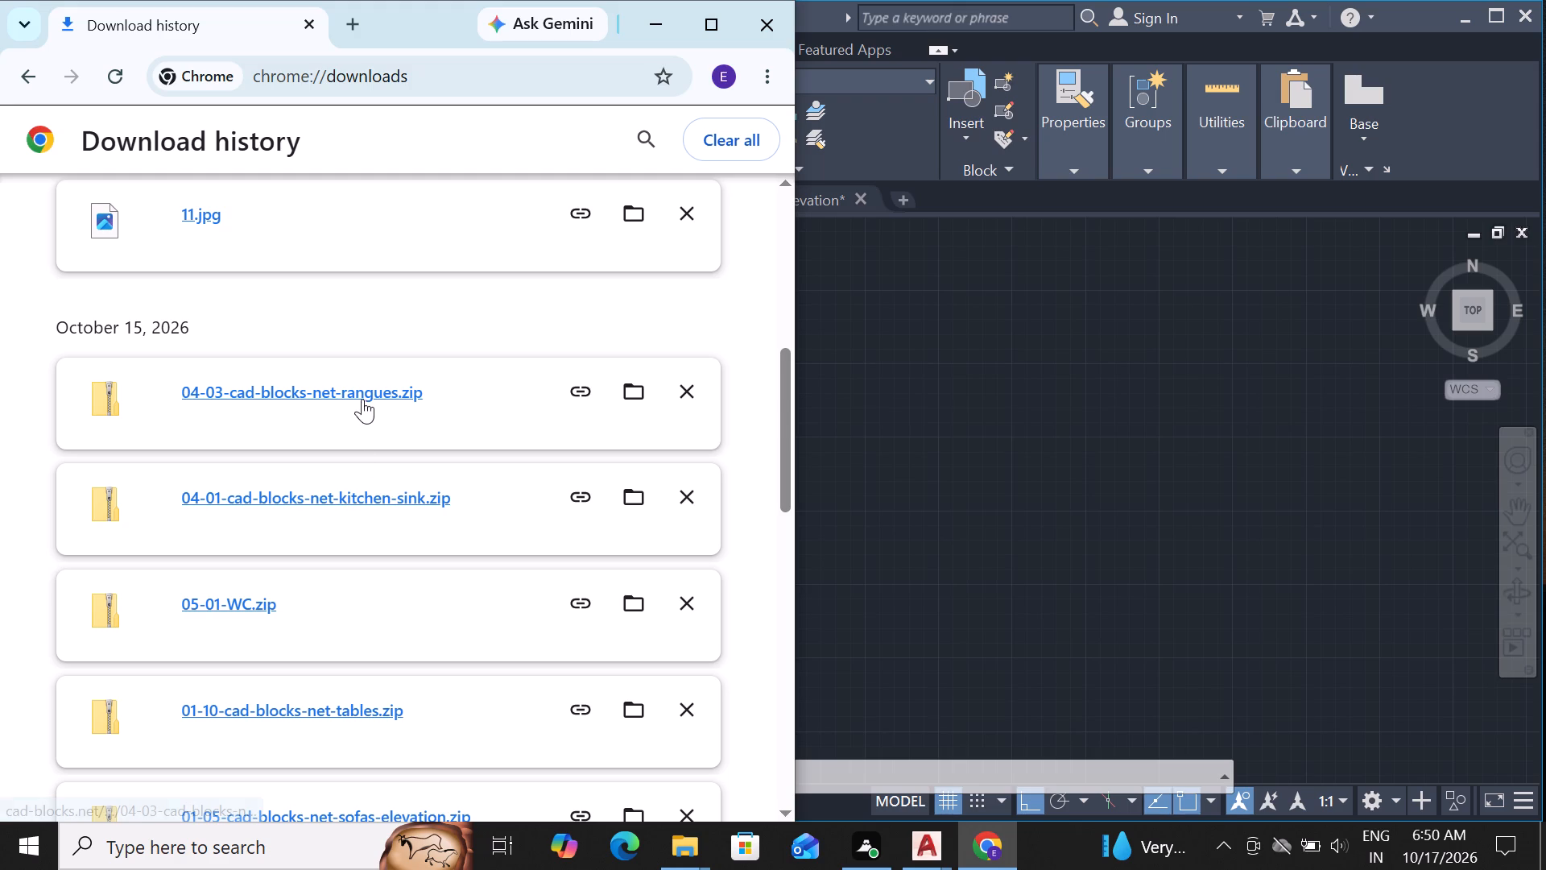
double_click(887, 359)
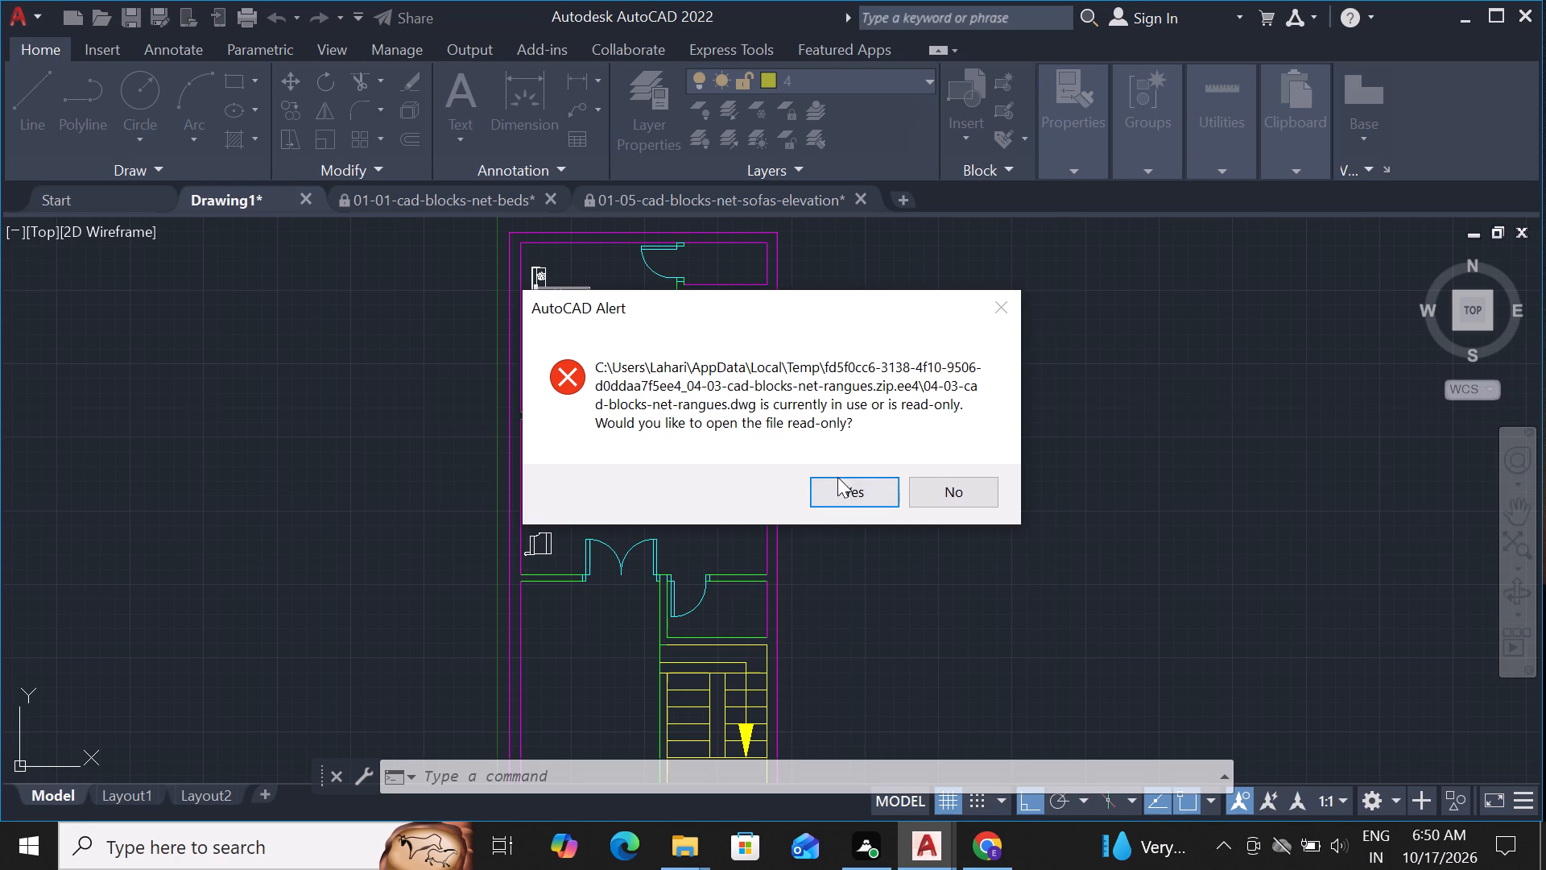
left_click(834, 492)
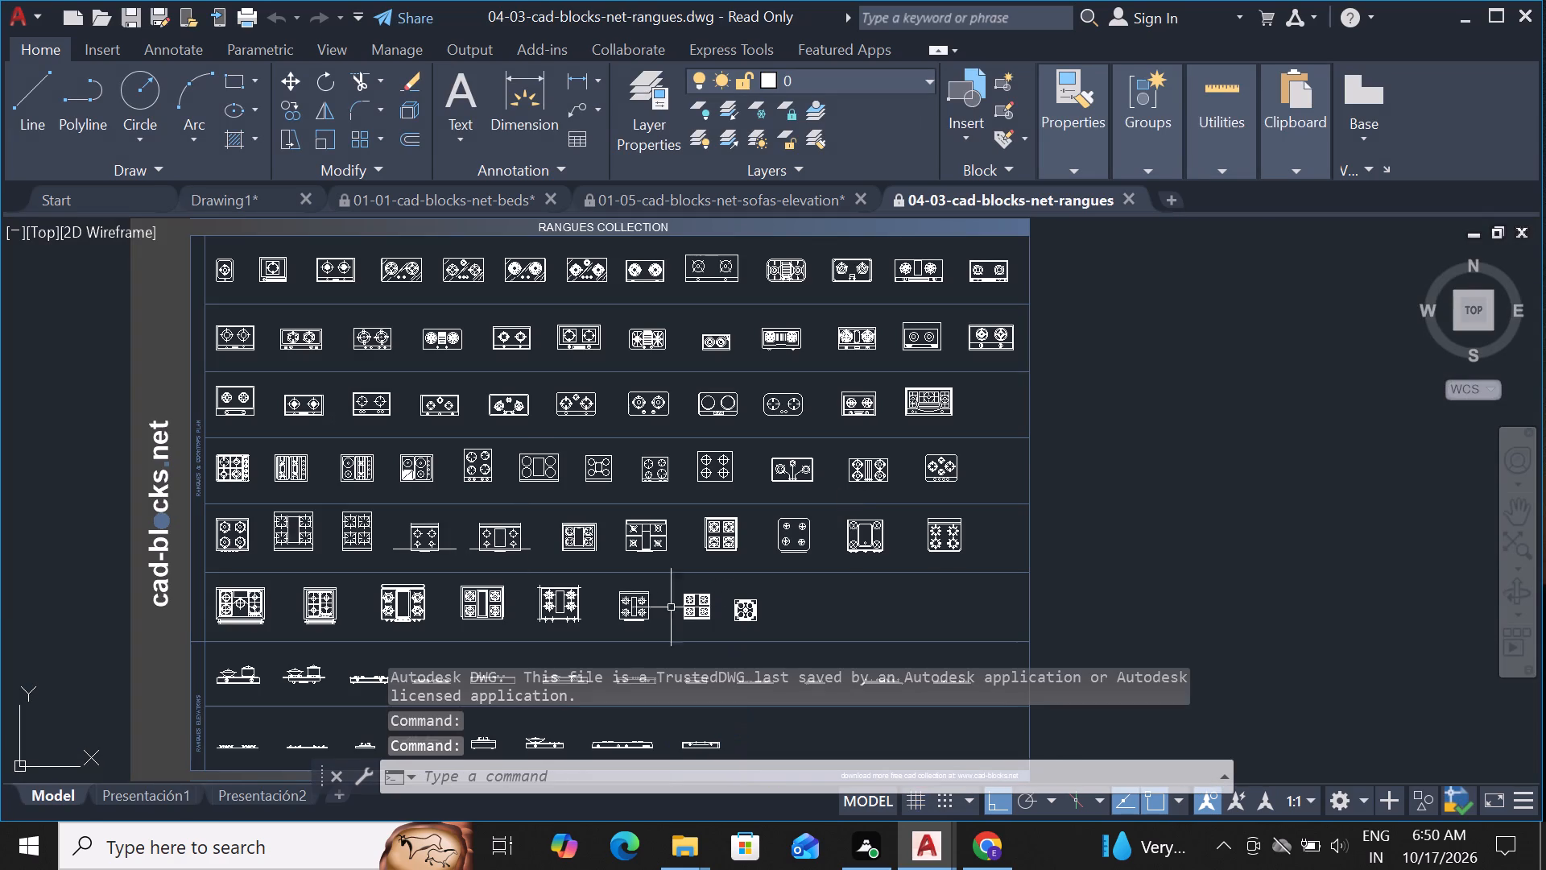
Copy the seventh range block in the fifth row of the rangues collection.
left_click(632, 532)
key("ctrl+c")
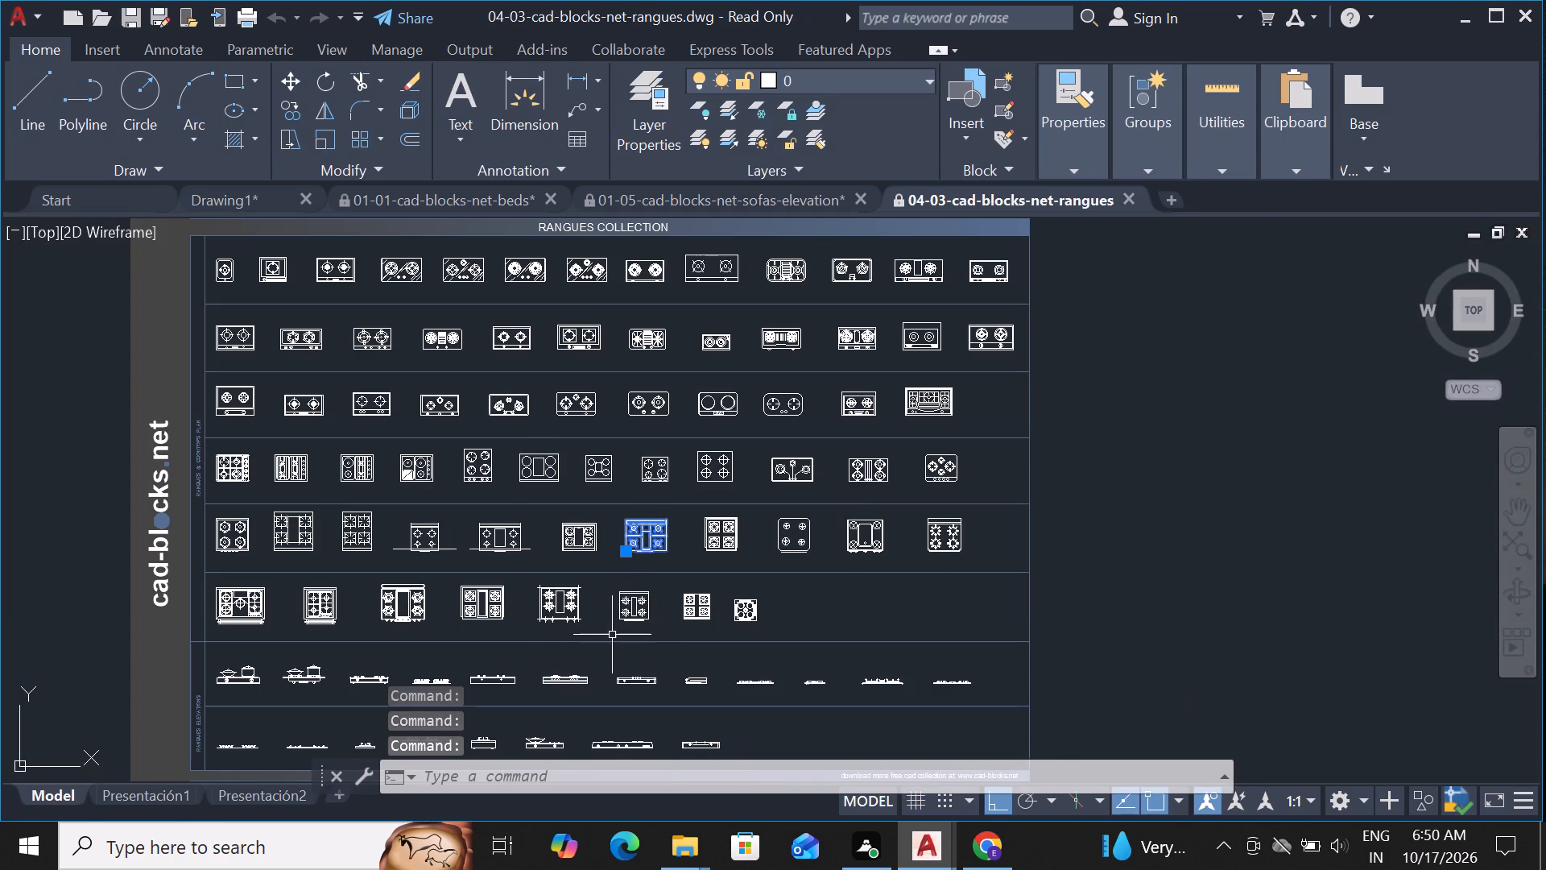
Switch to Drawing1 and paste the copied range block outside the plan, to the right of the middle room.
left_click(935, 858)
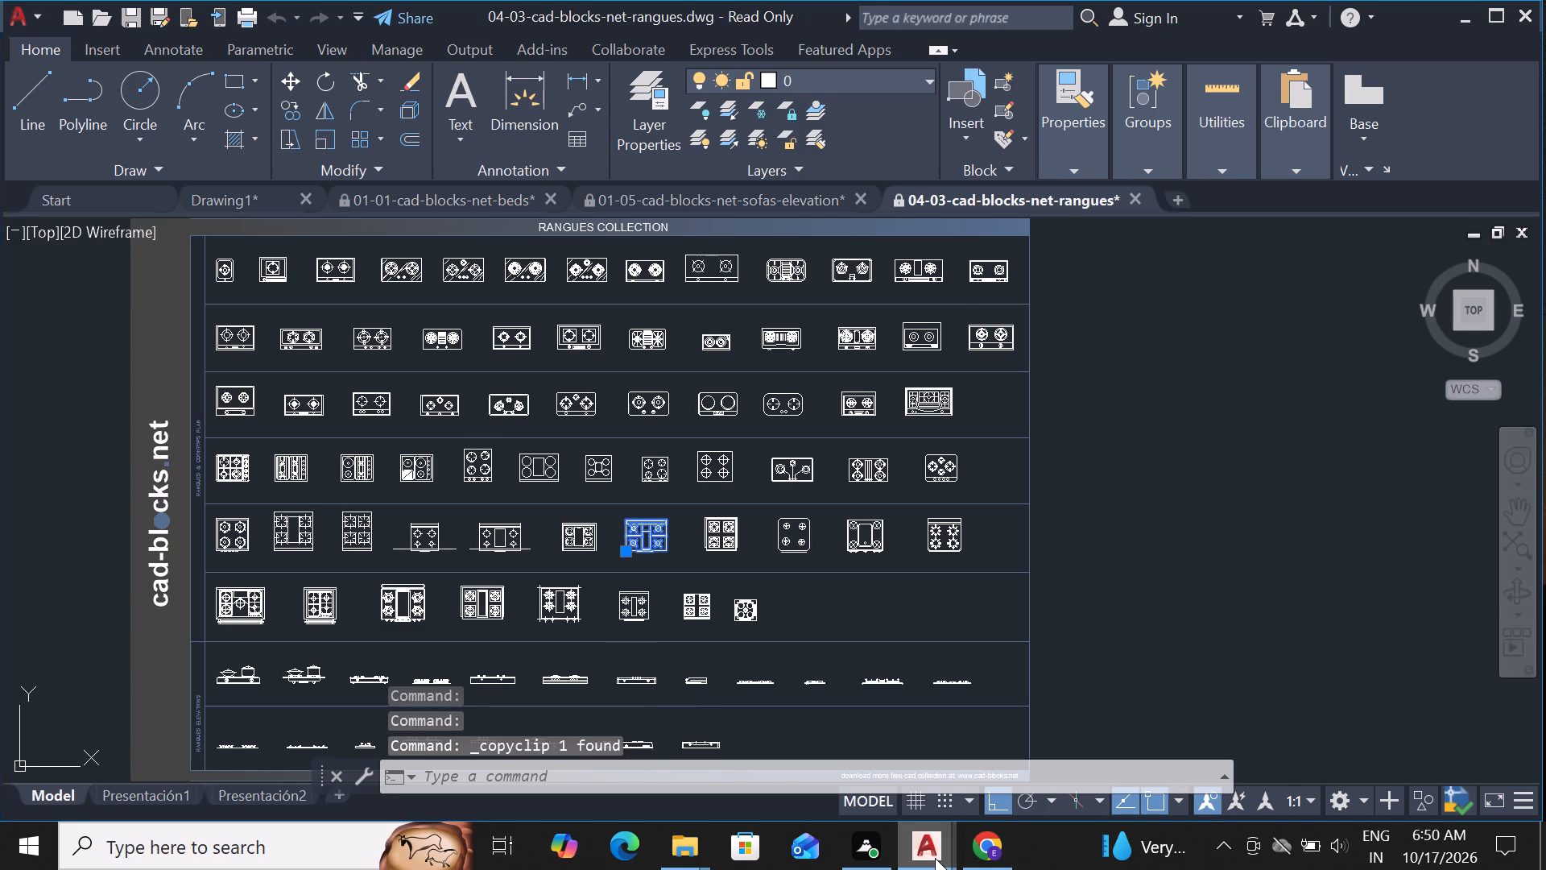
left_click(581, 773)
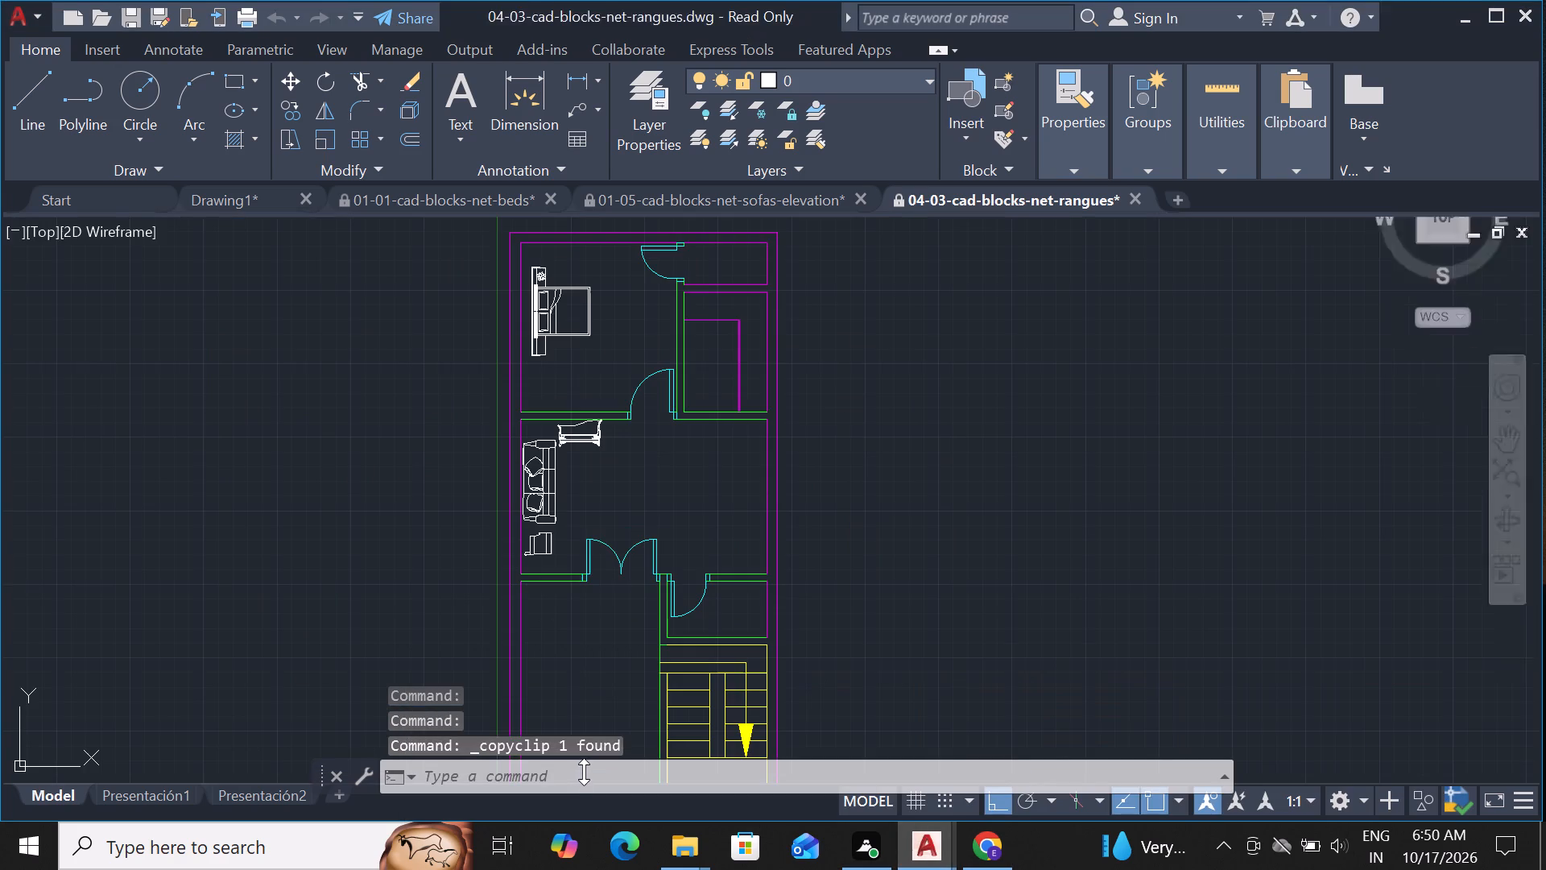
key("ctrl+v")
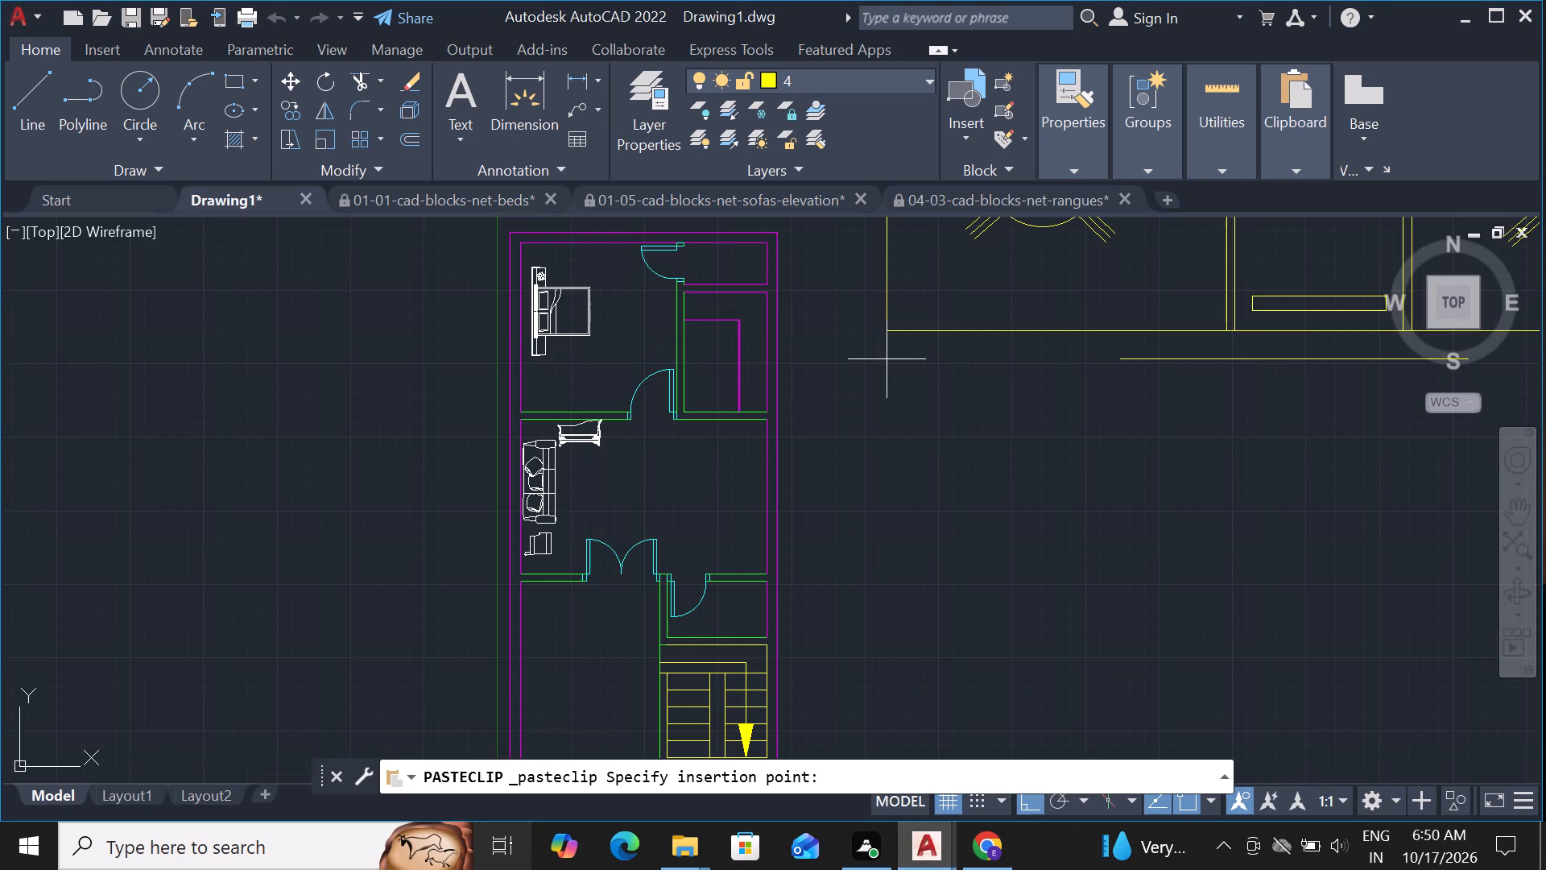
left_click(804, 549)
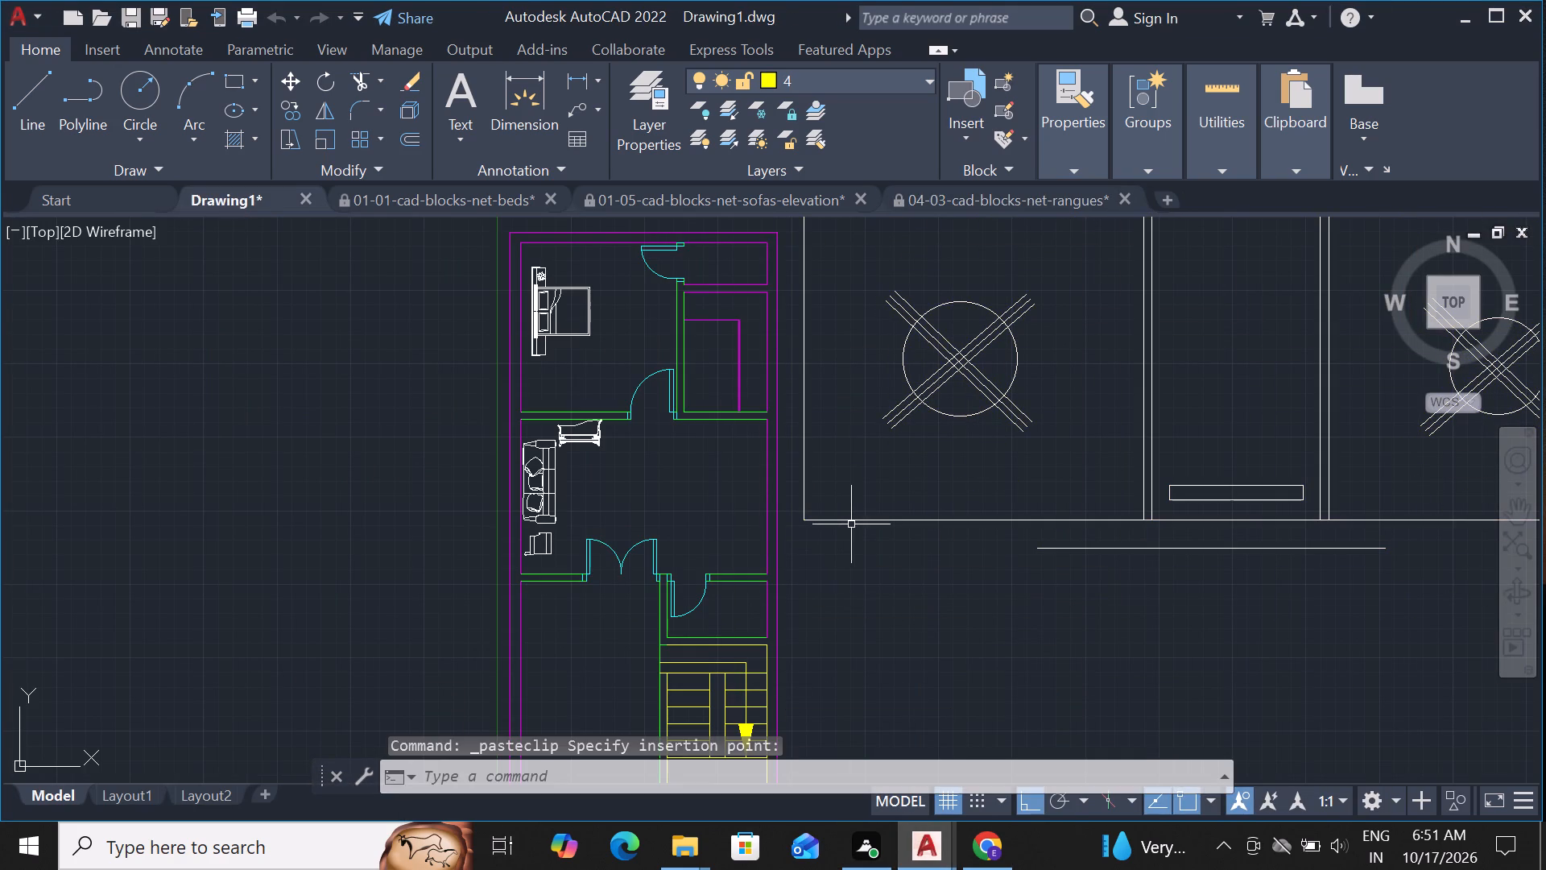
Scale the pasted range block down freehand to about one-fifth of the plan's width.
left_click(851, 524)
type("SC")
key("space")
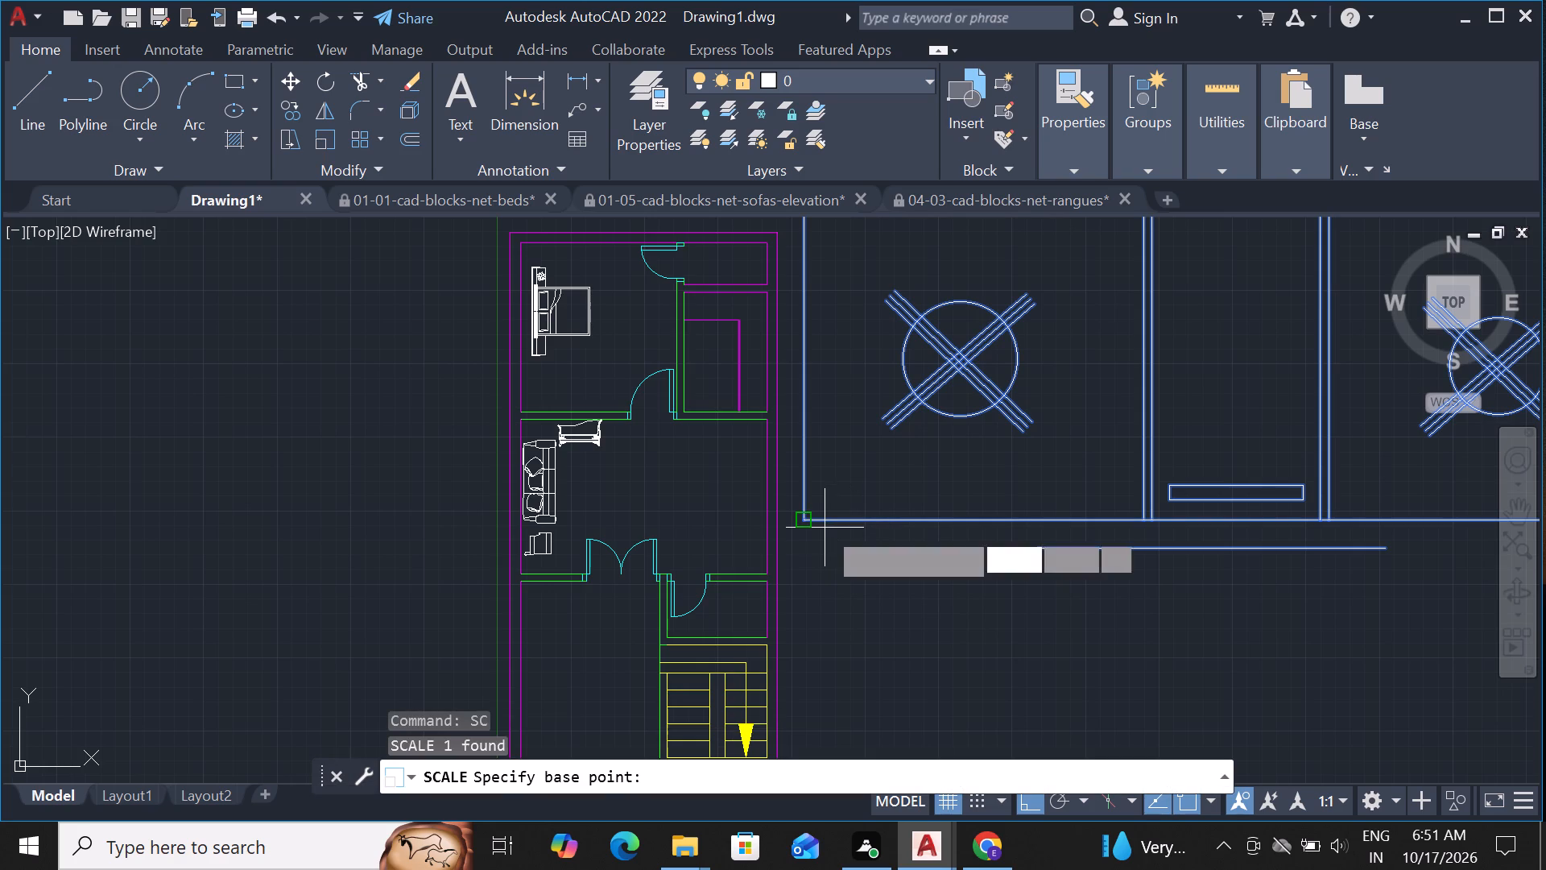
left_click(819, 527)
left_click(819, 527)
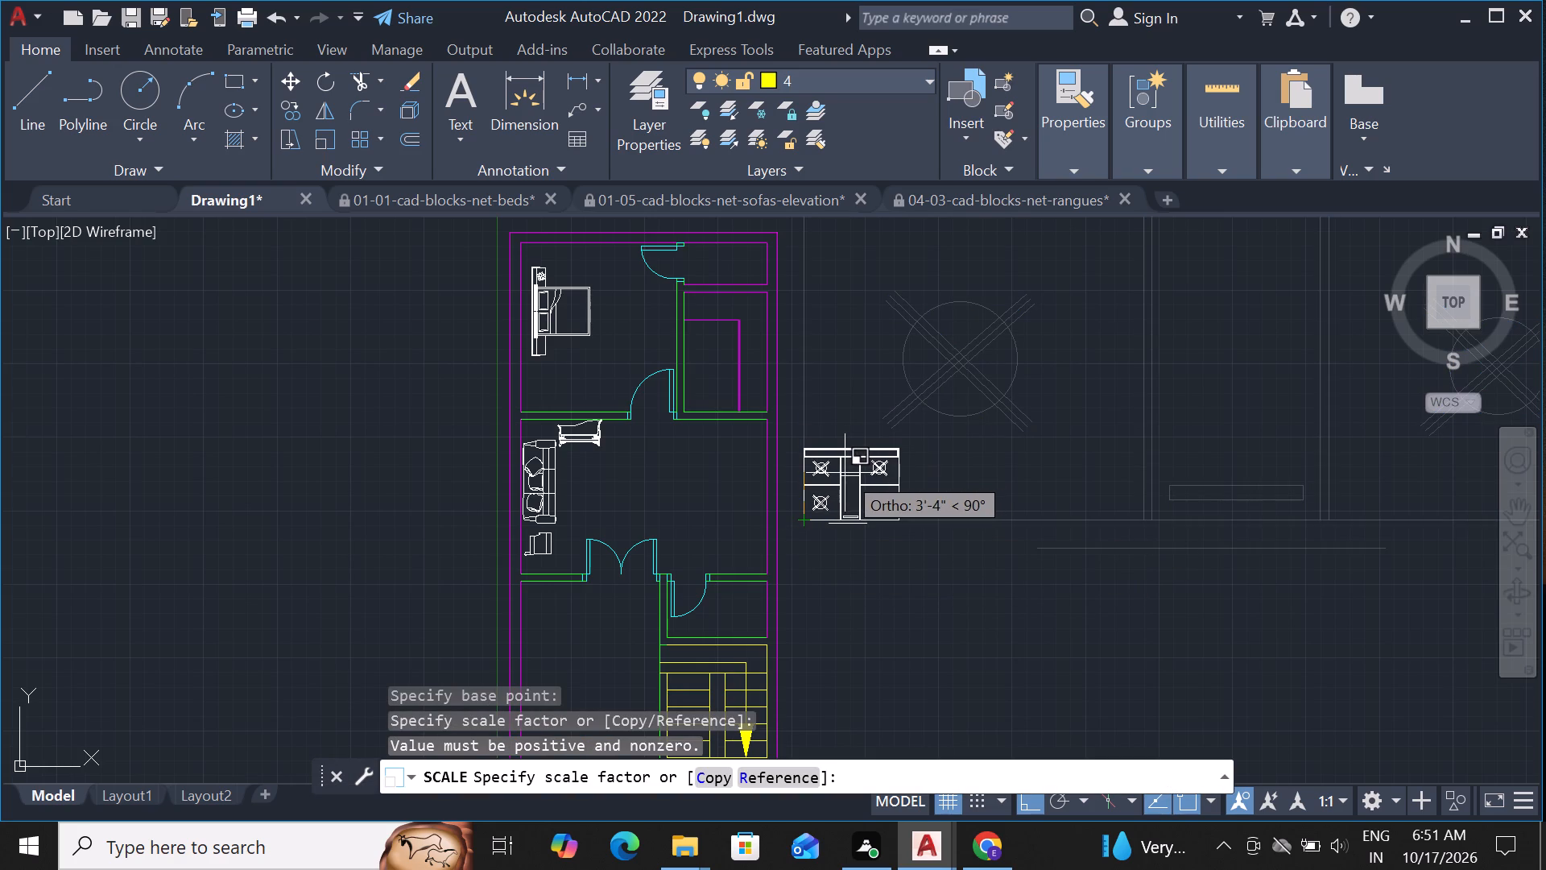
left_click(783, 532)
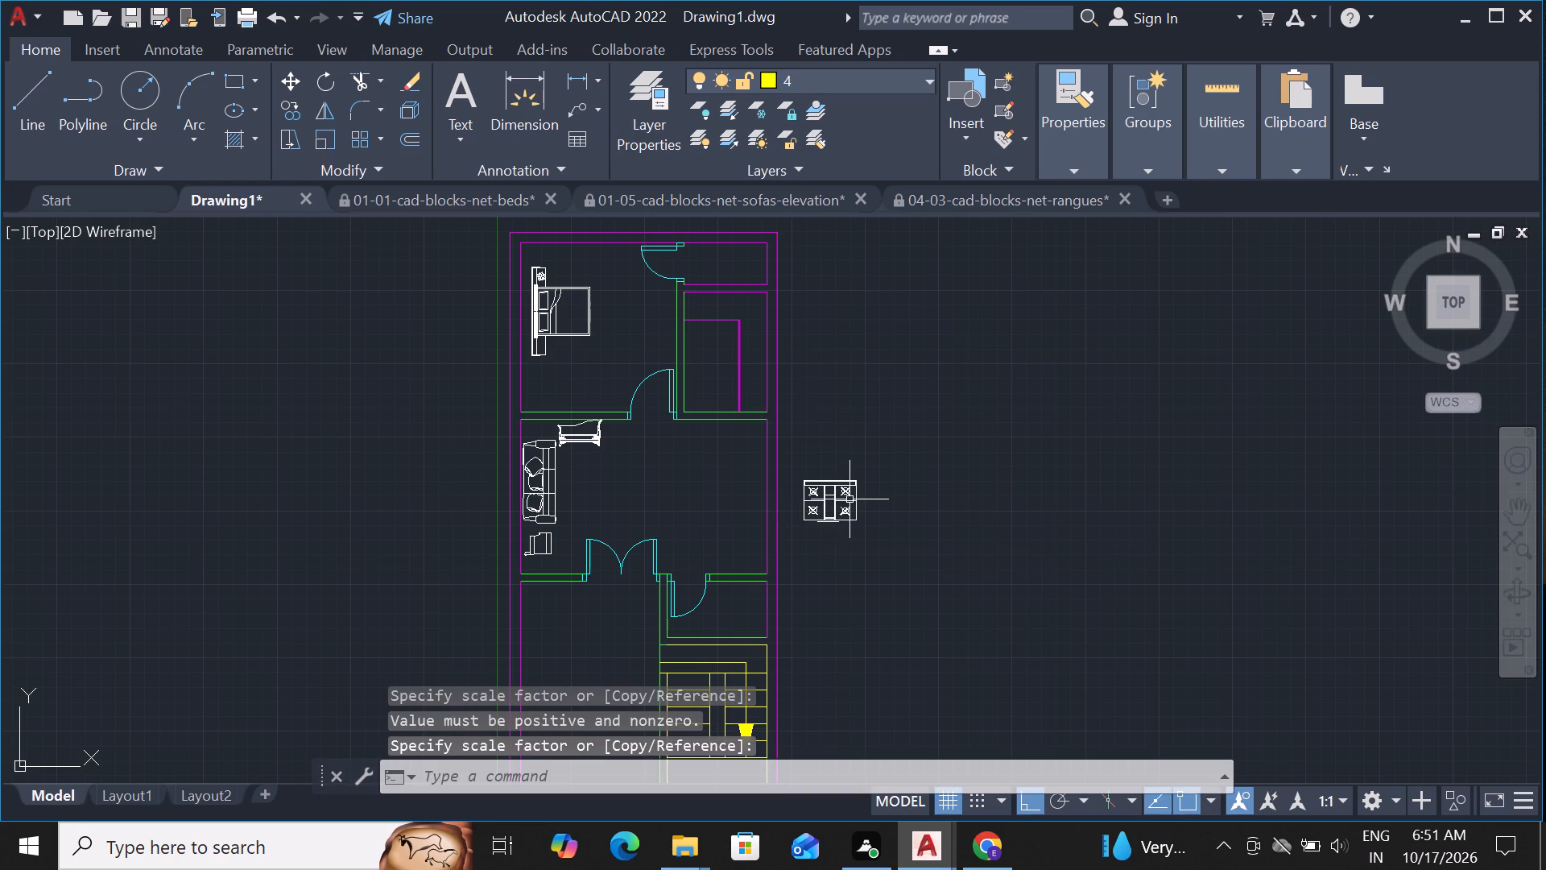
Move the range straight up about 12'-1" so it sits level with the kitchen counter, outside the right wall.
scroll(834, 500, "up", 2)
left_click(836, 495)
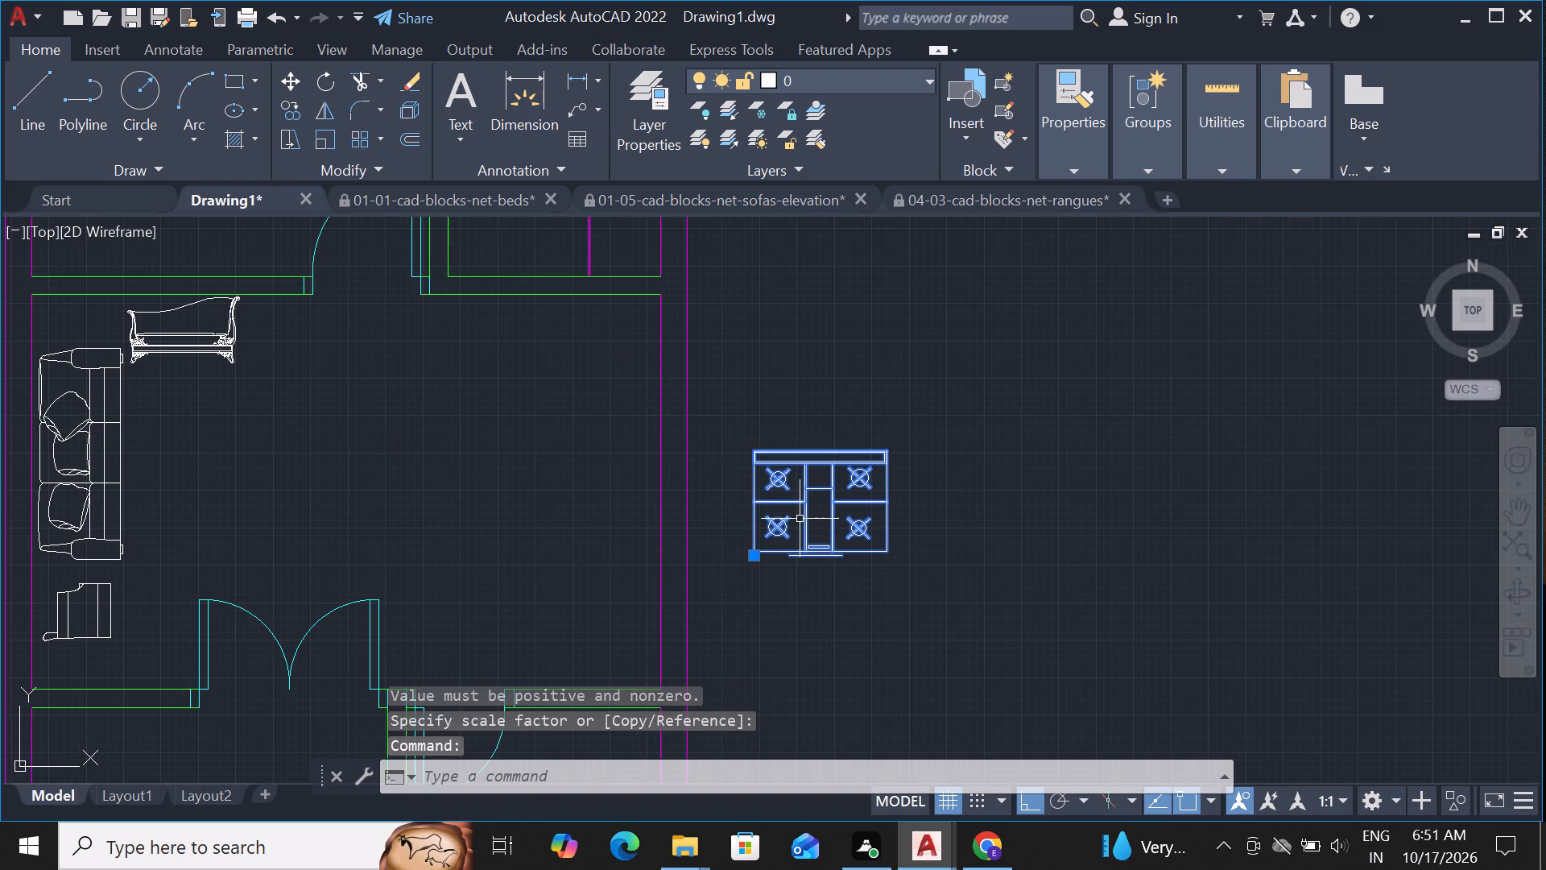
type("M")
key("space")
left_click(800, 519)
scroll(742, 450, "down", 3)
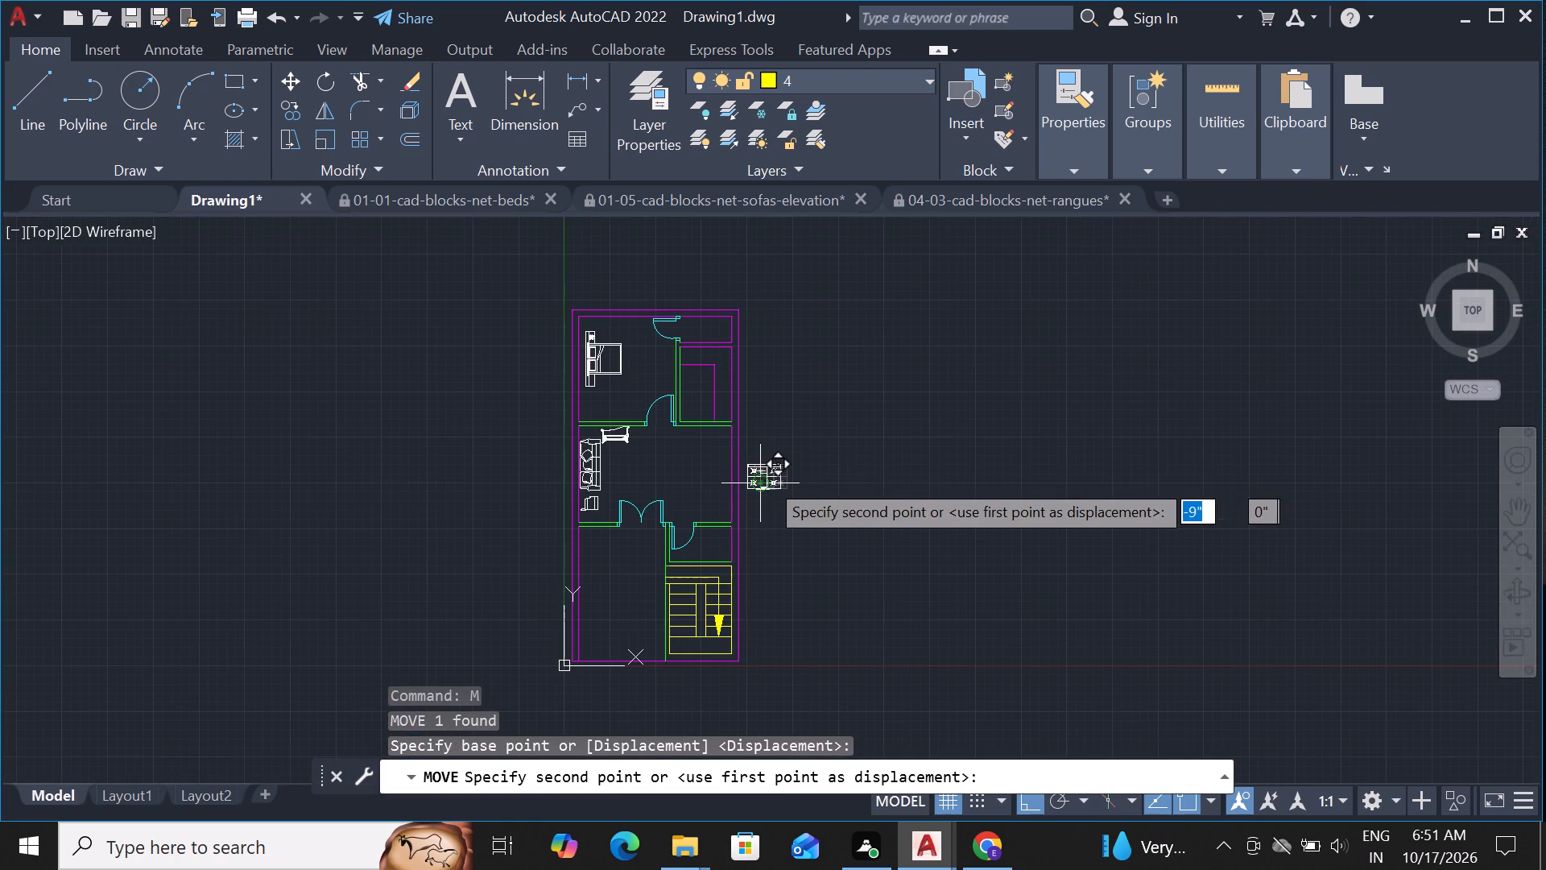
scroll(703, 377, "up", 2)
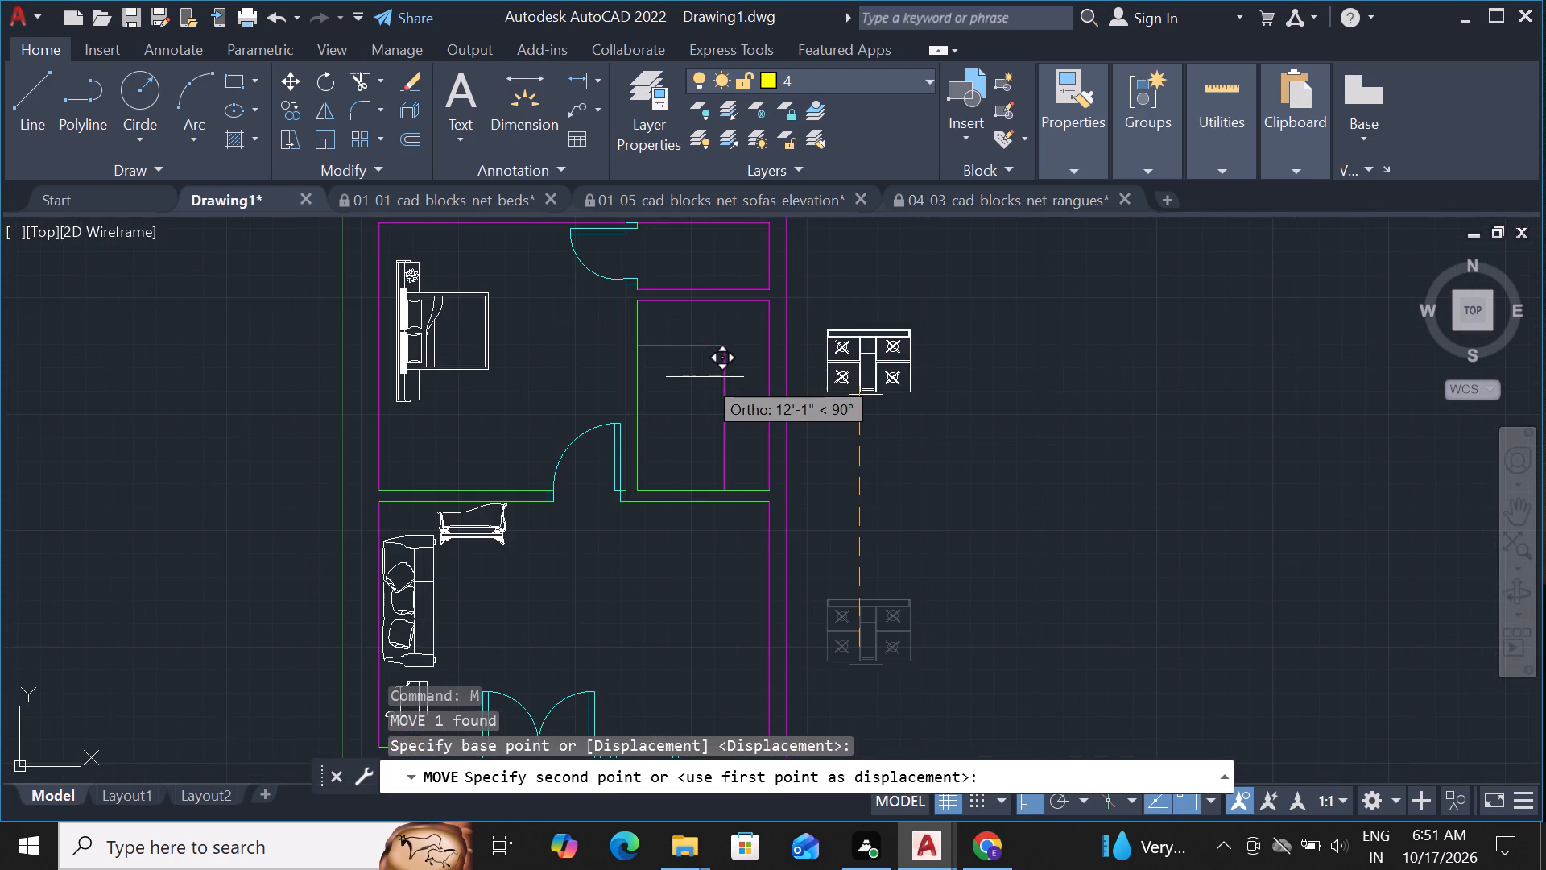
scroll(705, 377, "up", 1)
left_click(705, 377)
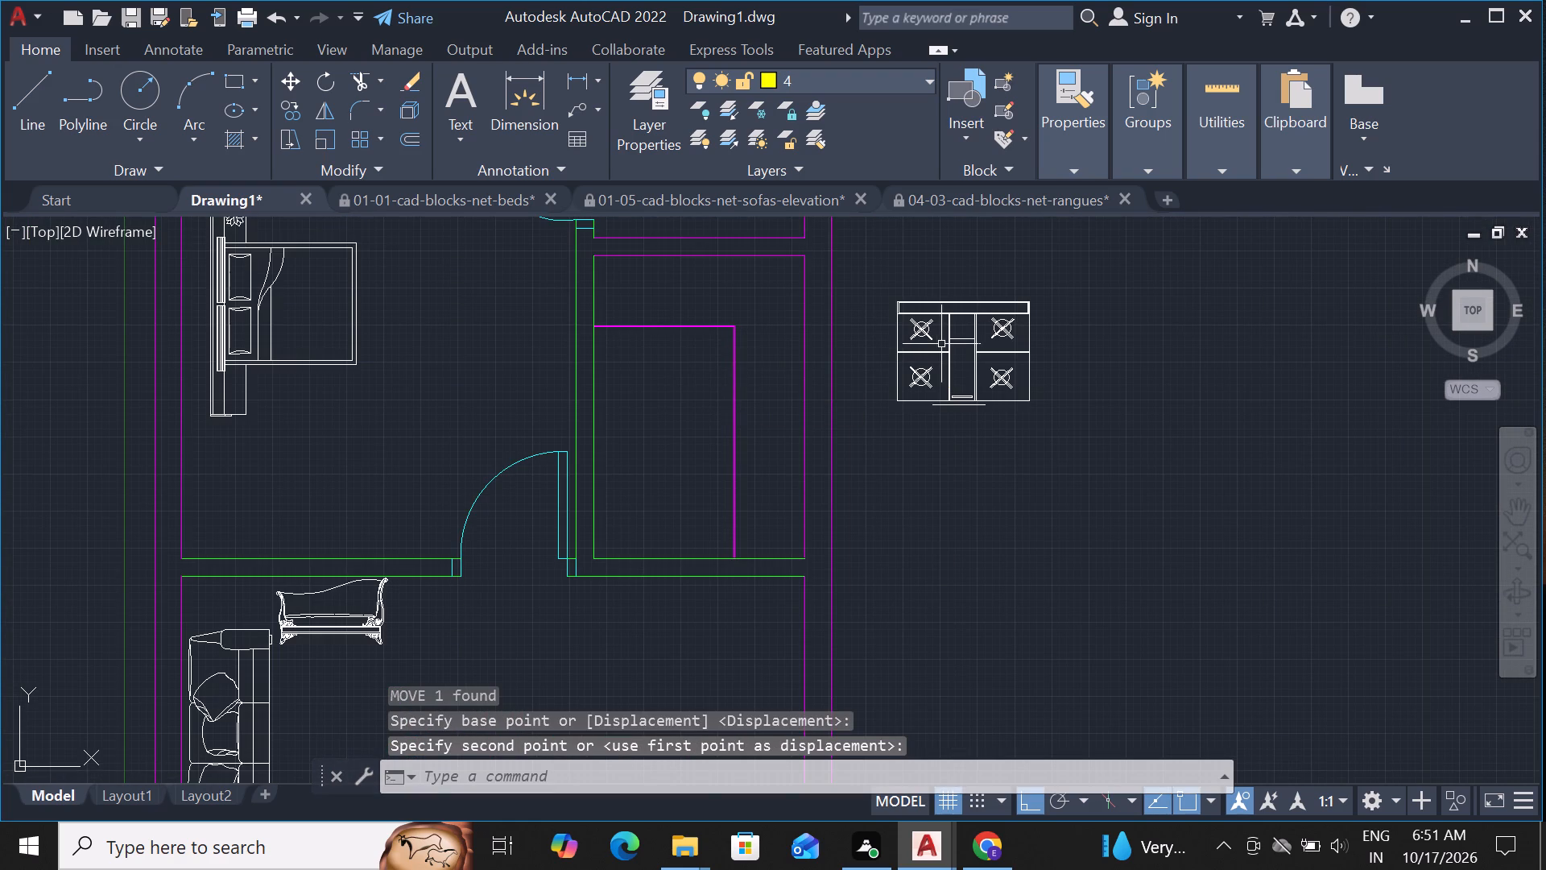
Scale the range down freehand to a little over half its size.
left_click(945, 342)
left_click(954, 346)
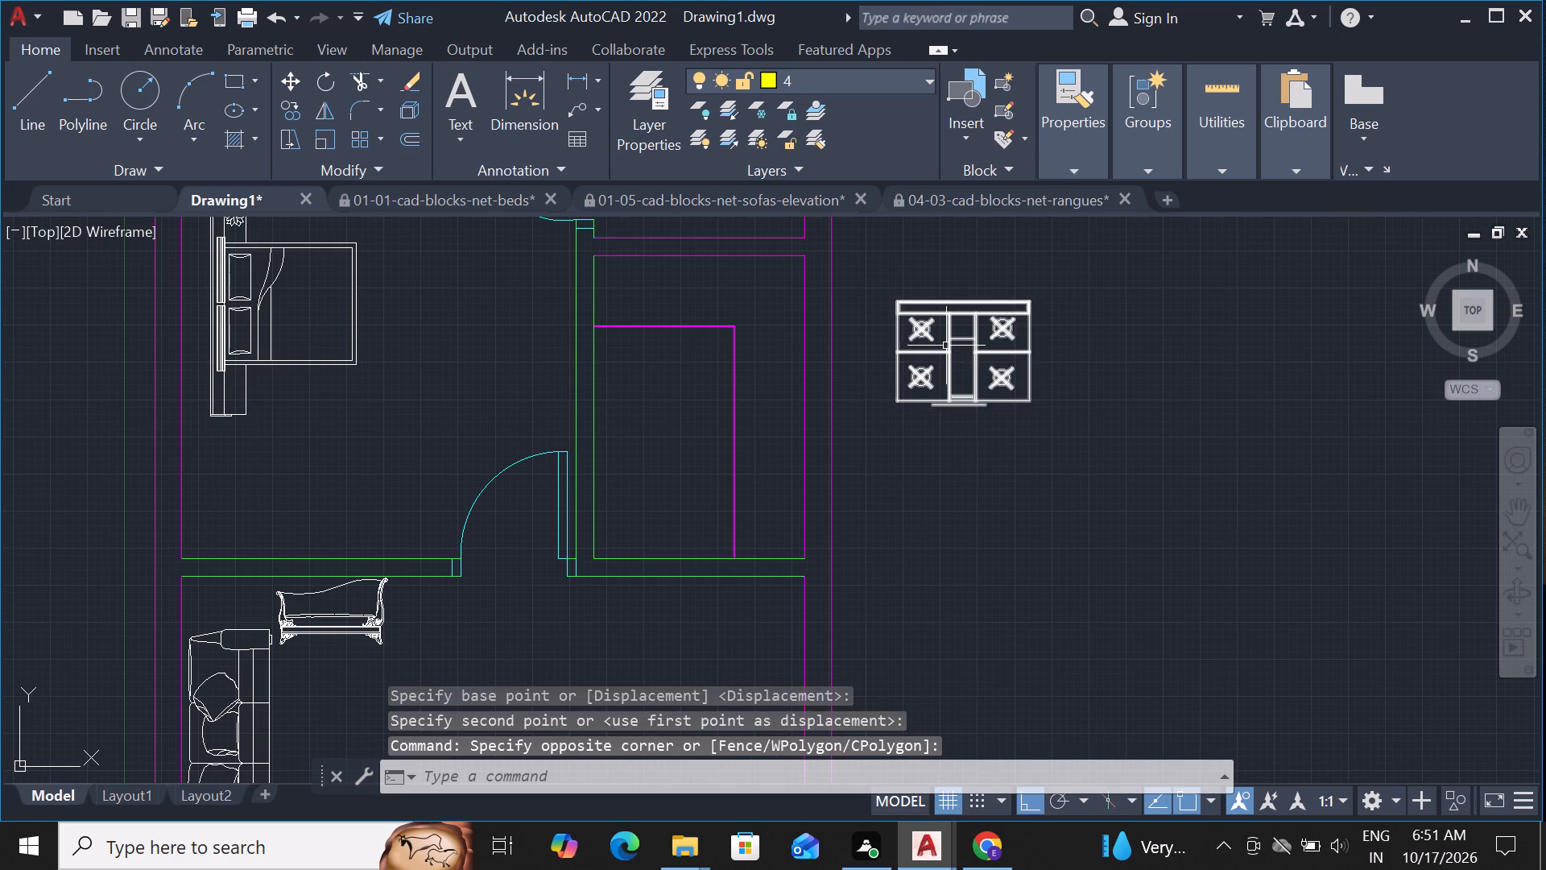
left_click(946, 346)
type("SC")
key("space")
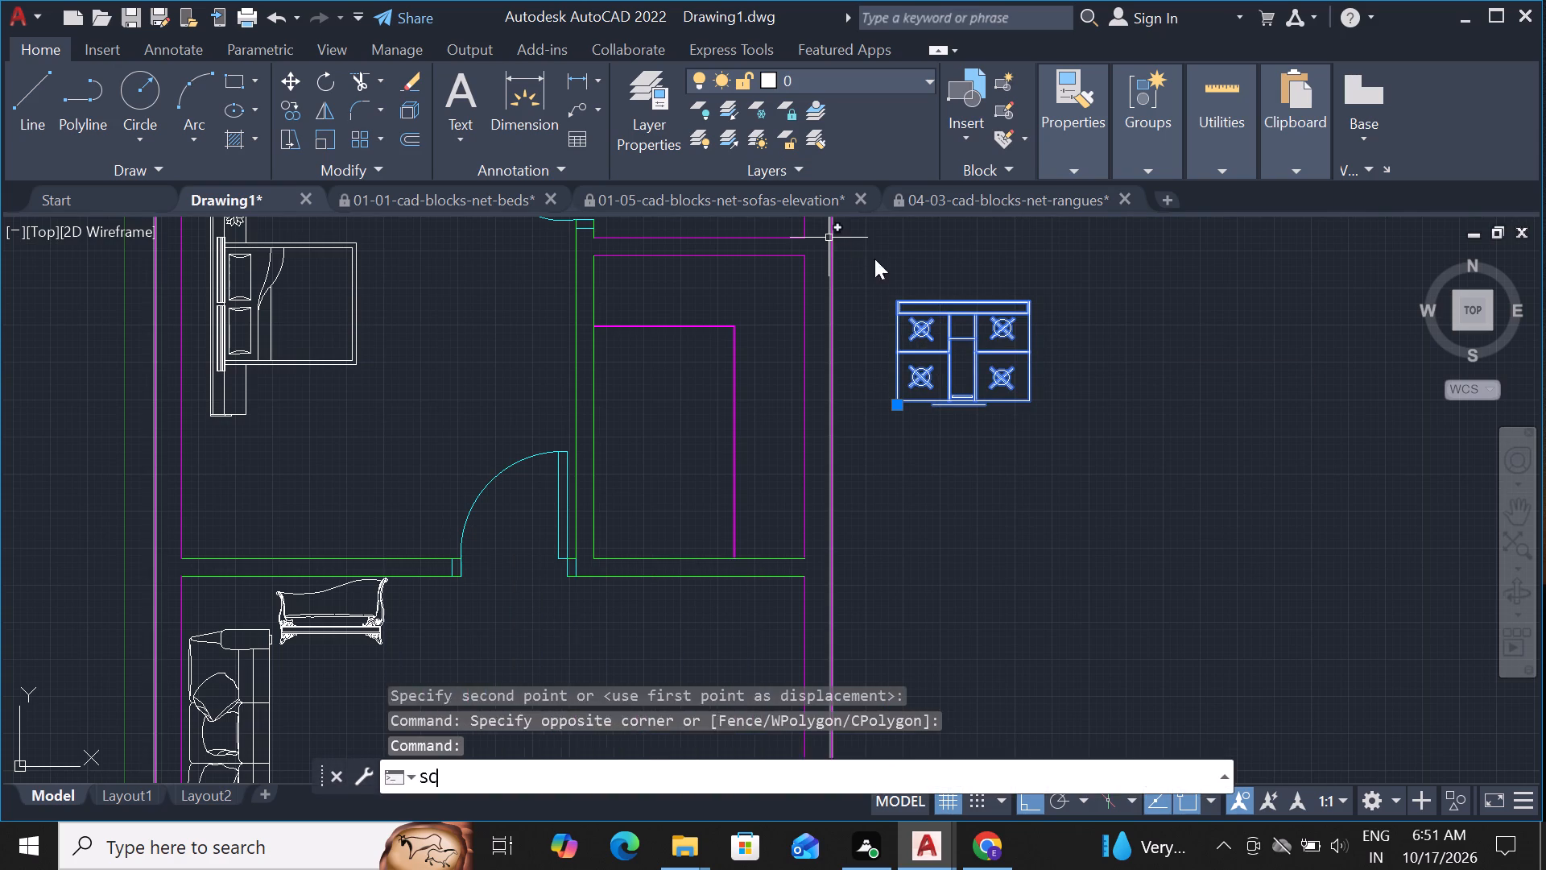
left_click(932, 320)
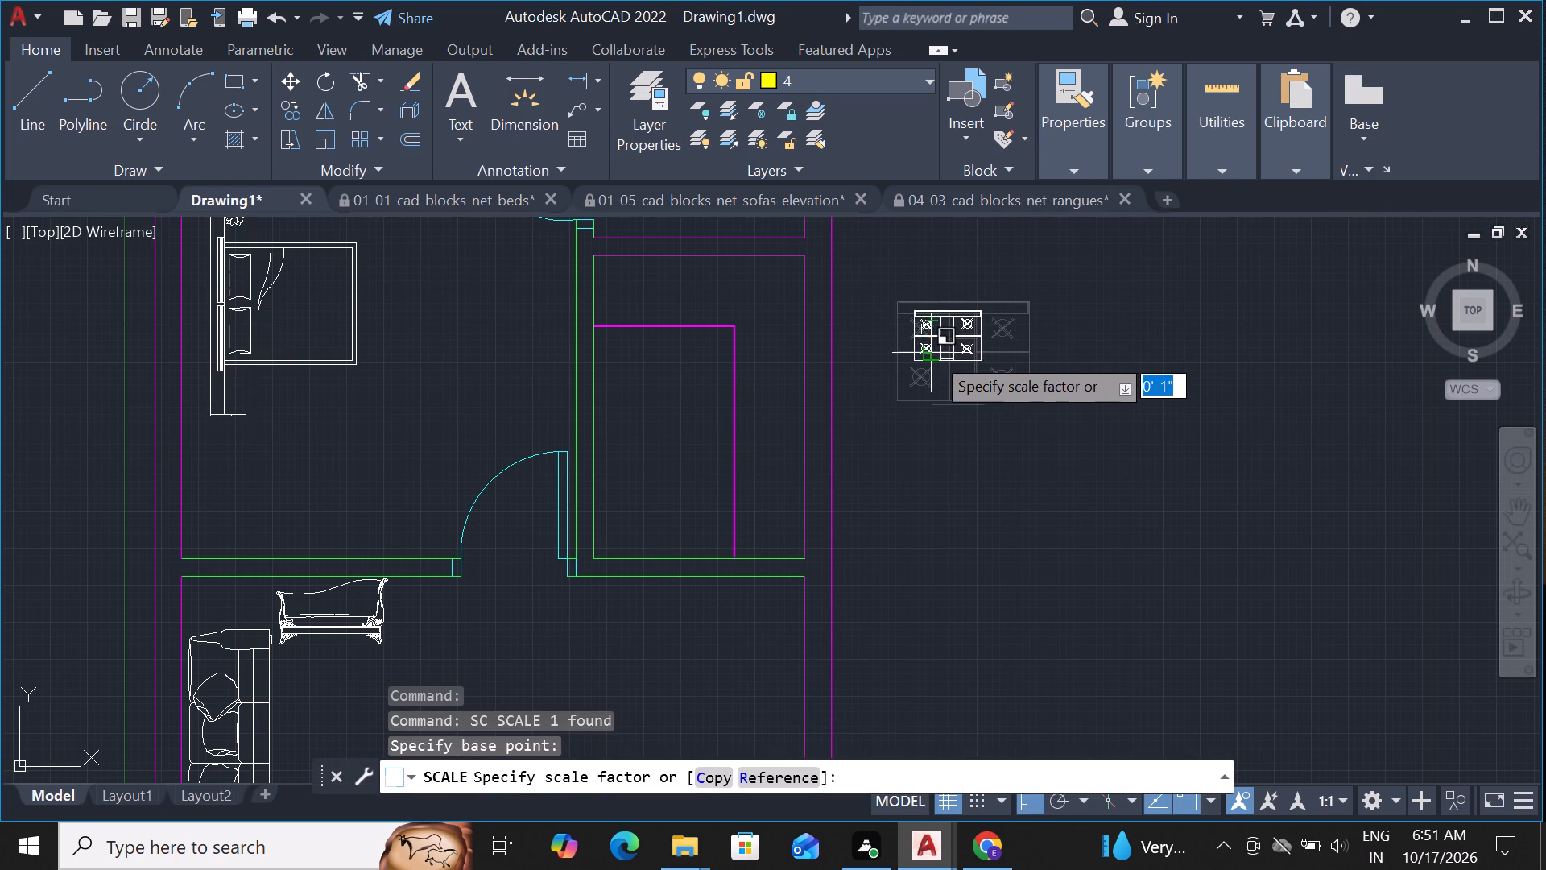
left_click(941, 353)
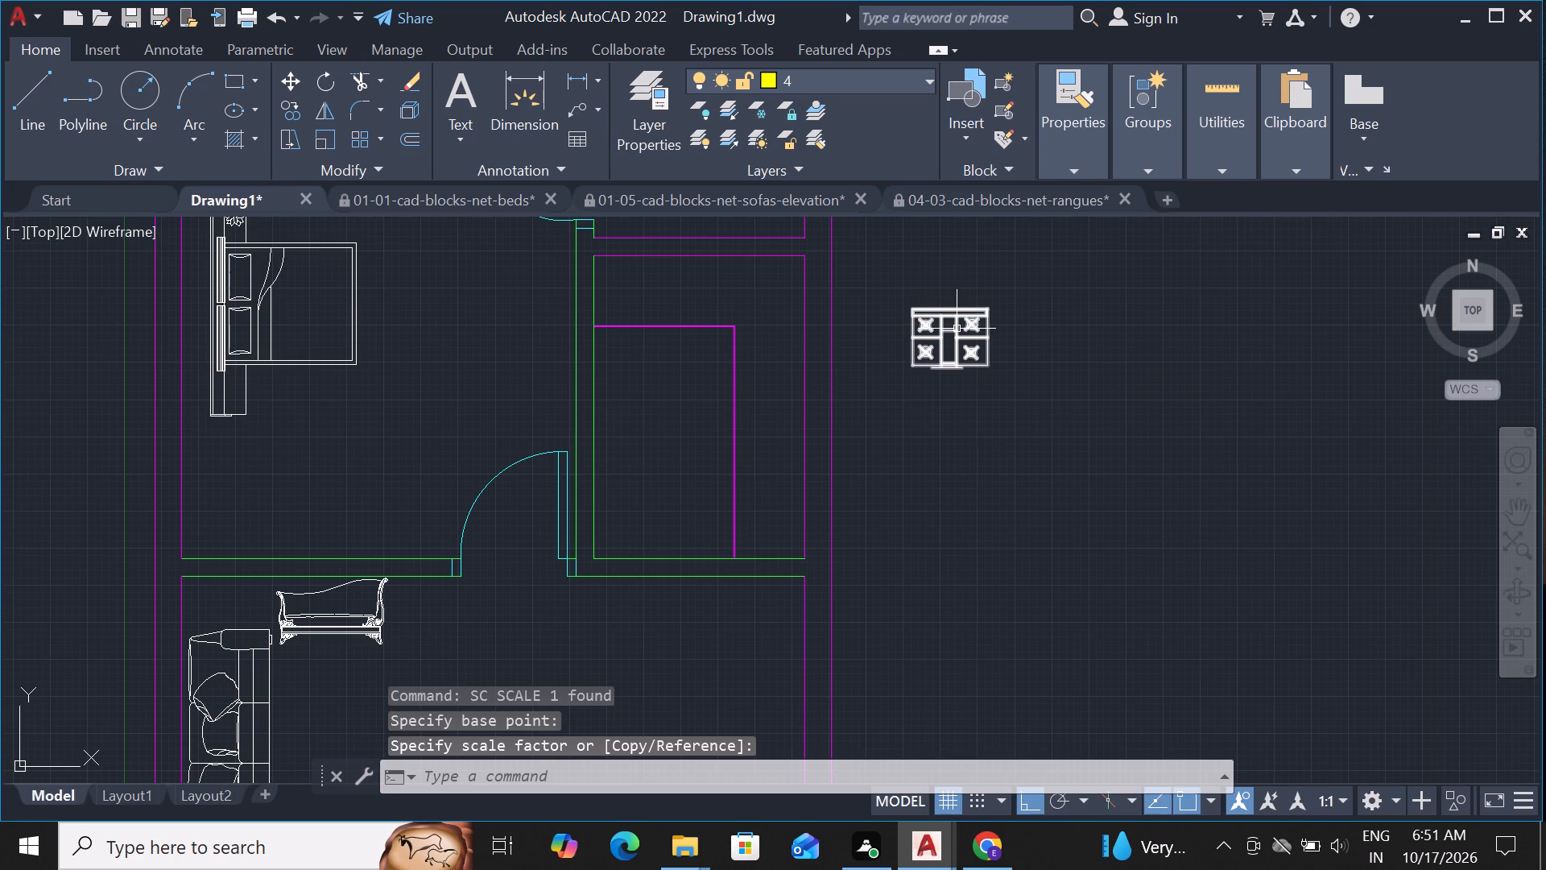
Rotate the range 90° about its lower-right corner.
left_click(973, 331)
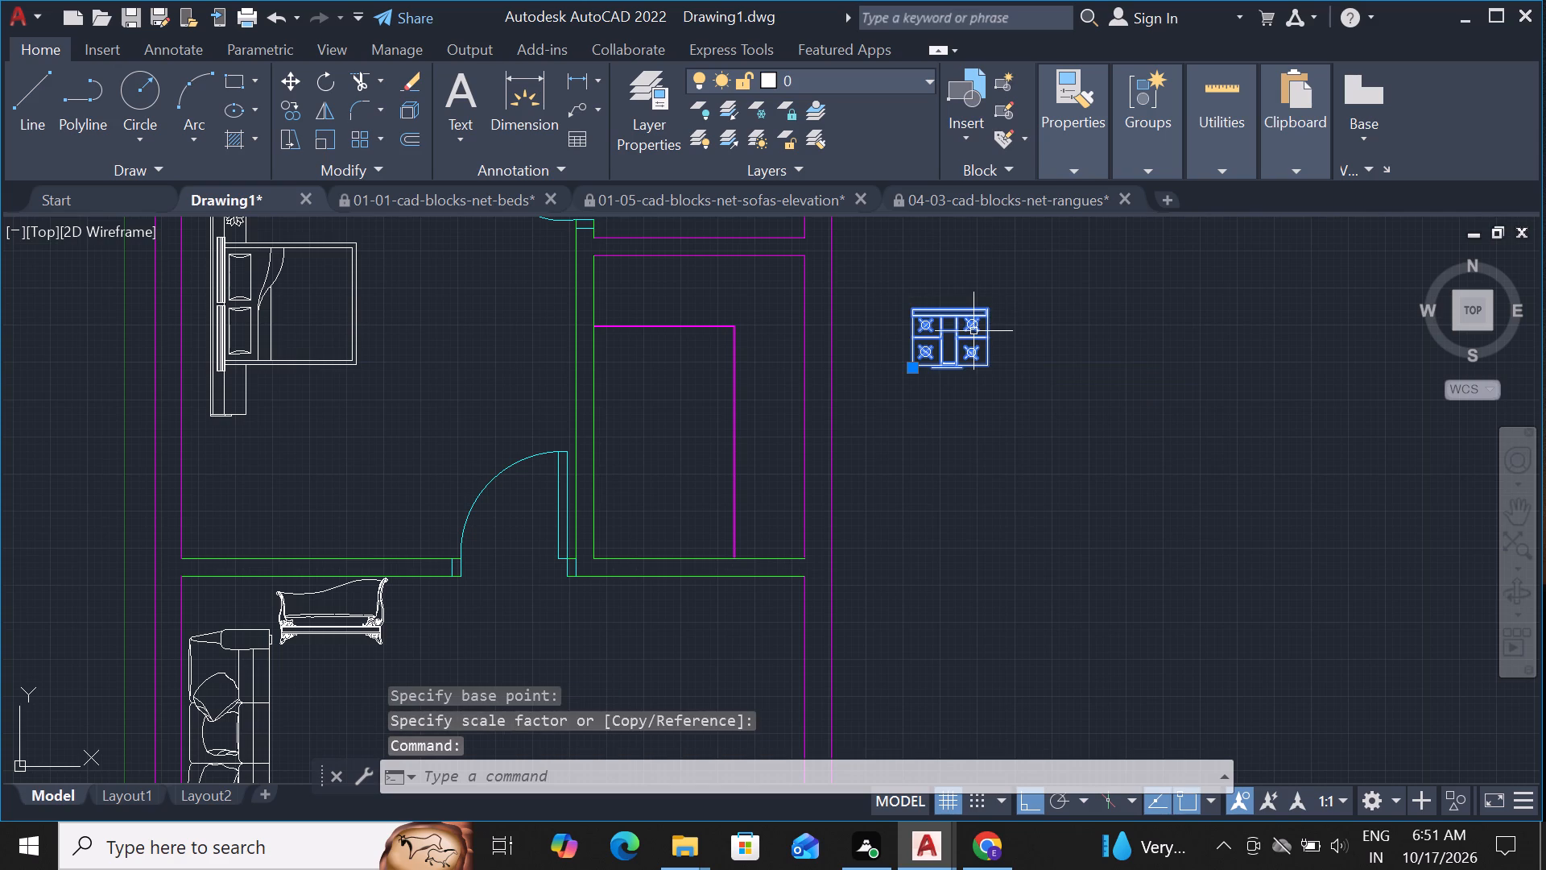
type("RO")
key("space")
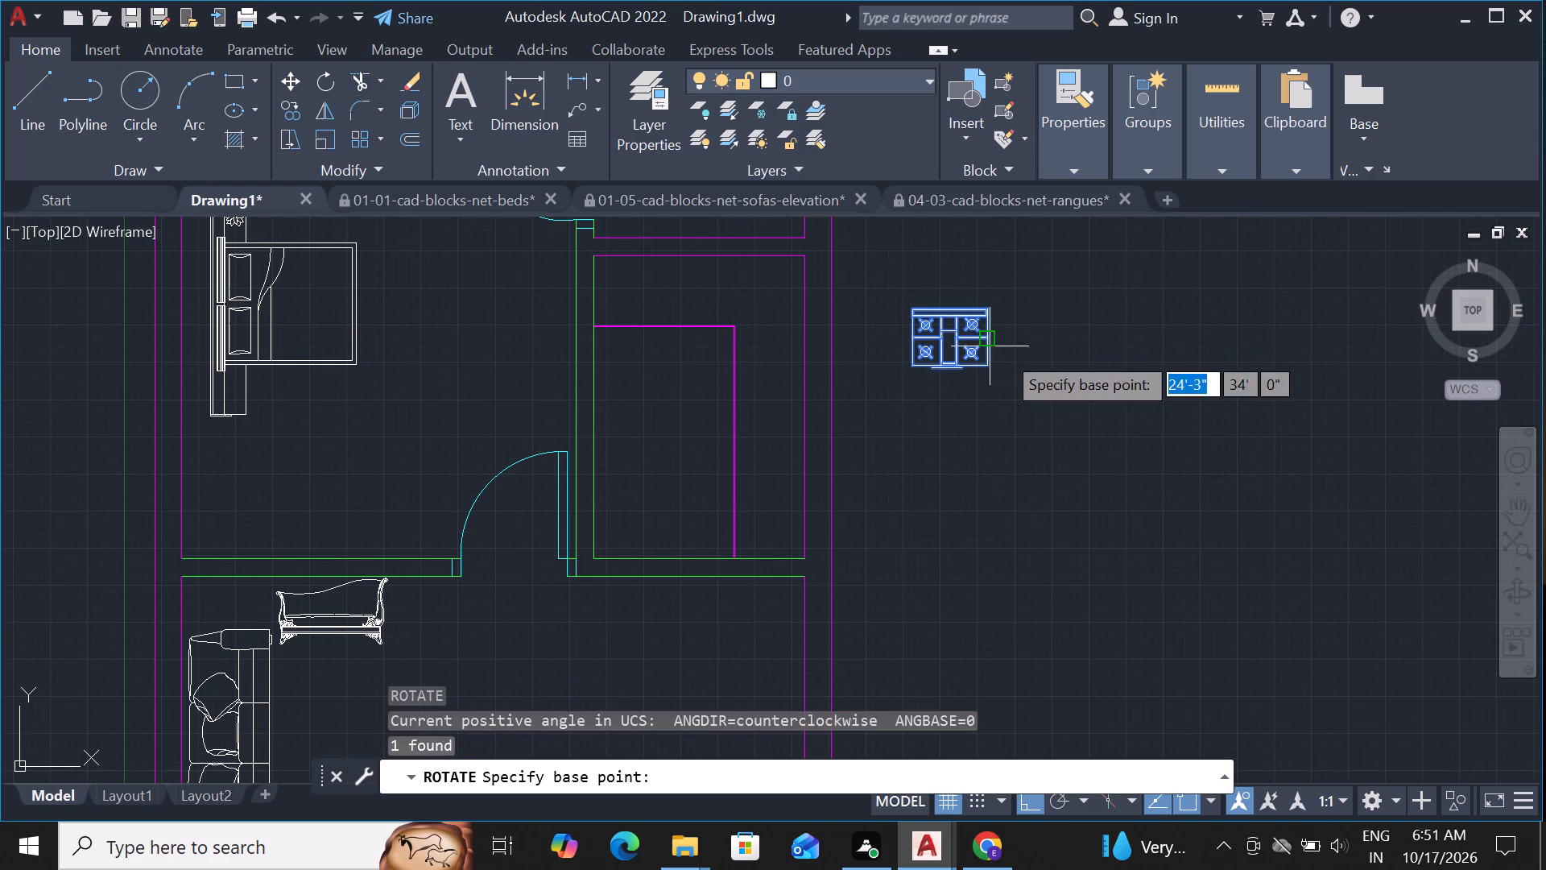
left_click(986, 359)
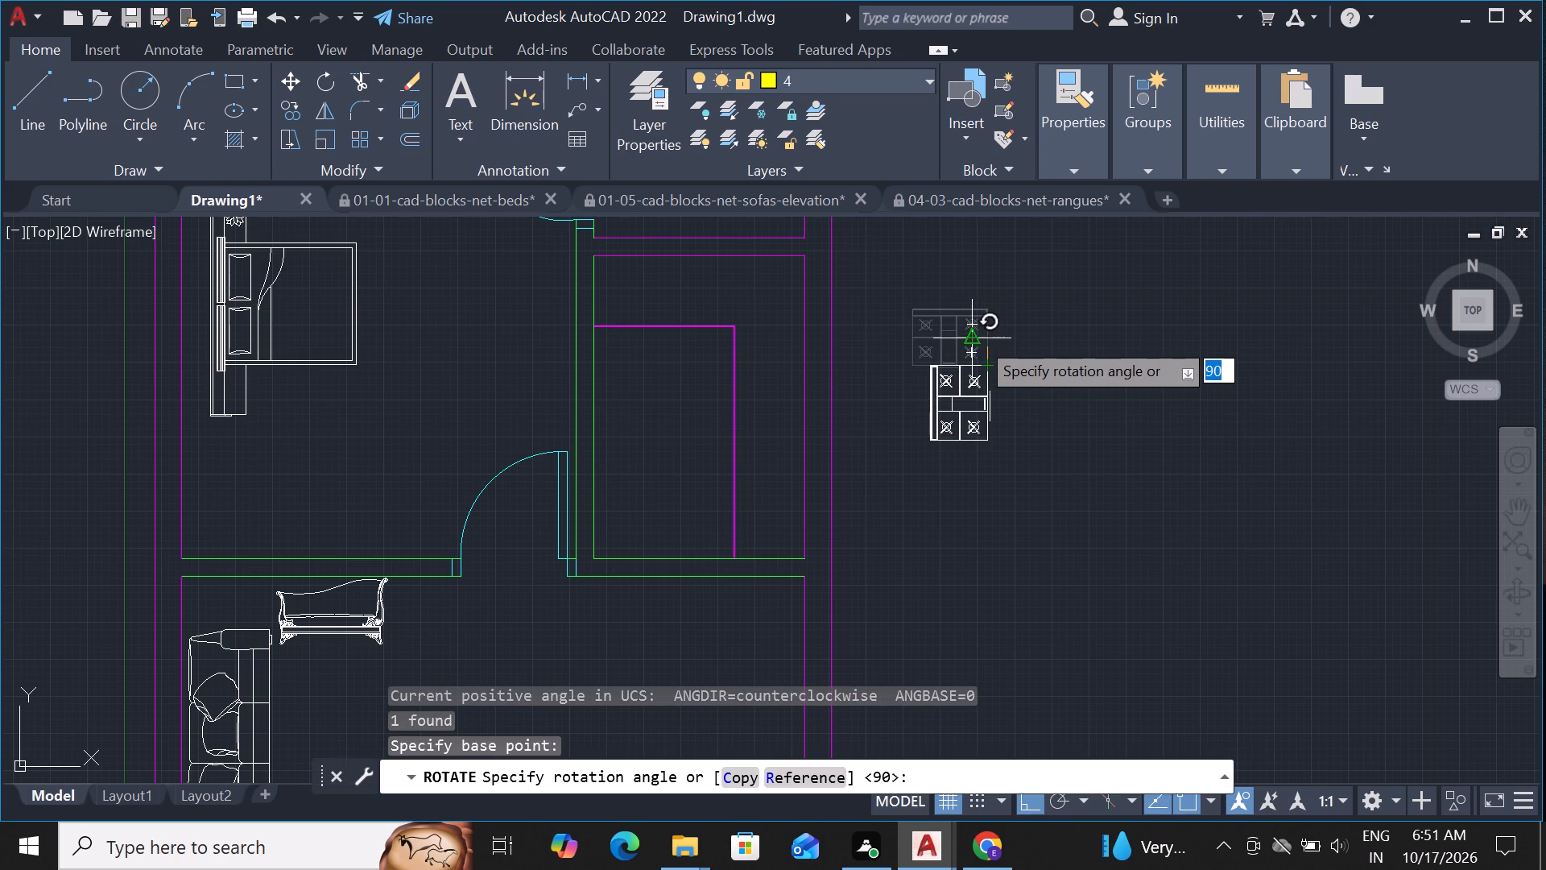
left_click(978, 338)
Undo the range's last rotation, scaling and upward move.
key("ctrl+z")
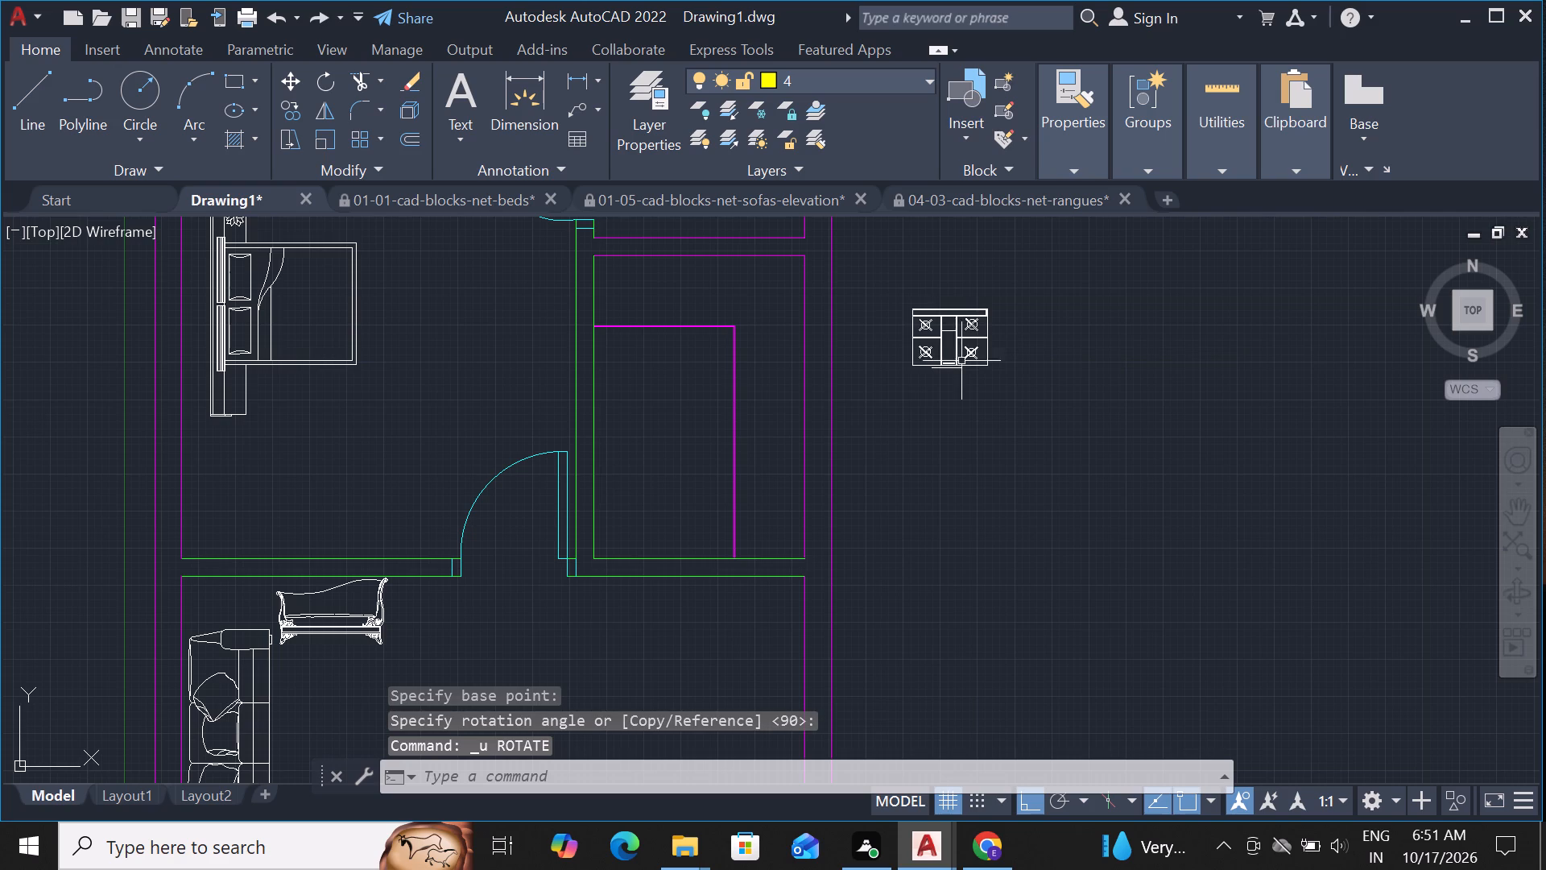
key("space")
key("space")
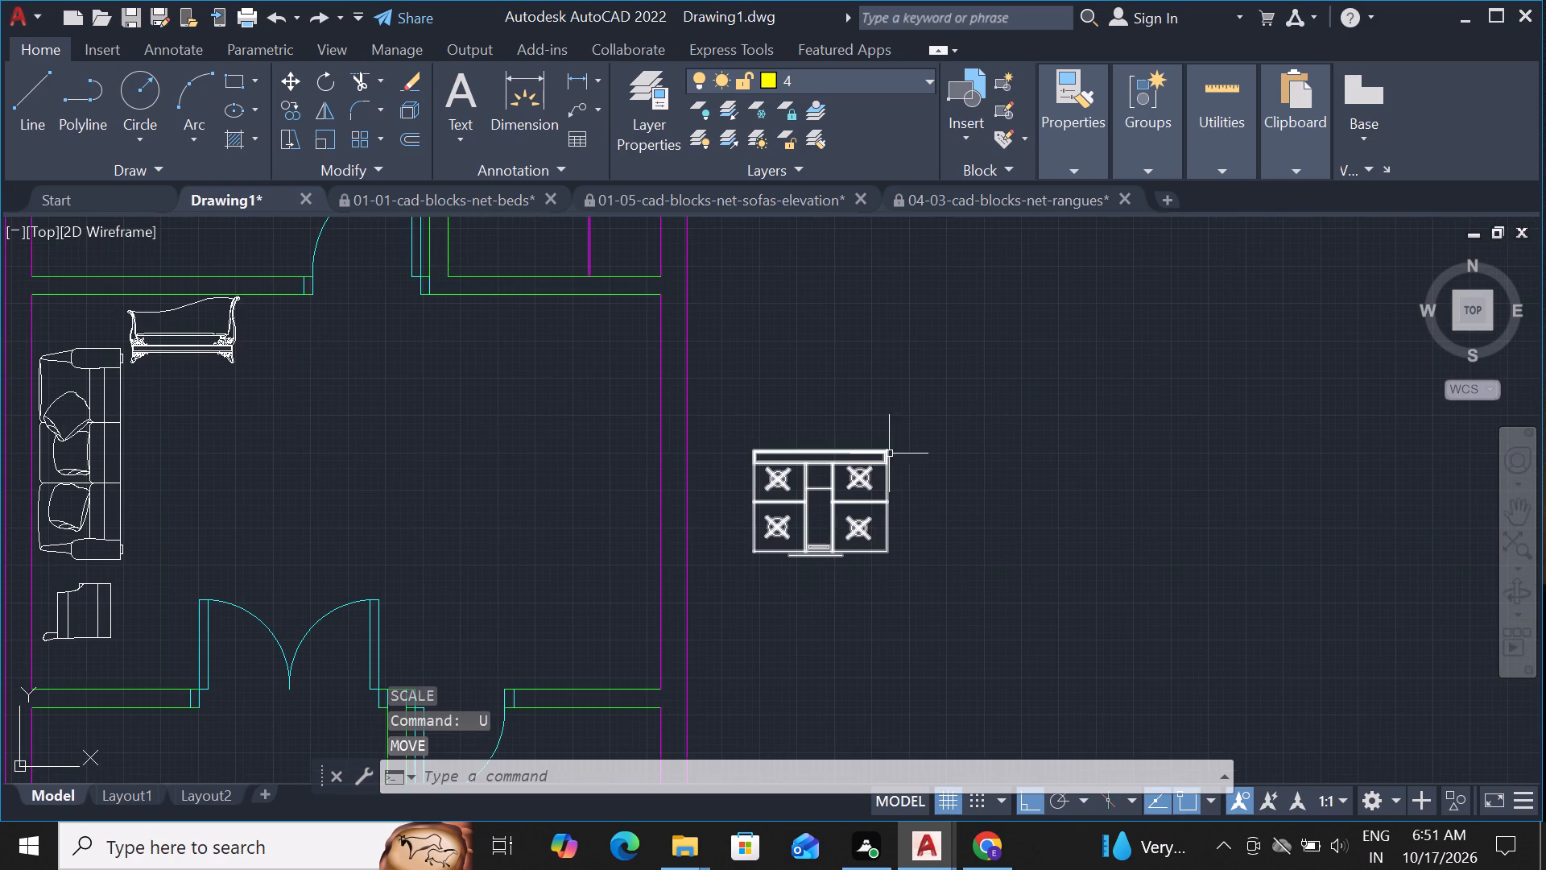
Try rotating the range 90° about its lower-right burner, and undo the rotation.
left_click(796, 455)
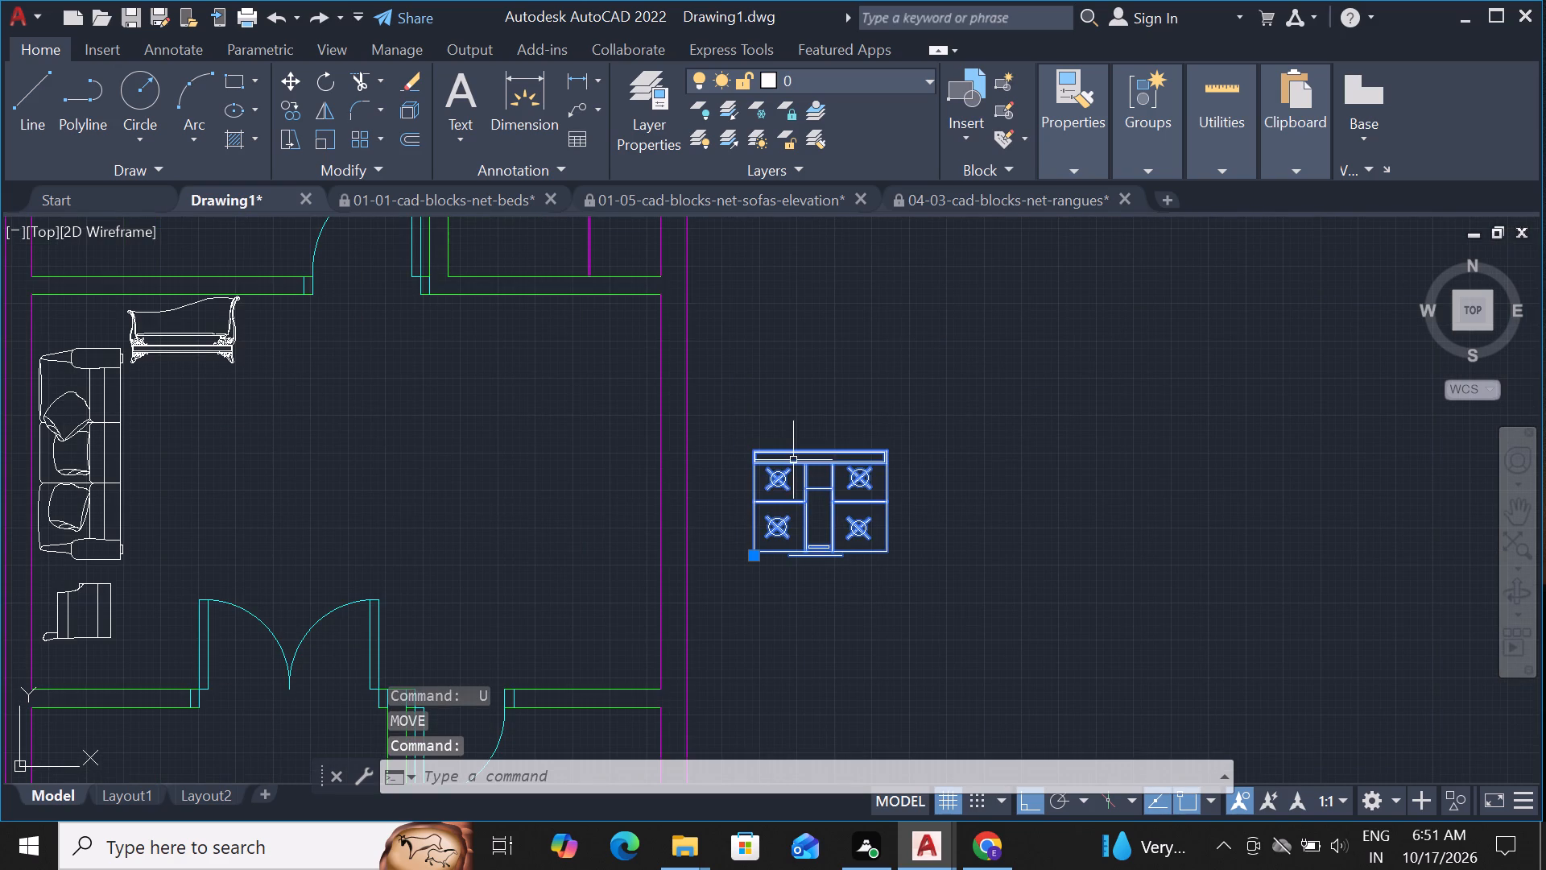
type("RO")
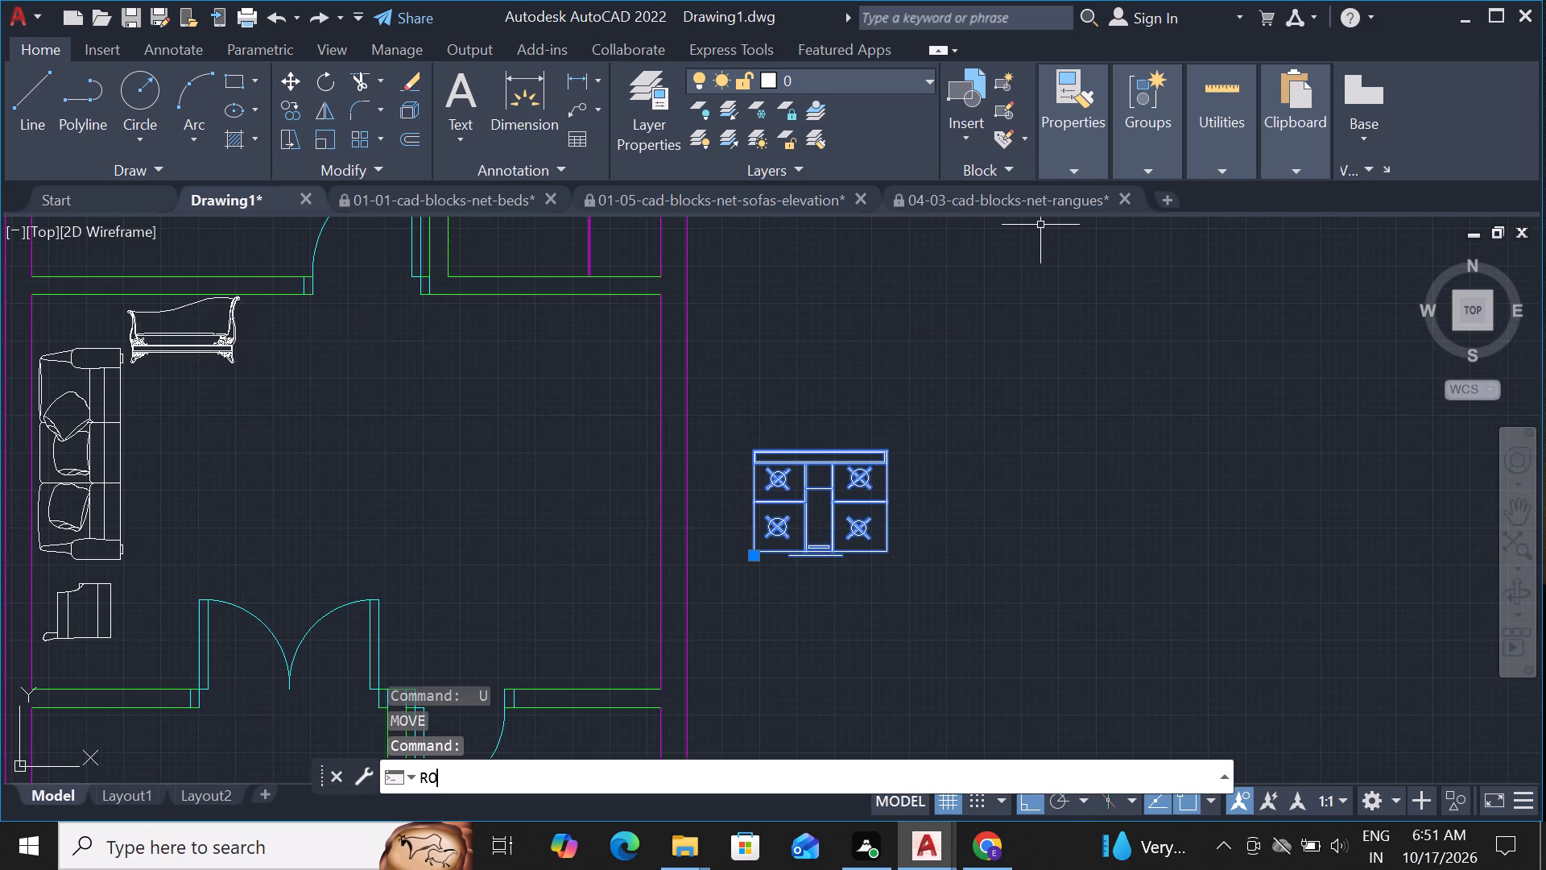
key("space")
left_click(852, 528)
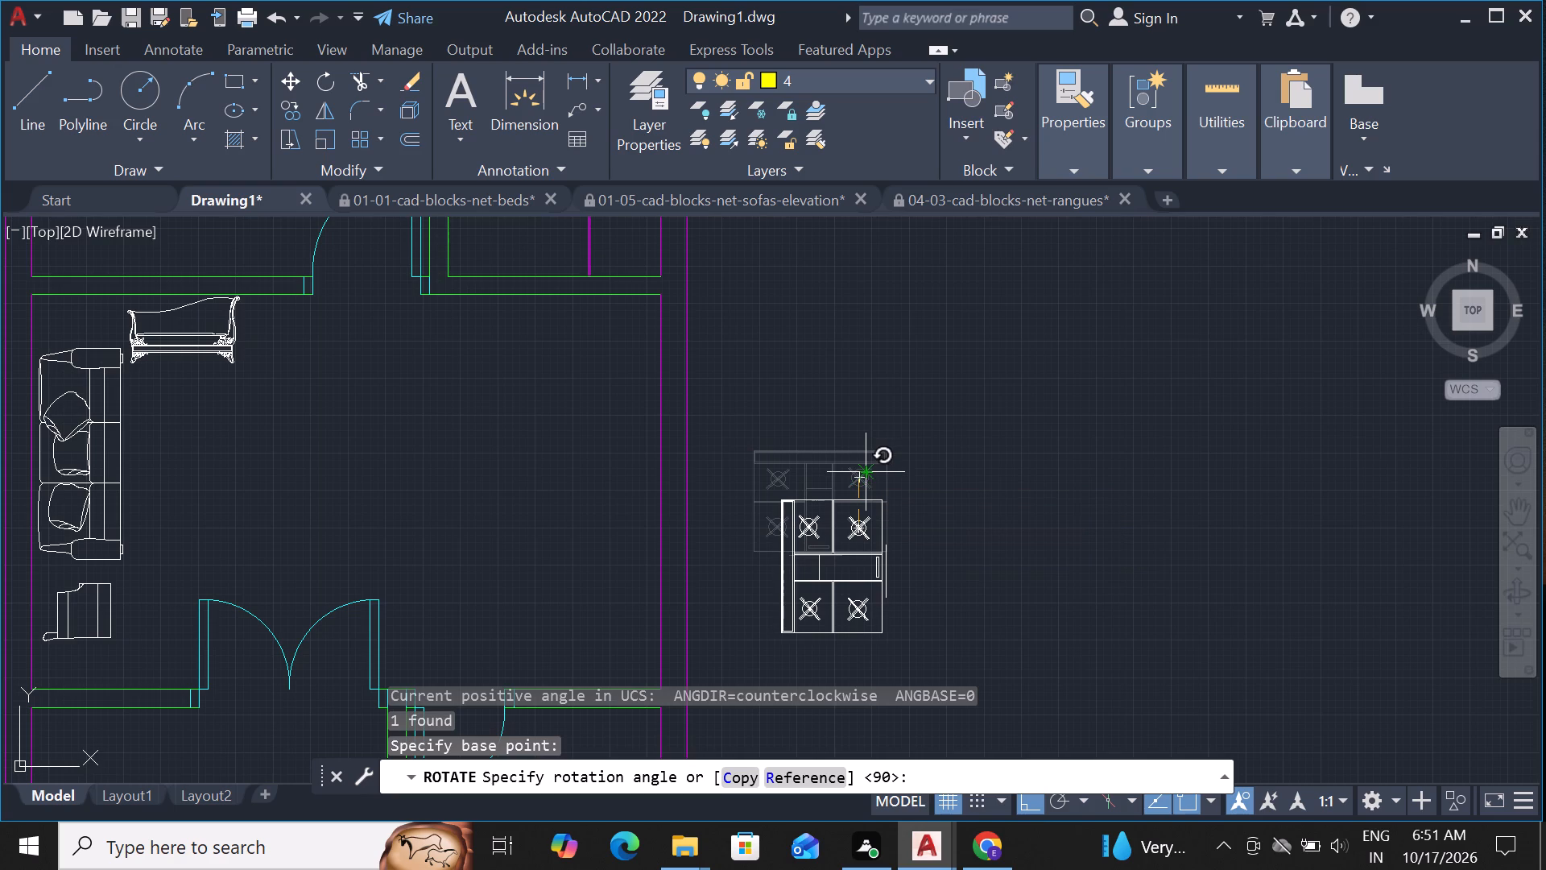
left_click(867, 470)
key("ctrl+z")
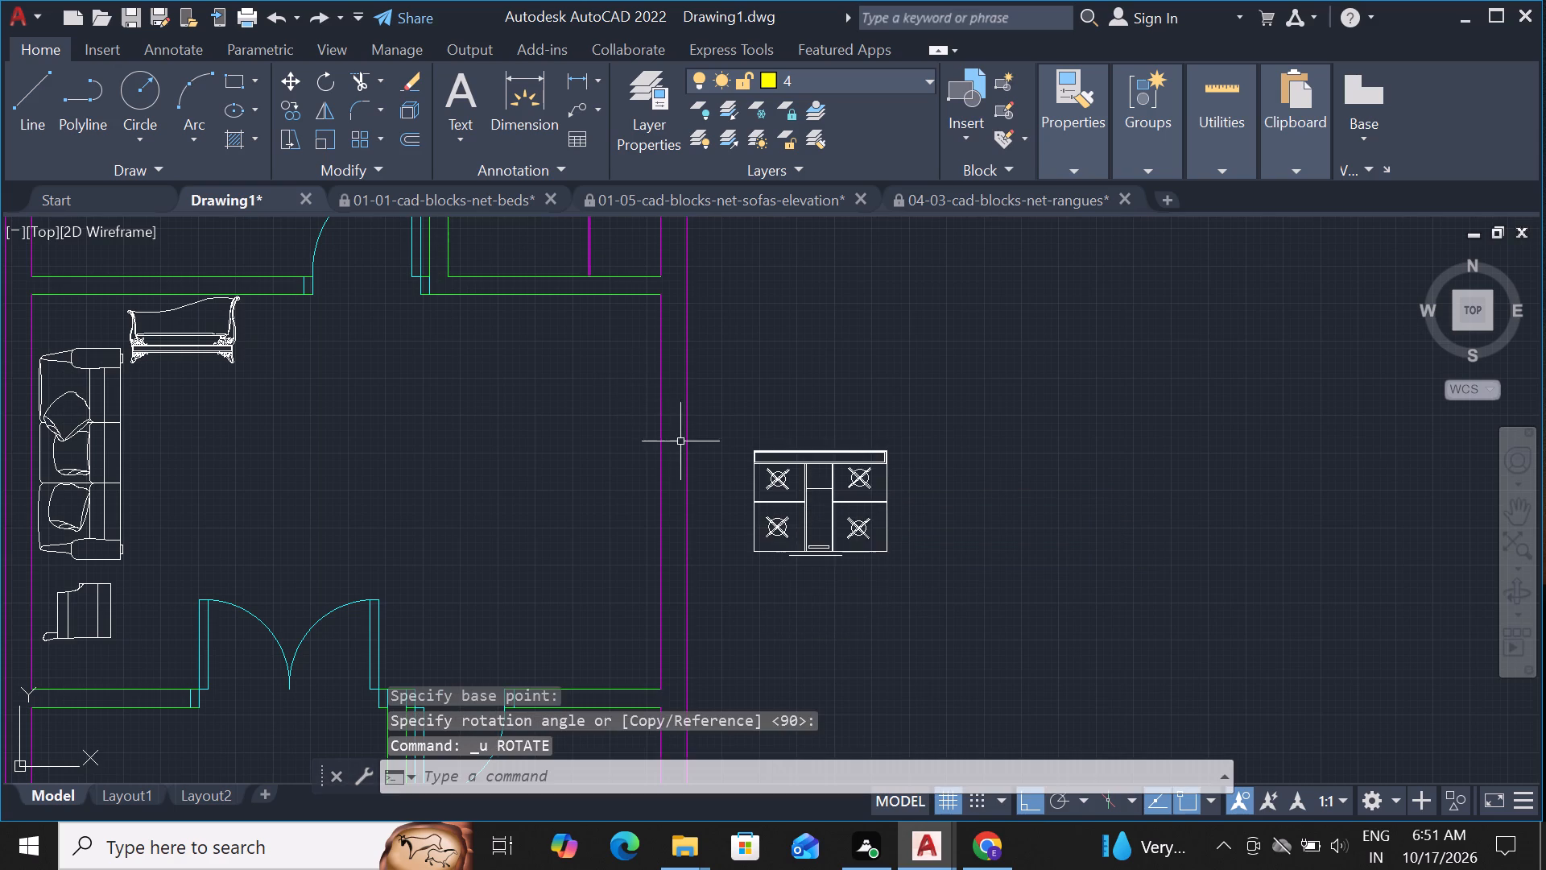
Rotate the range 90° counterclockwise about a point at its lower-right burner.
left_click(791, 463)
key("r")
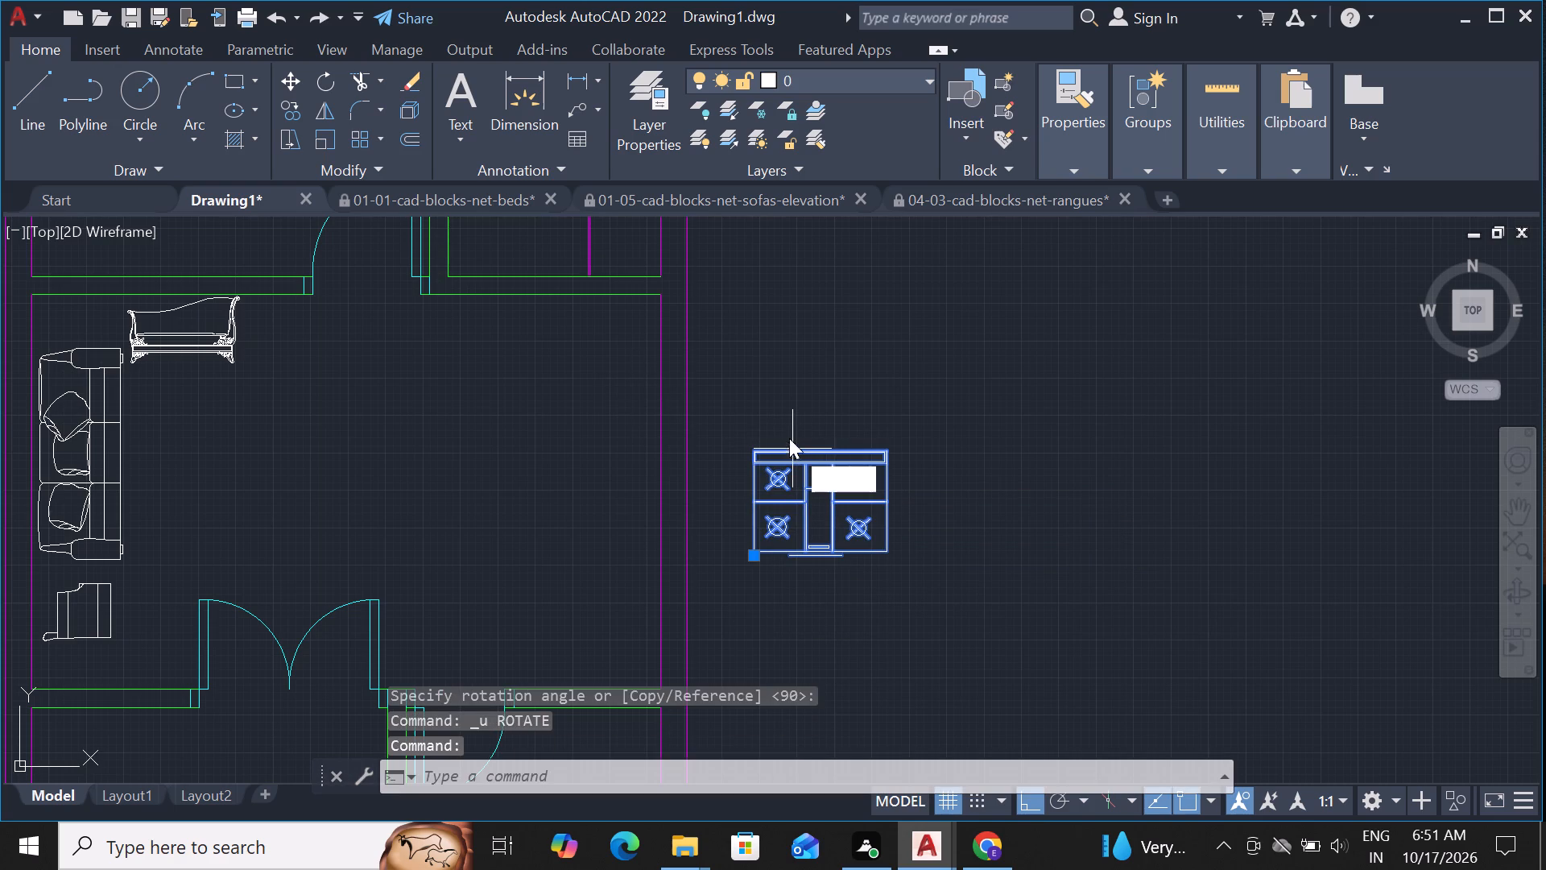
key("o")
key("space")
left_click(862, 541)
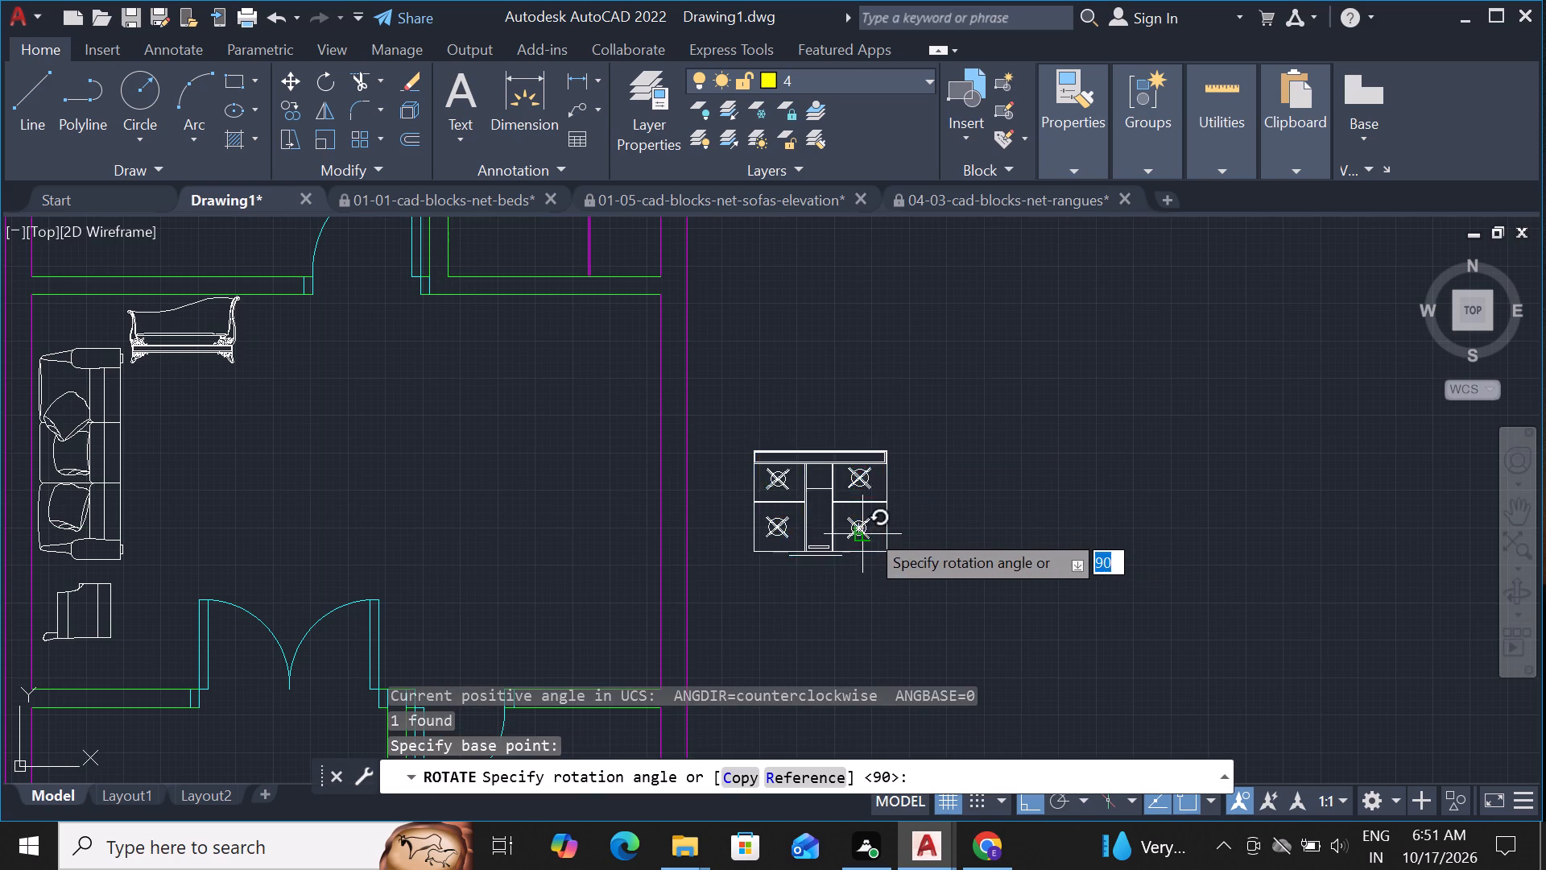
left_click(865, 449)
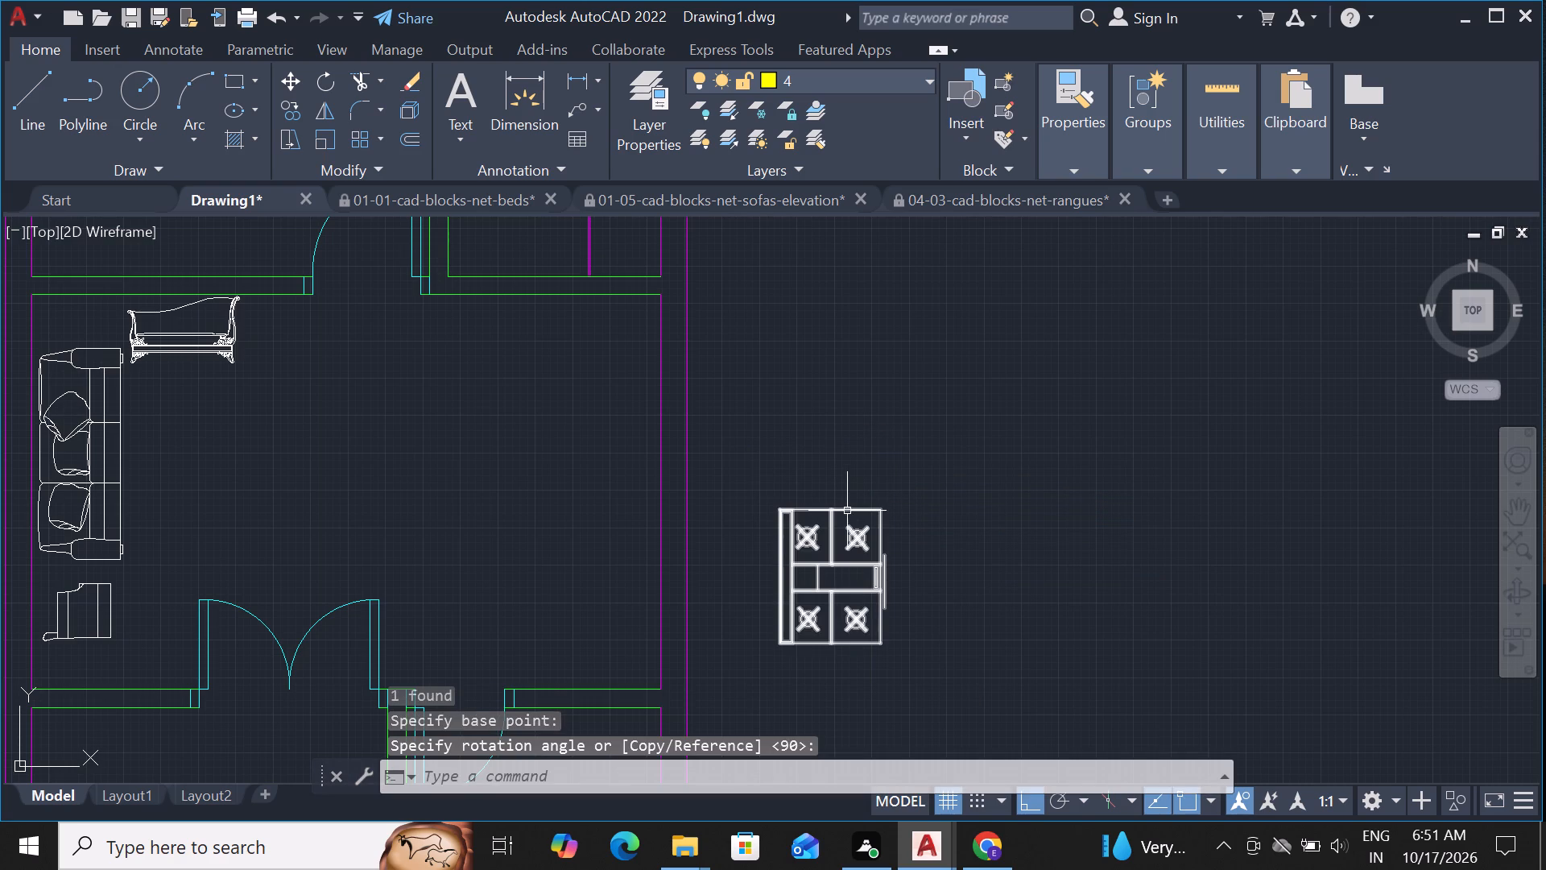
Move the rotated range straight up about 10'-4" so it is level with the kitchen counter, outside the right wall.
left_click(847, 512)
type("M")
key("space")
left_click(835, 565)
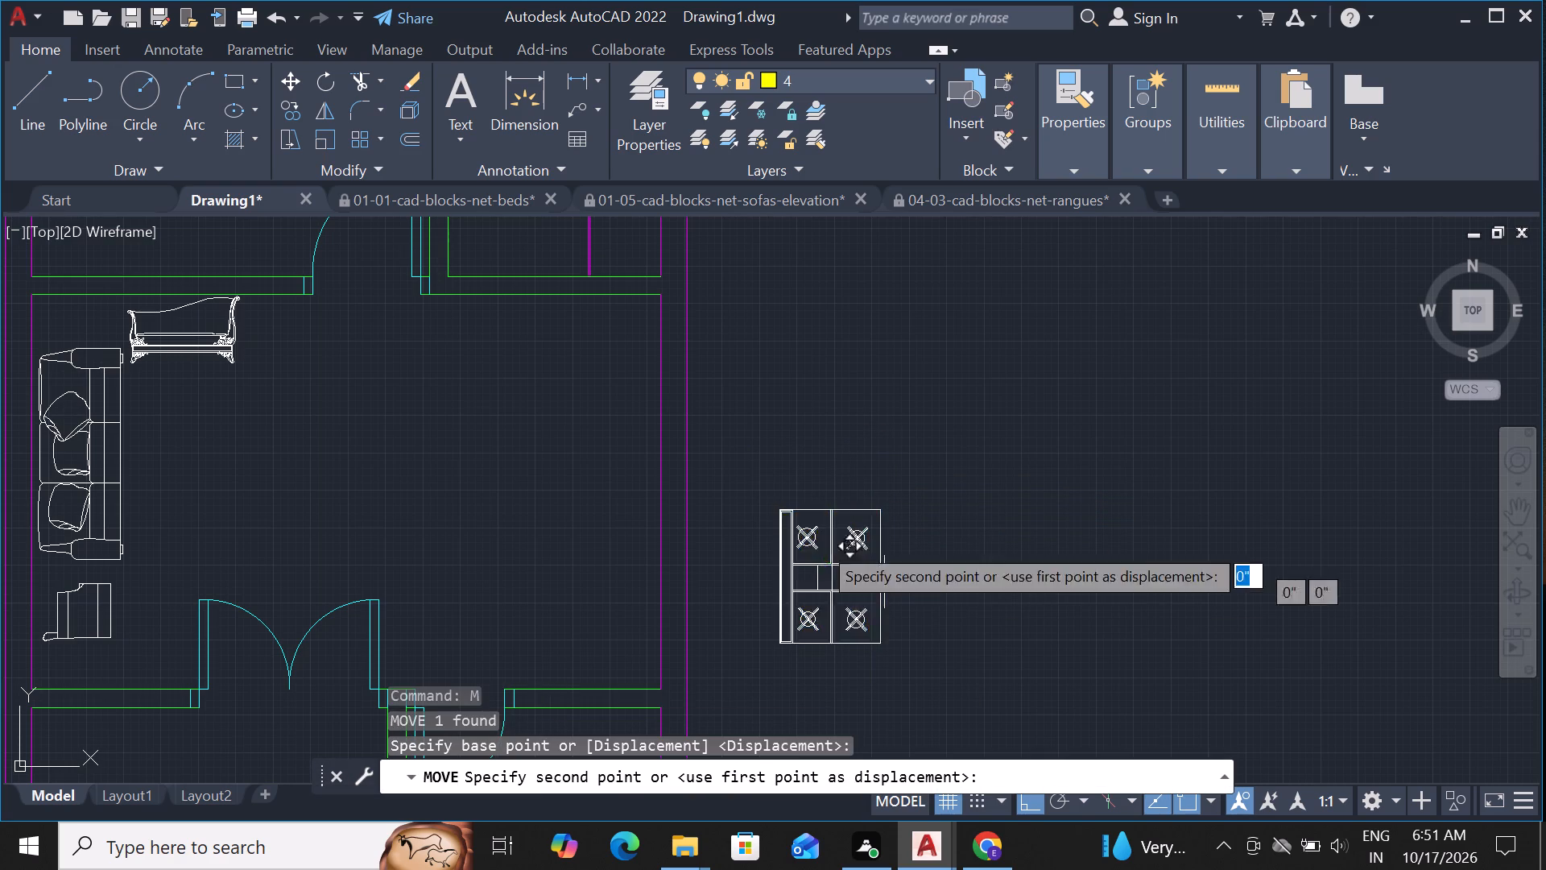
scroll(729, 465, "down", 4)
scroll(697, 436, "up", 4)
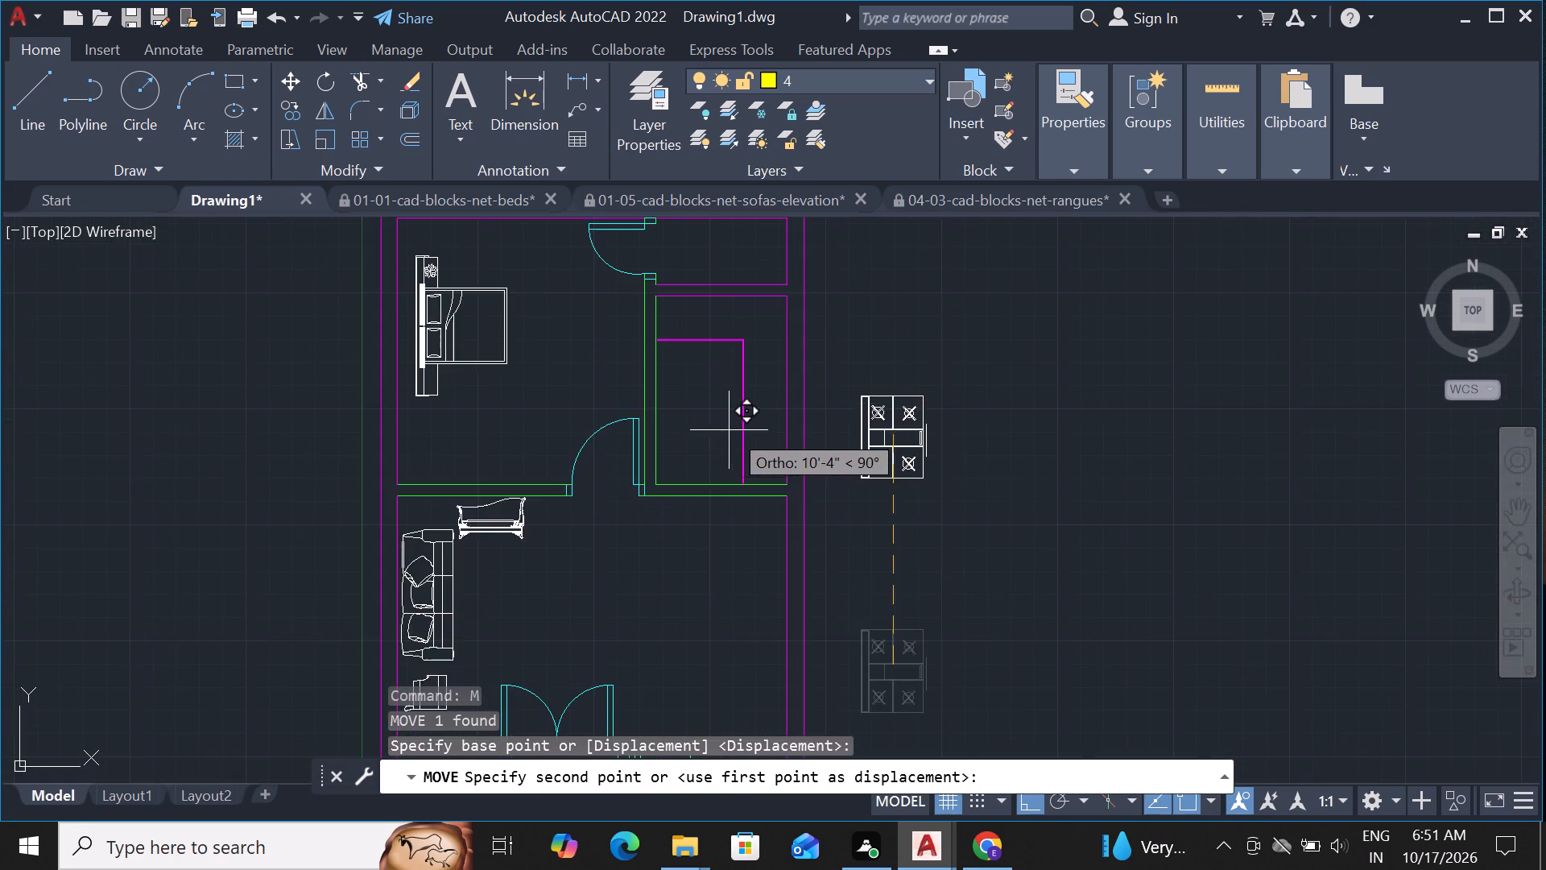
scroll(730, 429, "up", 1)
left_click(740, 426)
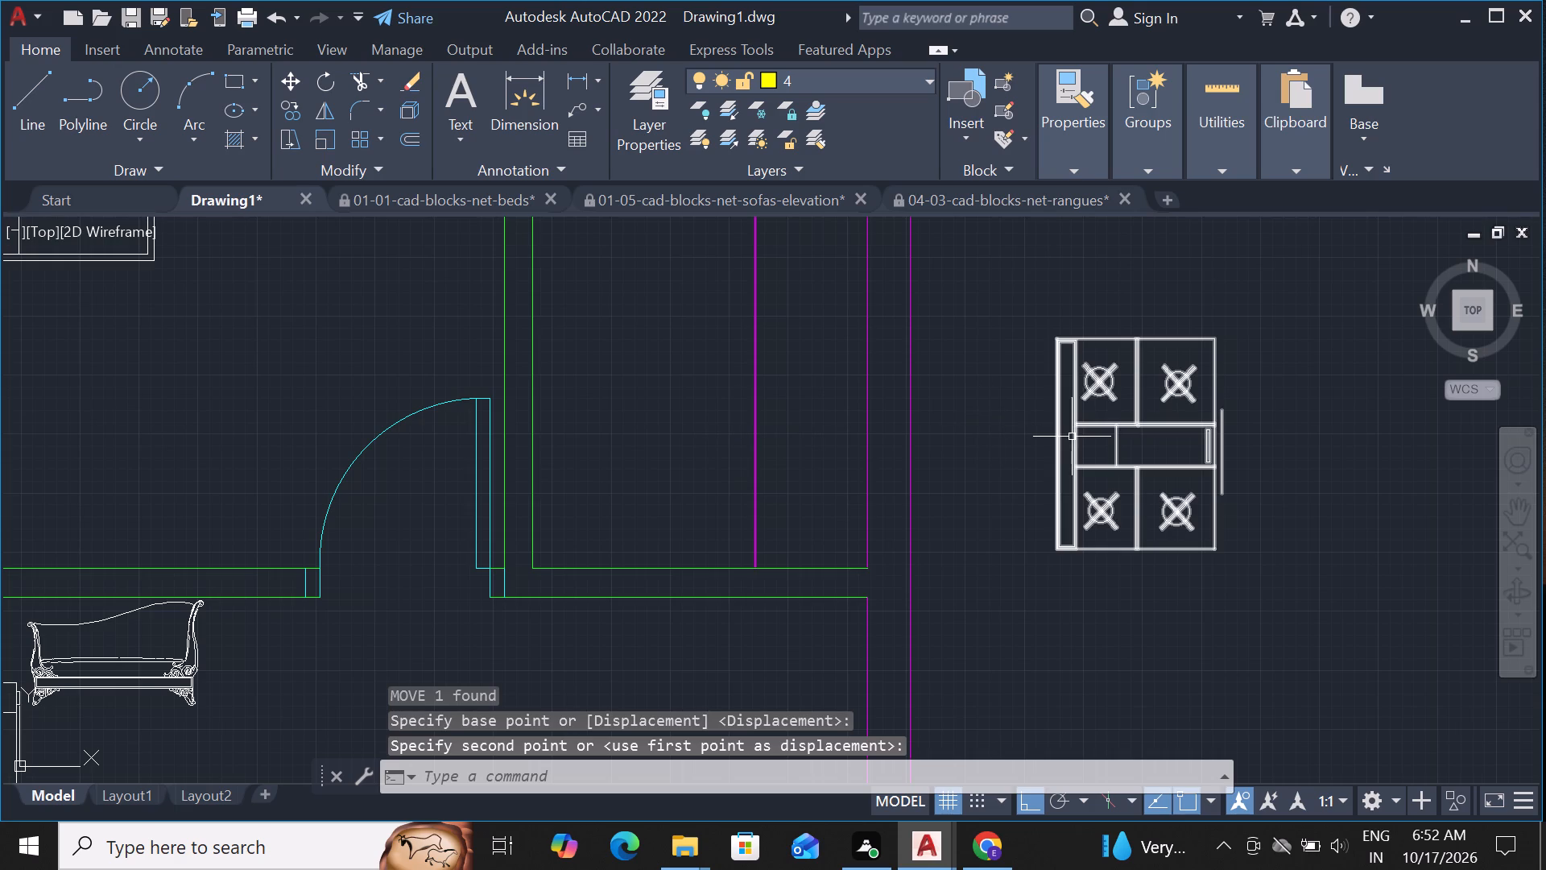
Move the range left about 5'-2" onto the kitchen counter along the right wall, just past the counter's inner edge.
left_click(1073, 437)
type("M")
key("space")
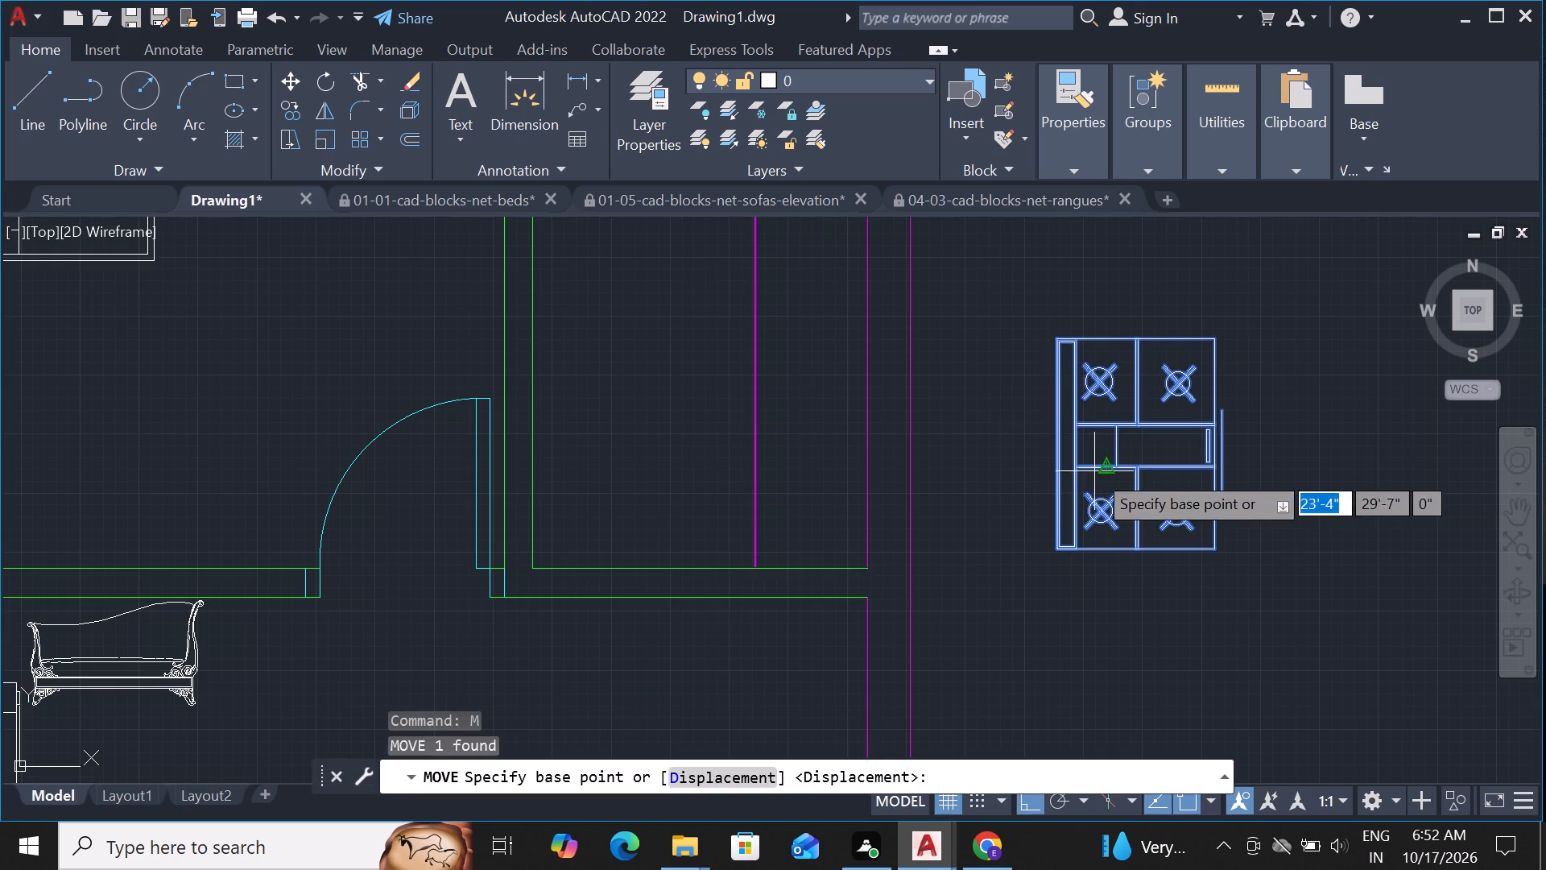
left_click(1094, 471)
scroll(811, 462, "up", 1)
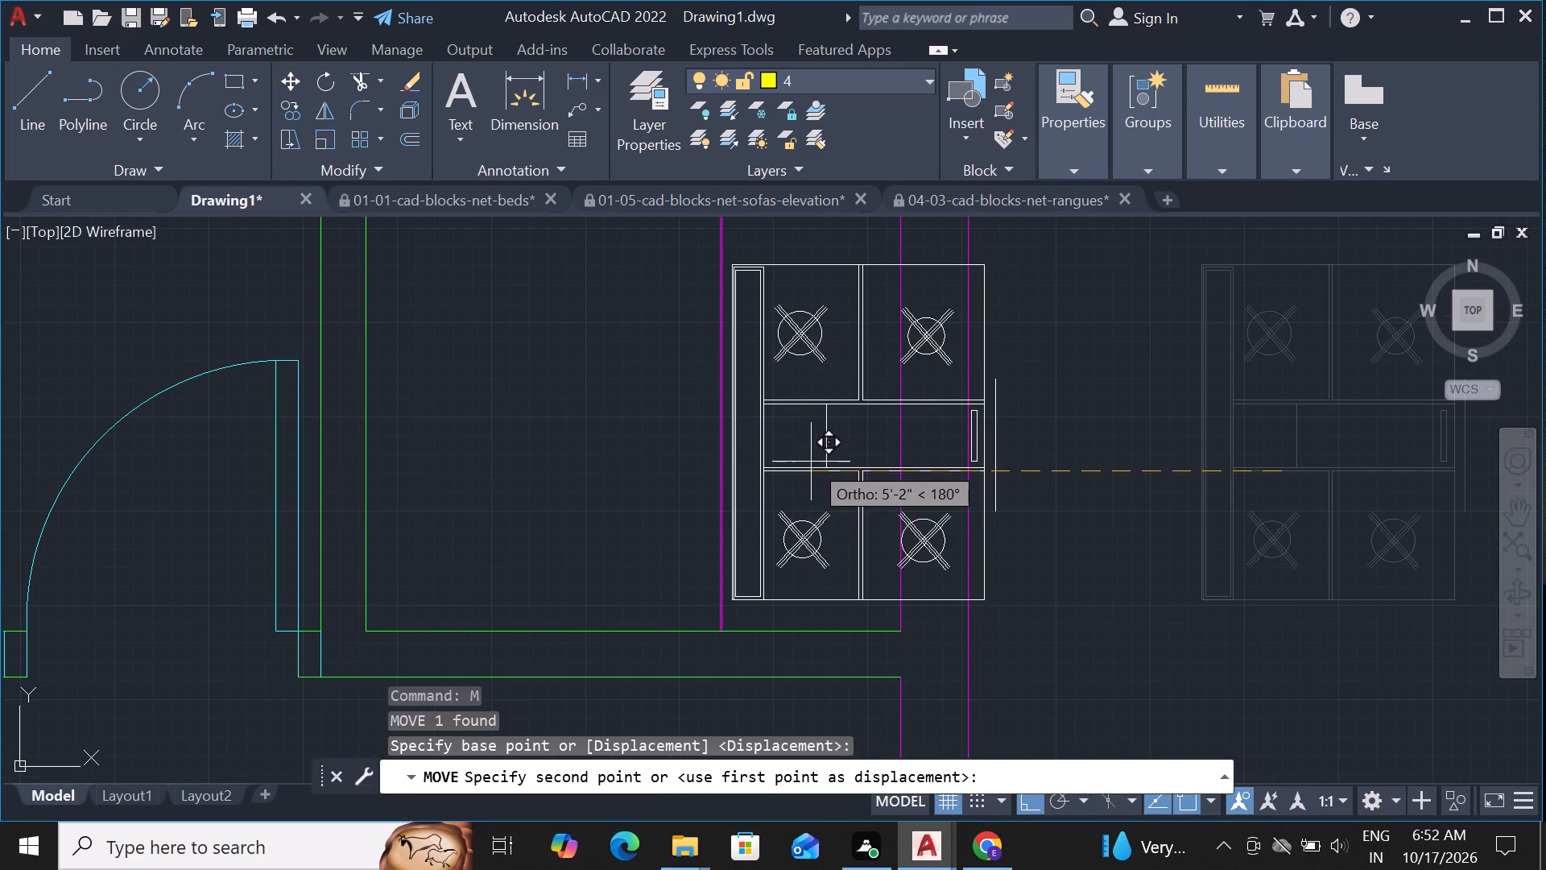
left_click(811, 462)
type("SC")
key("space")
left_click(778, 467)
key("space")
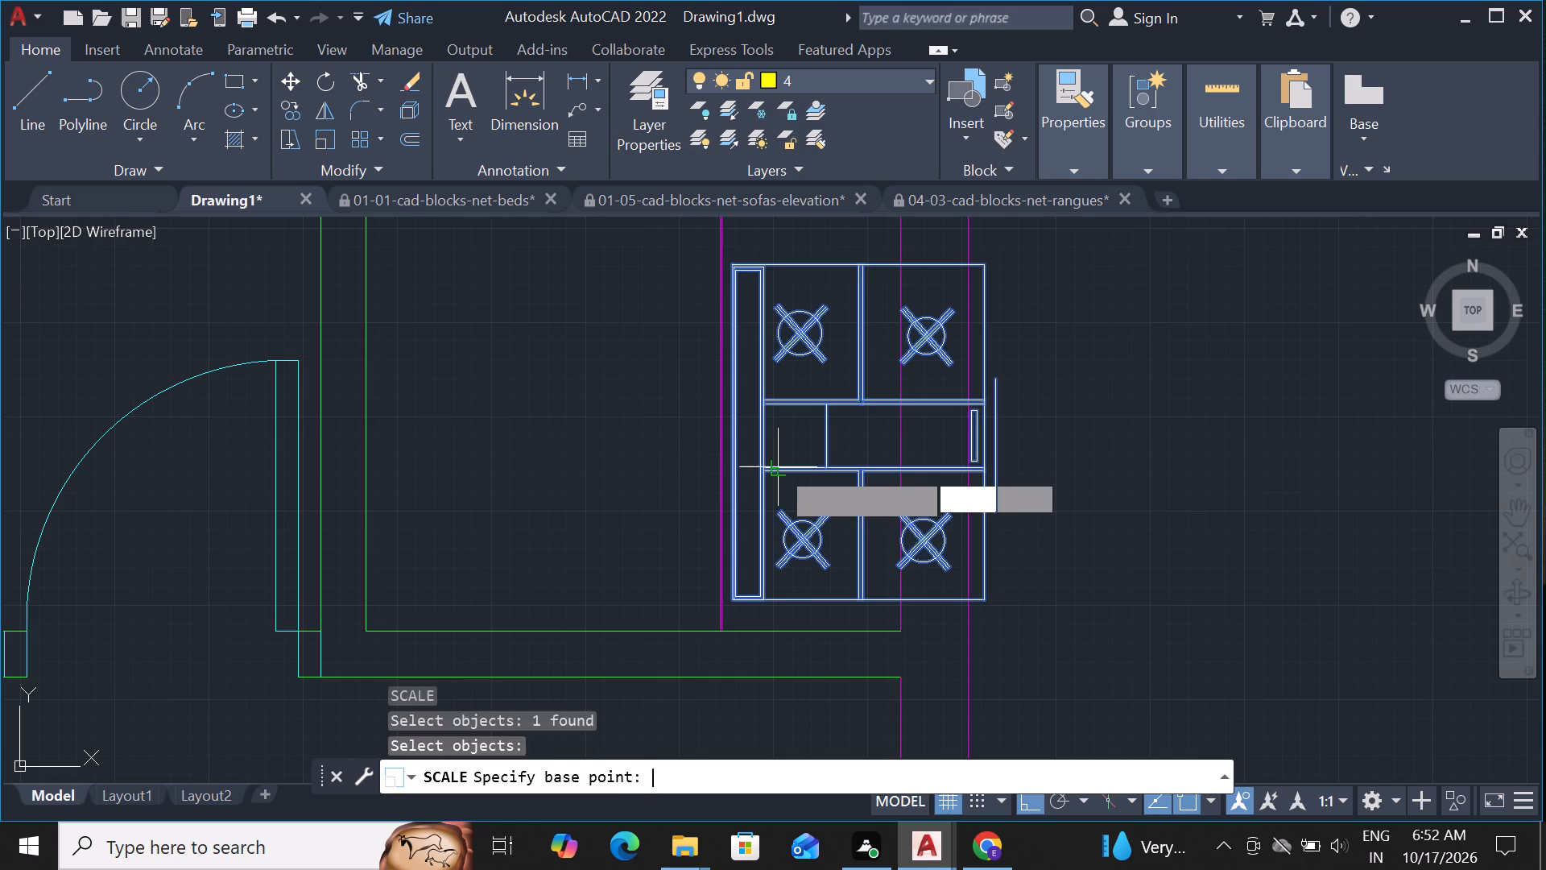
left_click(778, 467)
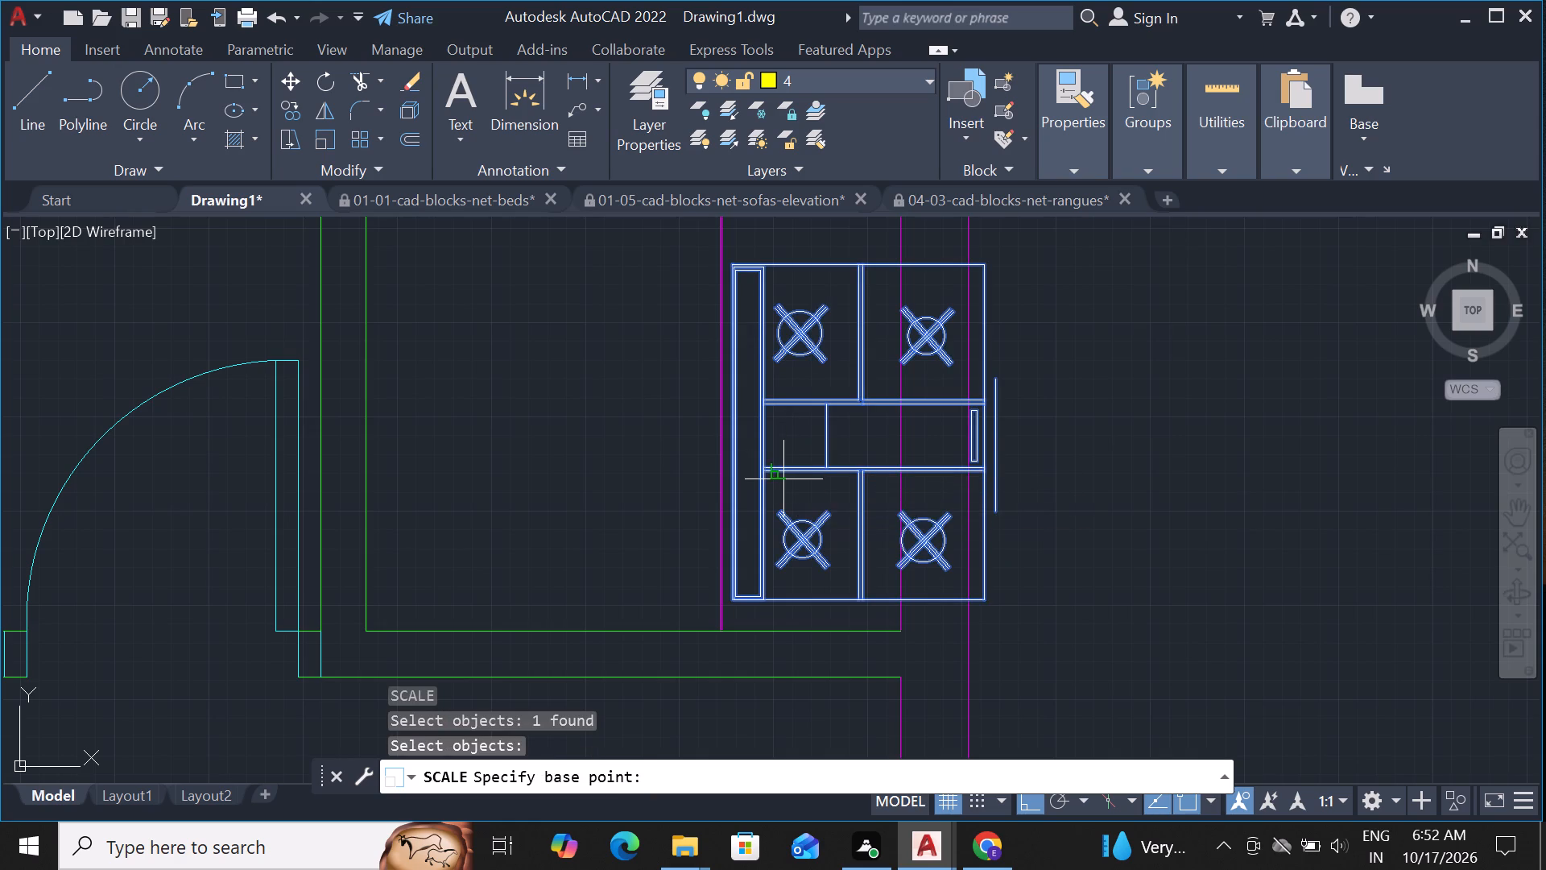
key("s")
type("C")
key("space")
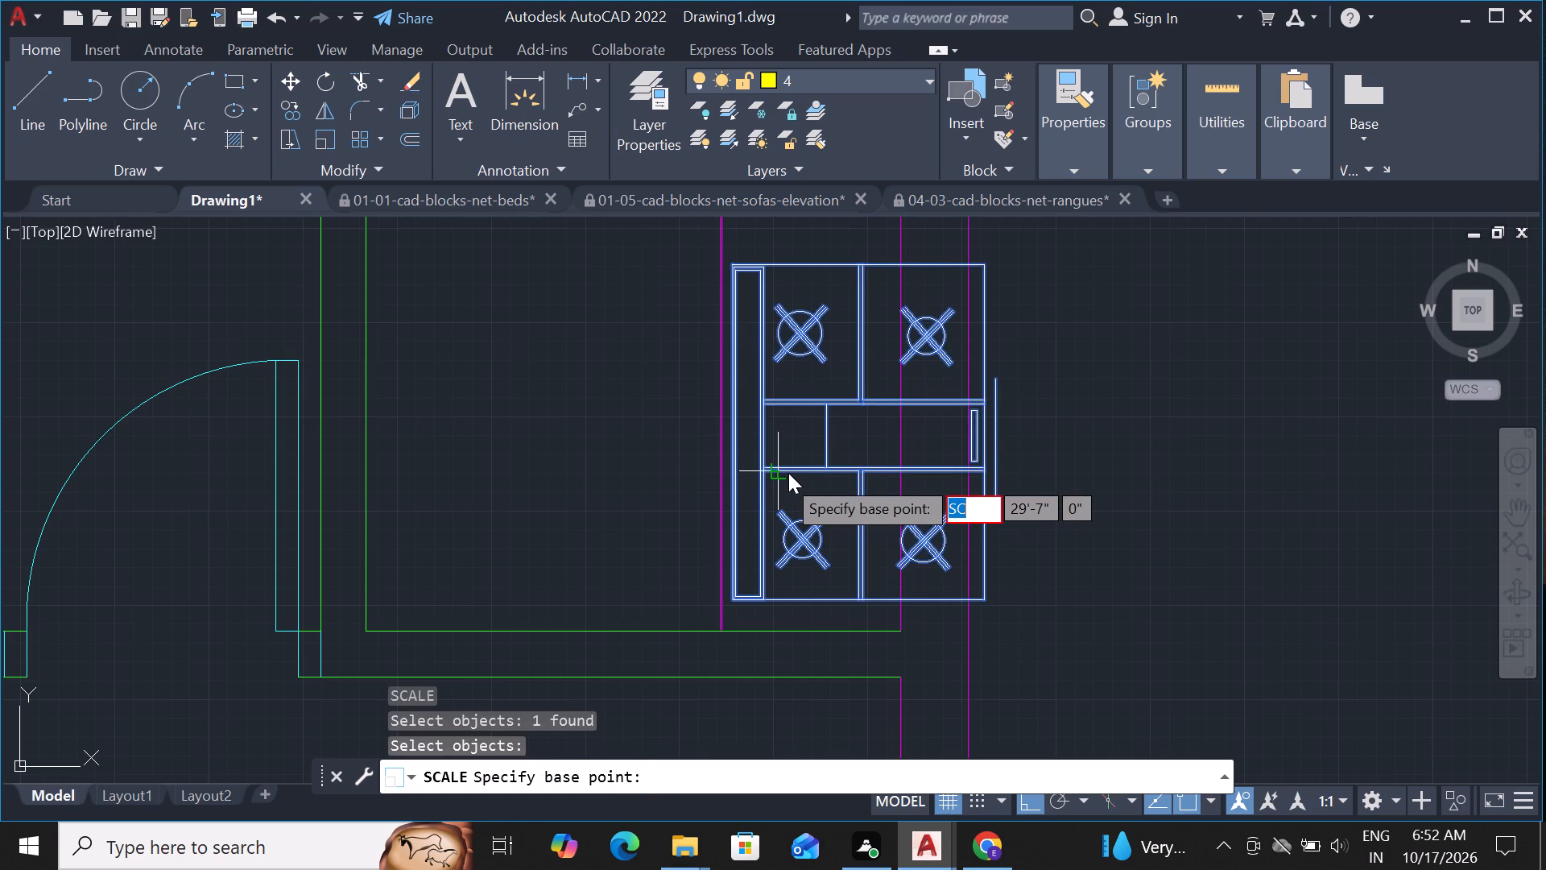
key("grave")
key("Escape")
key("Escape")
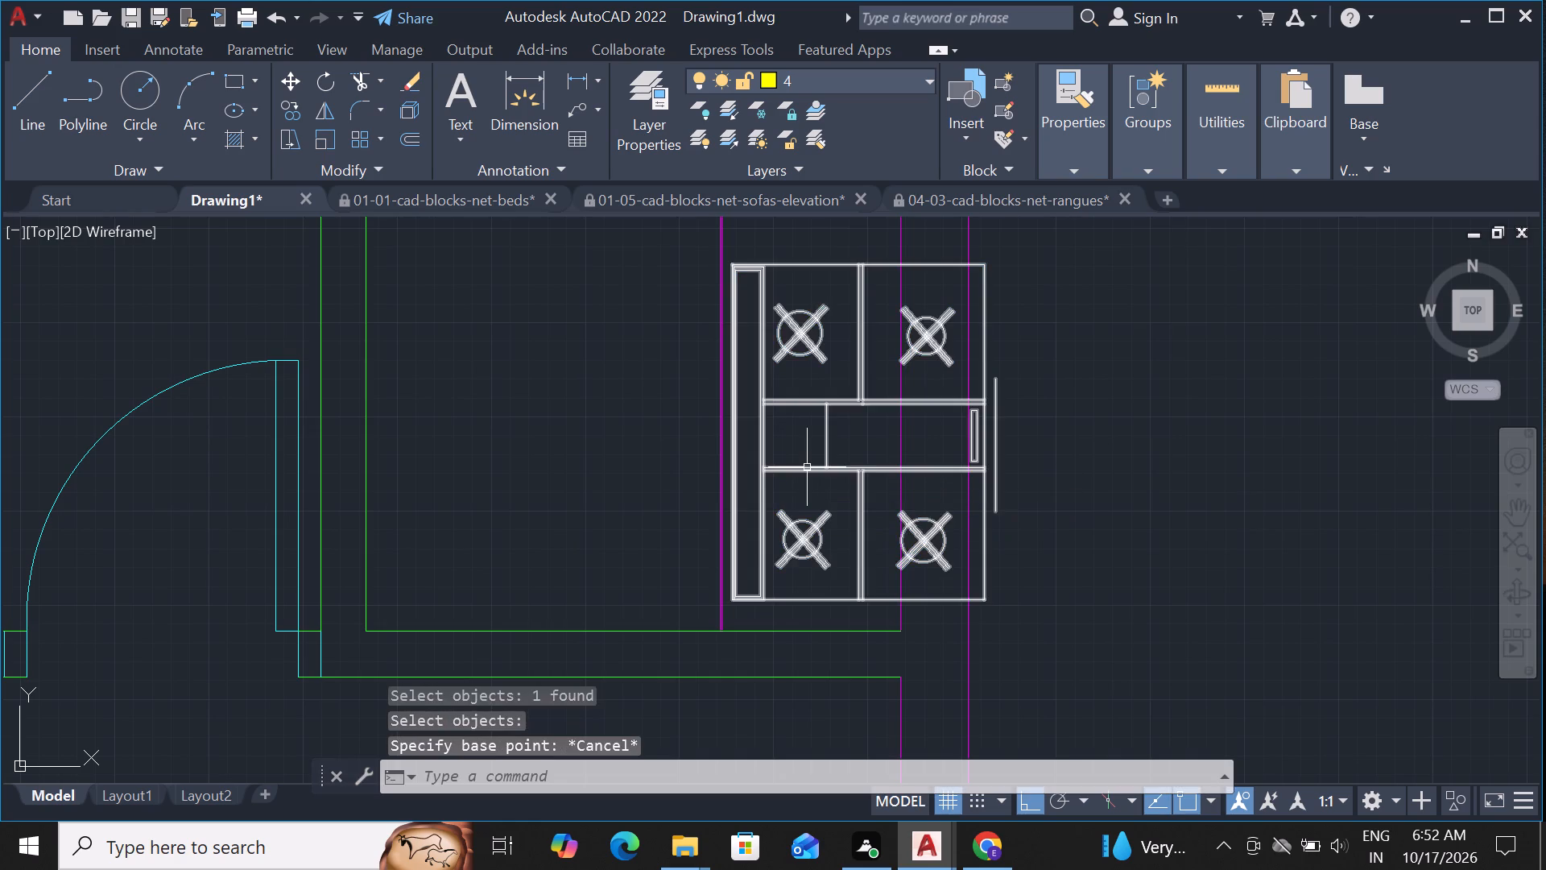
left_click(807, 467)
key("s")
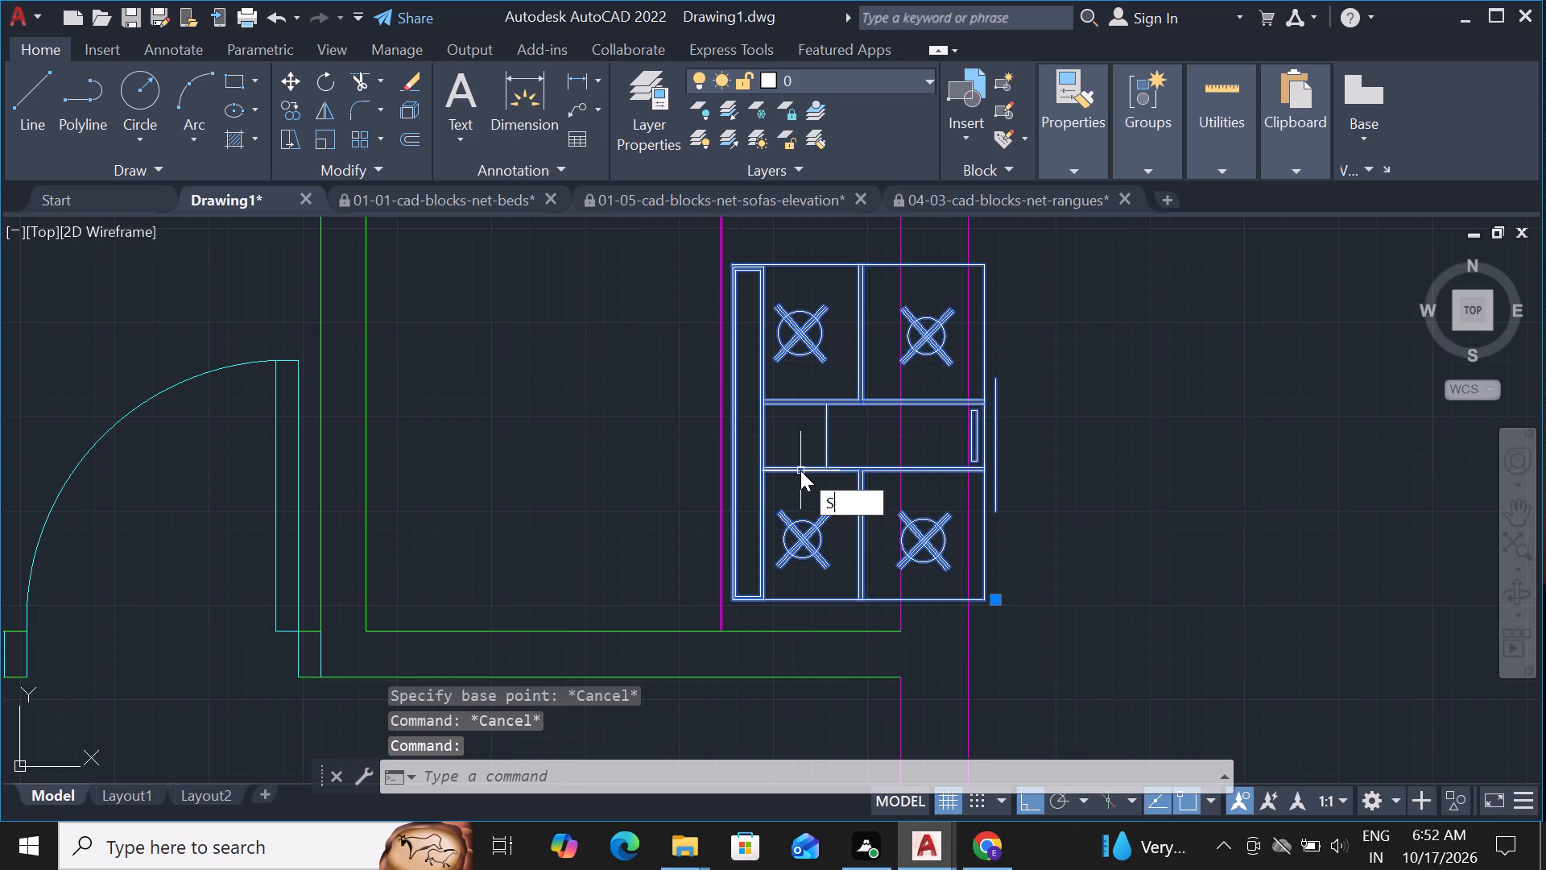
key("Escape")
Scale the kitchen range down to about half its size from a base point inside it, so it fits the counter's depth.
type("SC")
key("space")
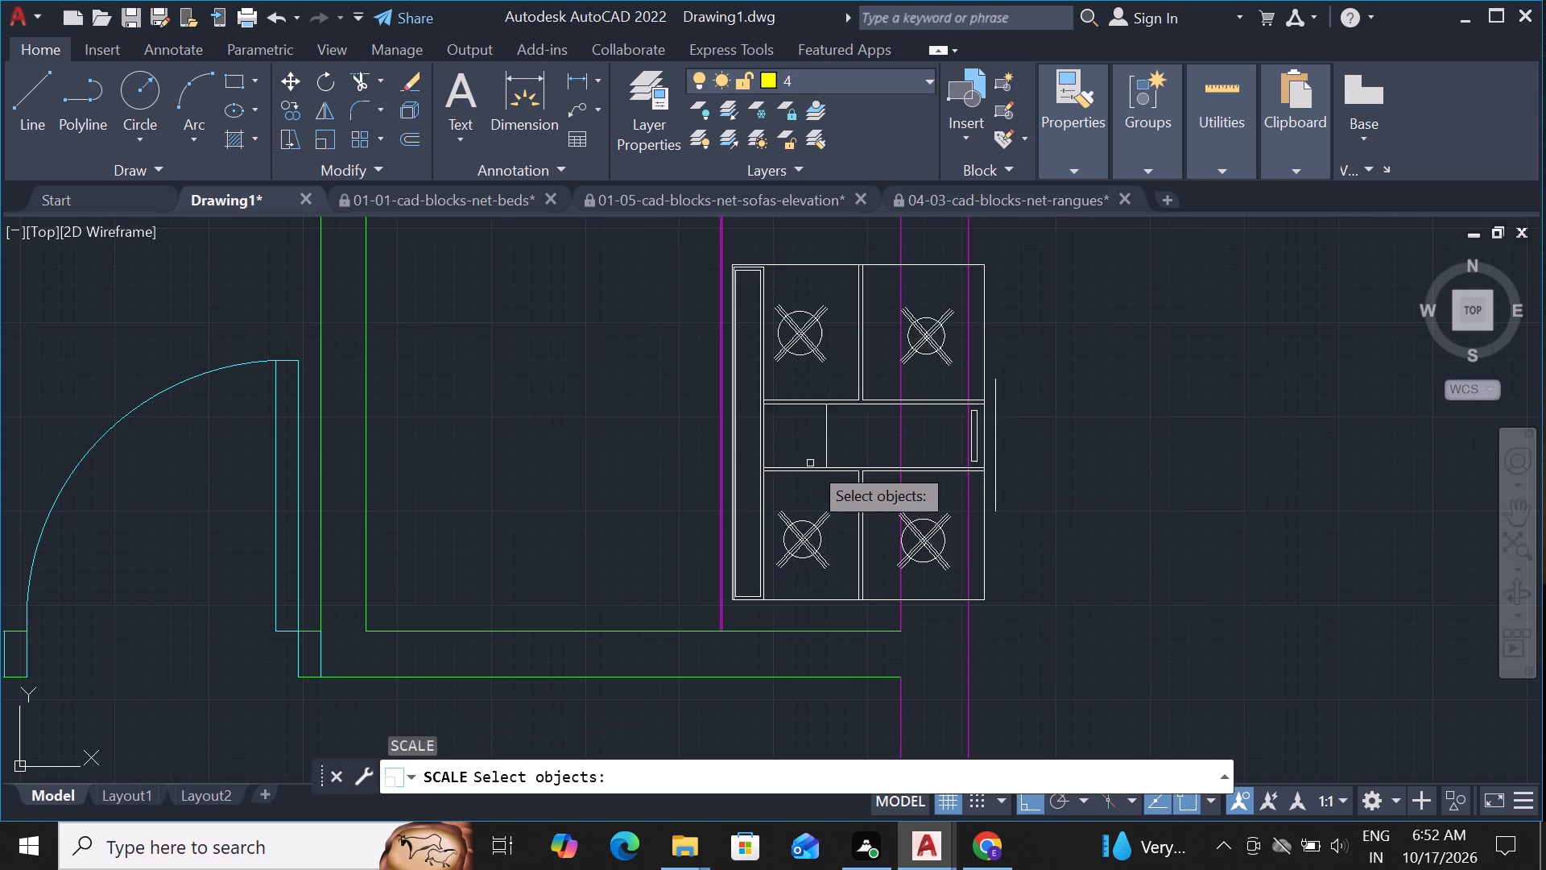
left_click(809, 470)
key("space")
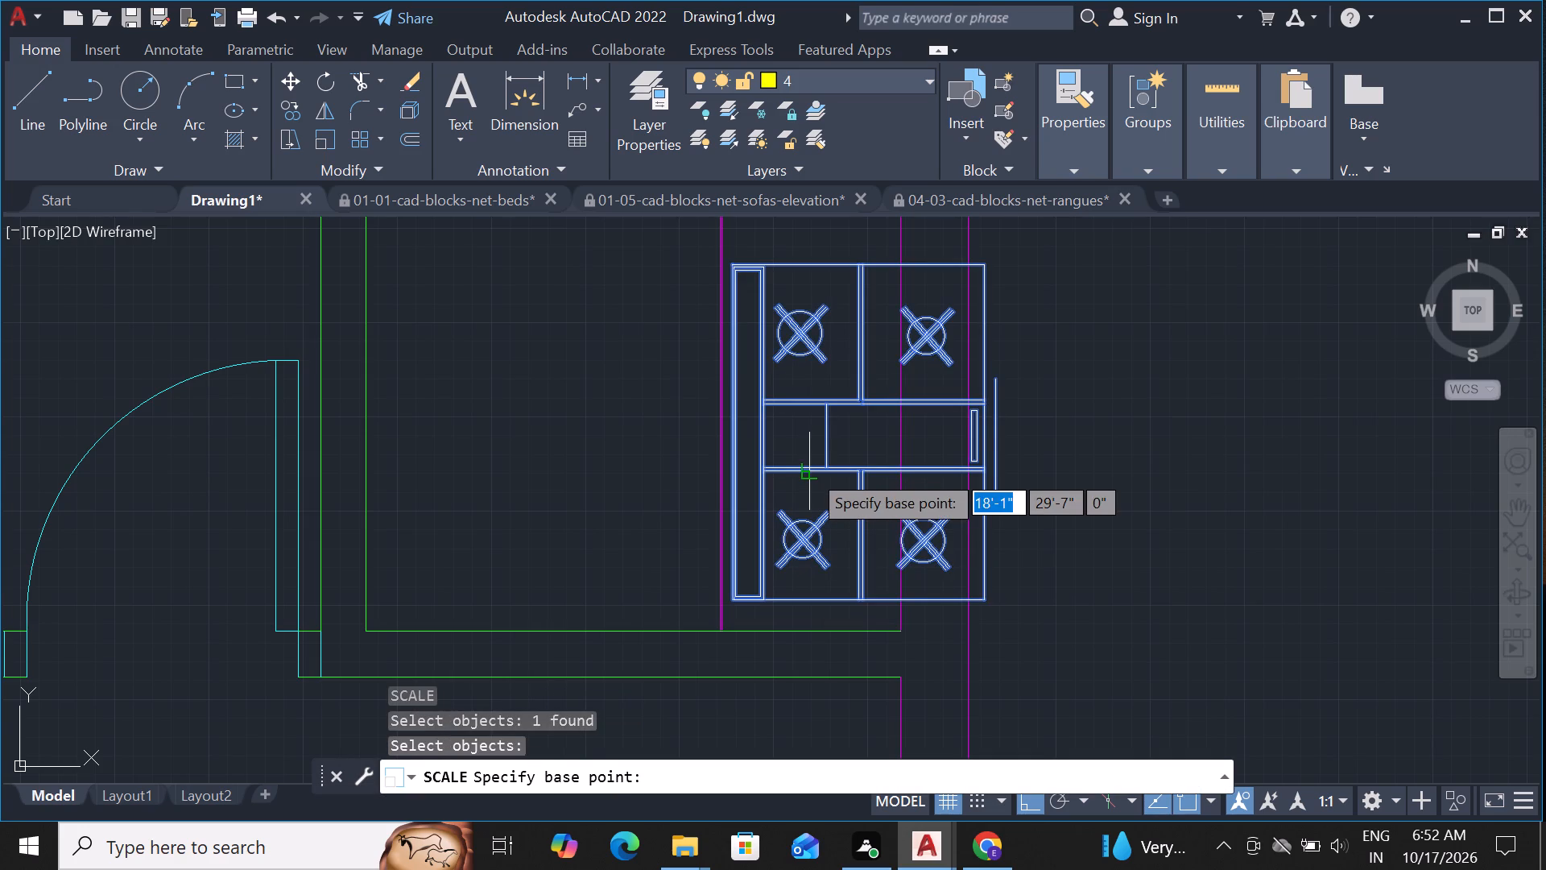
left_click(809, 470)
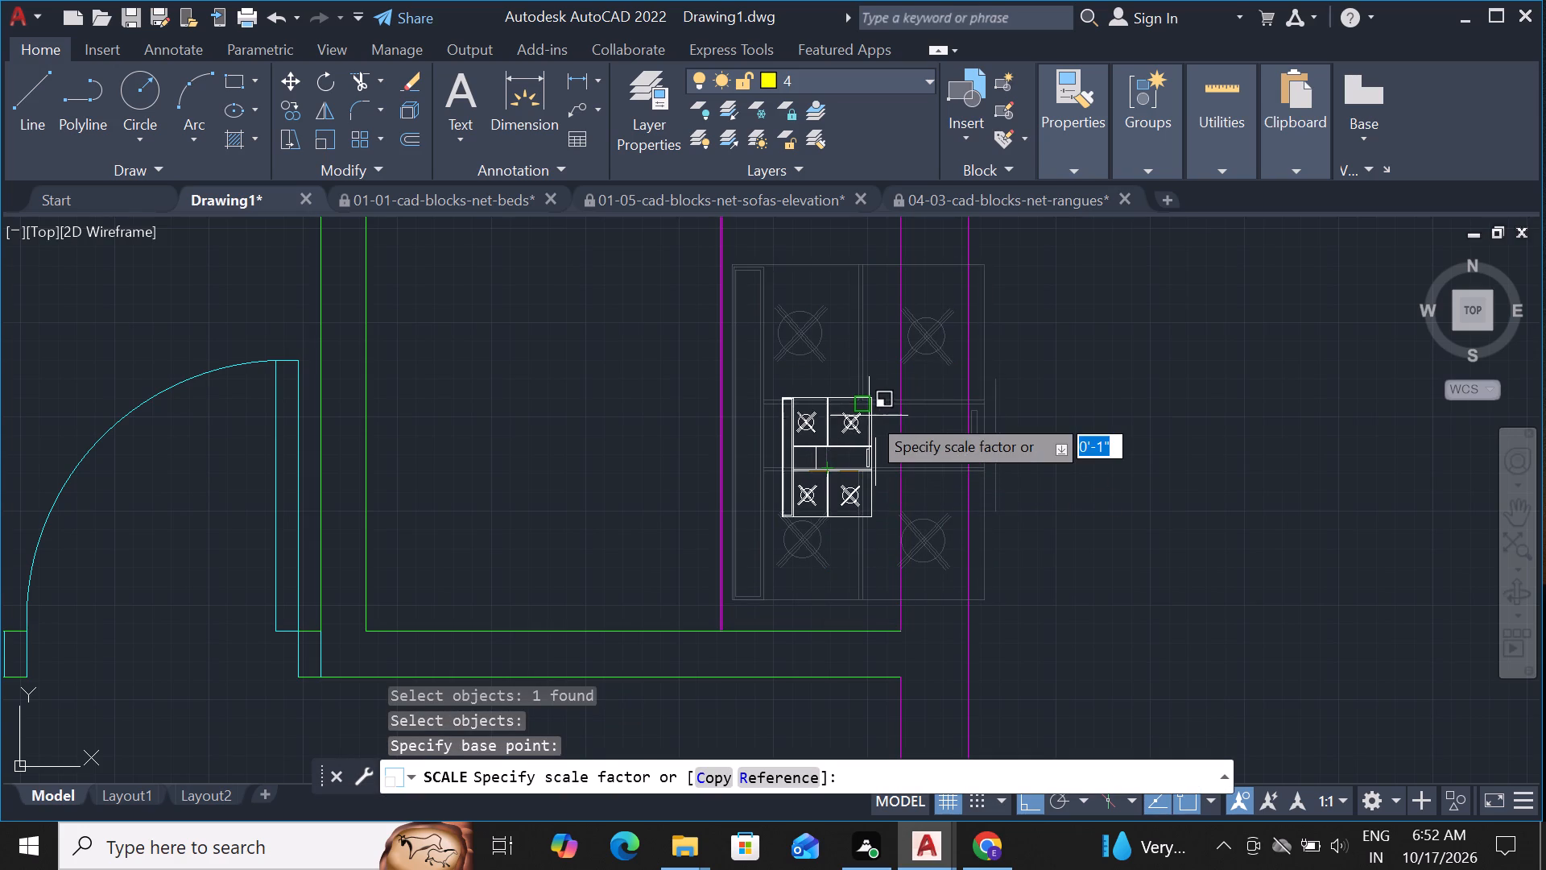
left_click(874, 404)
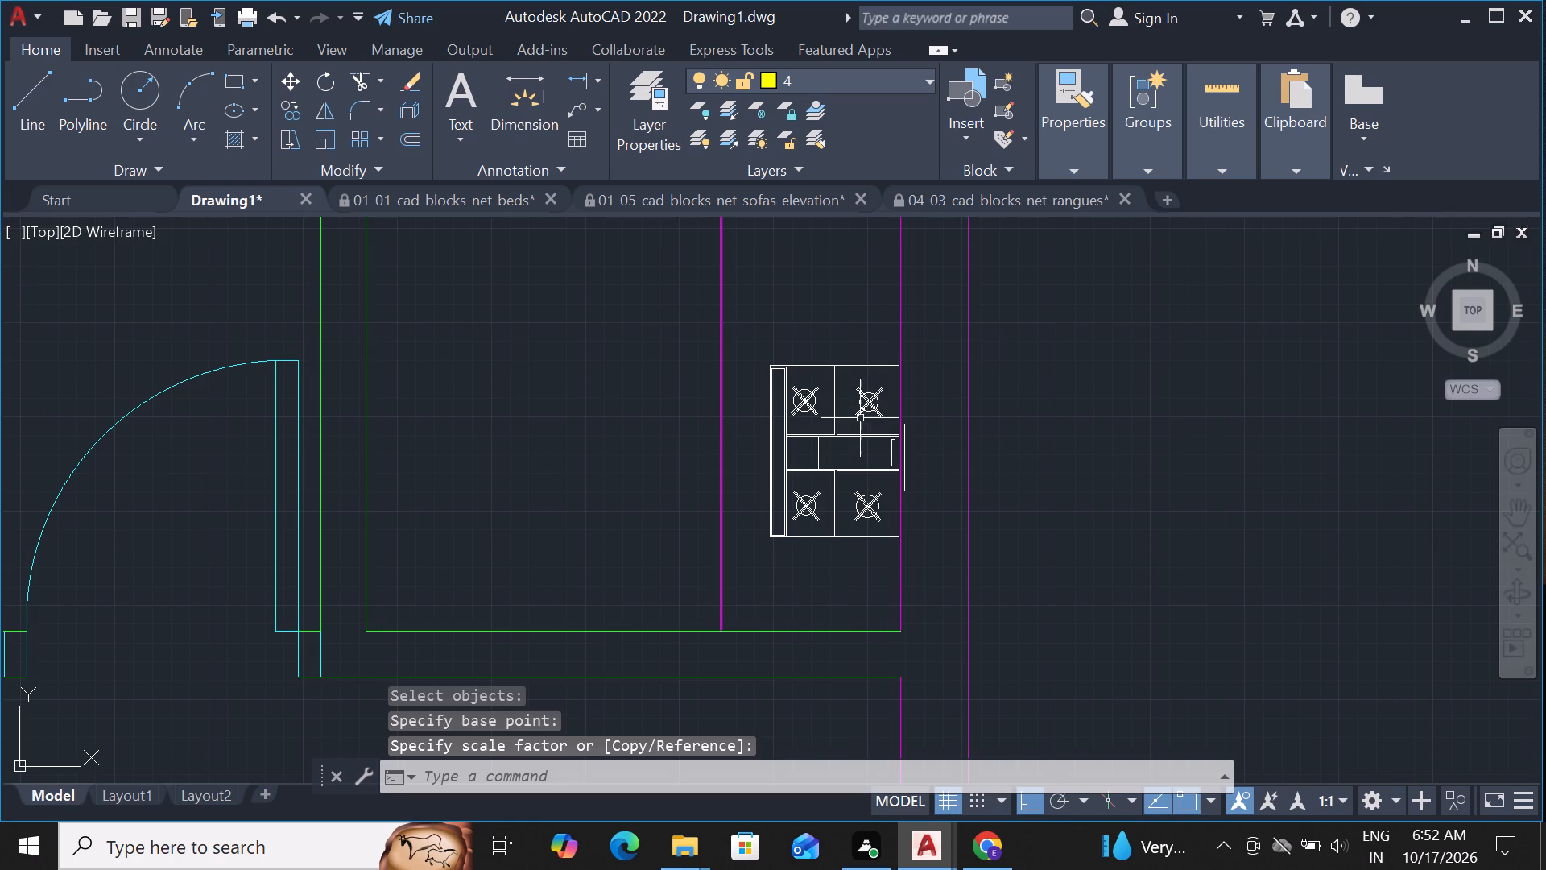
Move the scaled range slightly left so it sits centred on the counter between its inner edge and the right wall.
left_click(838, 472)
type("M")
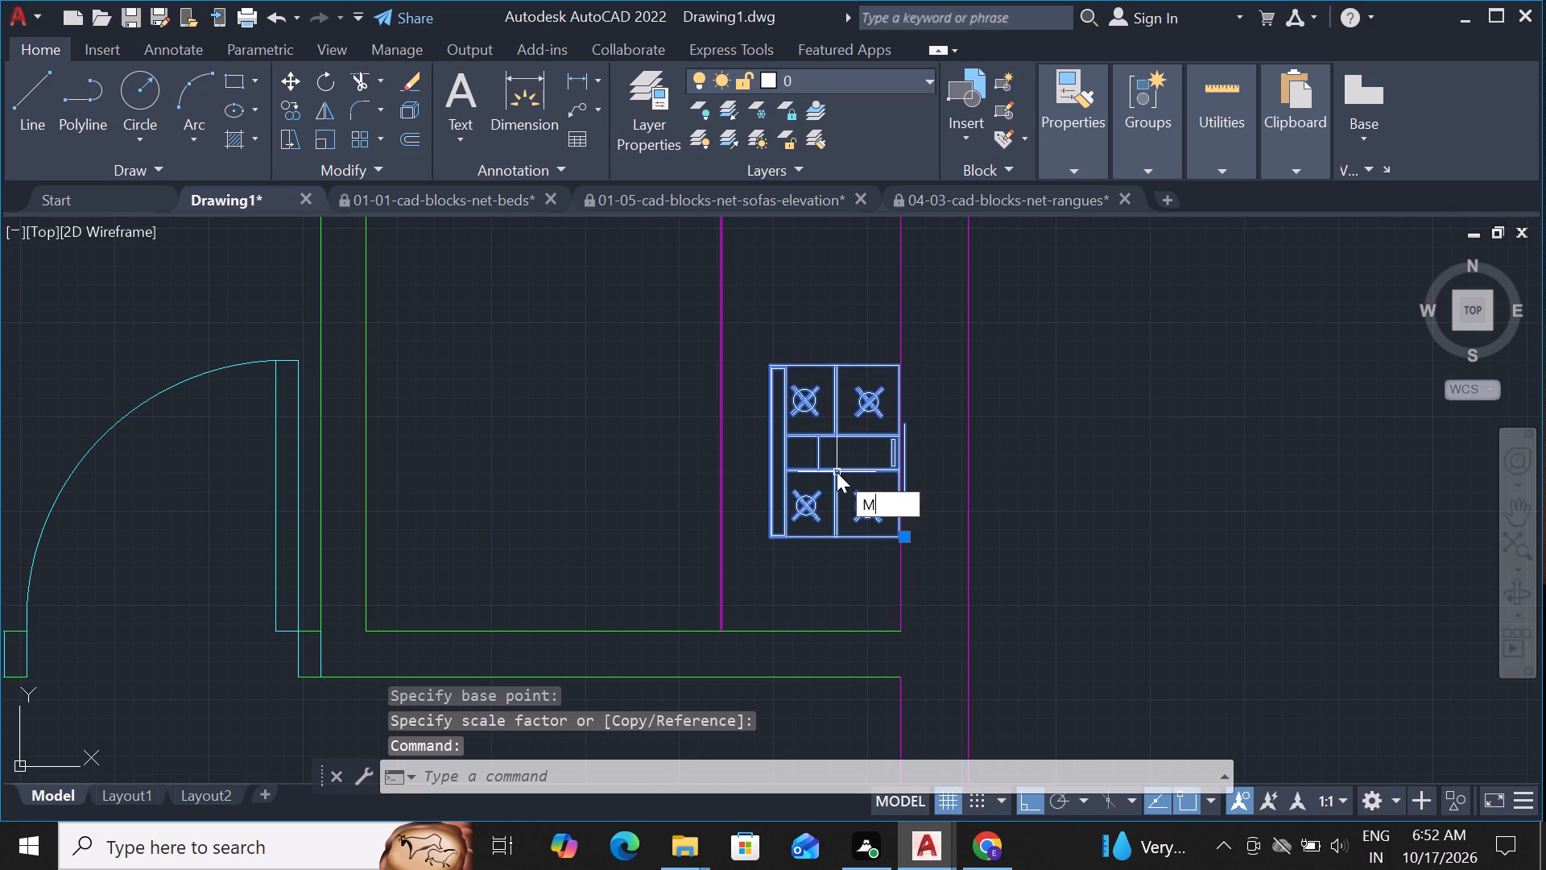
key("space")
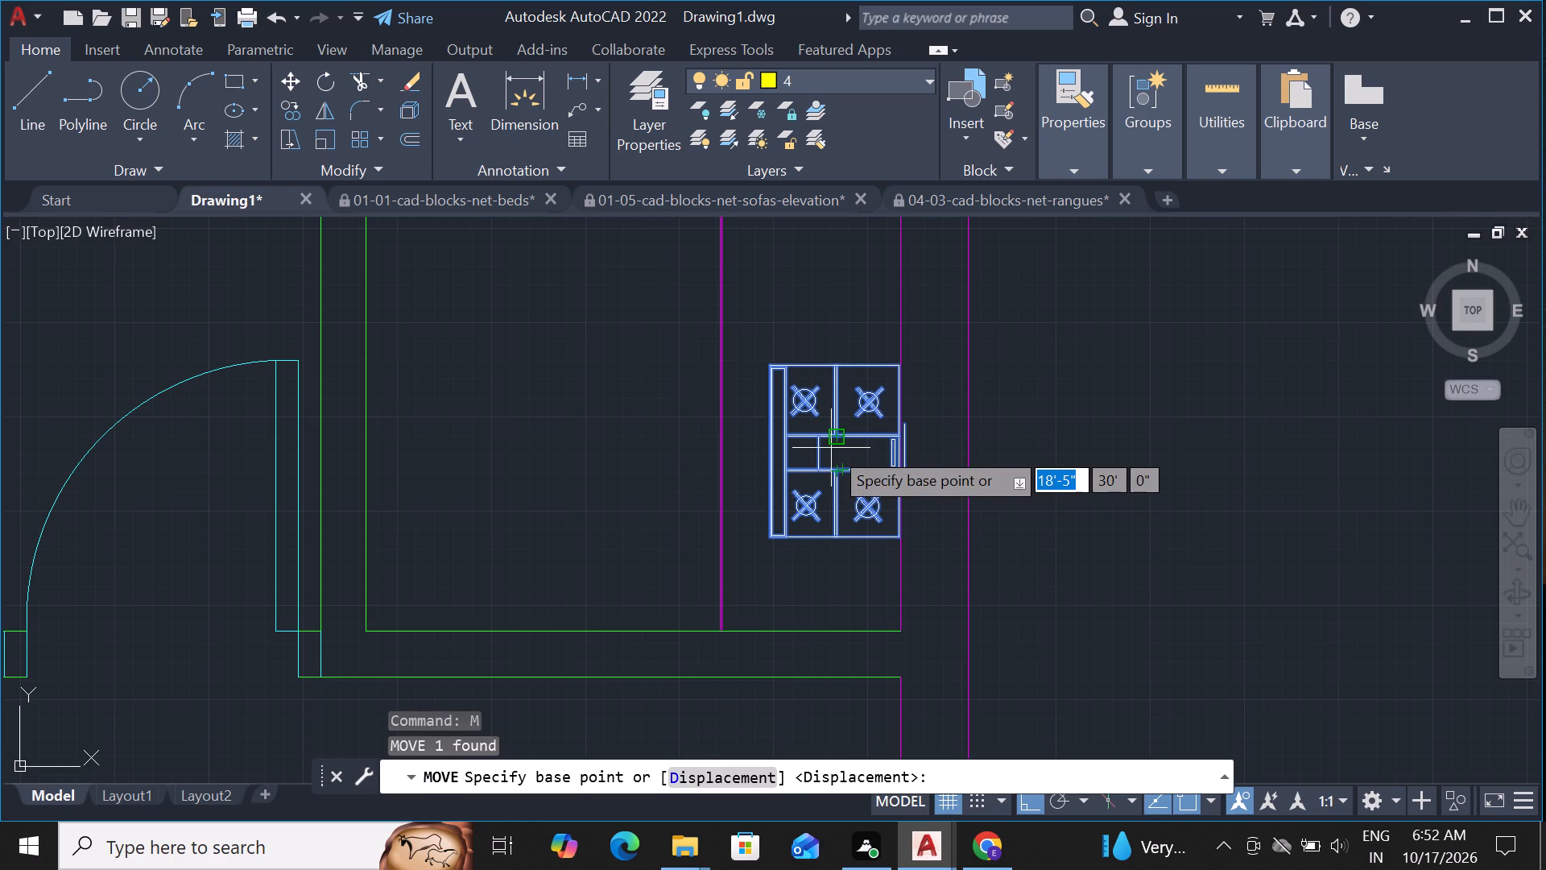
left_click(831, 448)
left_click(808, 448)
scroll(809, 448, "down", 2)
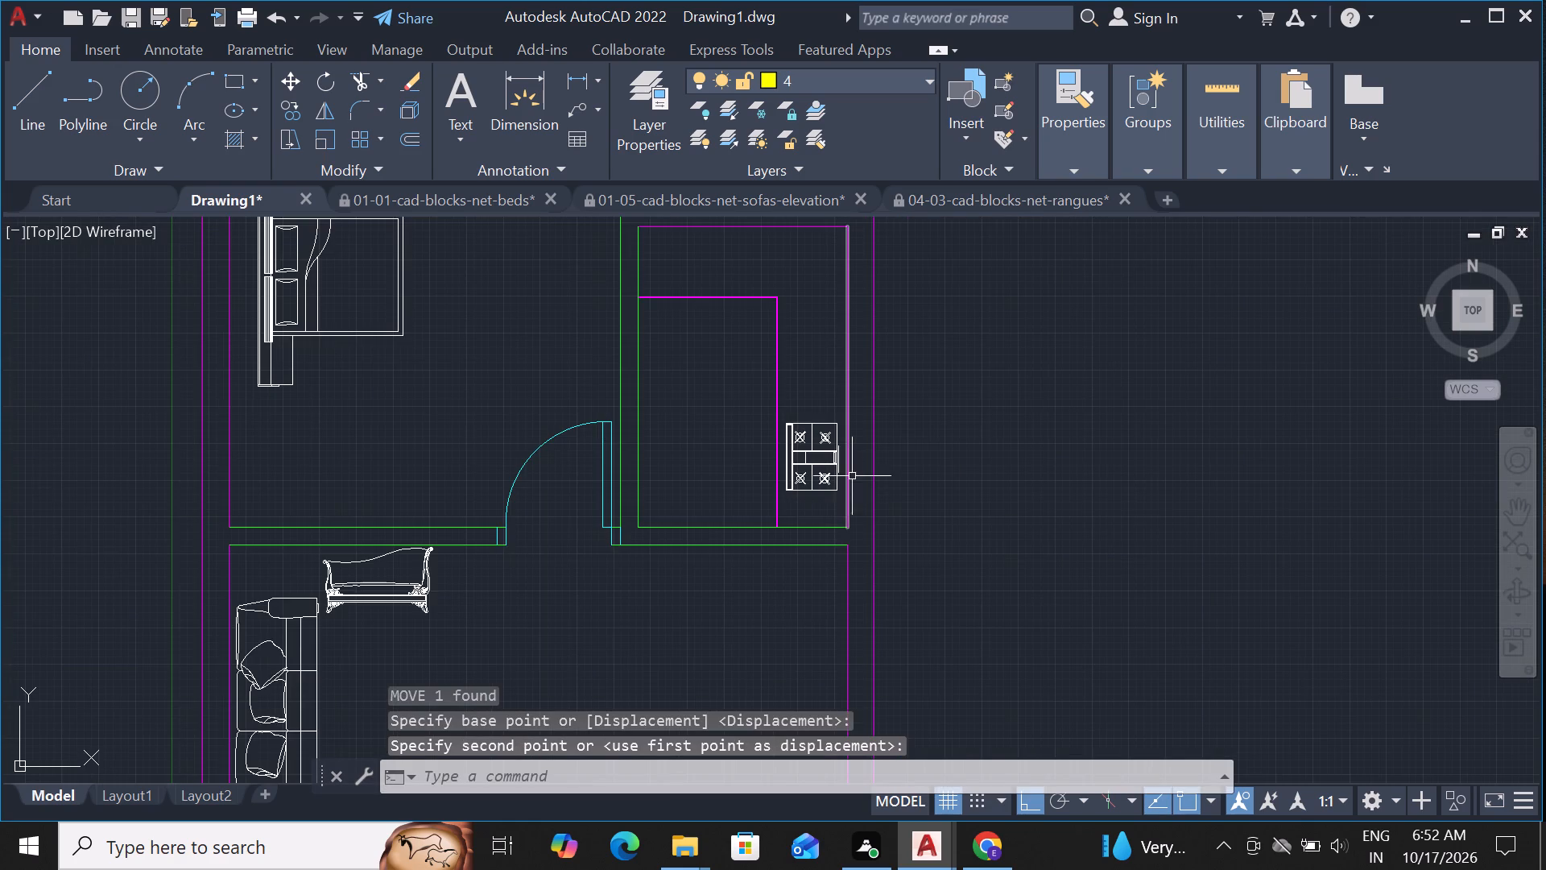
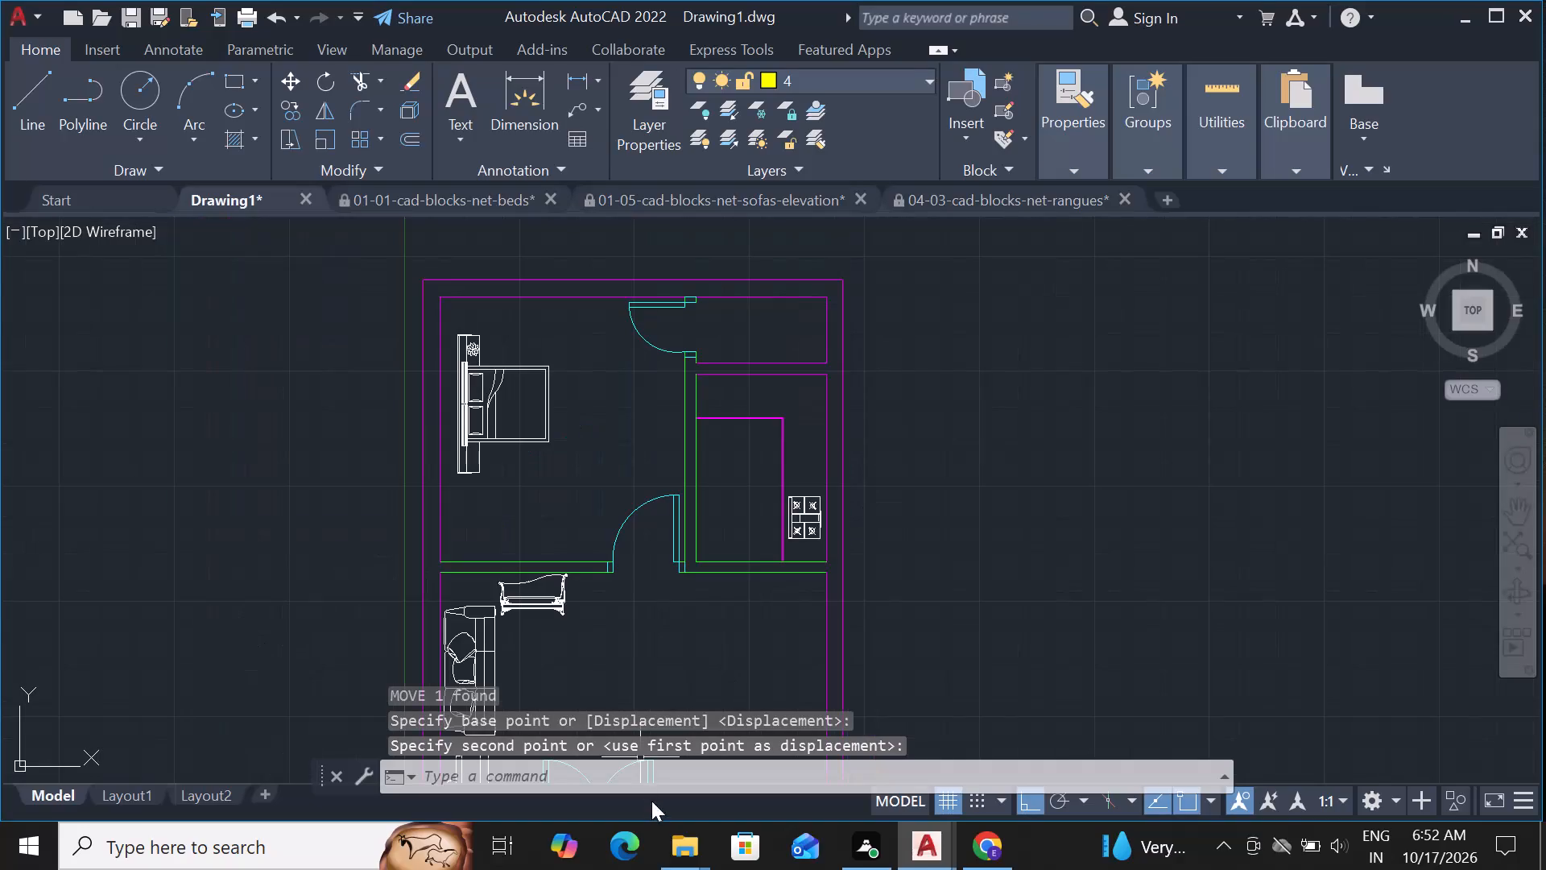
Open the downloaded 04-01-cad-blocks-net-kitchen-sink drawing from the browser's download history as read-only.
left_click(972, 846)
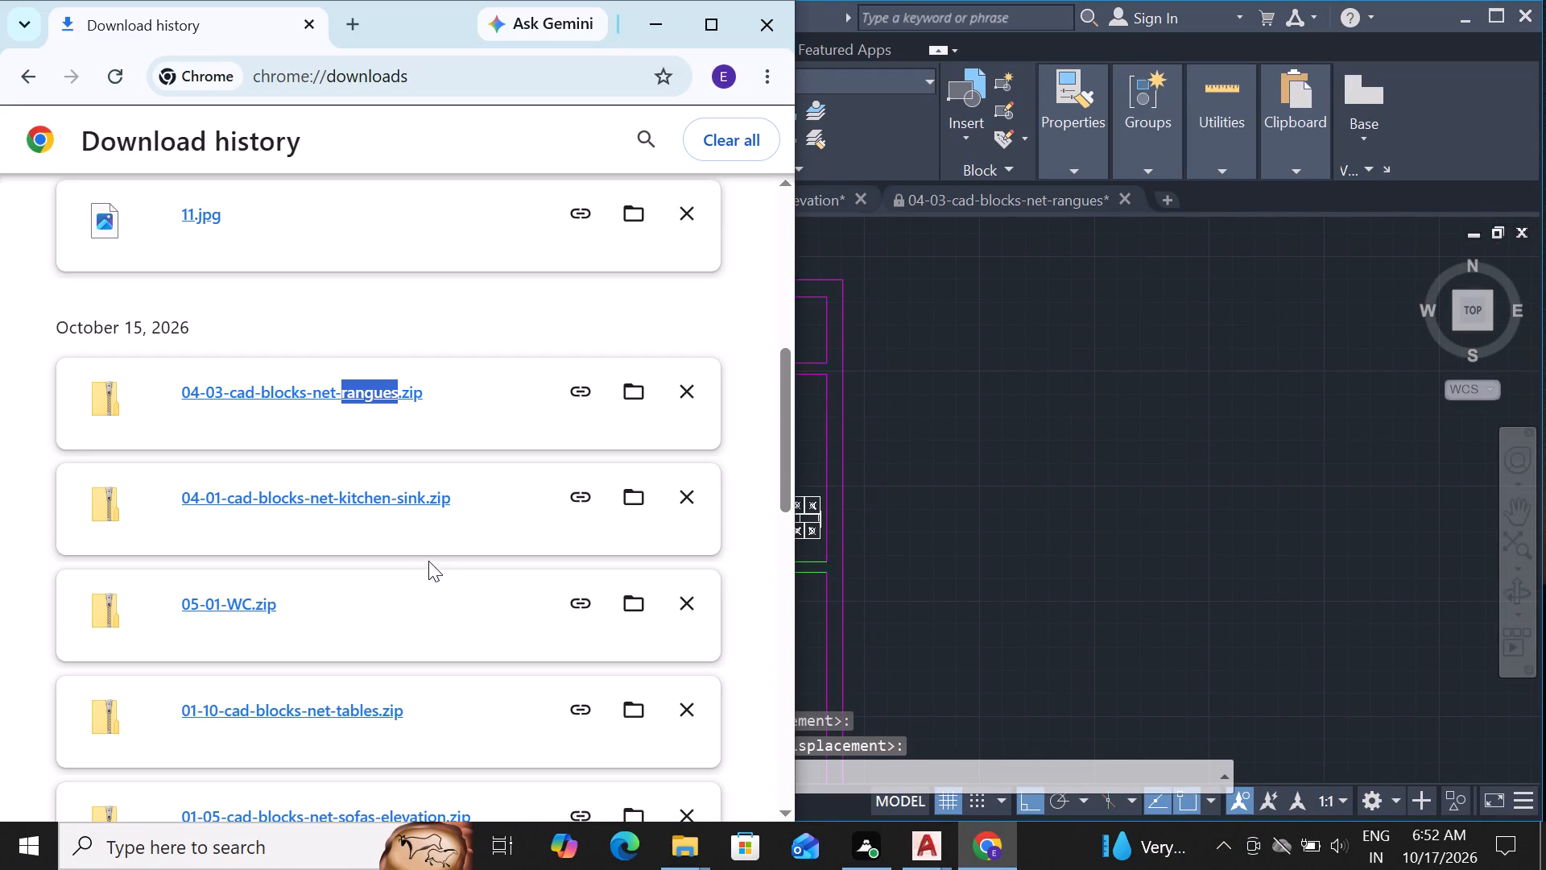
double_click(368, 503)
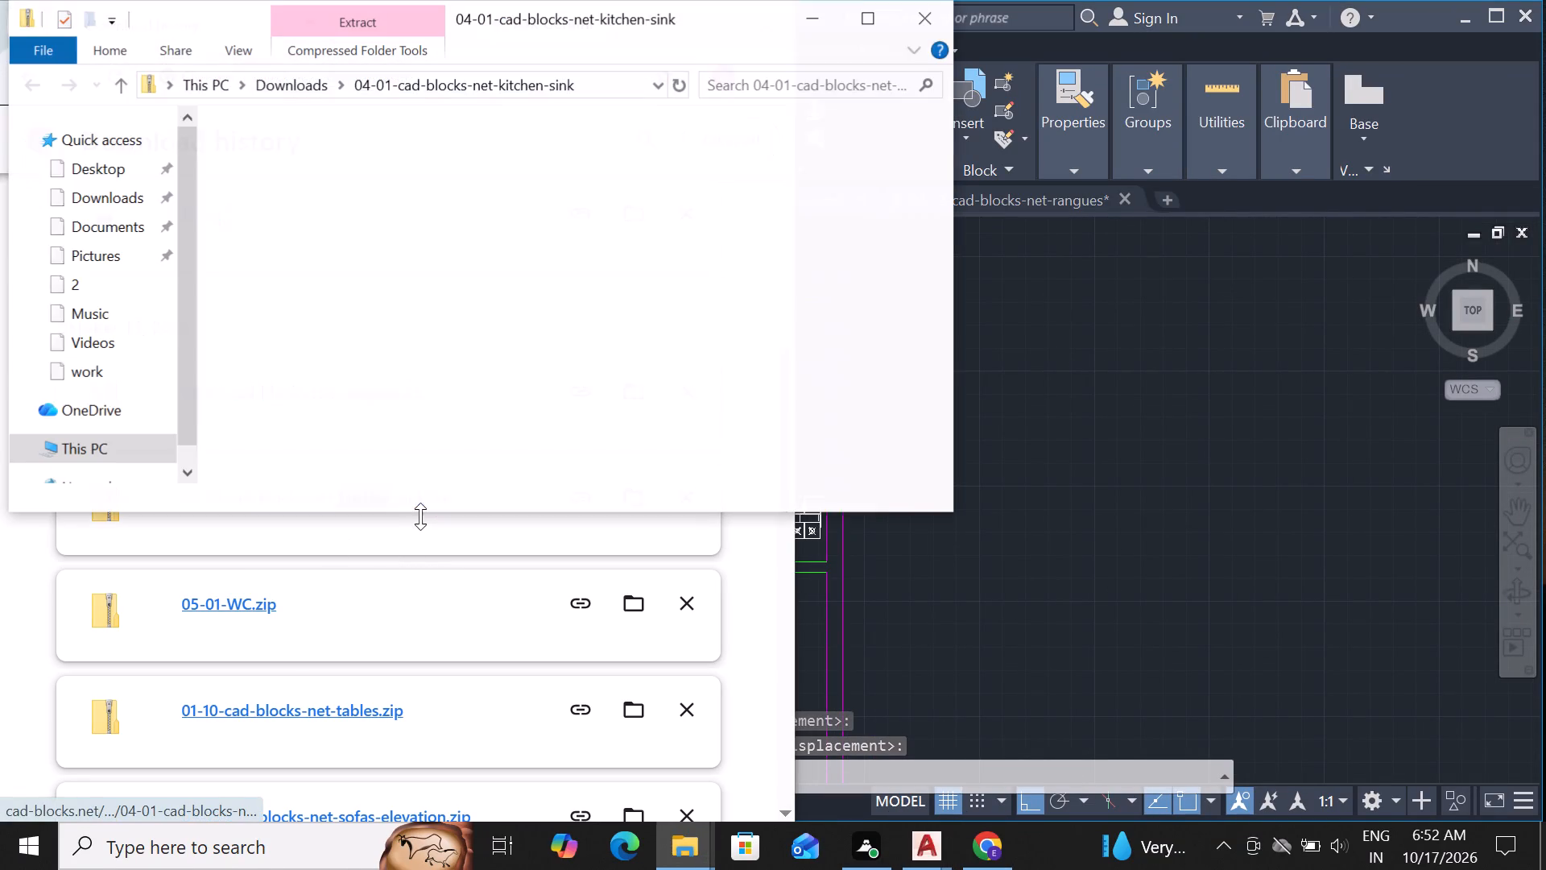
double_click(484, 165)
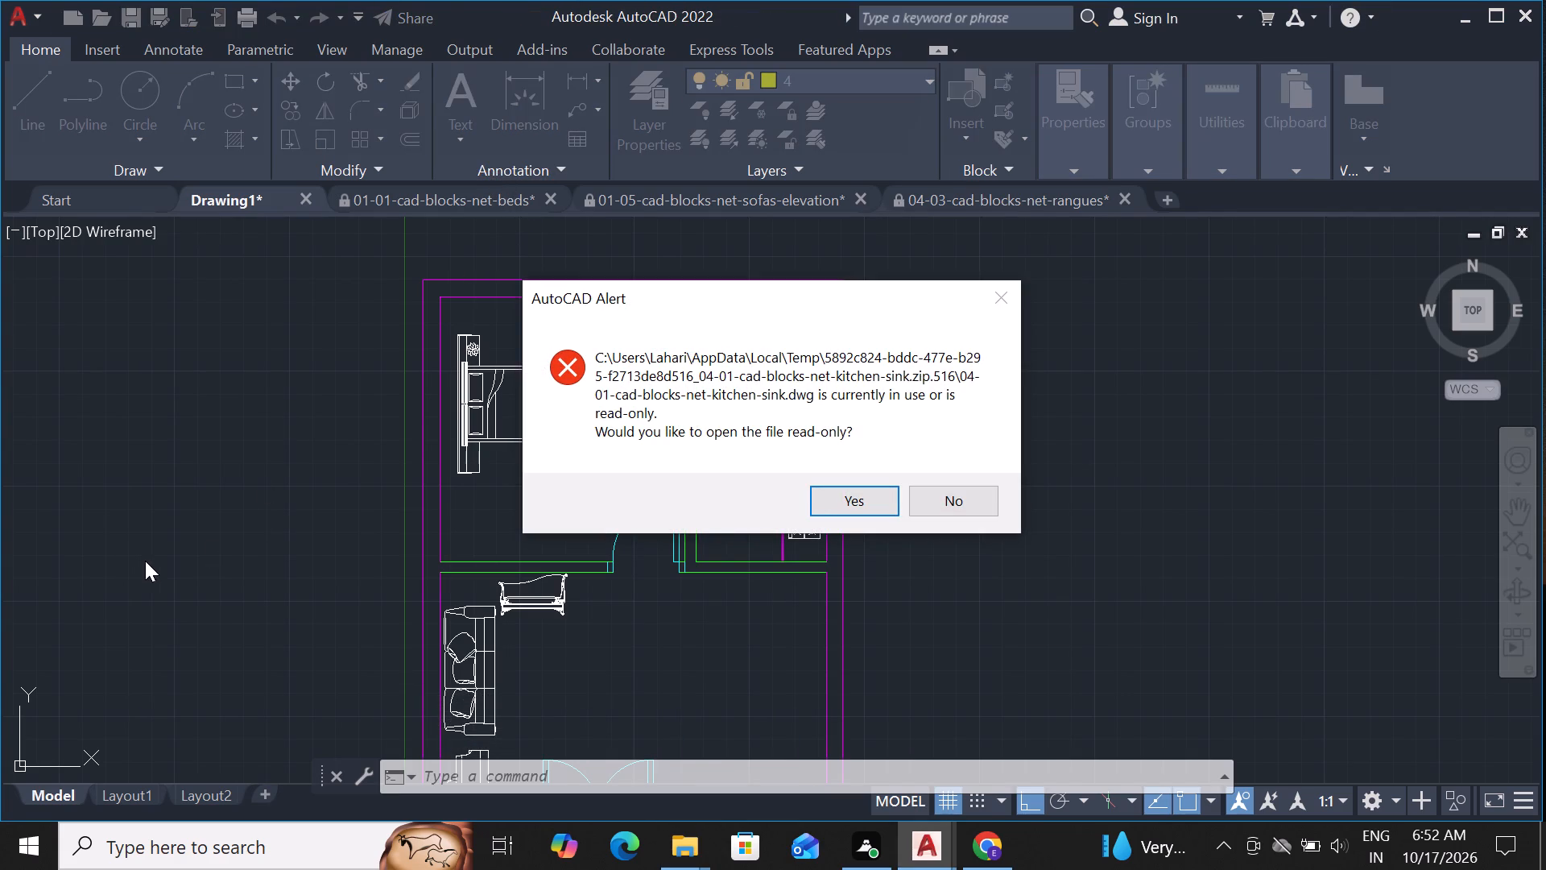
left_click(878, 503)
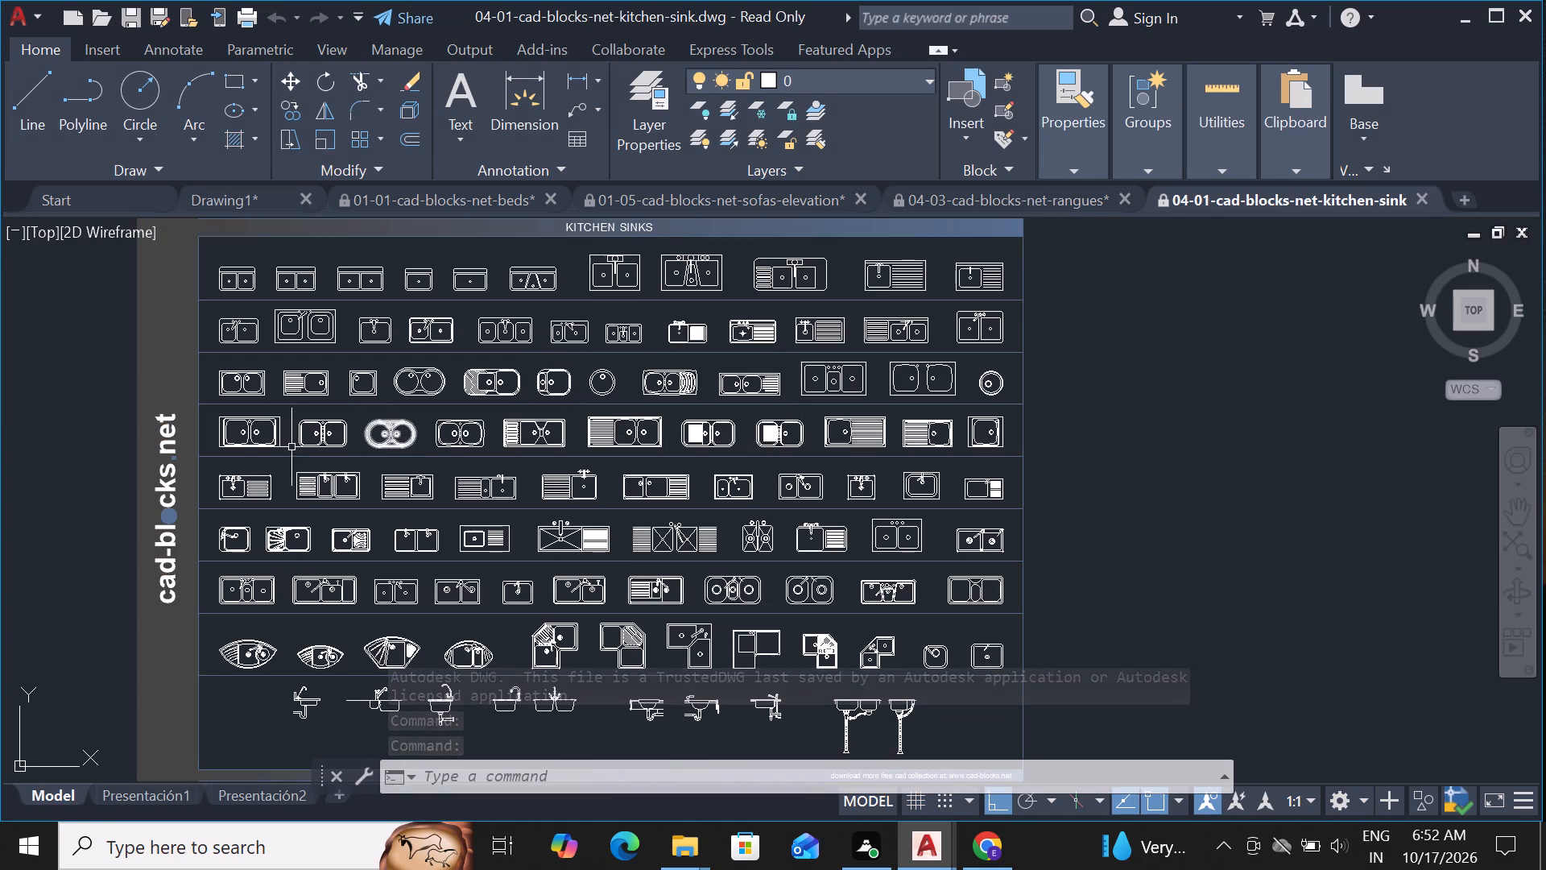
Copy the fifth sink block in the top row of the kitchen sinks sheet and paste it into Drawing1.
left_click(484, 283)
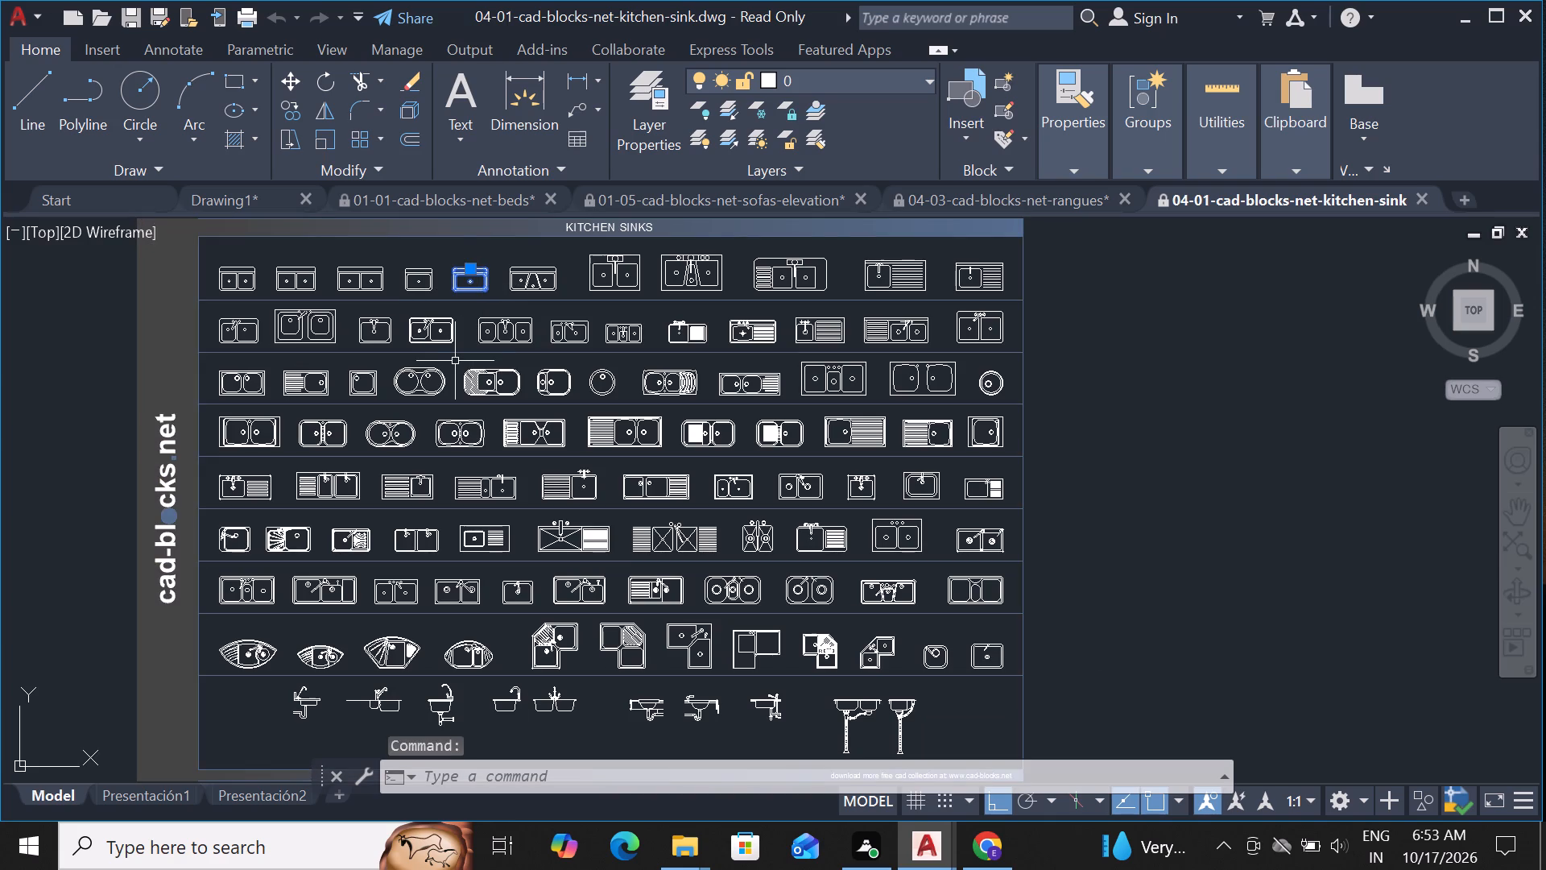
key("ctrl+c")
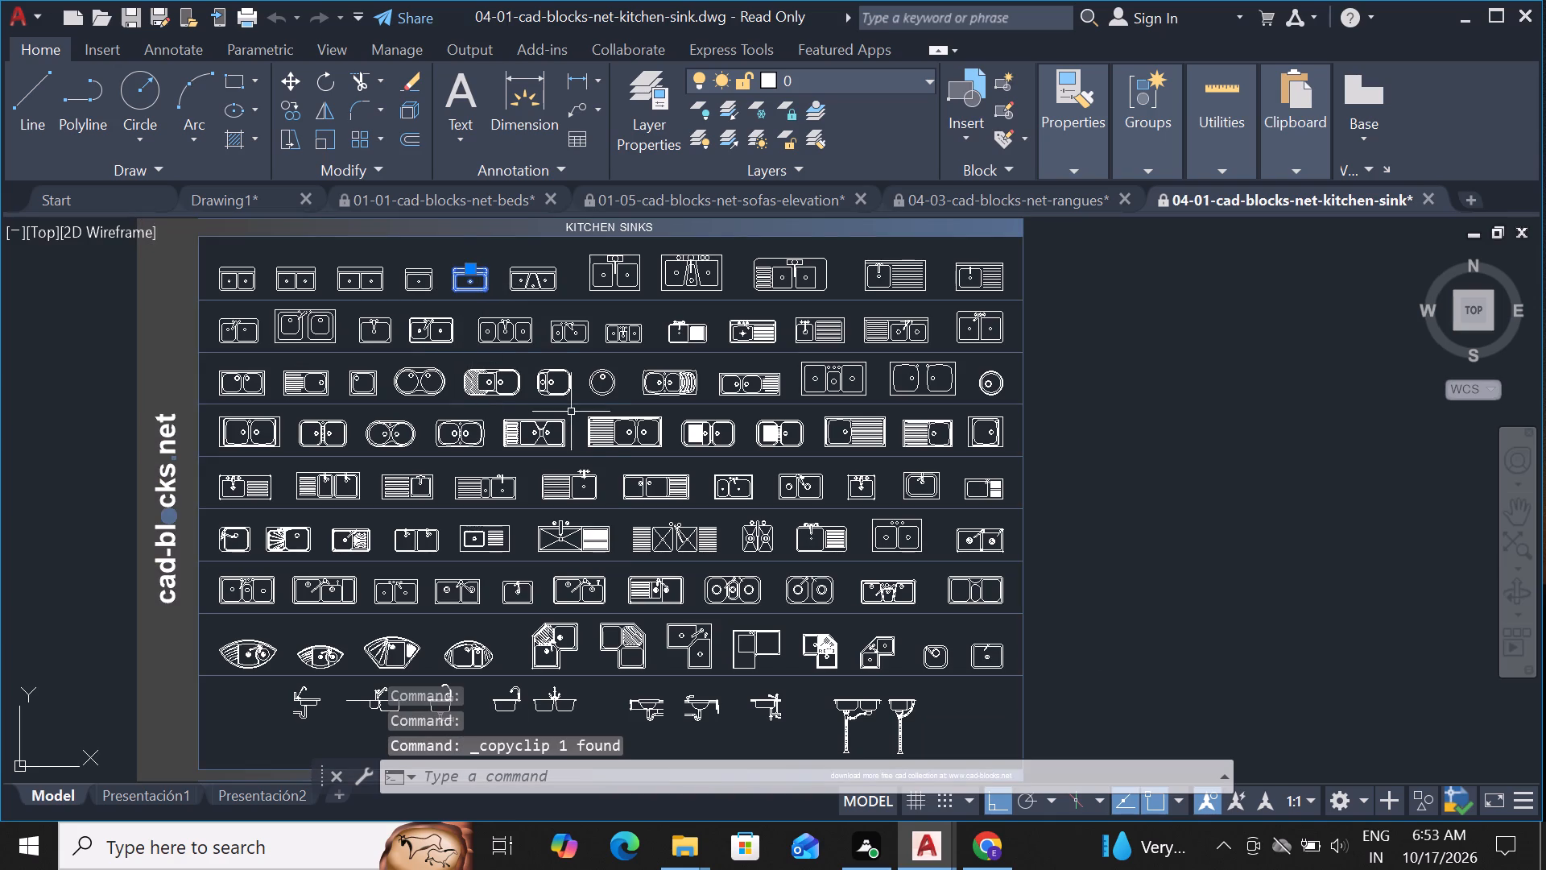
left_click(923, 846)
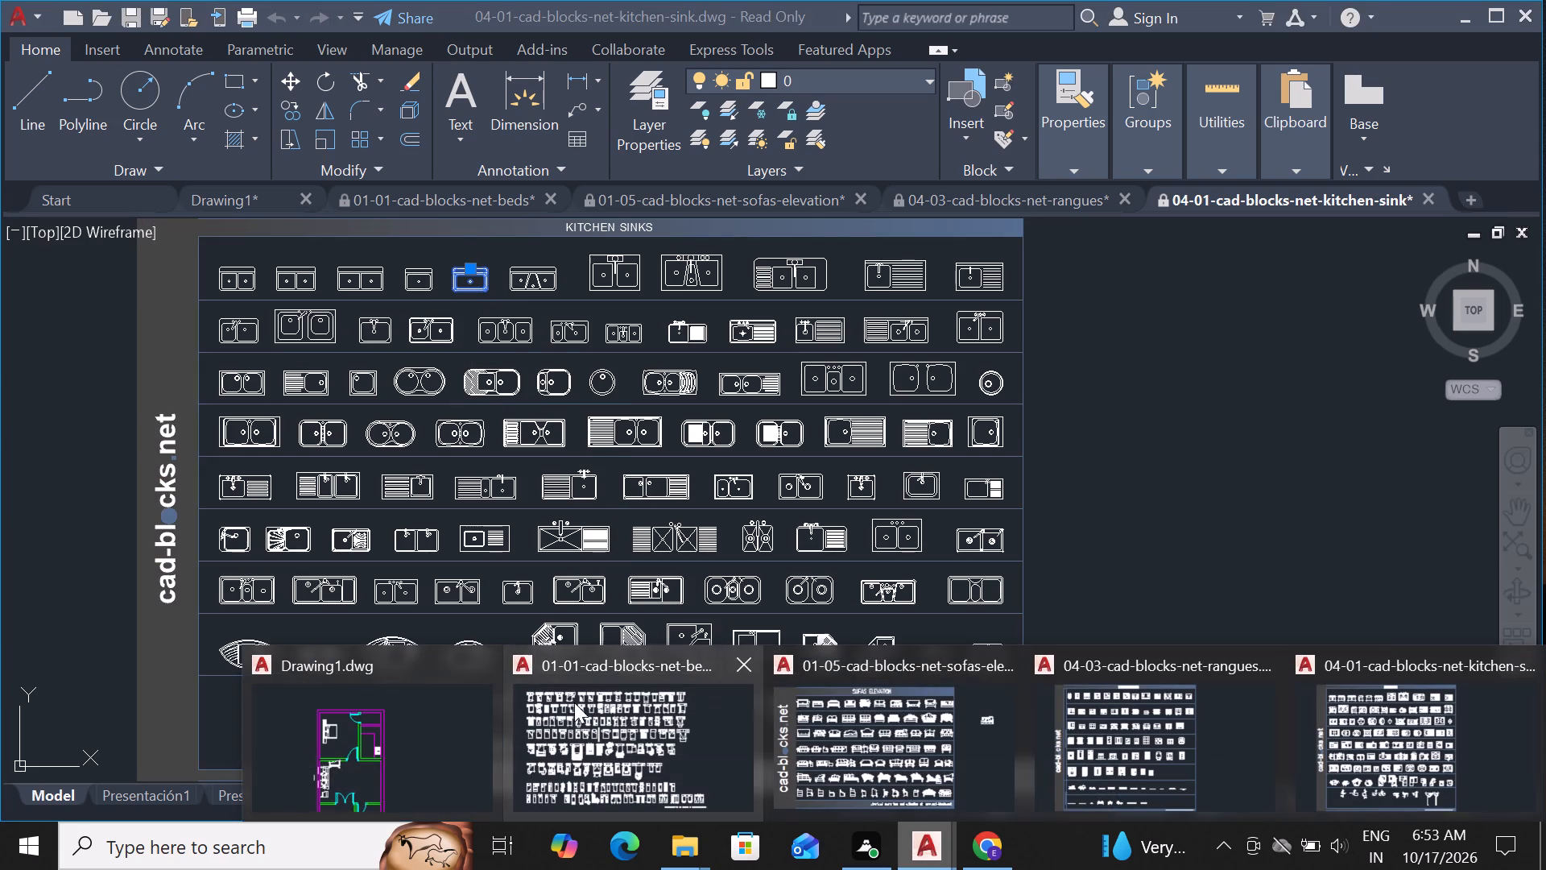
left_click(457, 744)
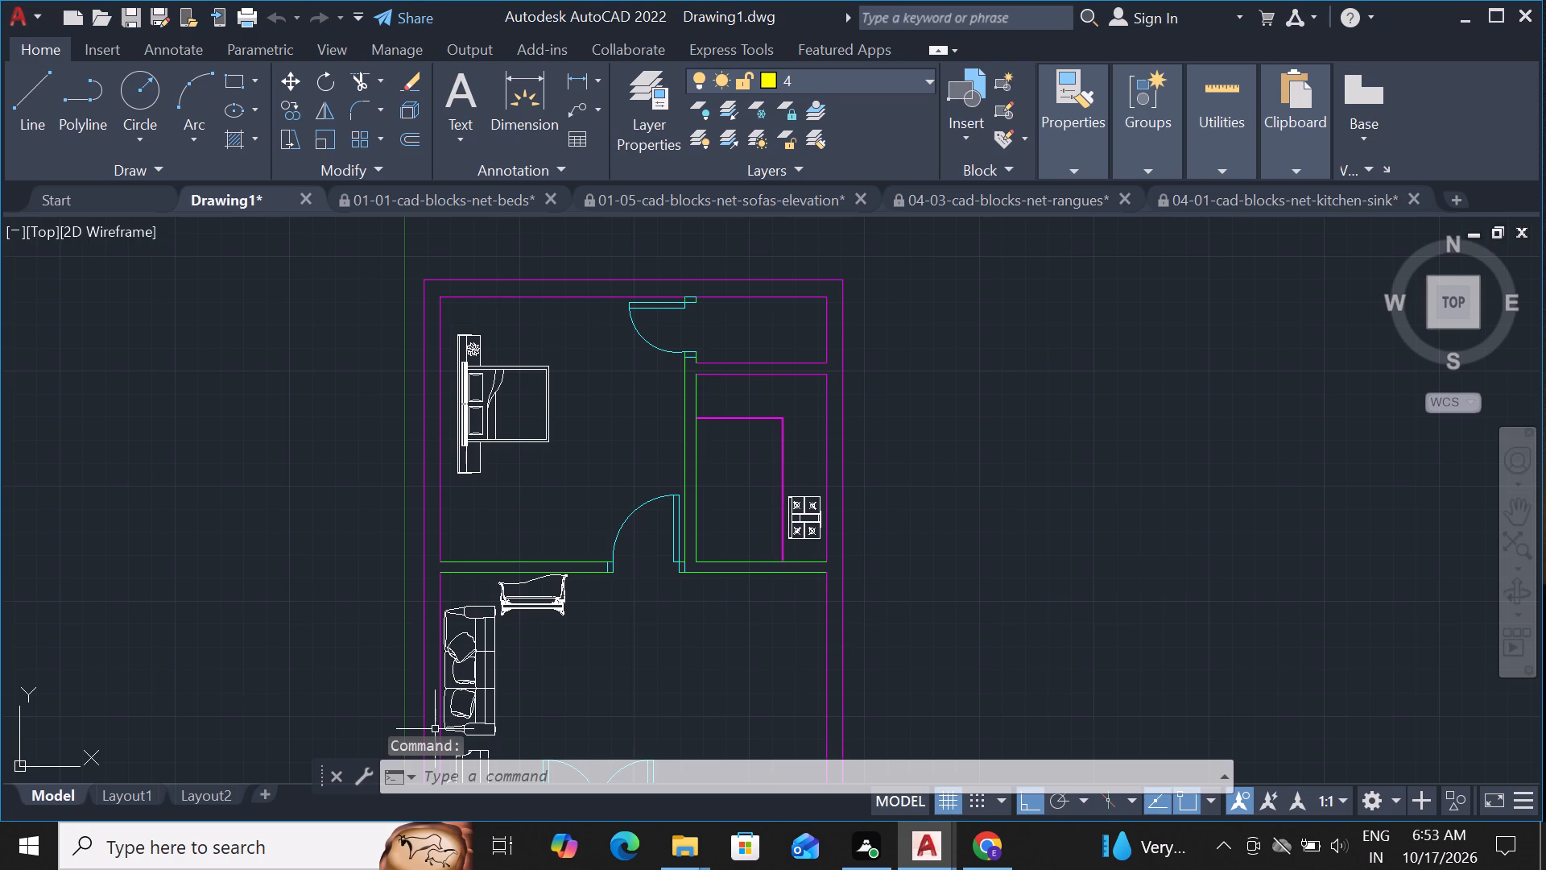
key("ctrl+v")
left_click(473, 691)
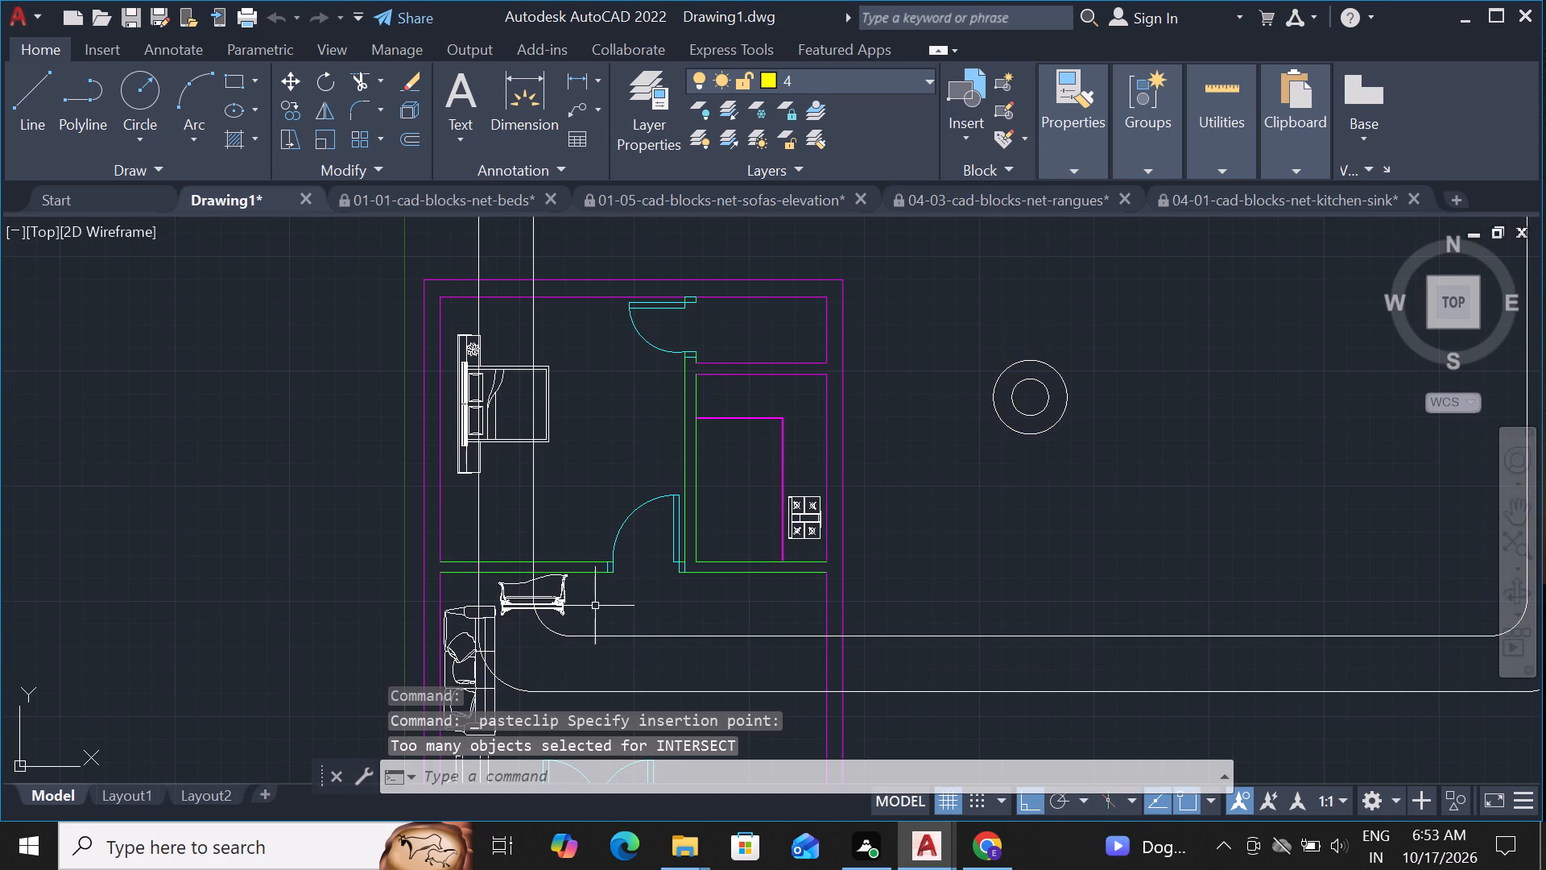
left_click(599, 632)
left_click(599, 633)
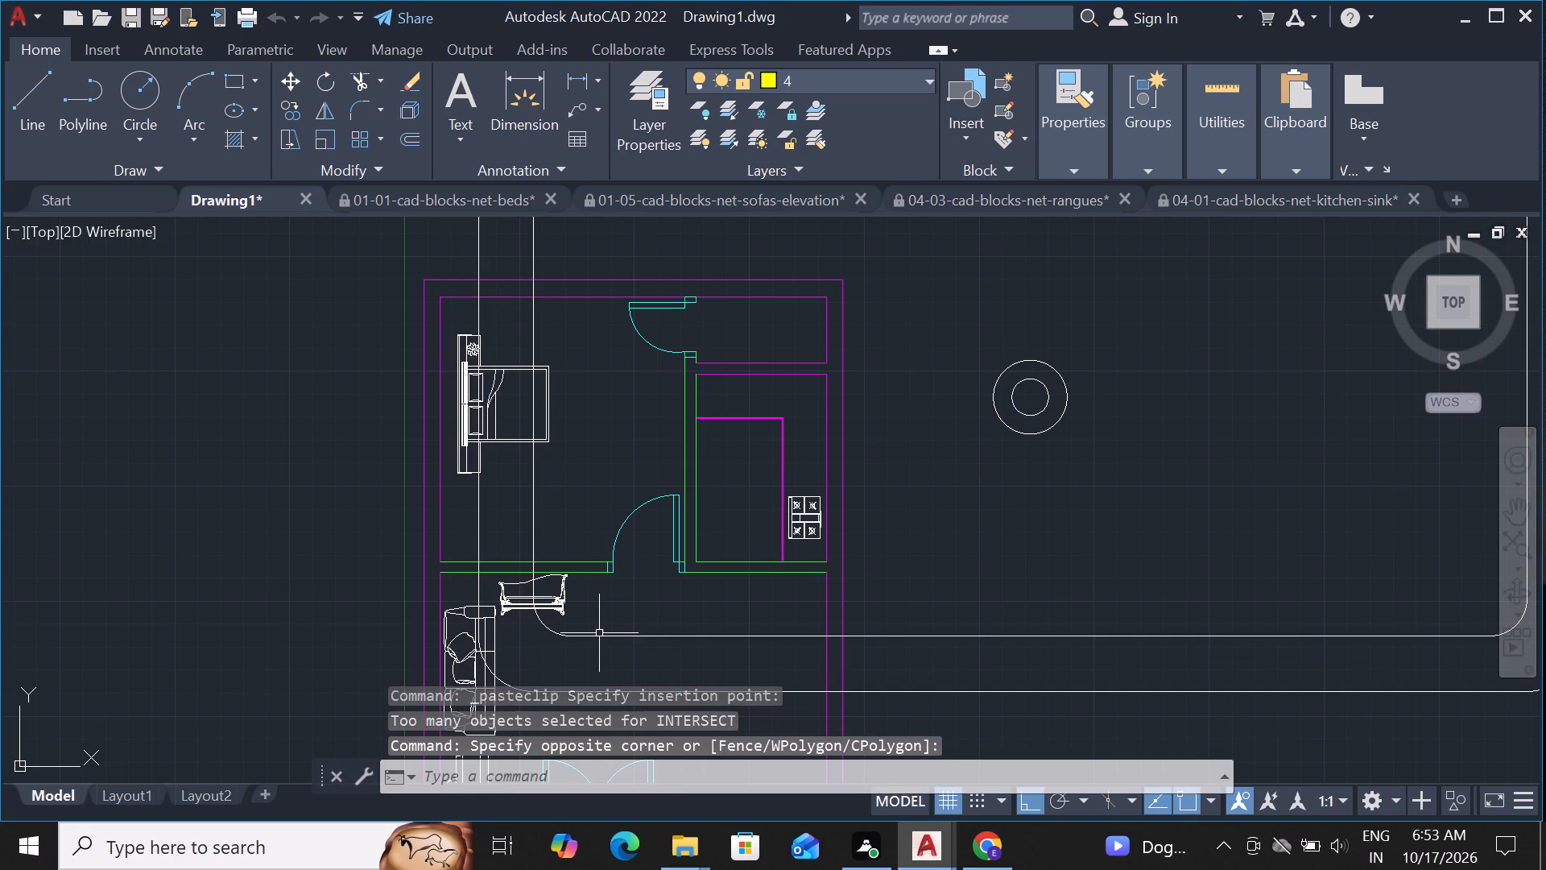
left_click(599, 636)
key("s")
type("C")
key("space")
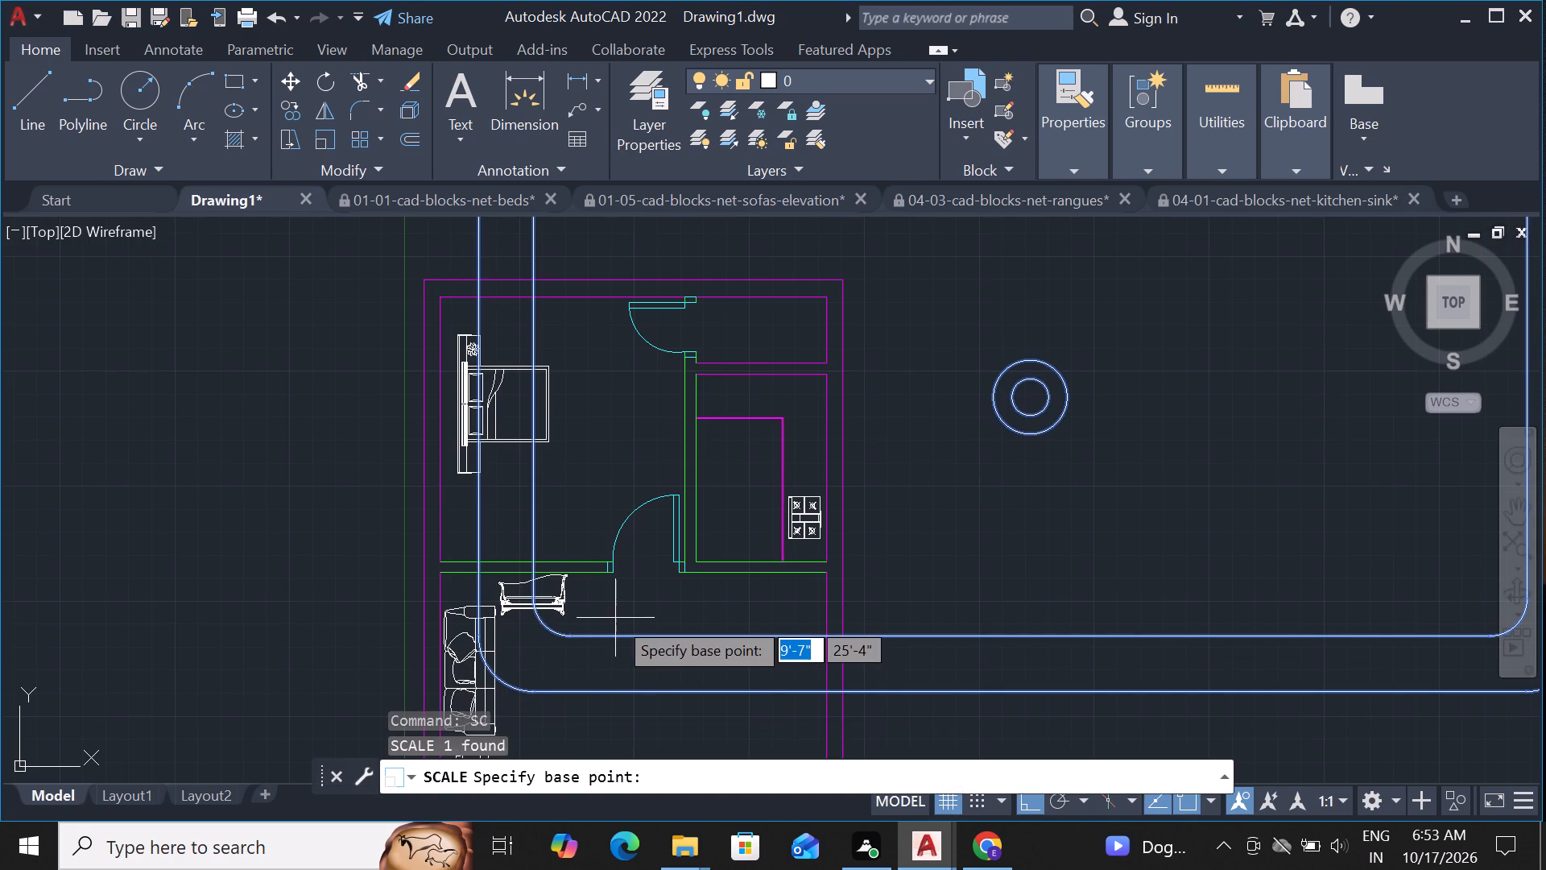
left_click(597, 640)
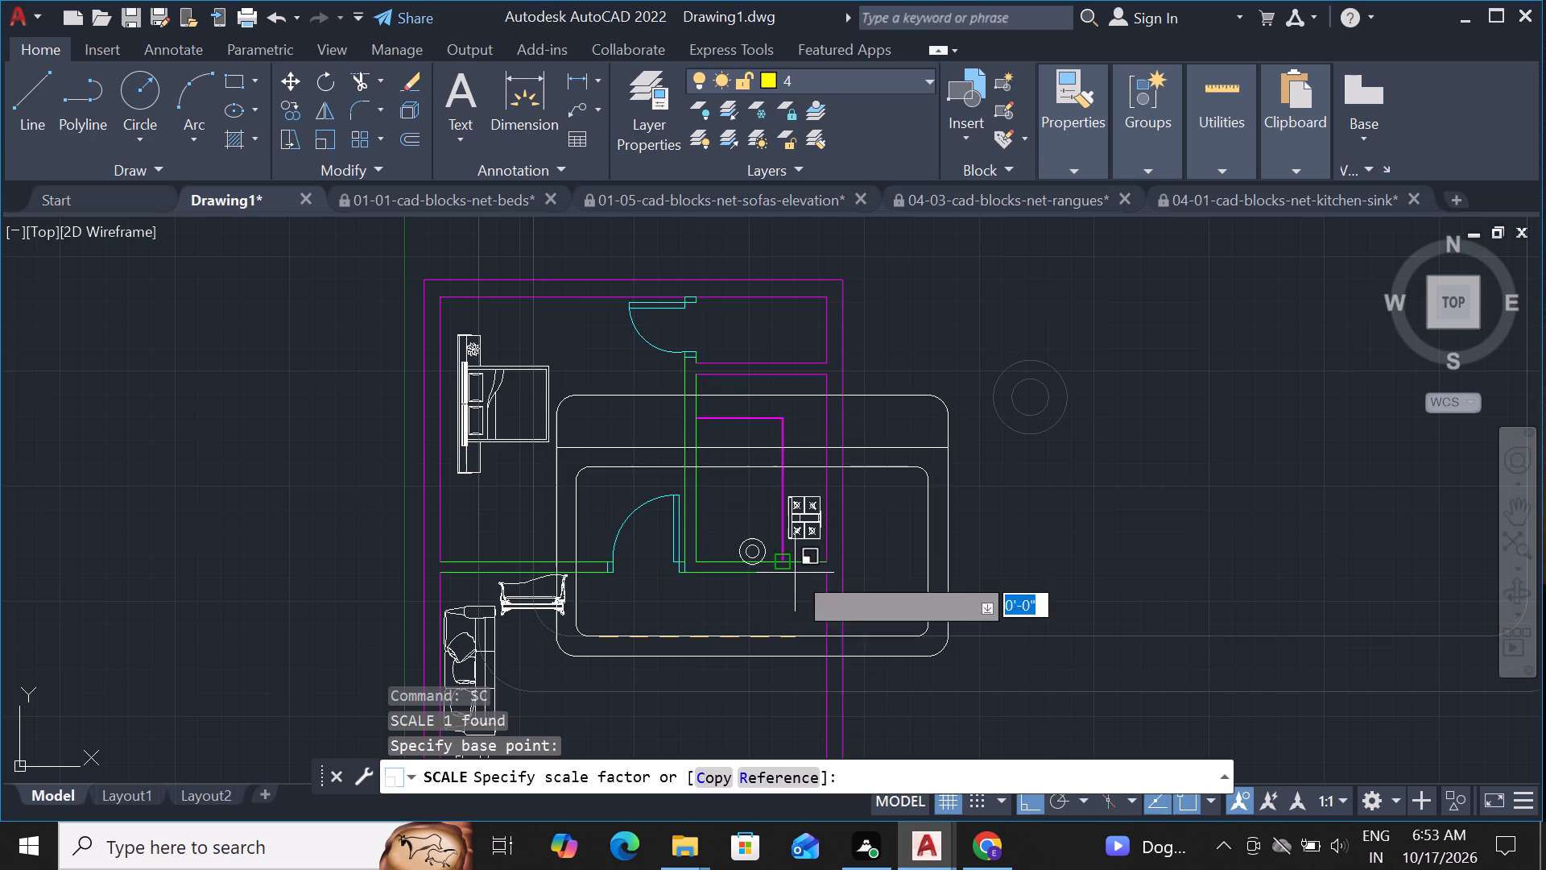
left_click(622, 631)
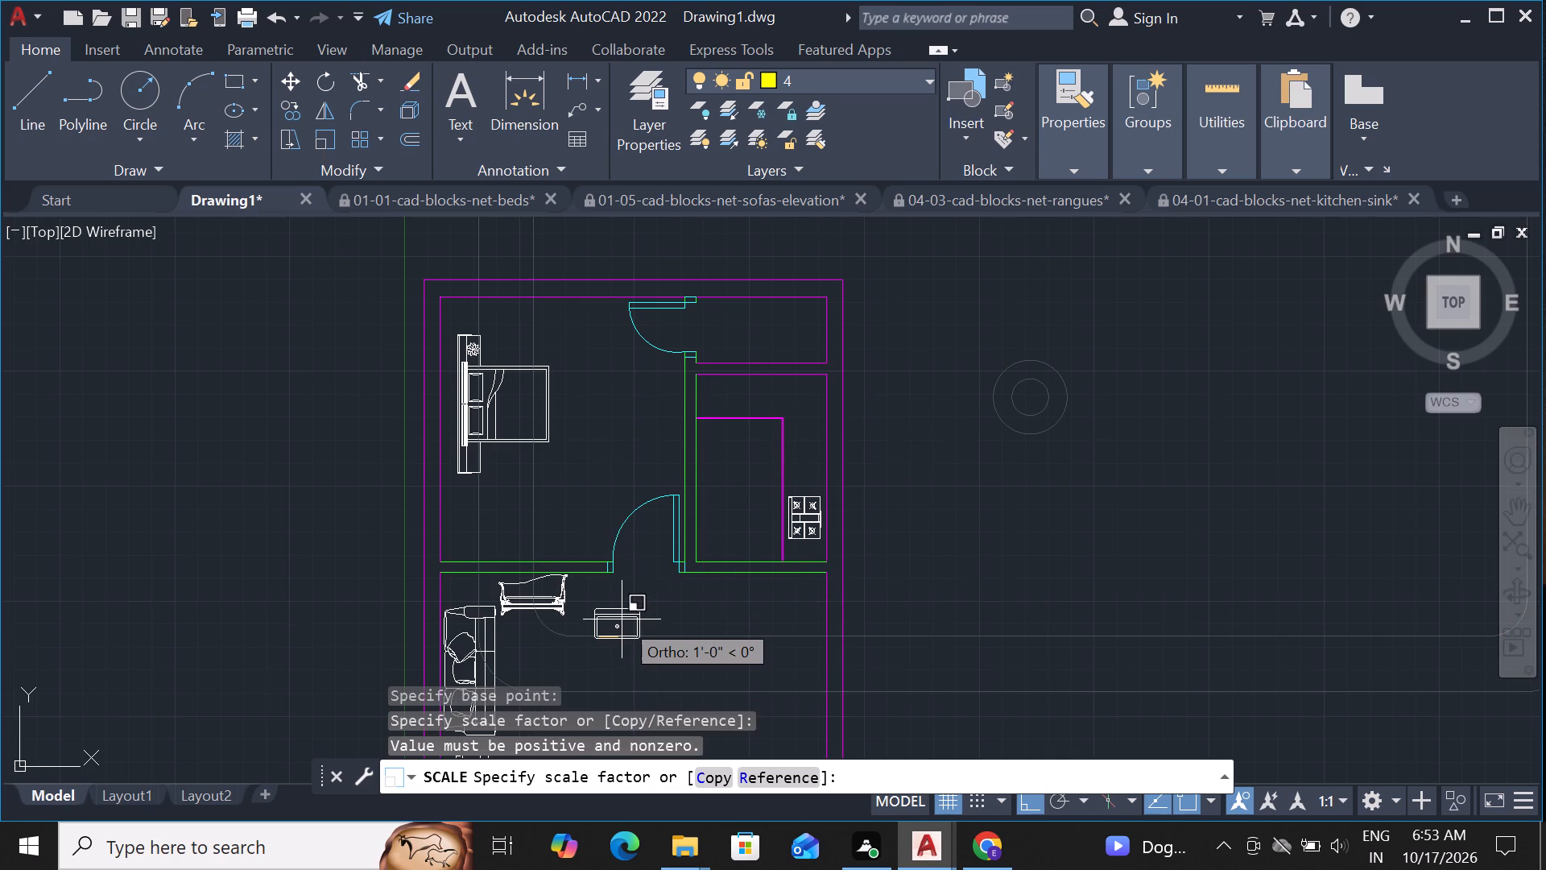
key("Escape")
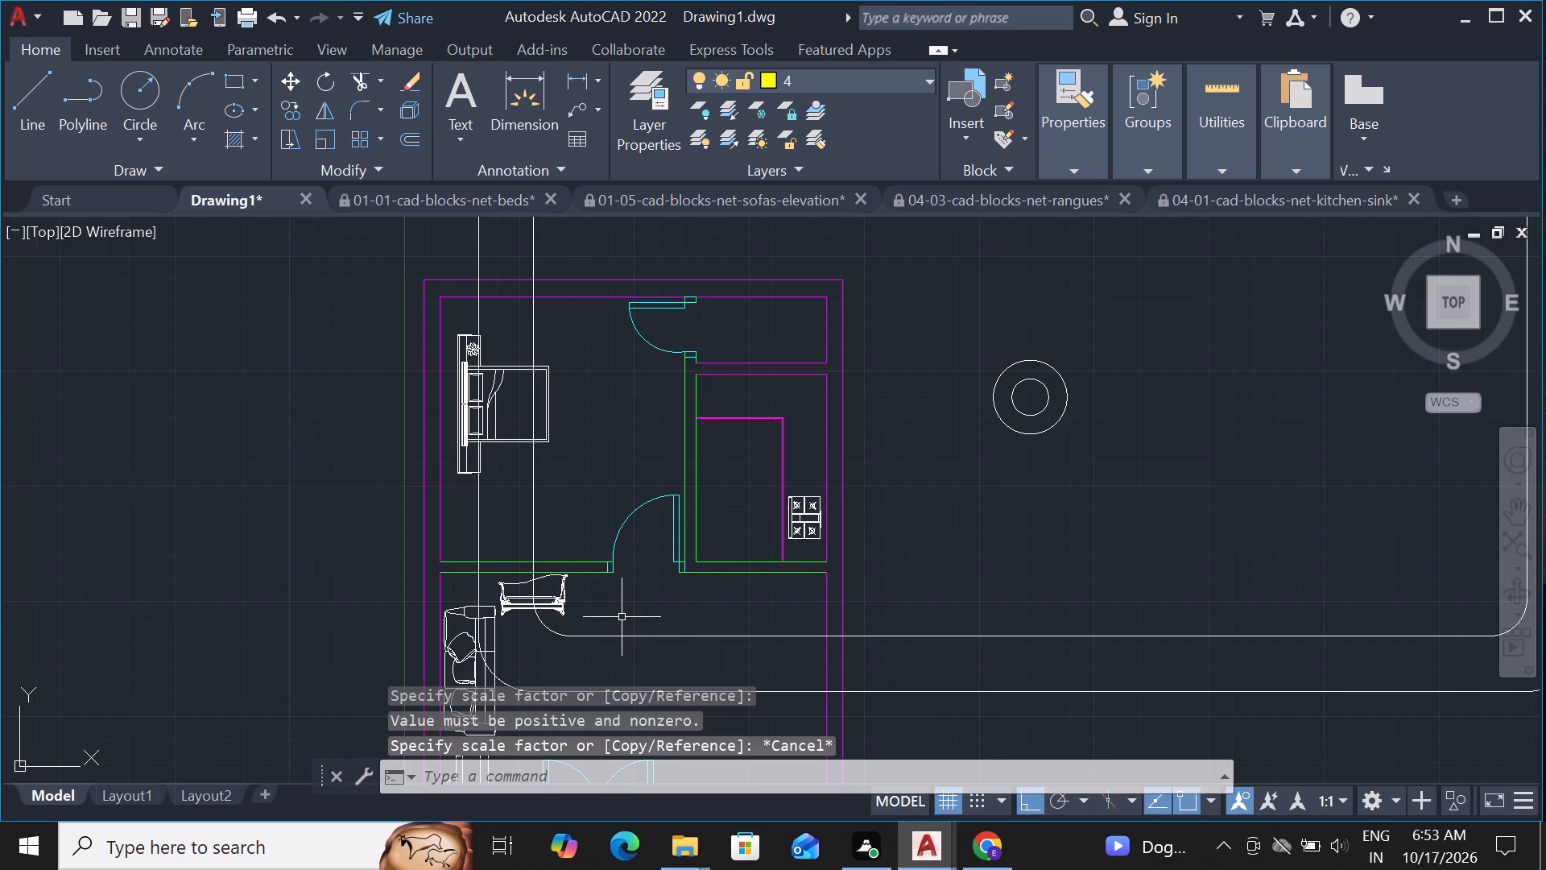
Scale the oversized sink down from a base point on its lower edge so it fits inside the living room.
left_click(612, 632)
left_click(608, 640)
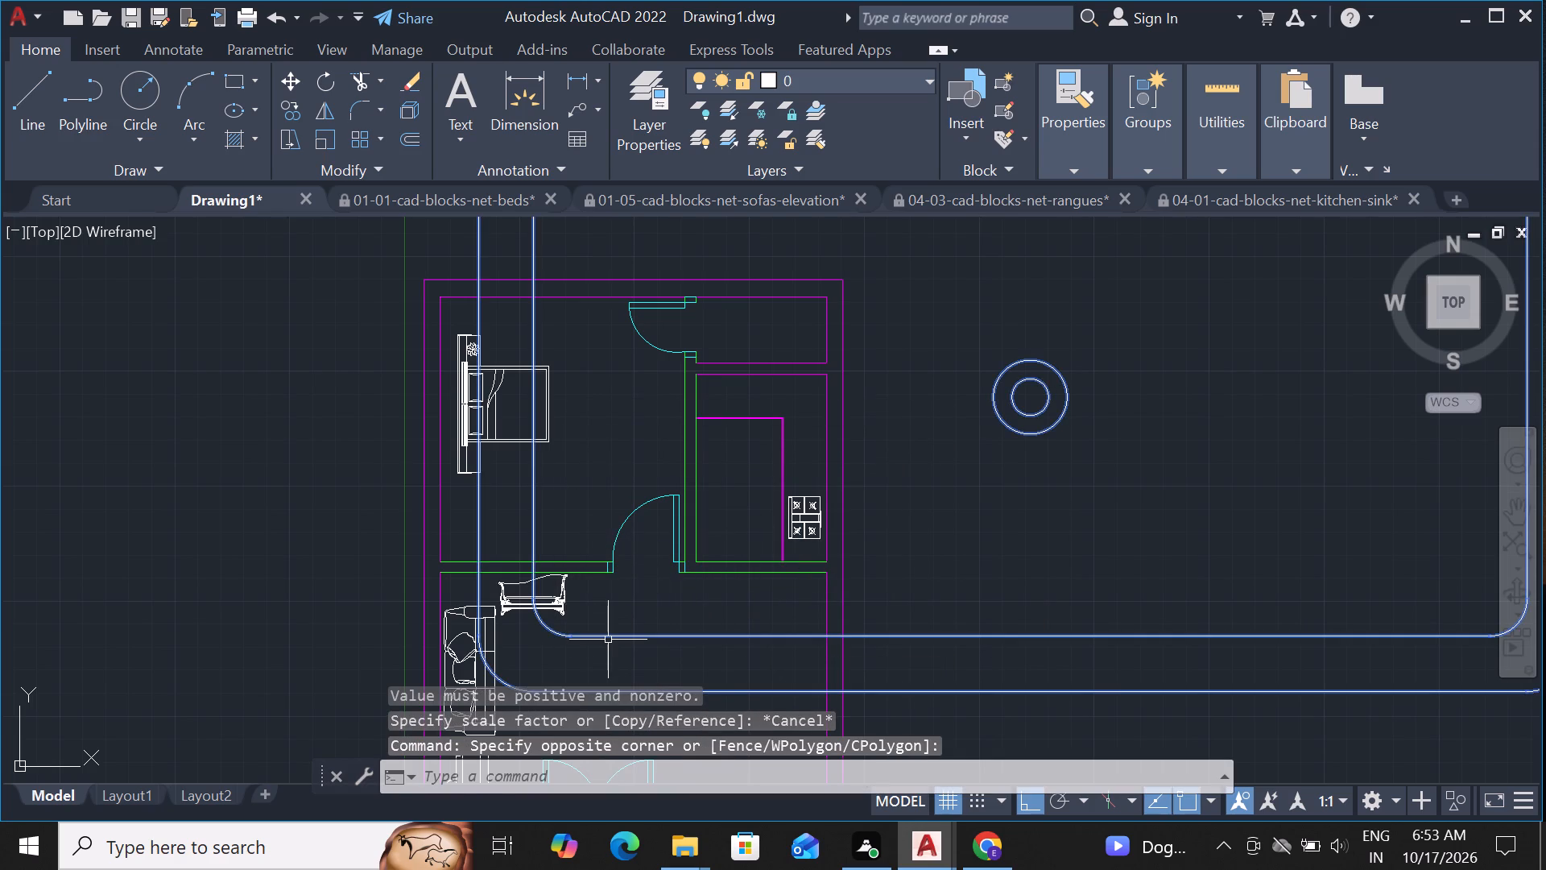
type("SC")
key("space")
left_click(608, 640)
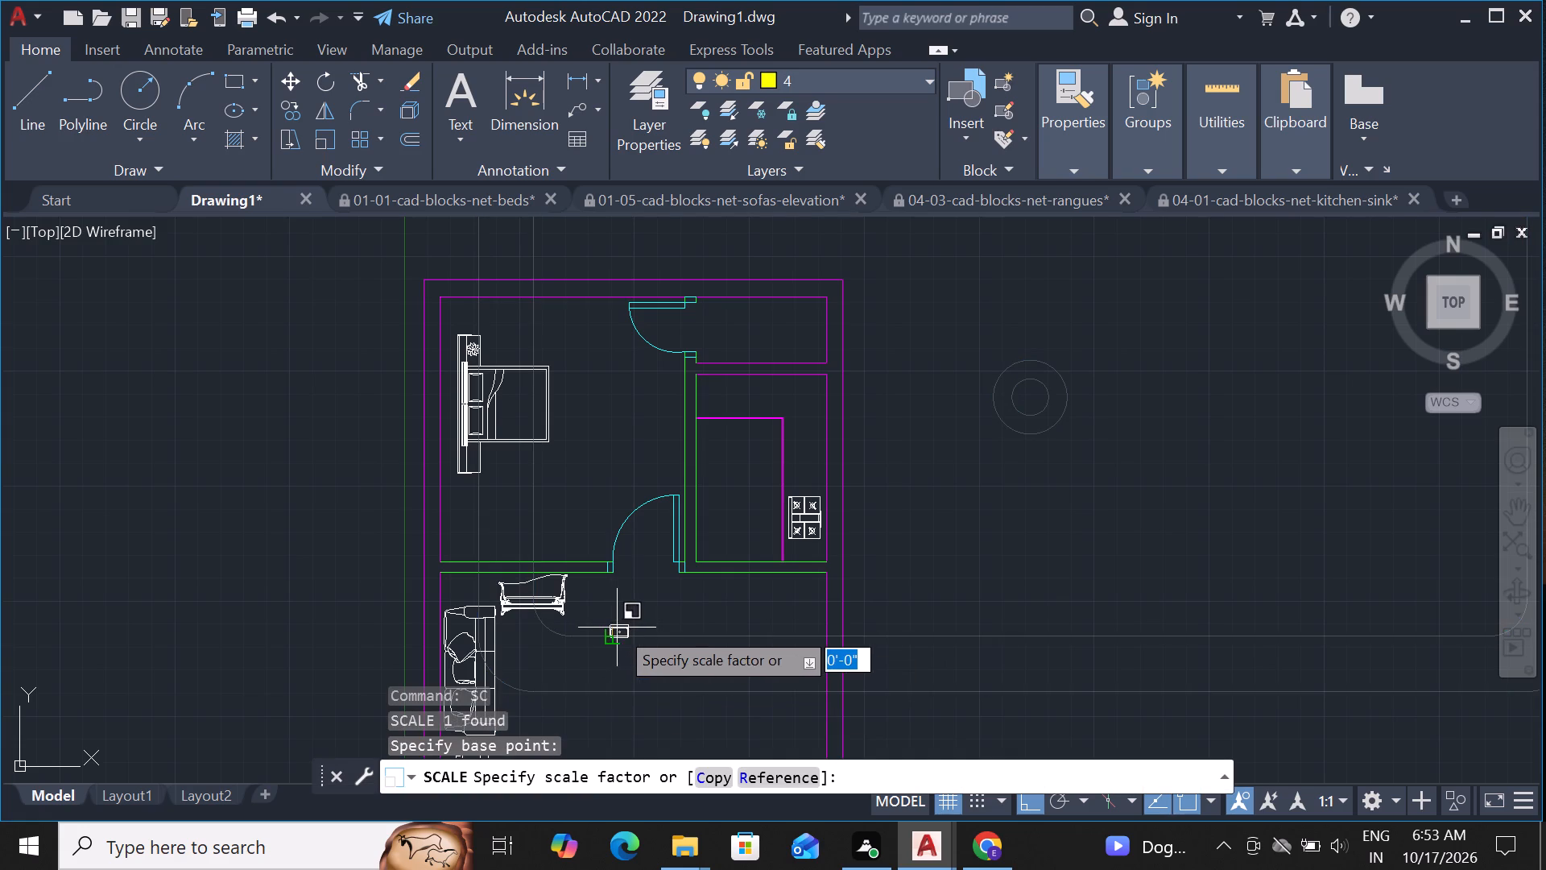
left_click(643, 625)
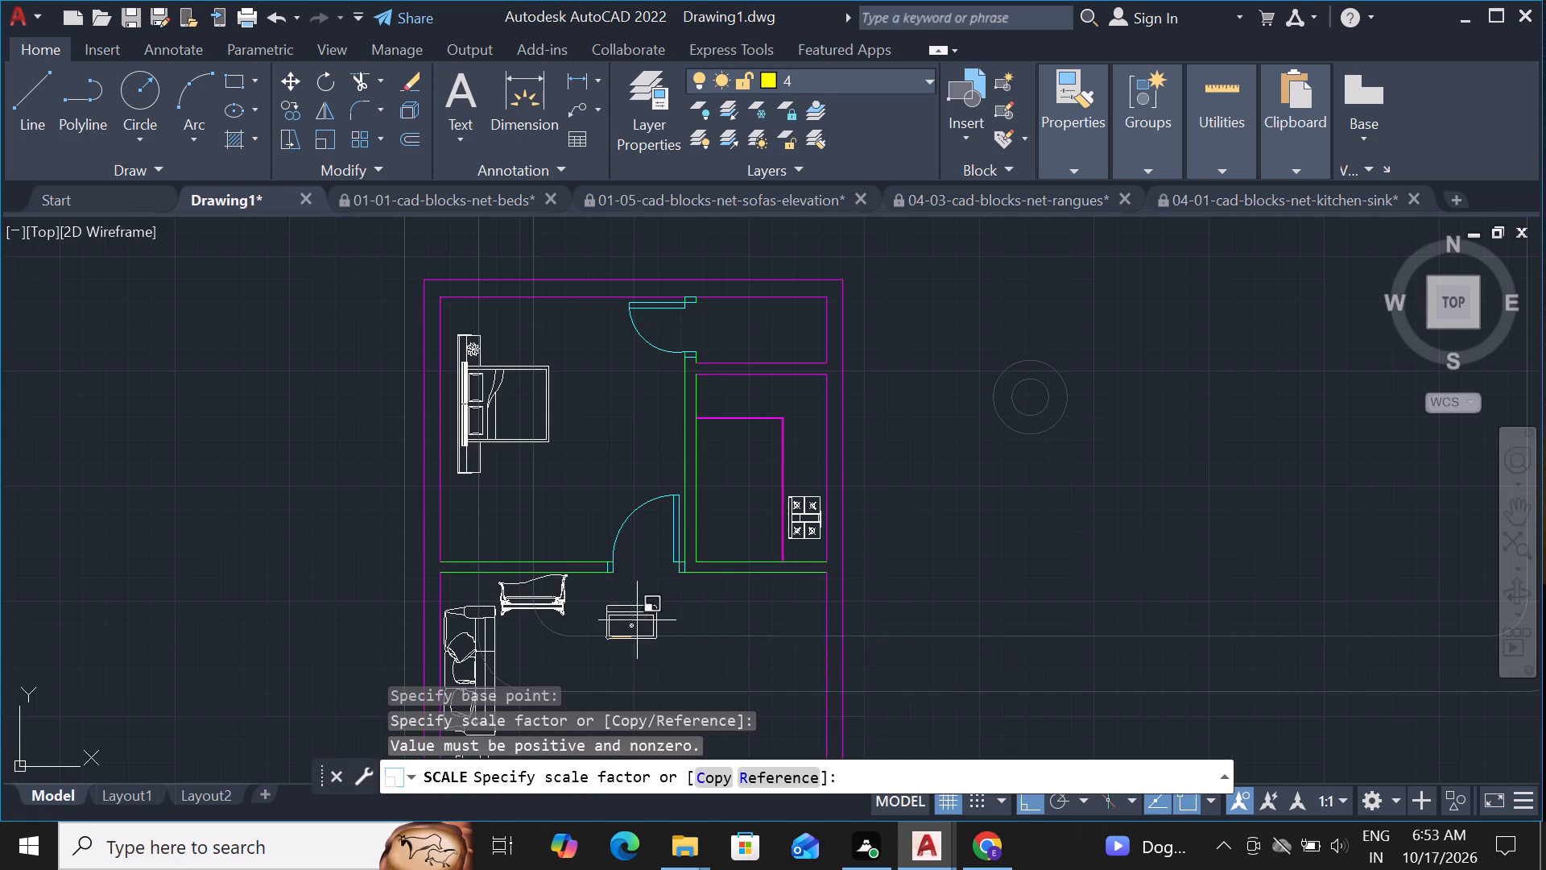
left_click(650, 614)
Move the sink horizontally right within the living room until it is directly below the kitchen.
left_click(632, 603)
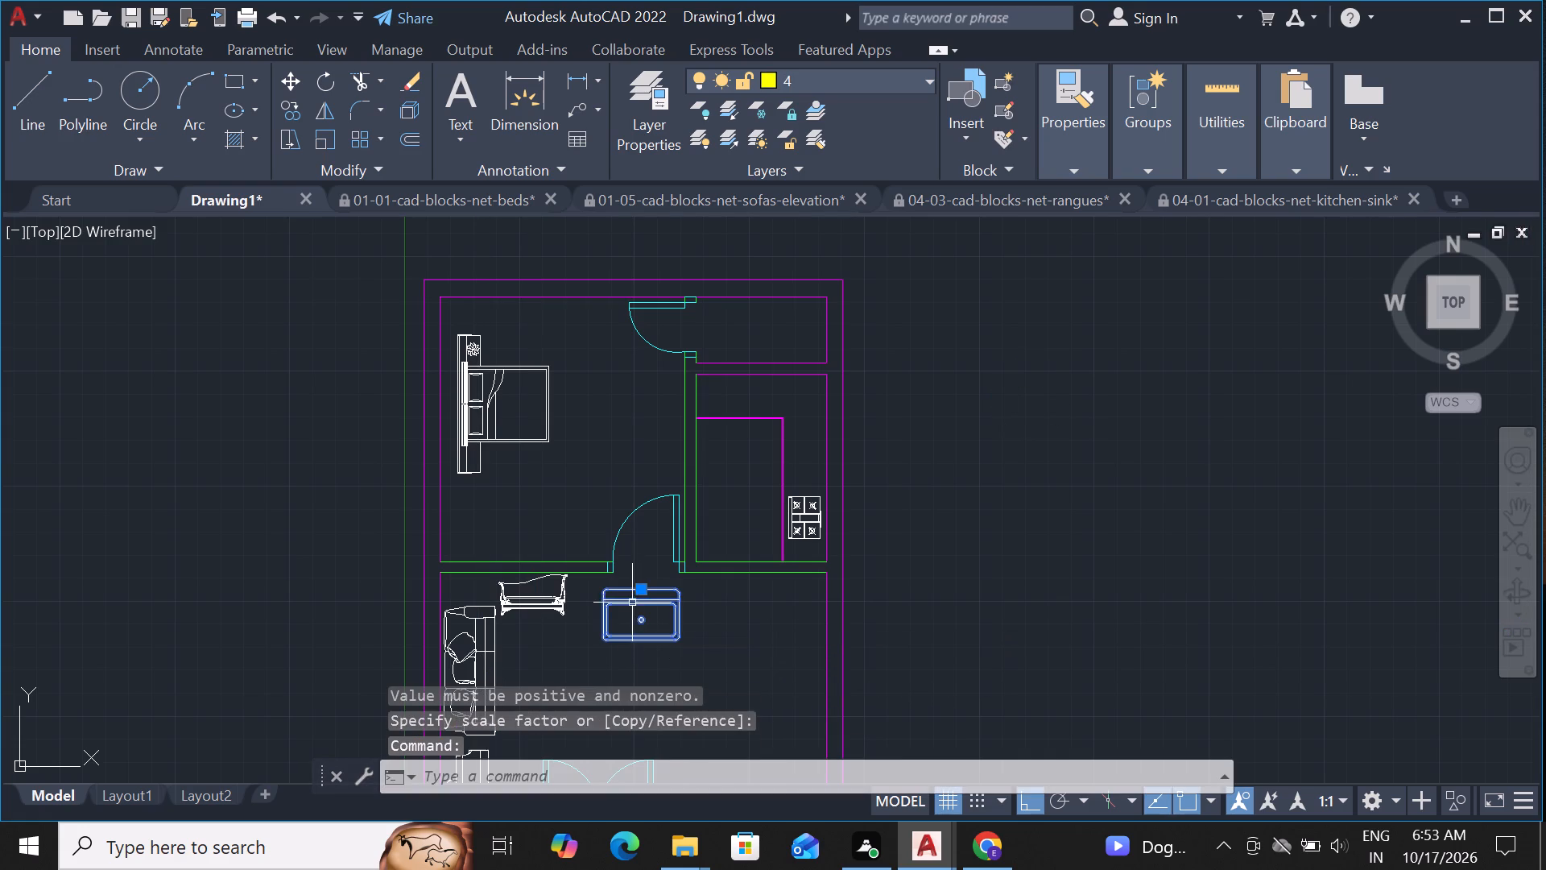
left_click(626, 611)
type("M")
key("space")
left_click(626, 611)
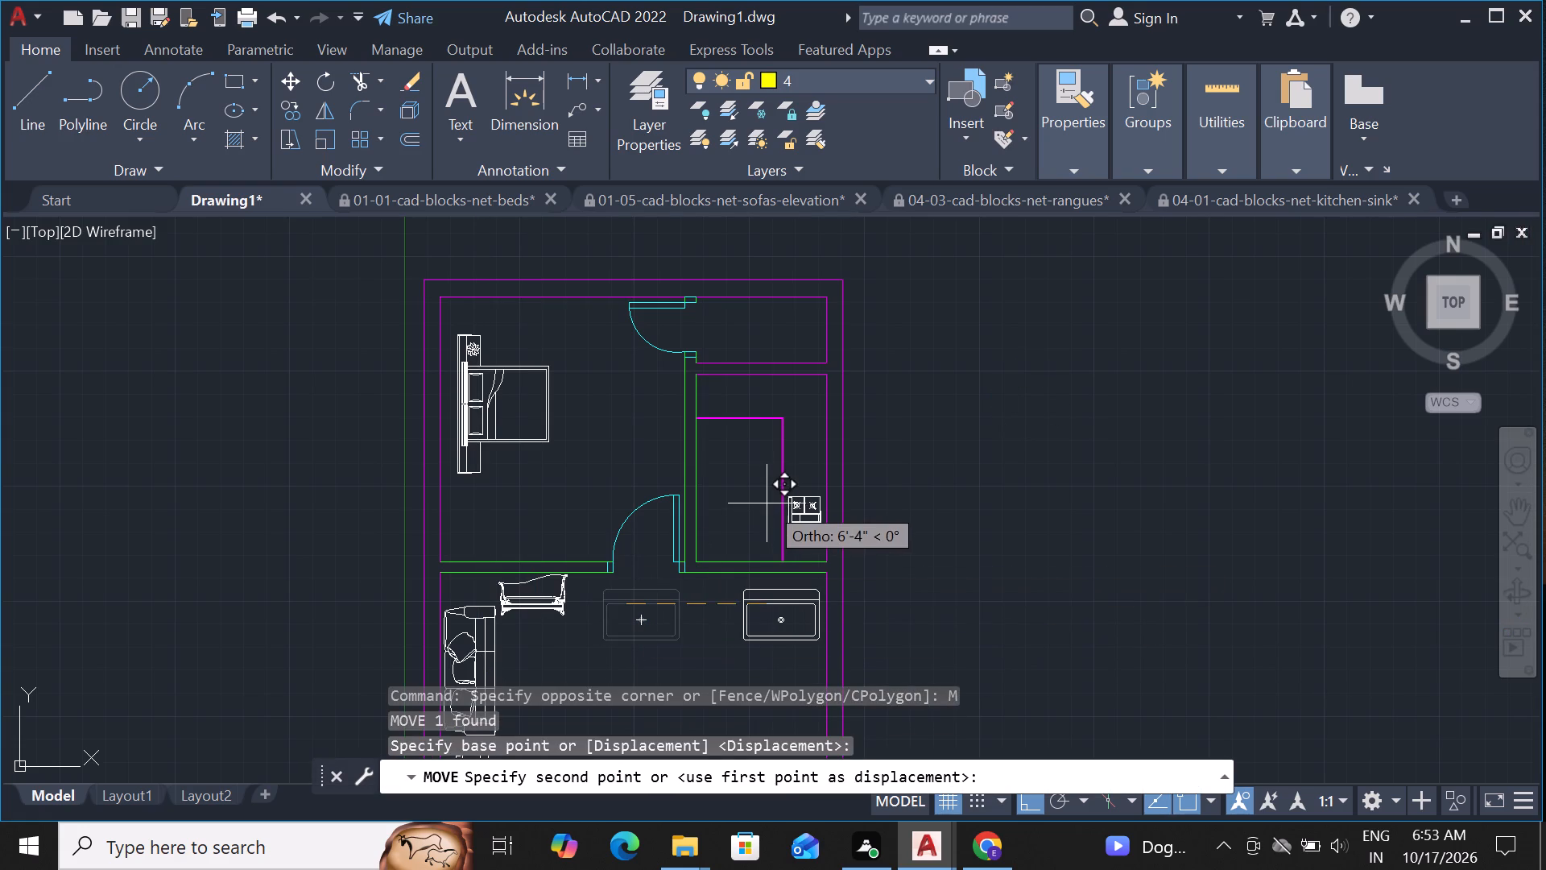
scroll(768, 502, "up", 1)
left_click(725, 517)
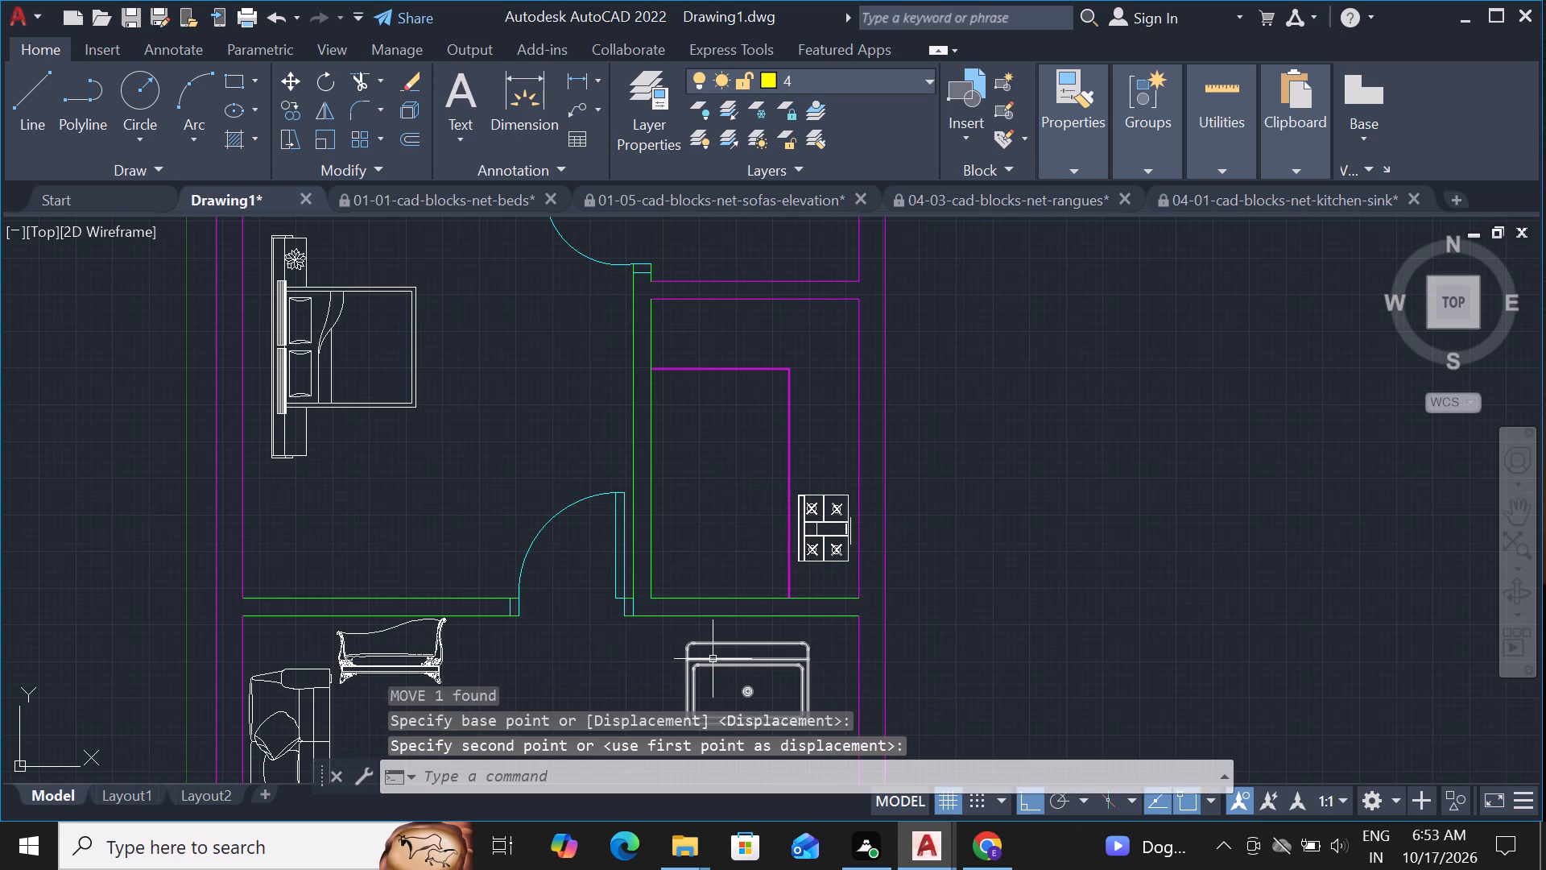
Move the sink straight up about 9'-10" onto the kitchen counter along the kitchen's upper wall.
left_click(713, 659)
type("M")
key("space")
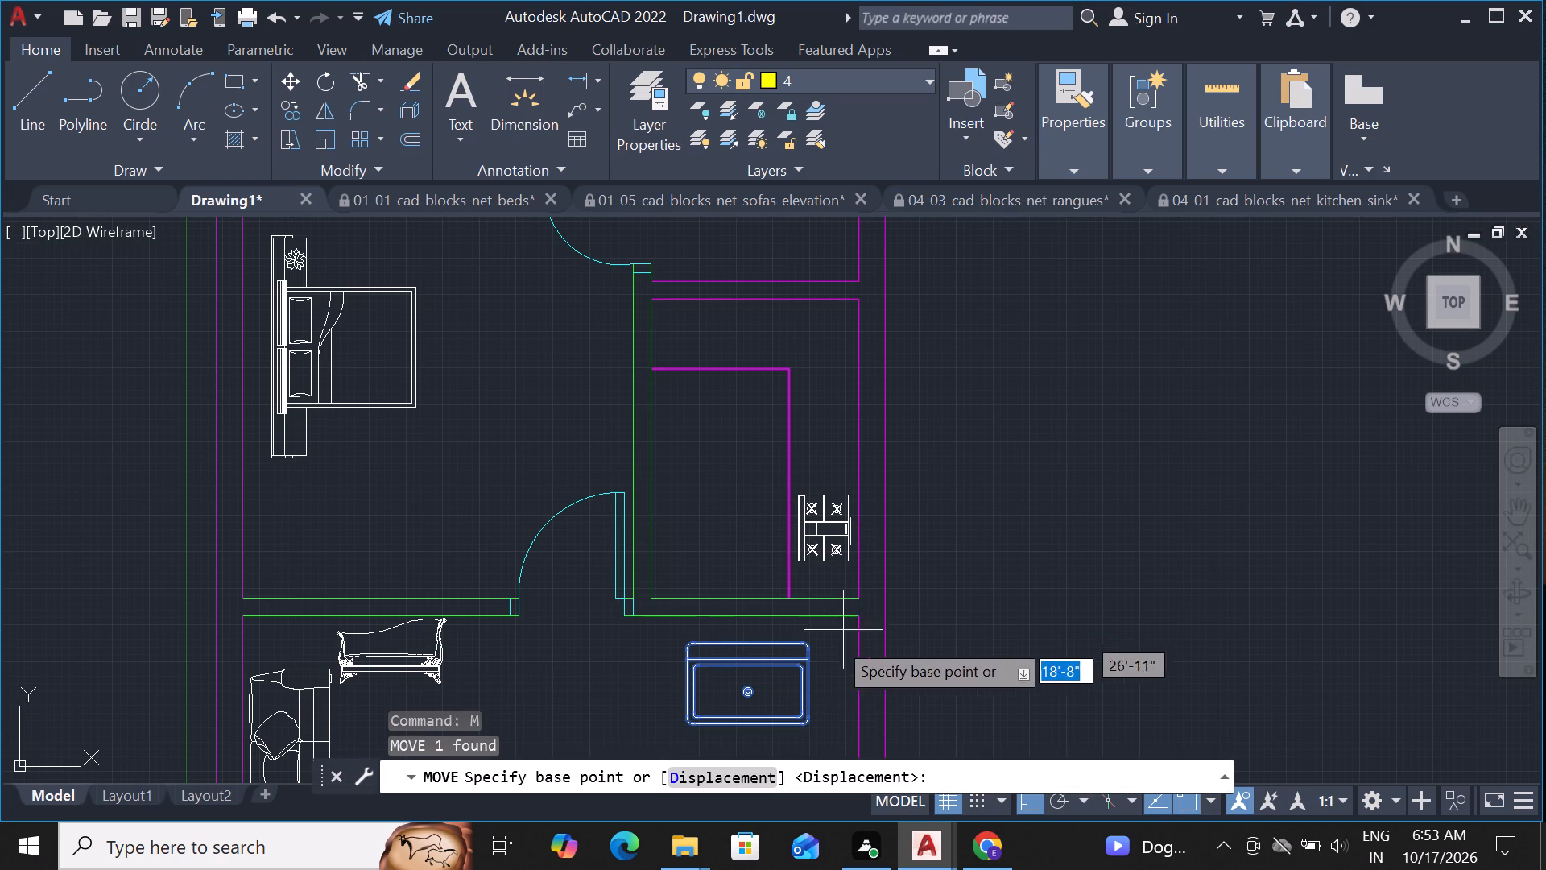
left_click_drag(757, 660, 760, 644)
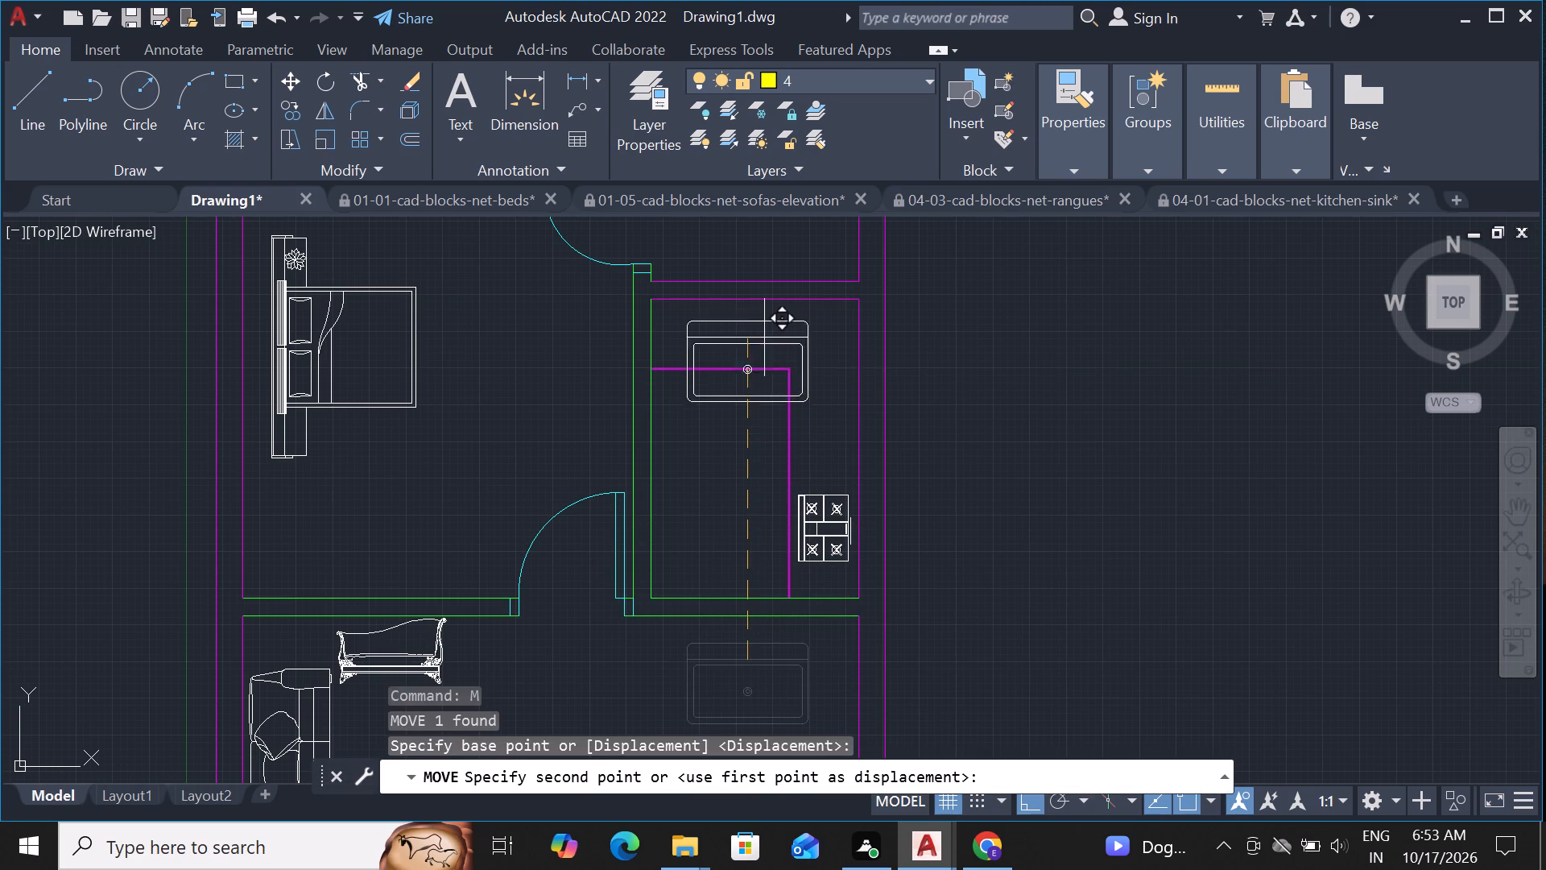
scroll(767, 304, "up", 1)
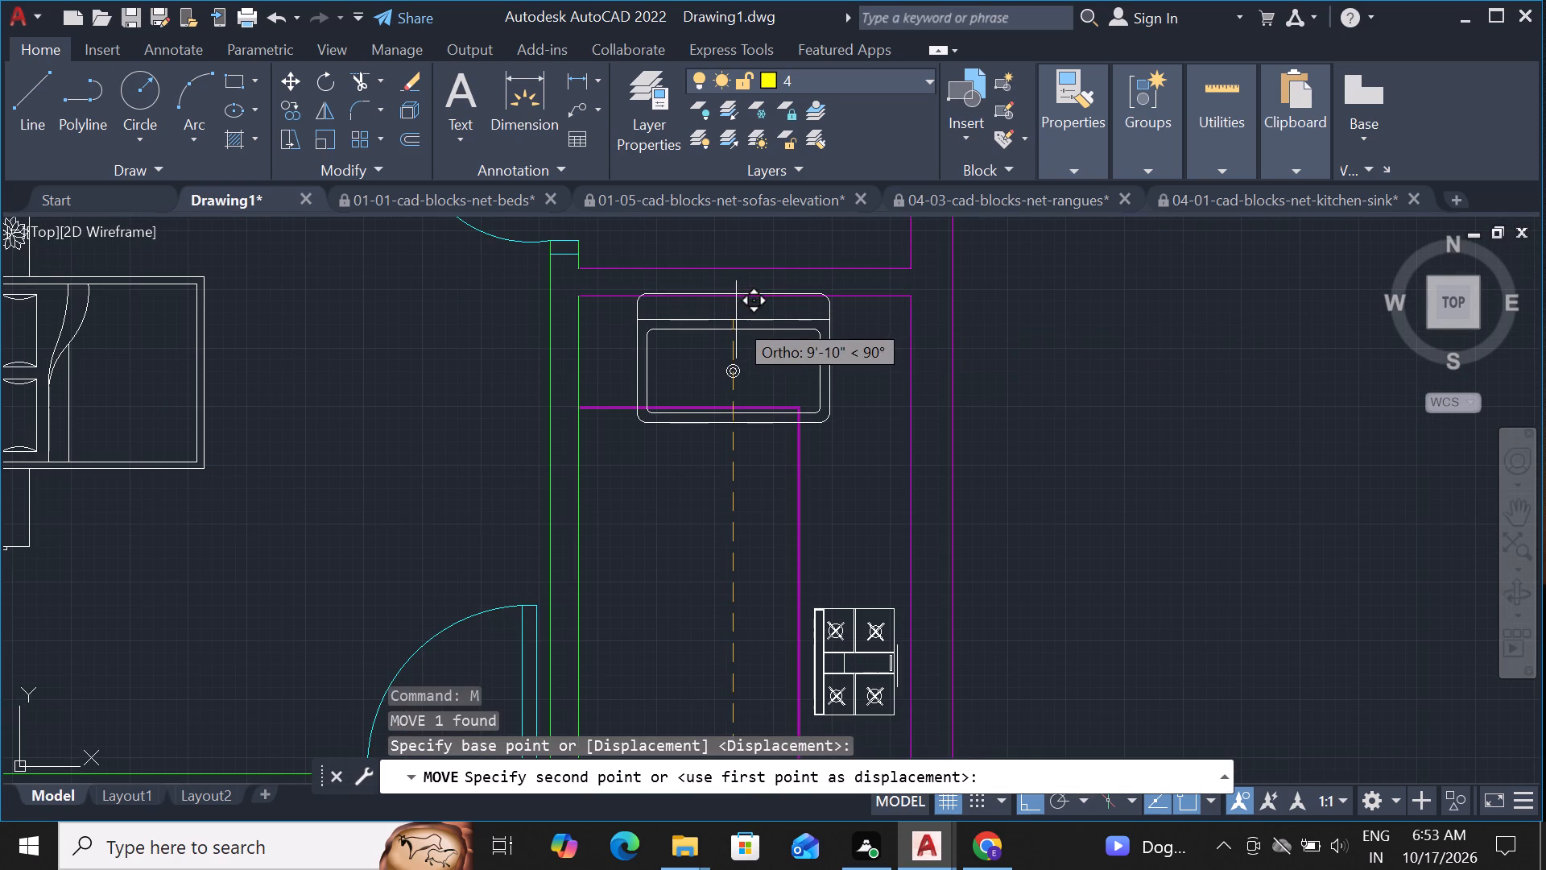
left_click(736, 320)
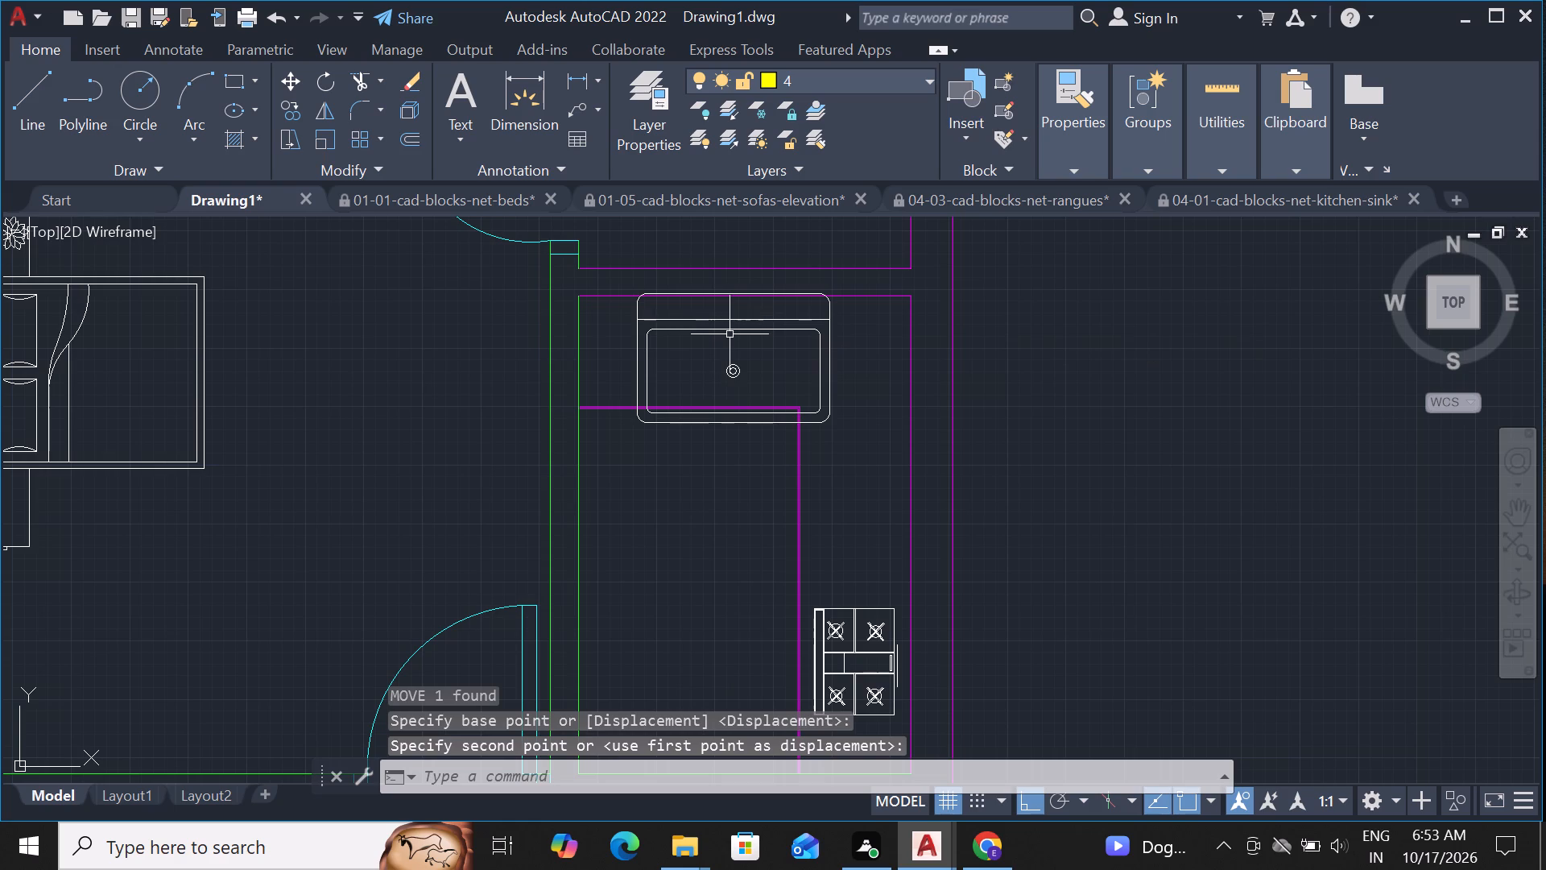
Scale the sink down to about half its size from a base point near its upper middle, so it fits the counter's depth.
type("SC")
key("space")
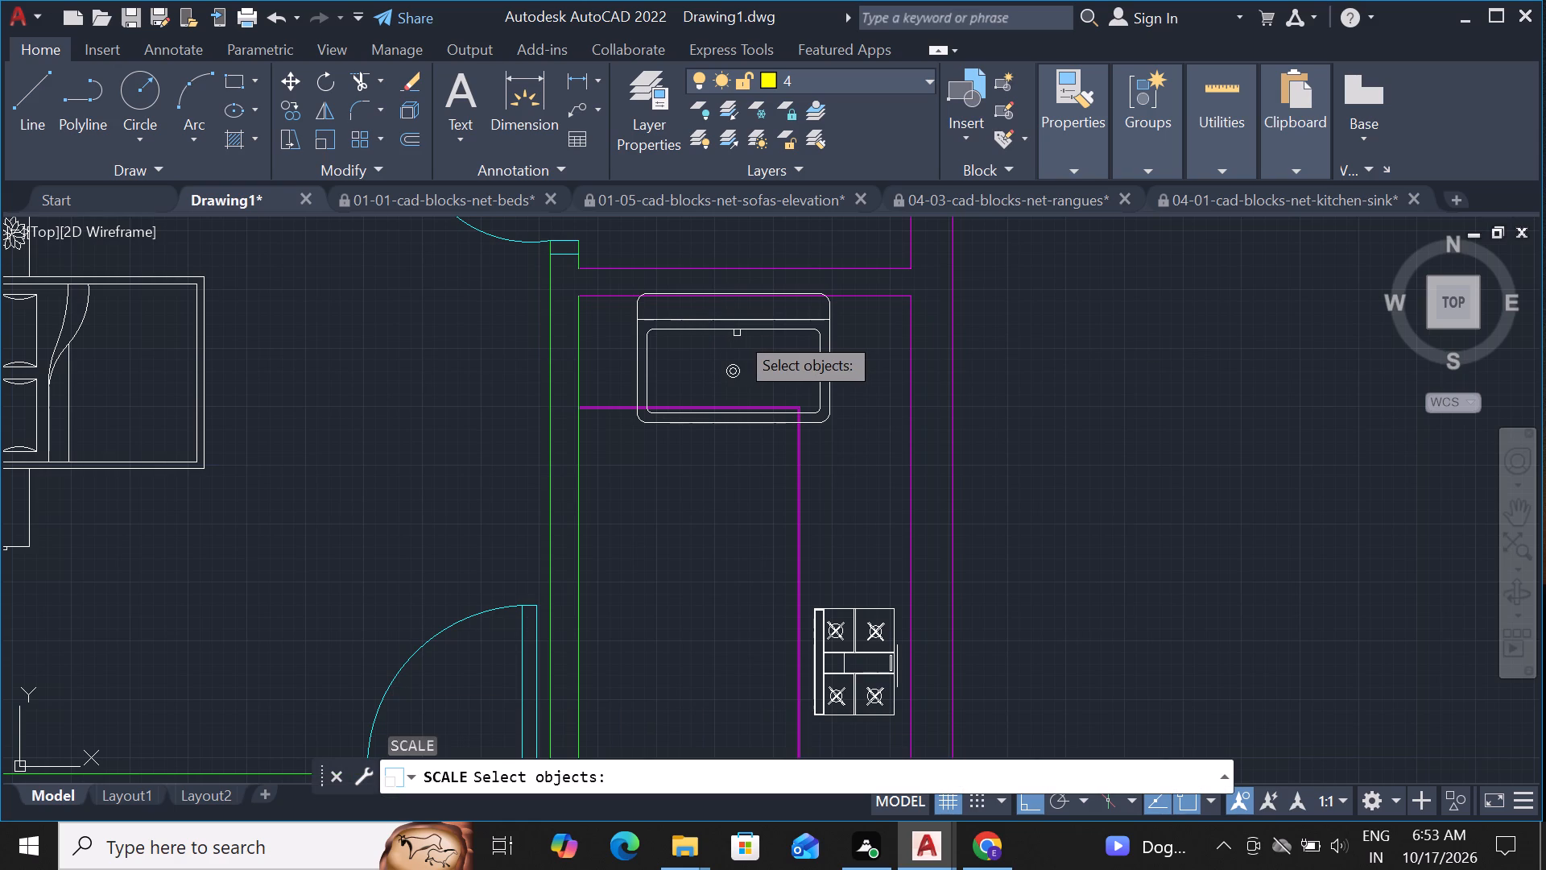
left_click(737, 333)
key("space")
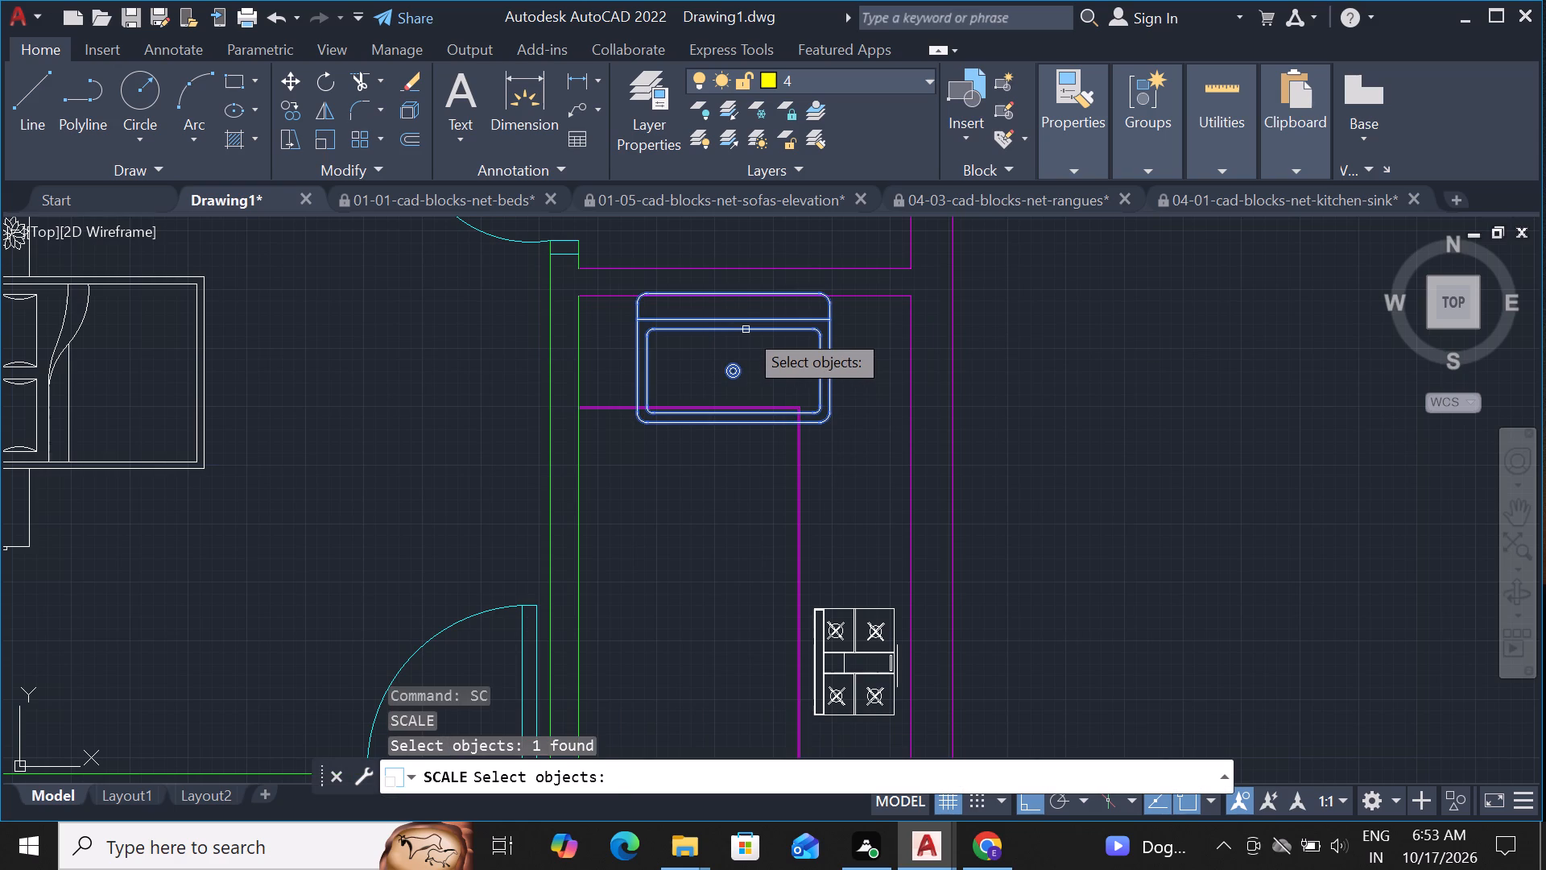
left_click(750, 325)
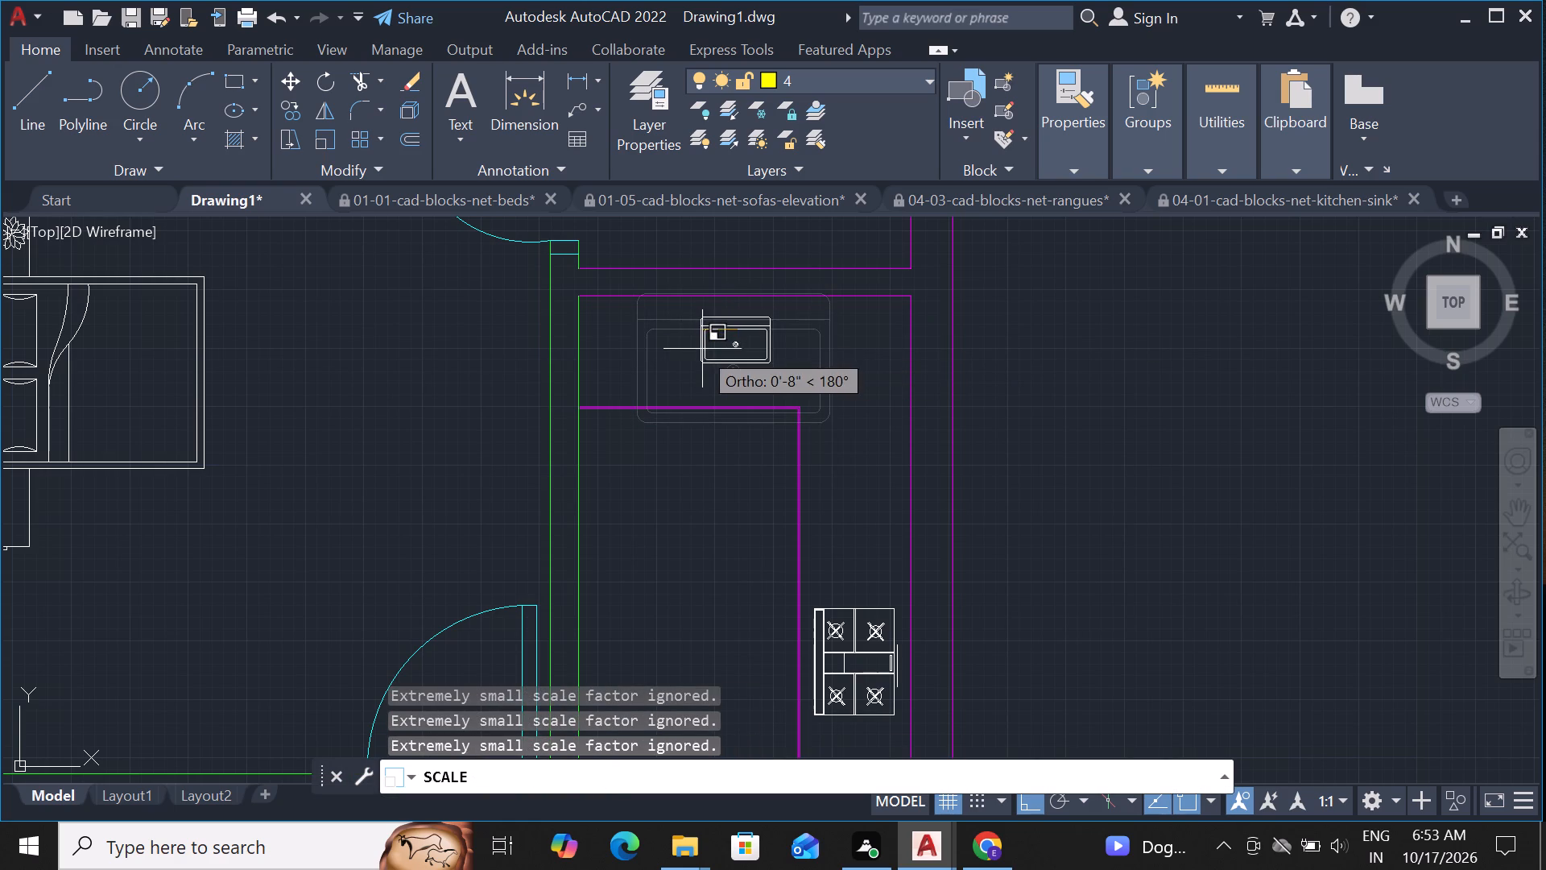
left_click(687, 360)
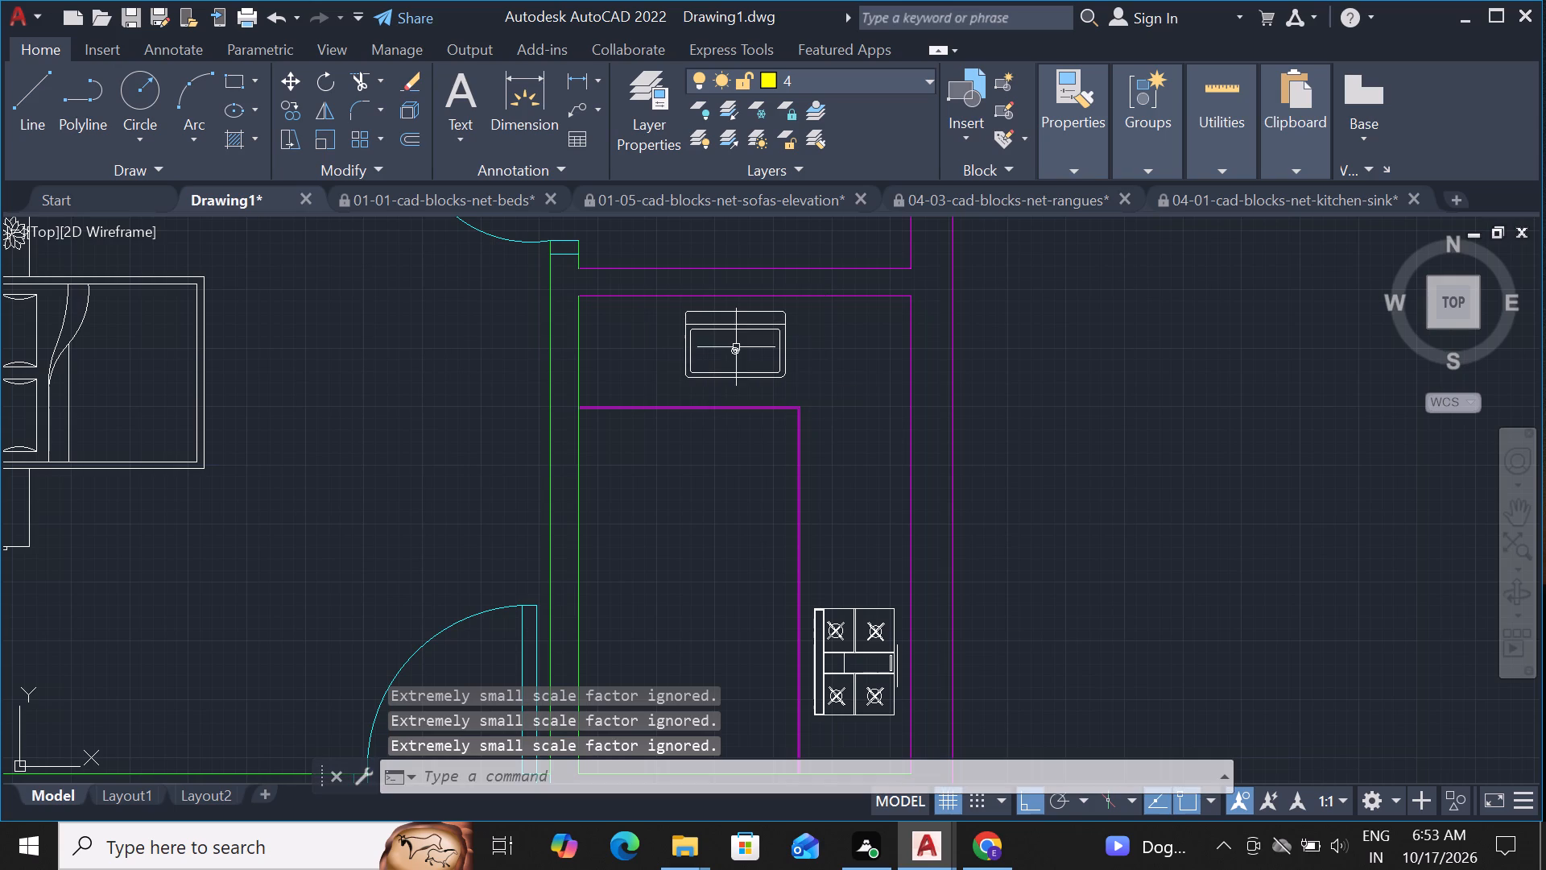
left_click(775, 339)
key("Escape")
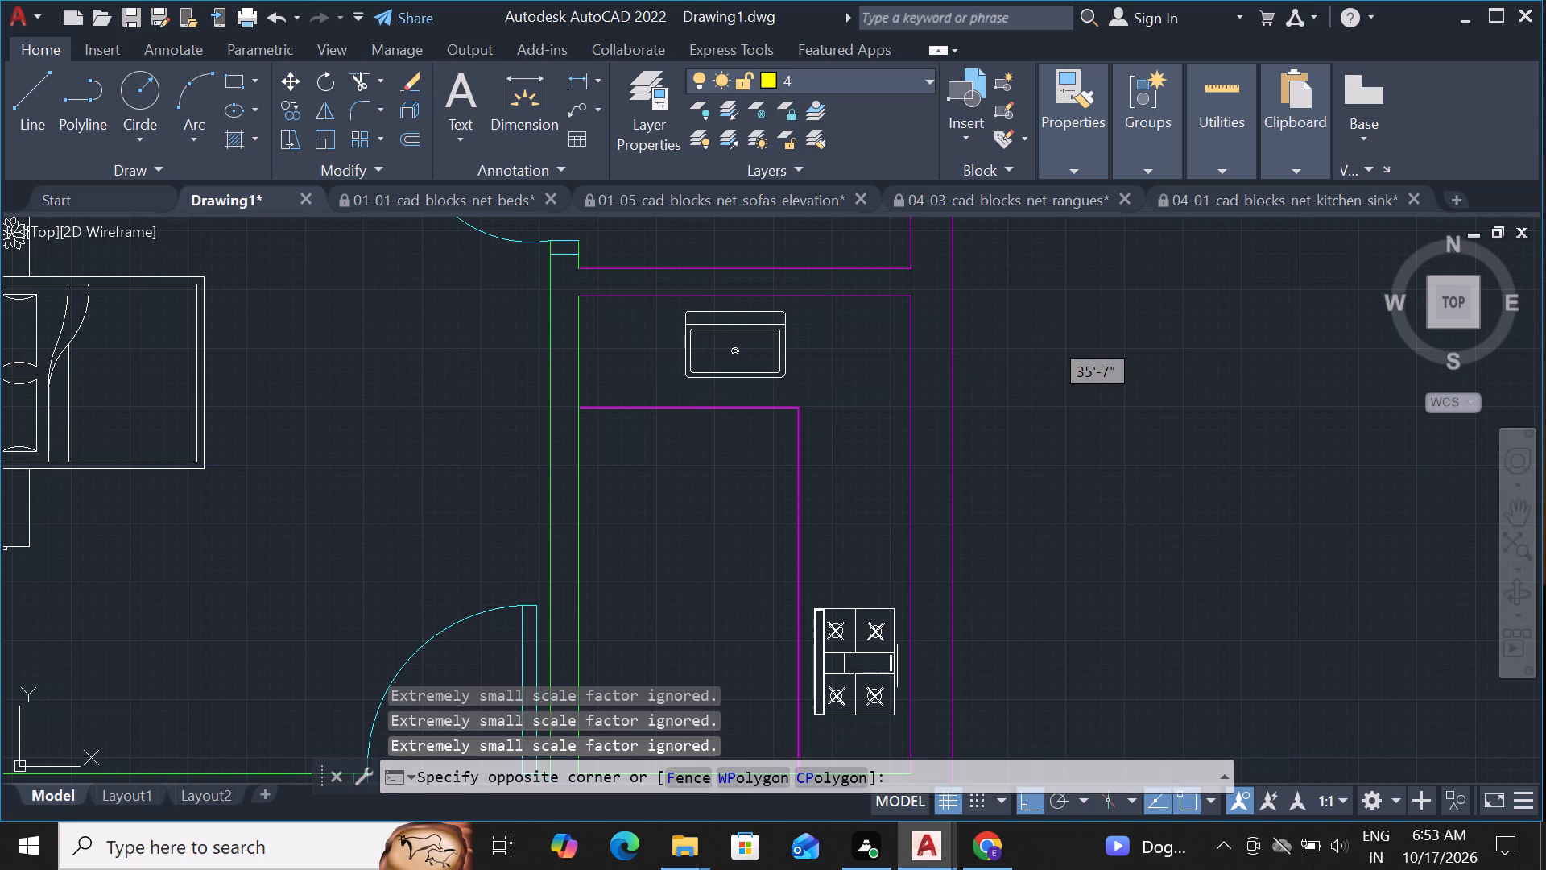
Move the scaled sink about 1'-8" left and 3" down, to the counter's left end beside the partition wall.
type("M")
key("space")
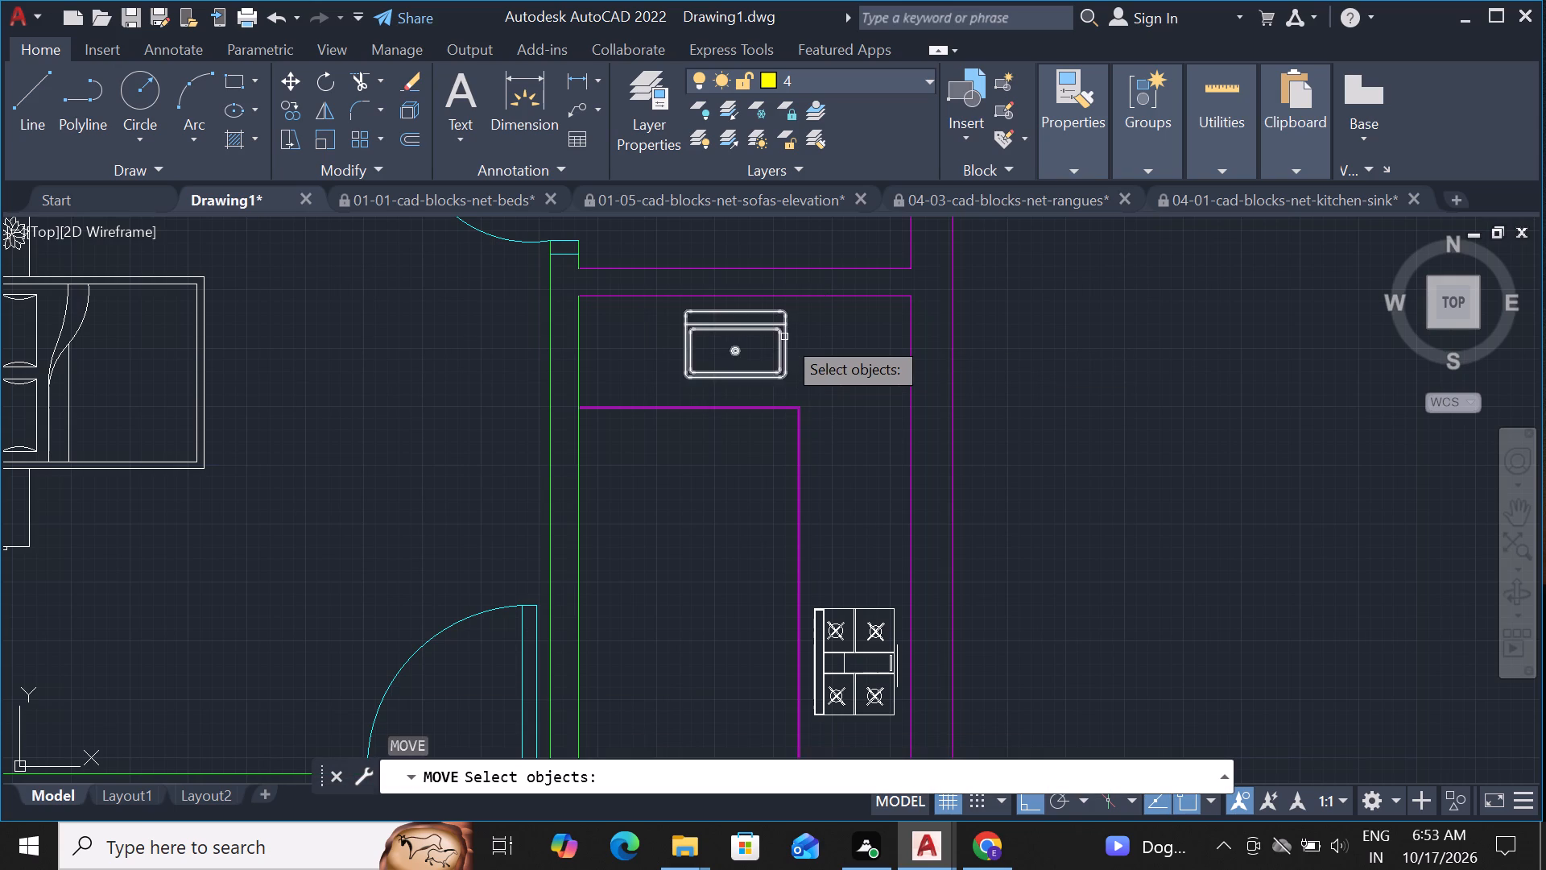
left_click(784, 337)
key("space")
left_click(784, 337)
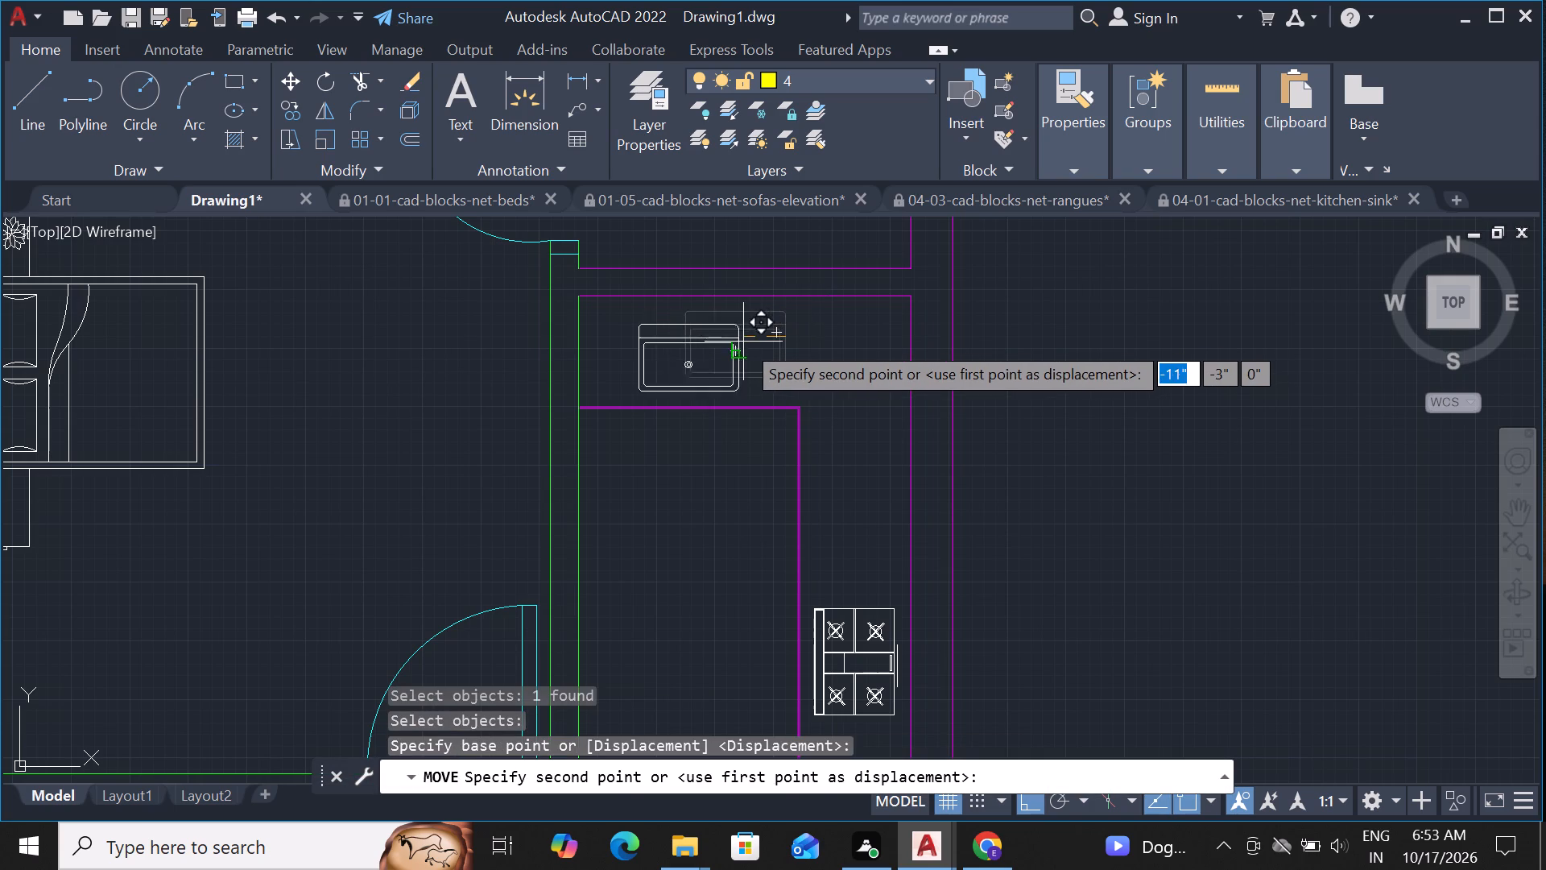
left_click(701, 350)
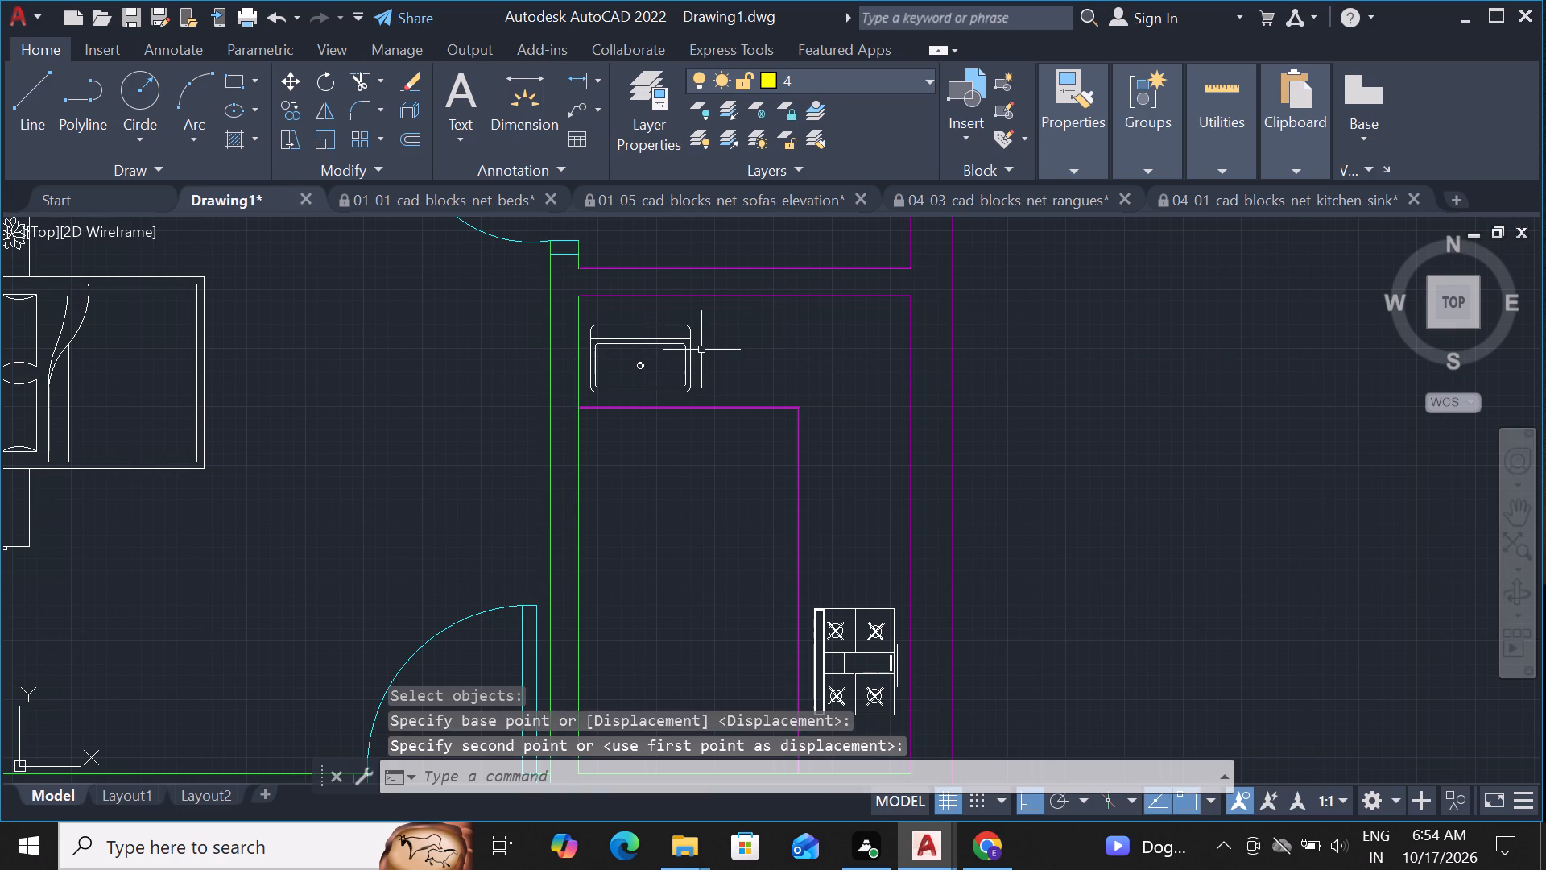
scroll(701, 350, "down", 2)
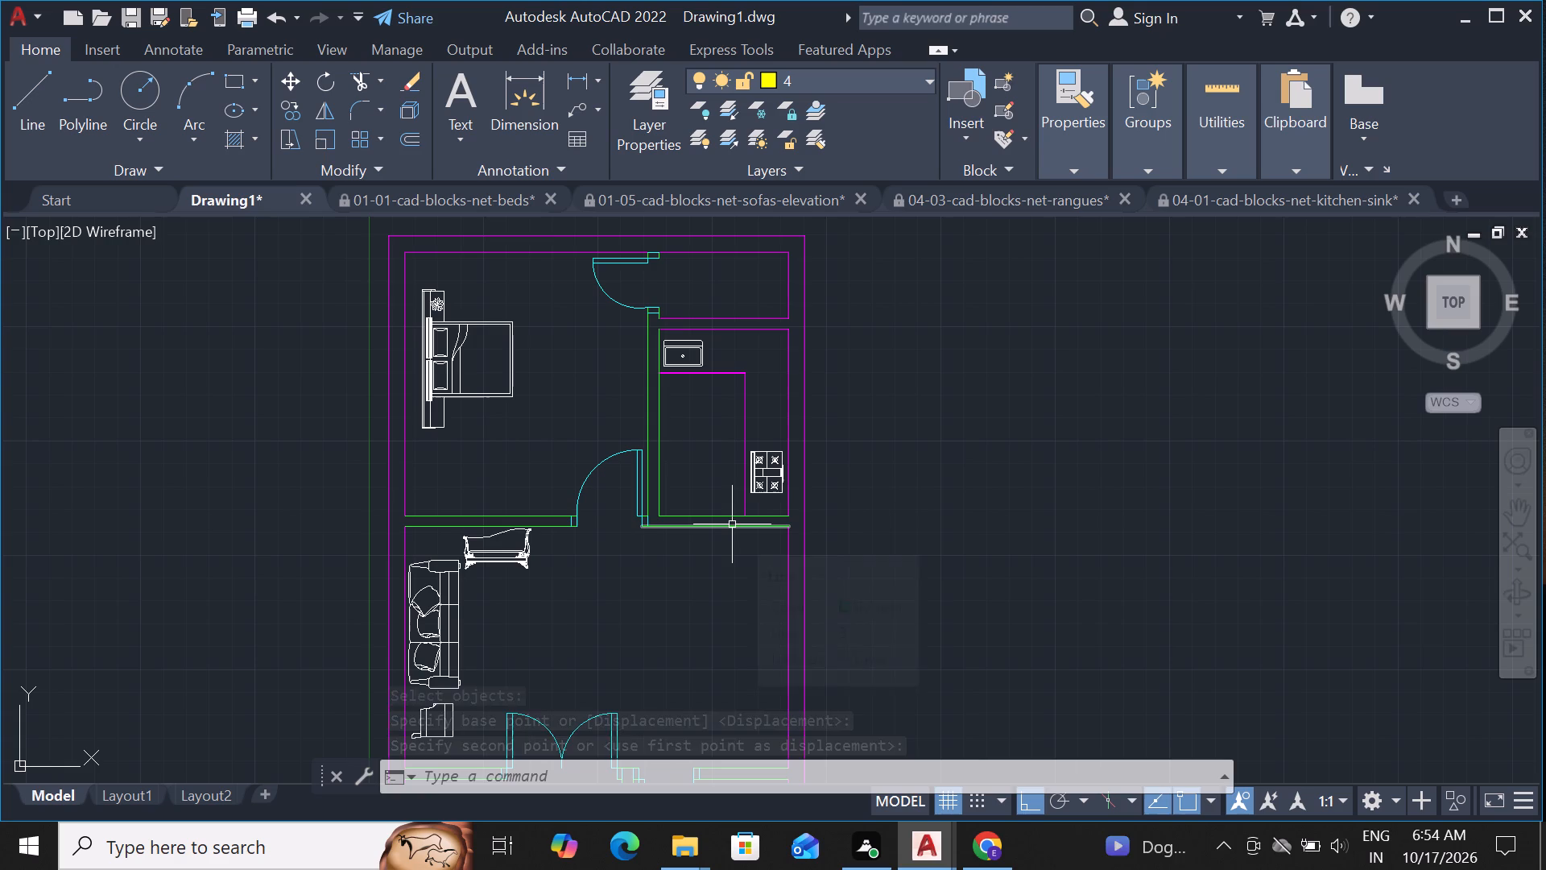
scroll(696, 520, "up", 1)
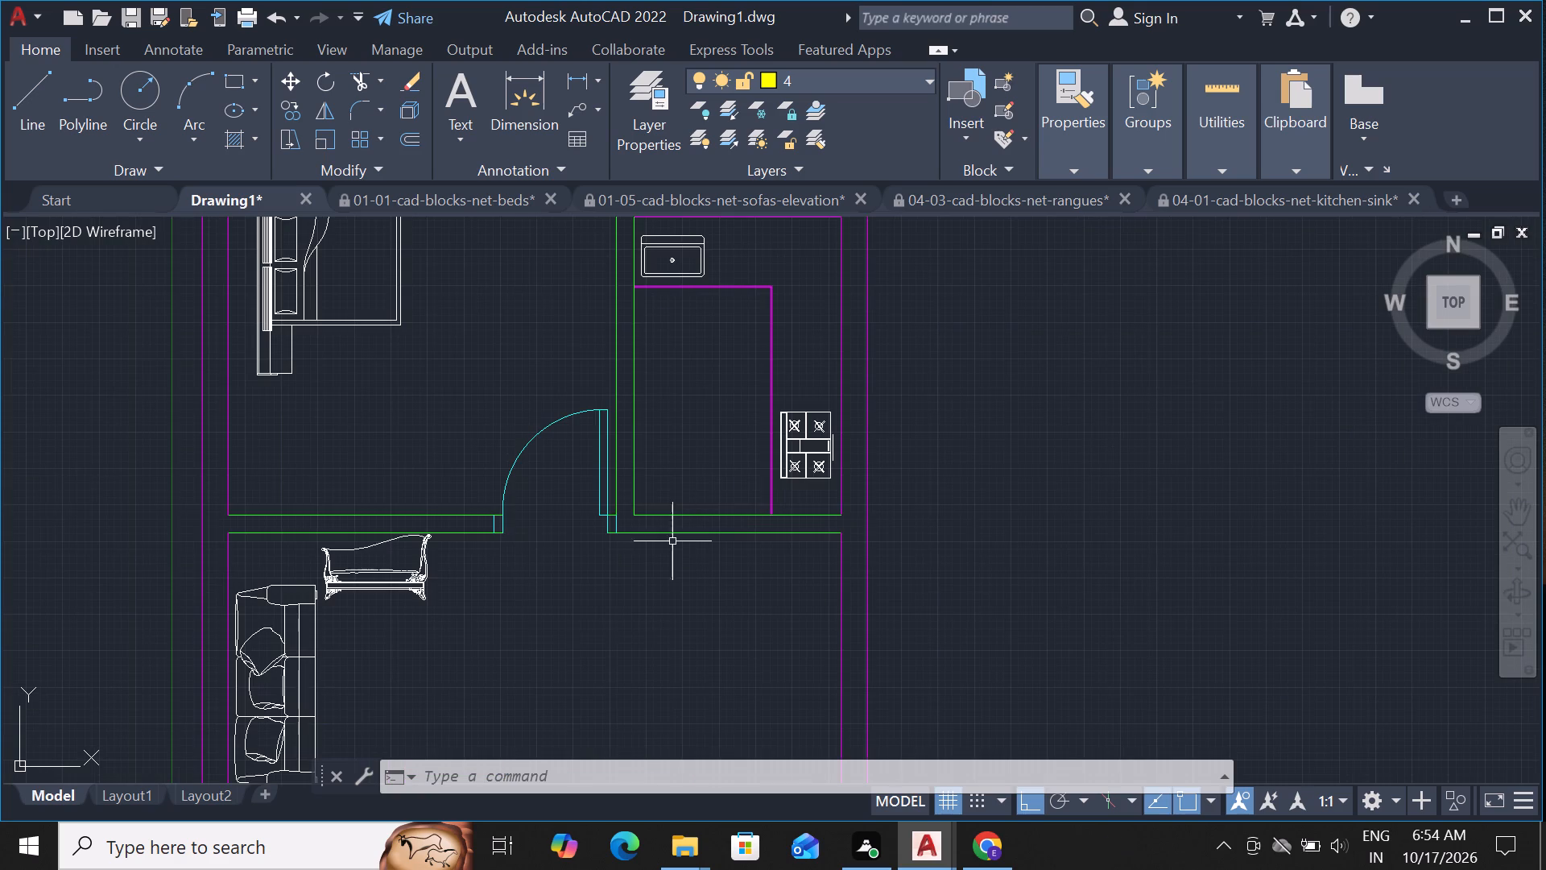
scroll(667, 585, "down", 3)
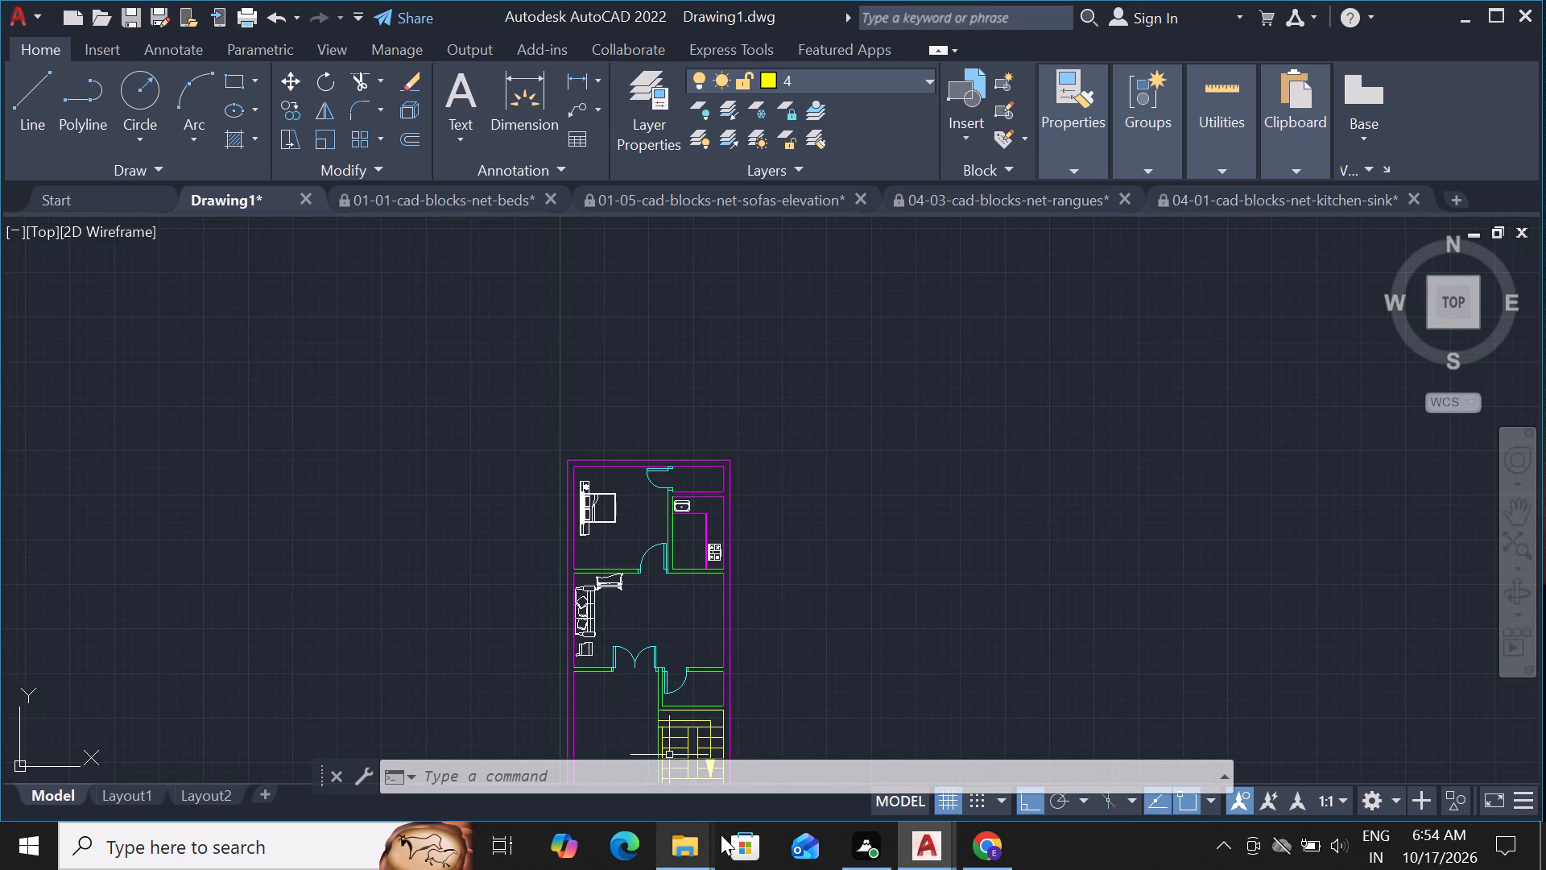
Open the drawing inside the downloaded 01-10-cad-blocks-net-tables zip from Chrome's download history as read-only.
left_click(975, 855)
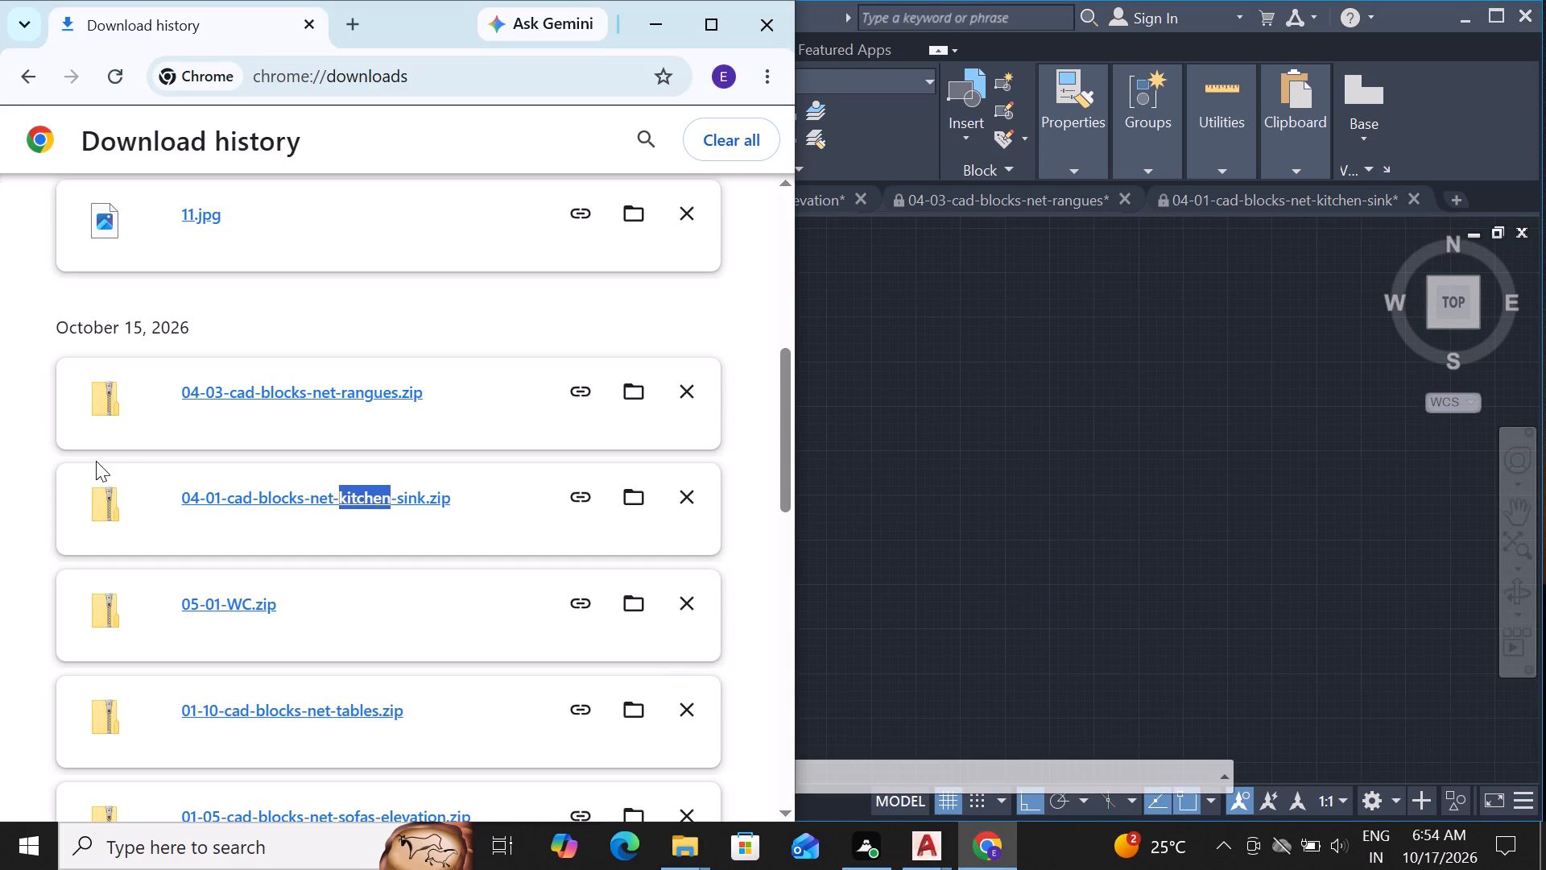
double_click(316, 713)
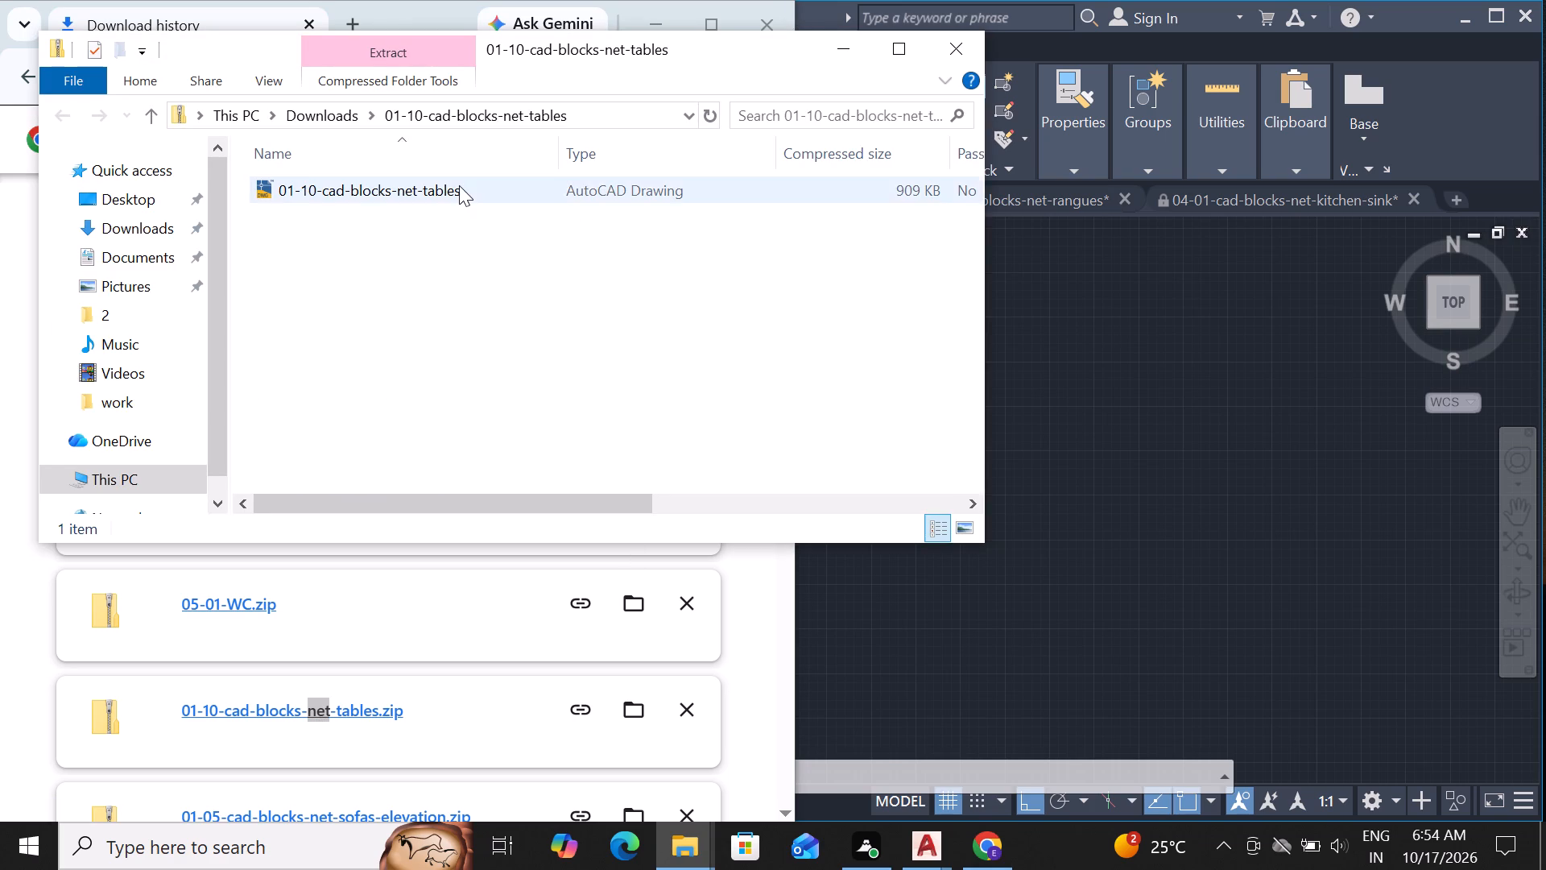
double_click(459, 185)
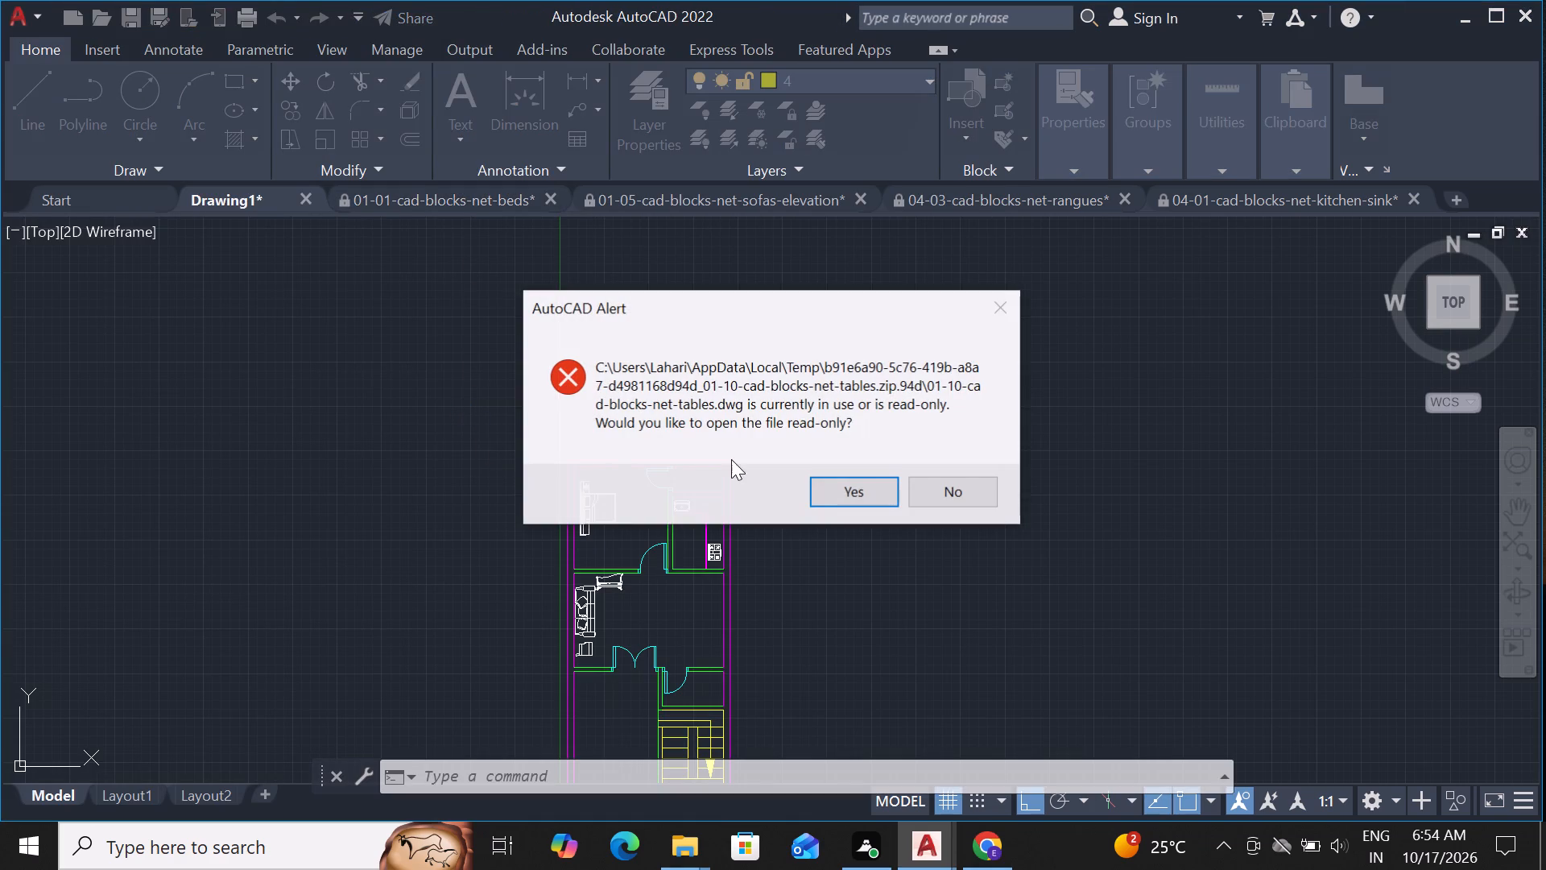
left_click(875, 497)
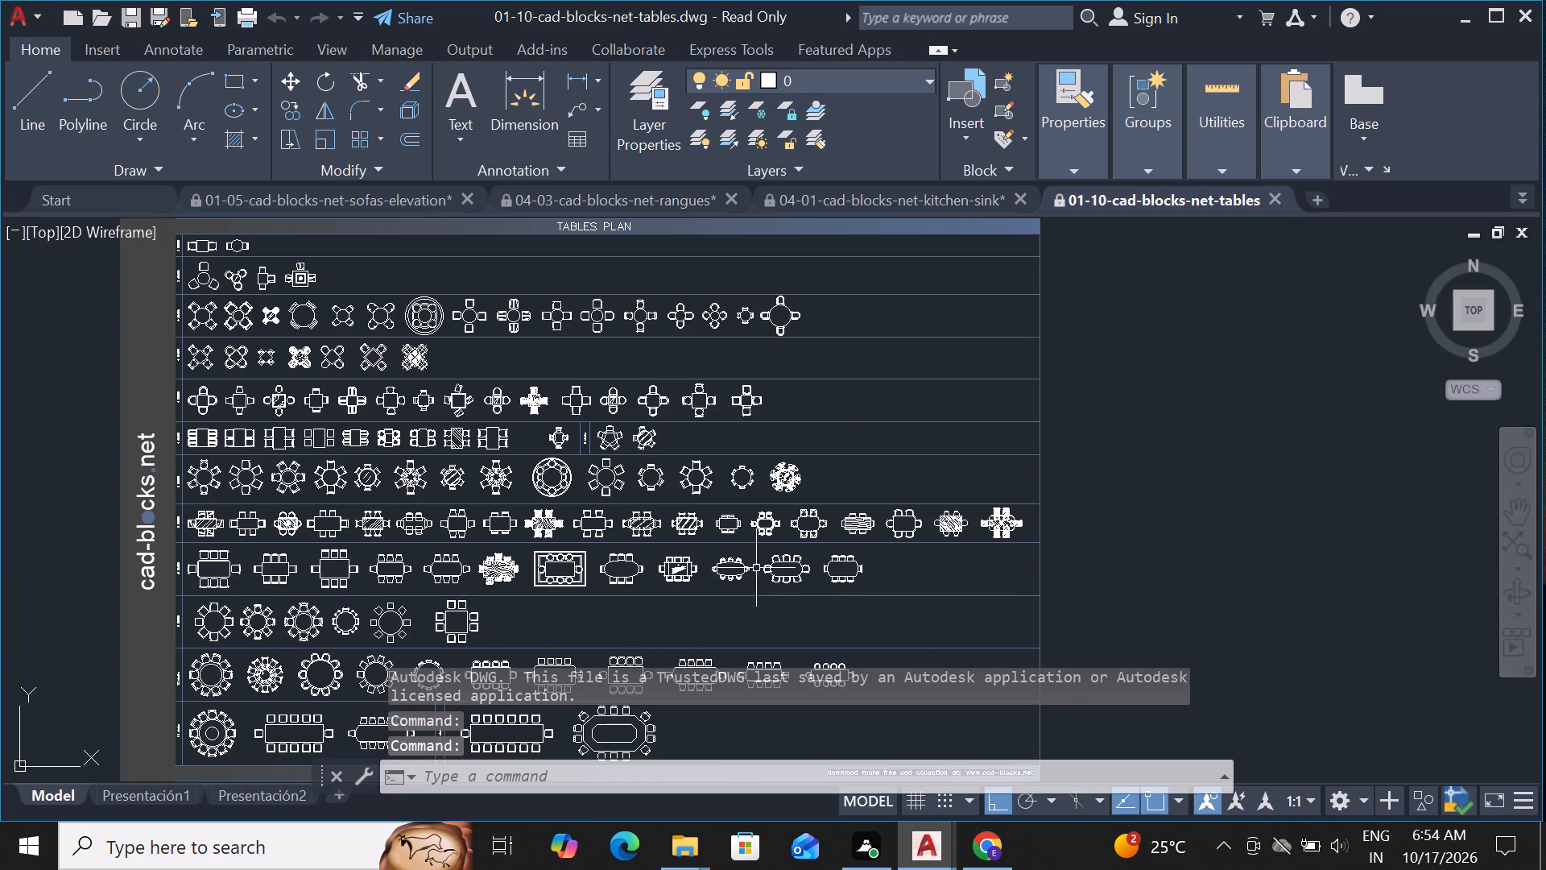
Copy the small six-seat rectangular dining table with rounded corners from the tables drawing and paste it into Drawing1.
scroll(738, 527, "up", 3)
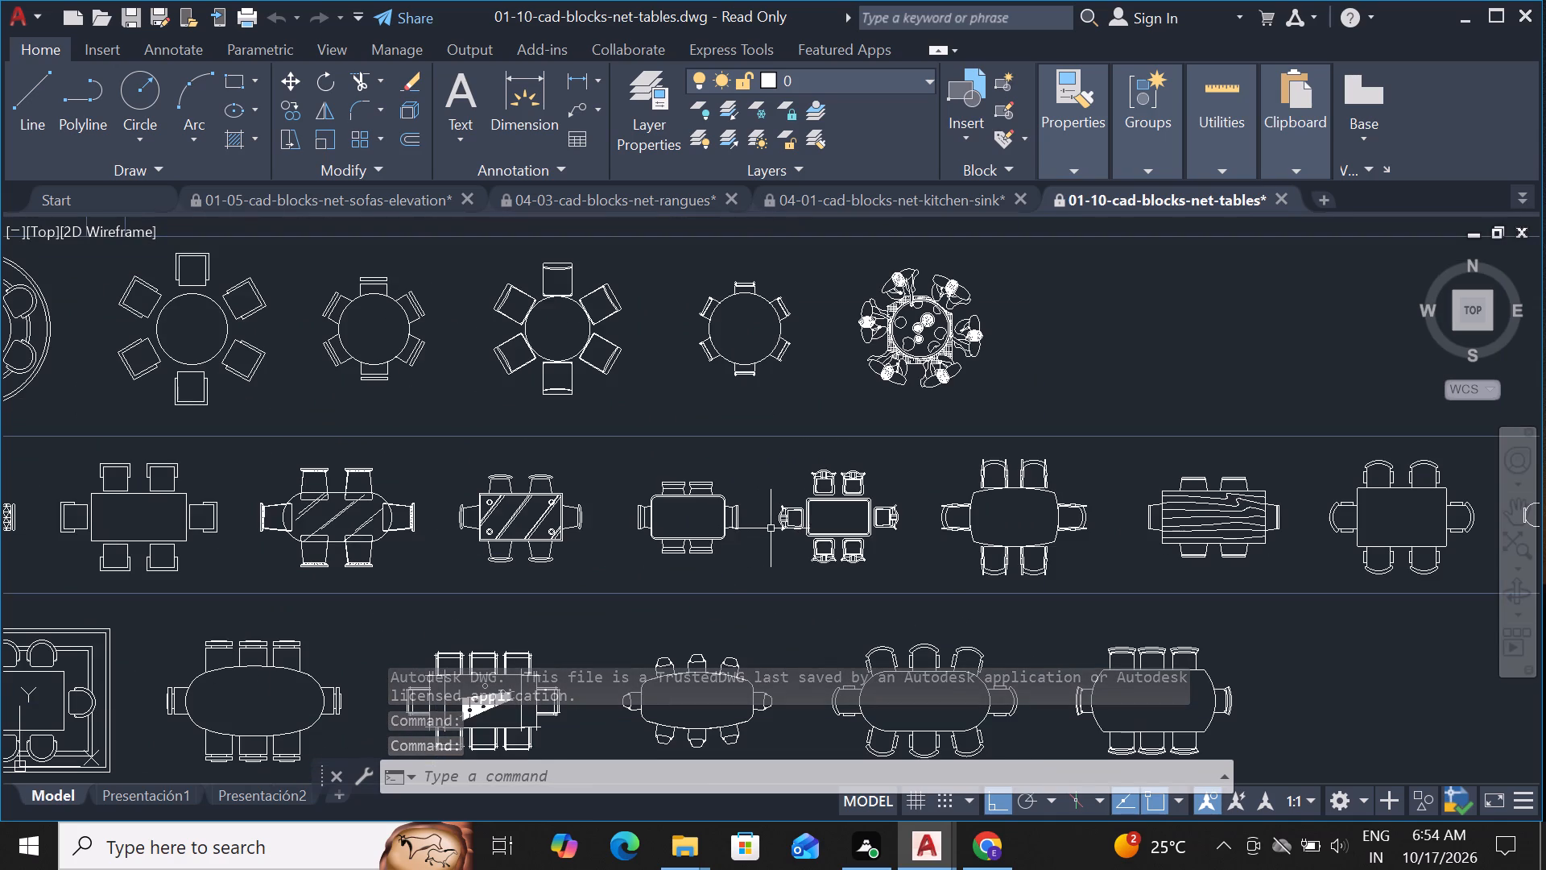
left_click(721, 528)
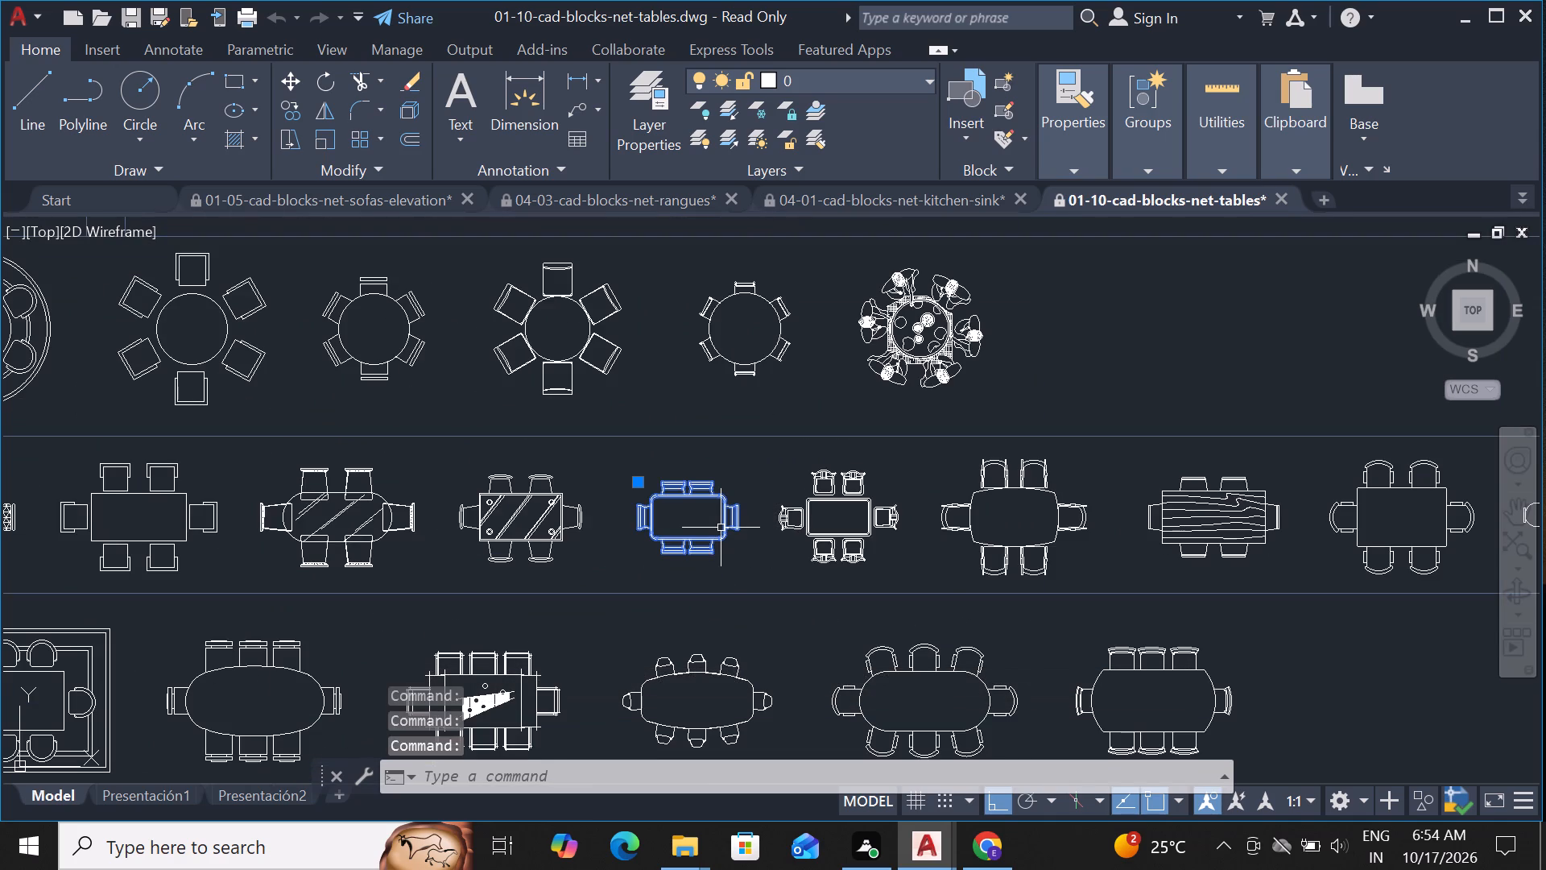
key("ctrl+c")
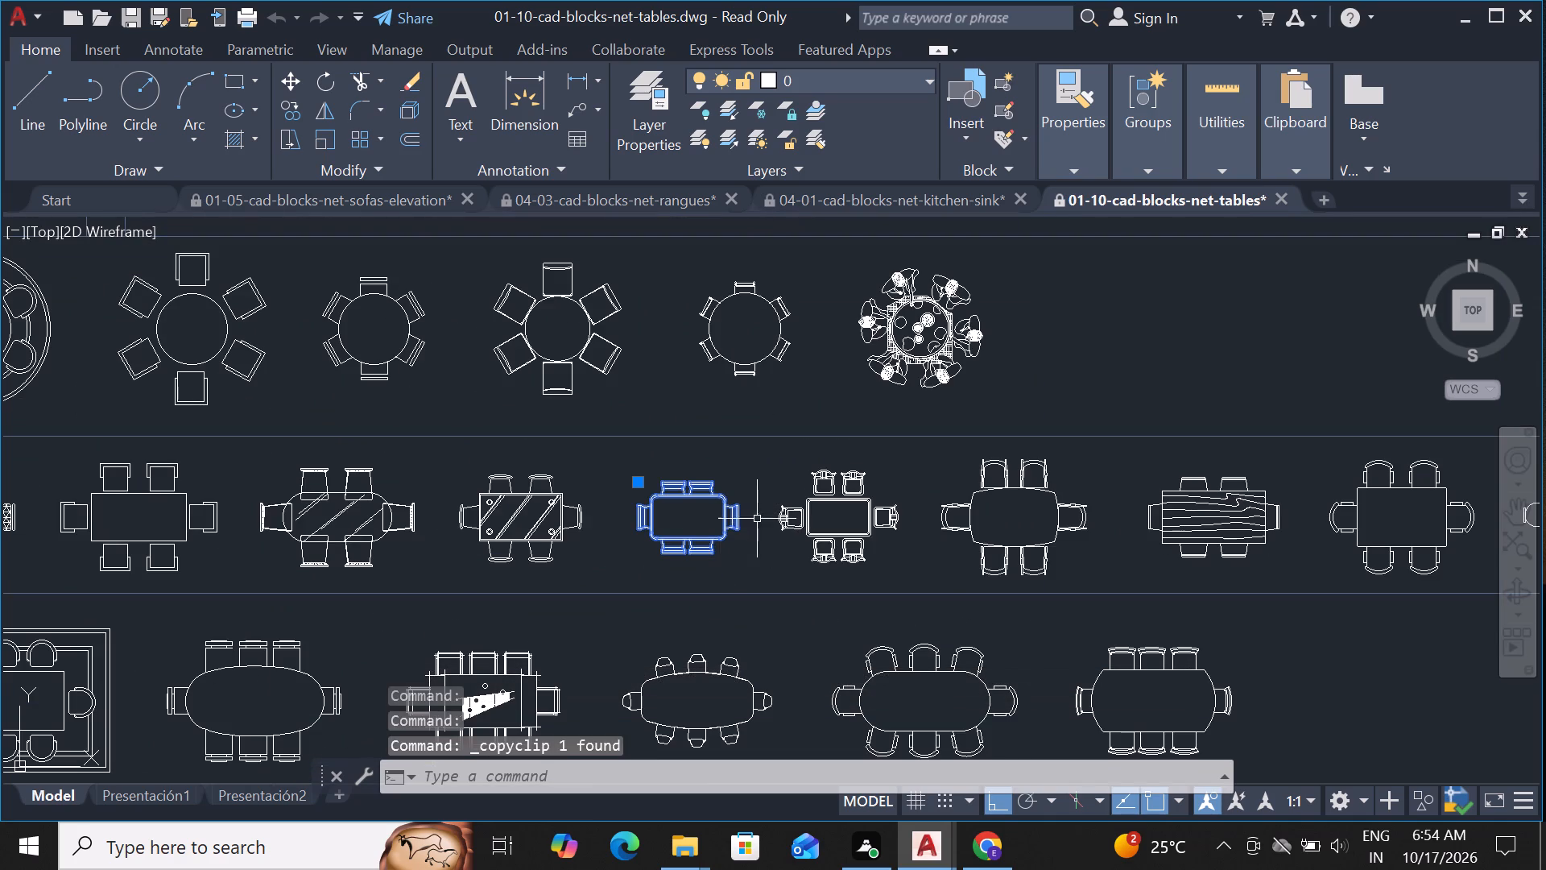
left_click(930, 842)
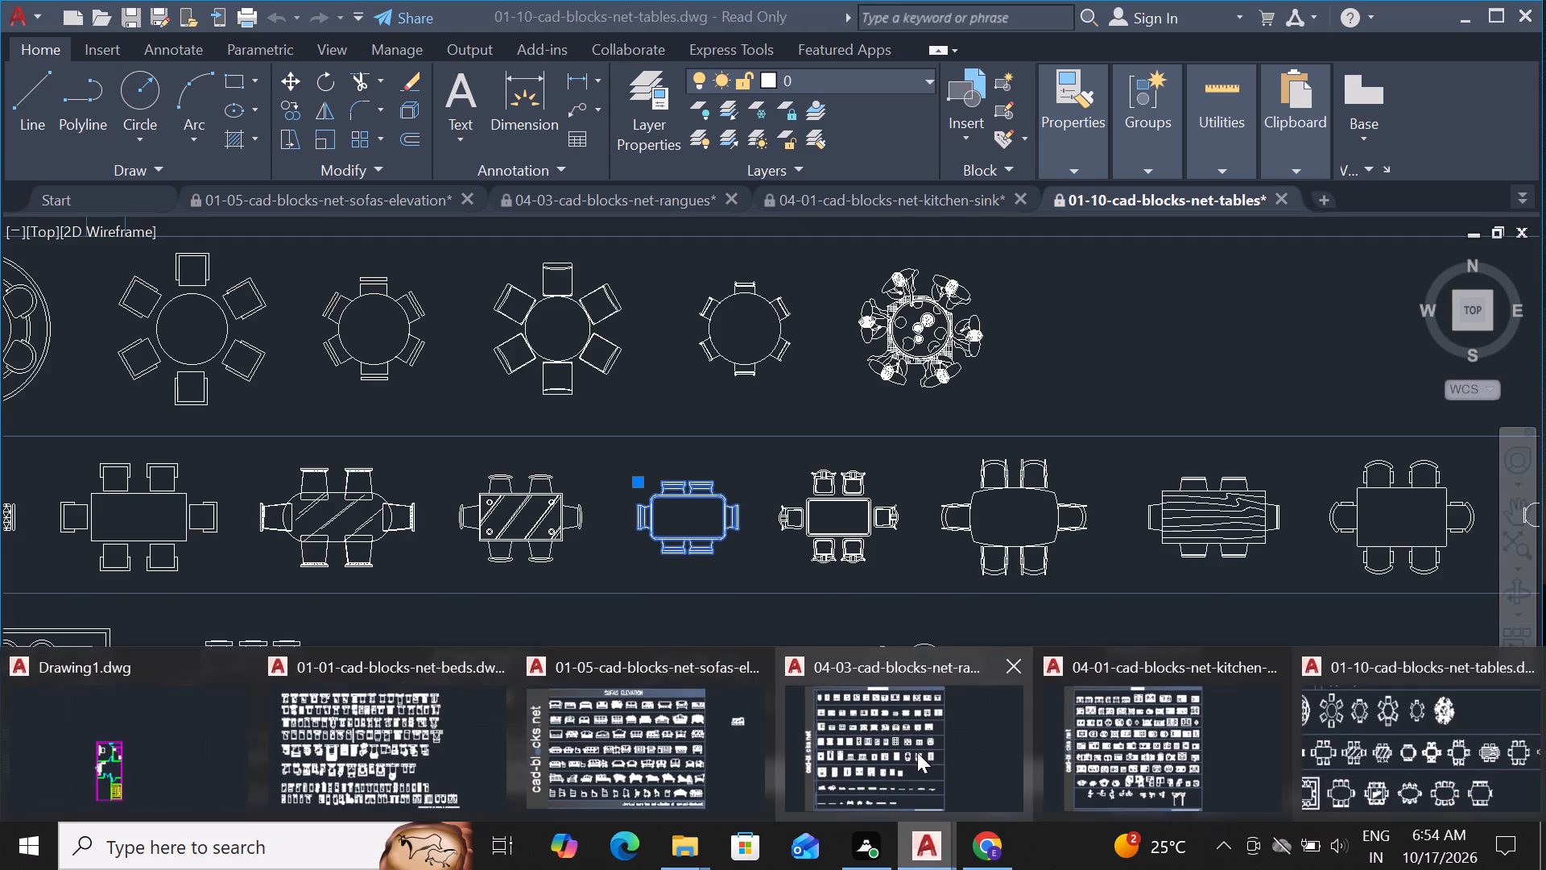
left_click(201, 782)
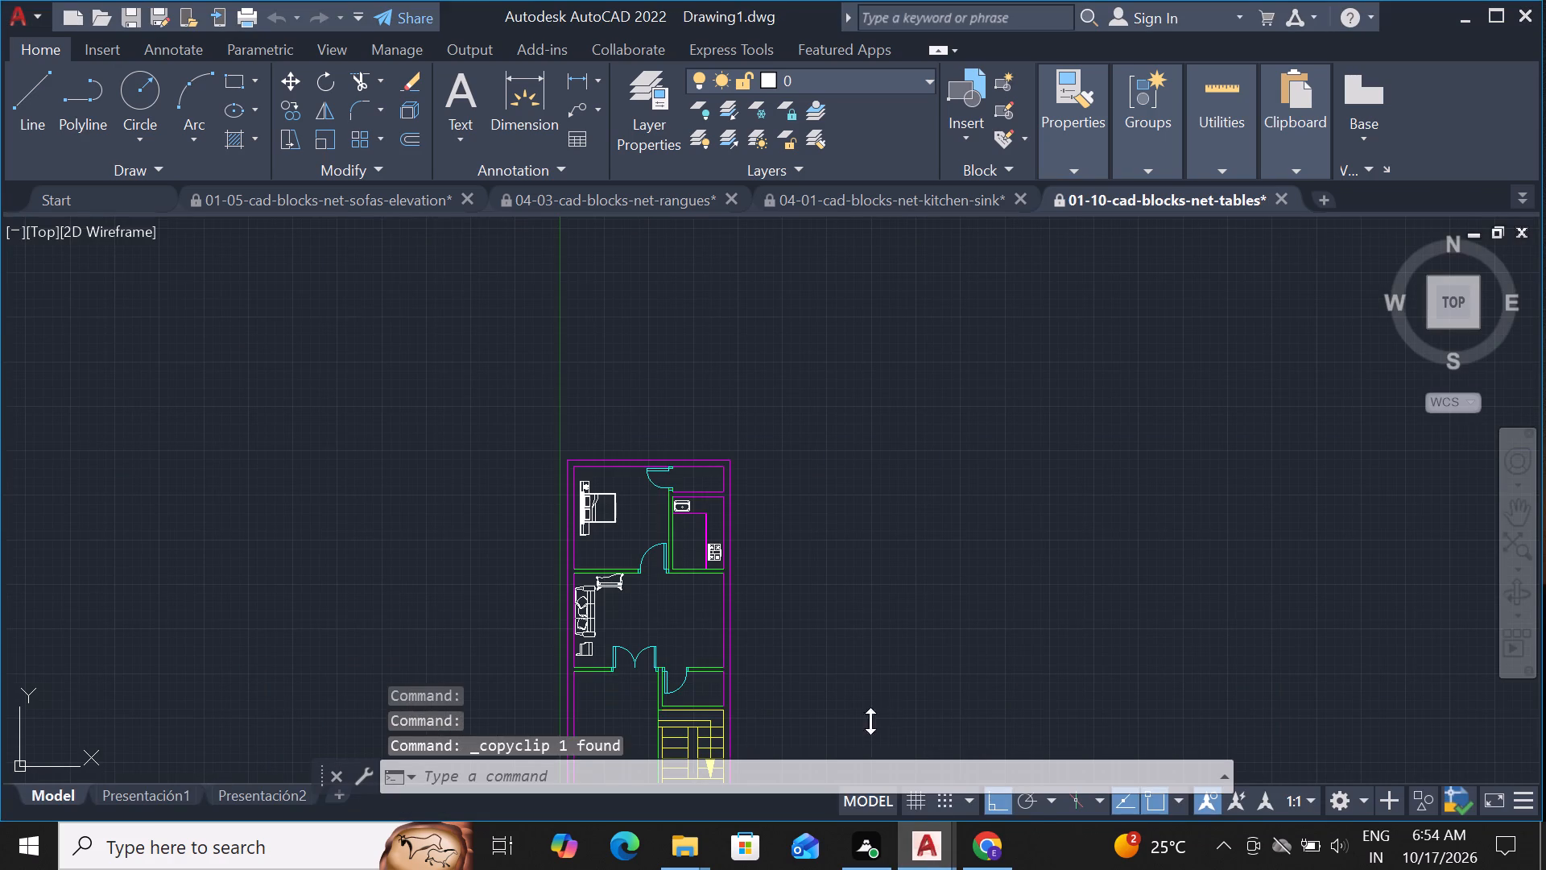
left_click(689, 613)
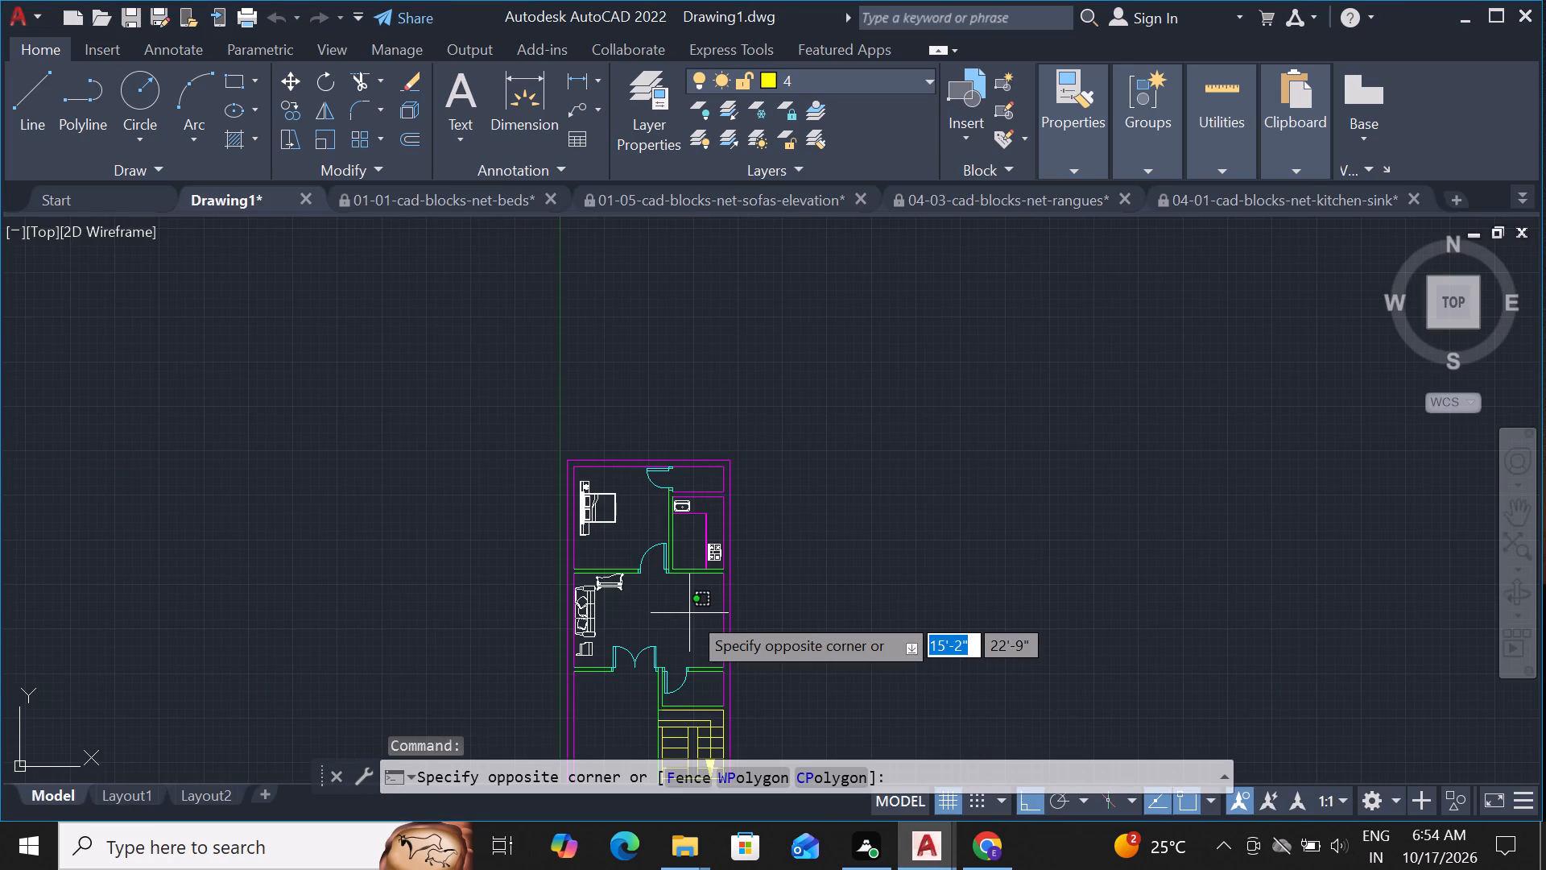
key("ctrl+v")
left_click(689, 613)
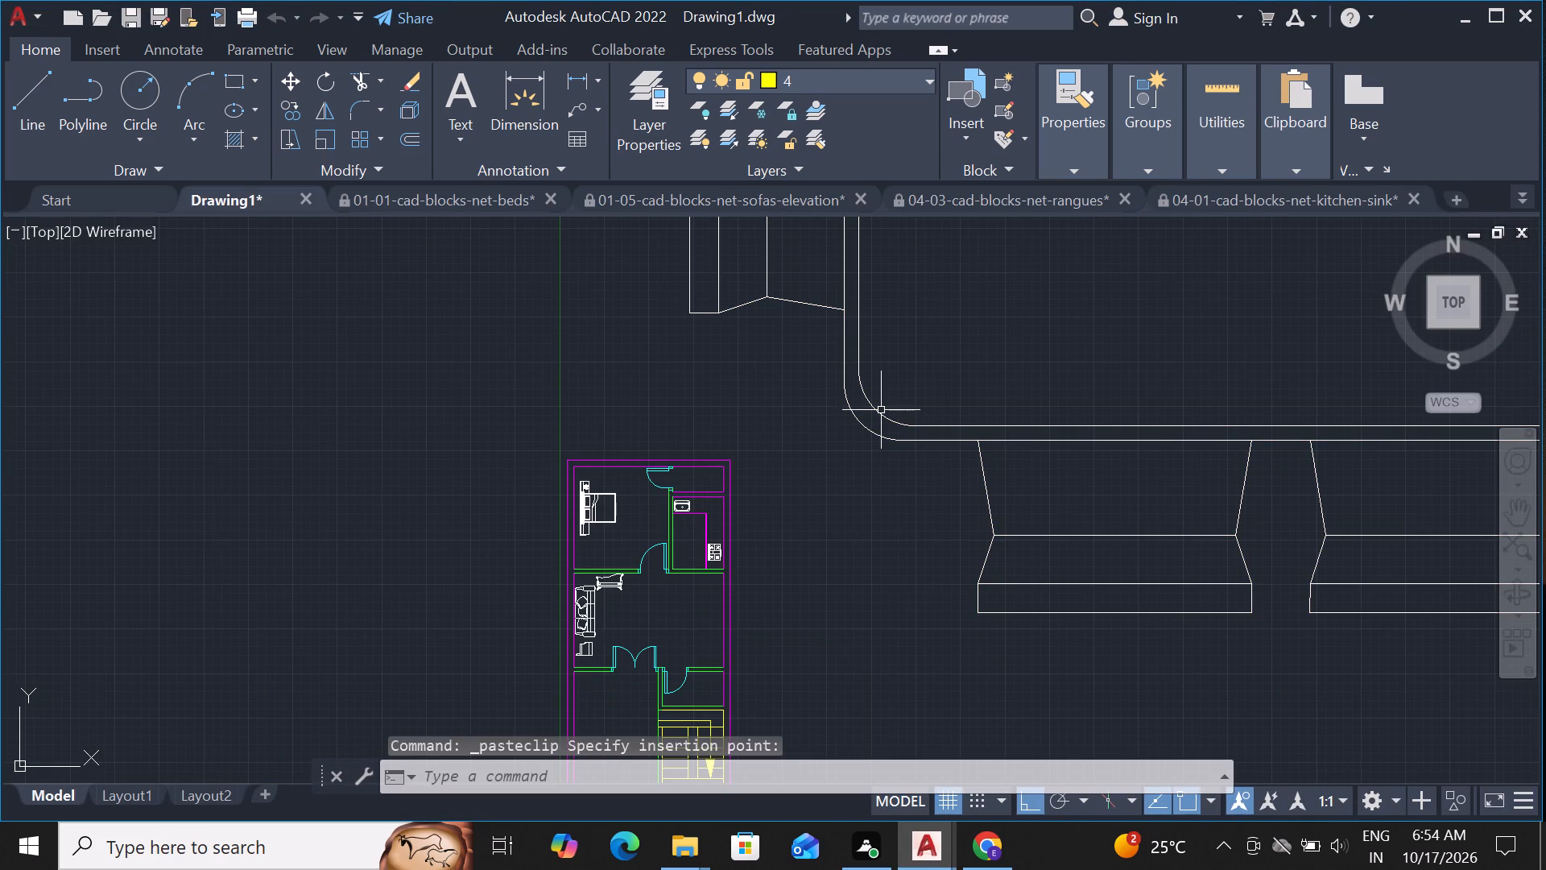
Scale the pasted dining table down freehand until it is small enough to fit in the living room.
left_click(878, 410)
type("SC")
key("space")
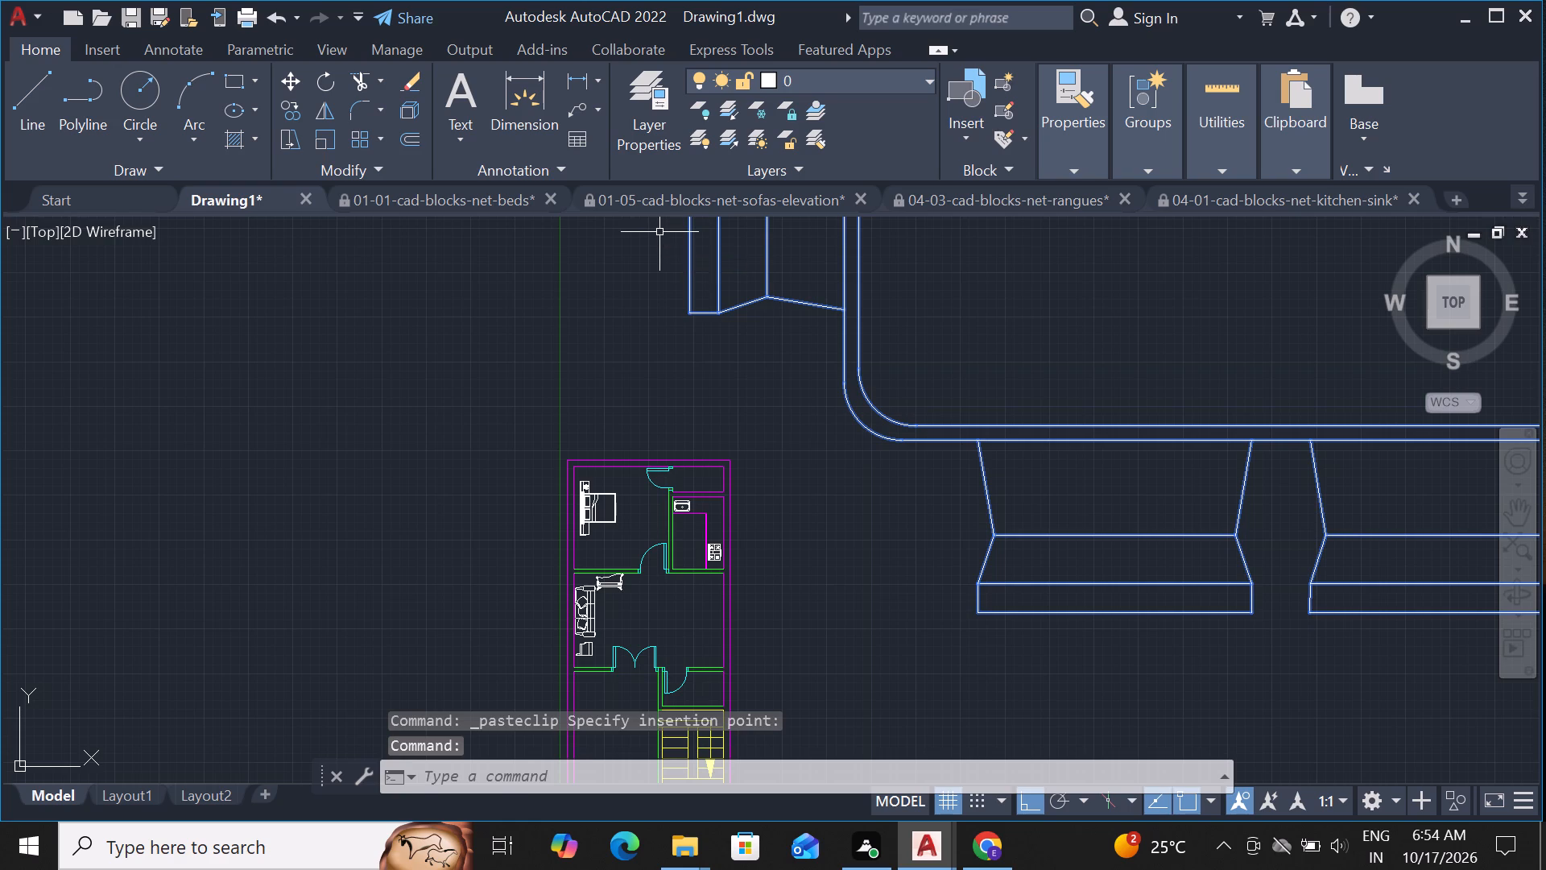
left_click(821, 344)
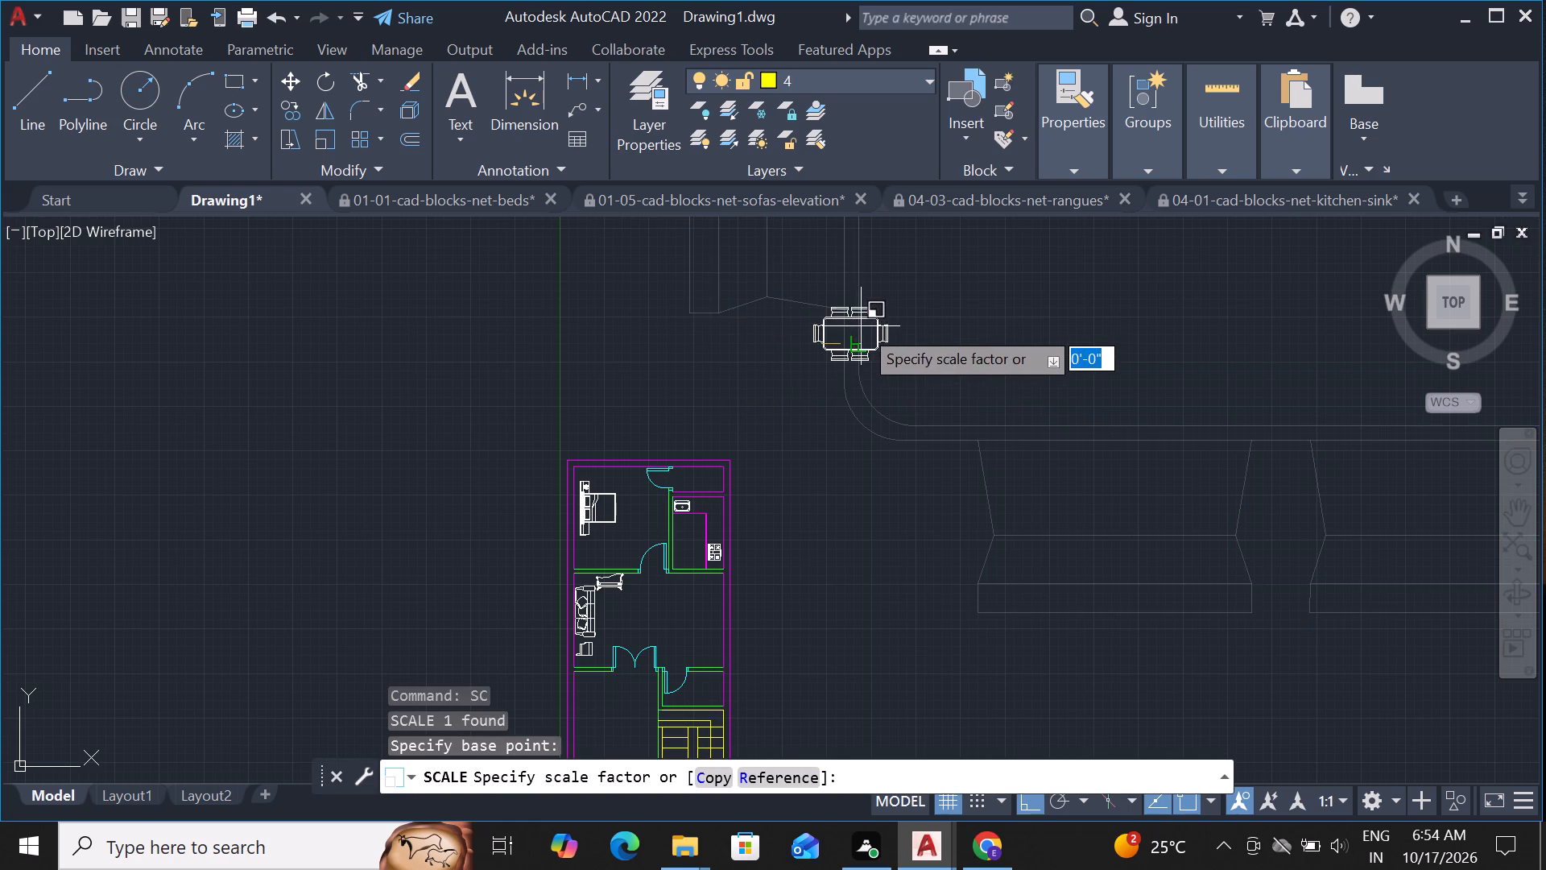
left_click(835, 332)
Move the scaled dining table straight down, outside the plan, until it is level with the living room.
left_click(829, 346)
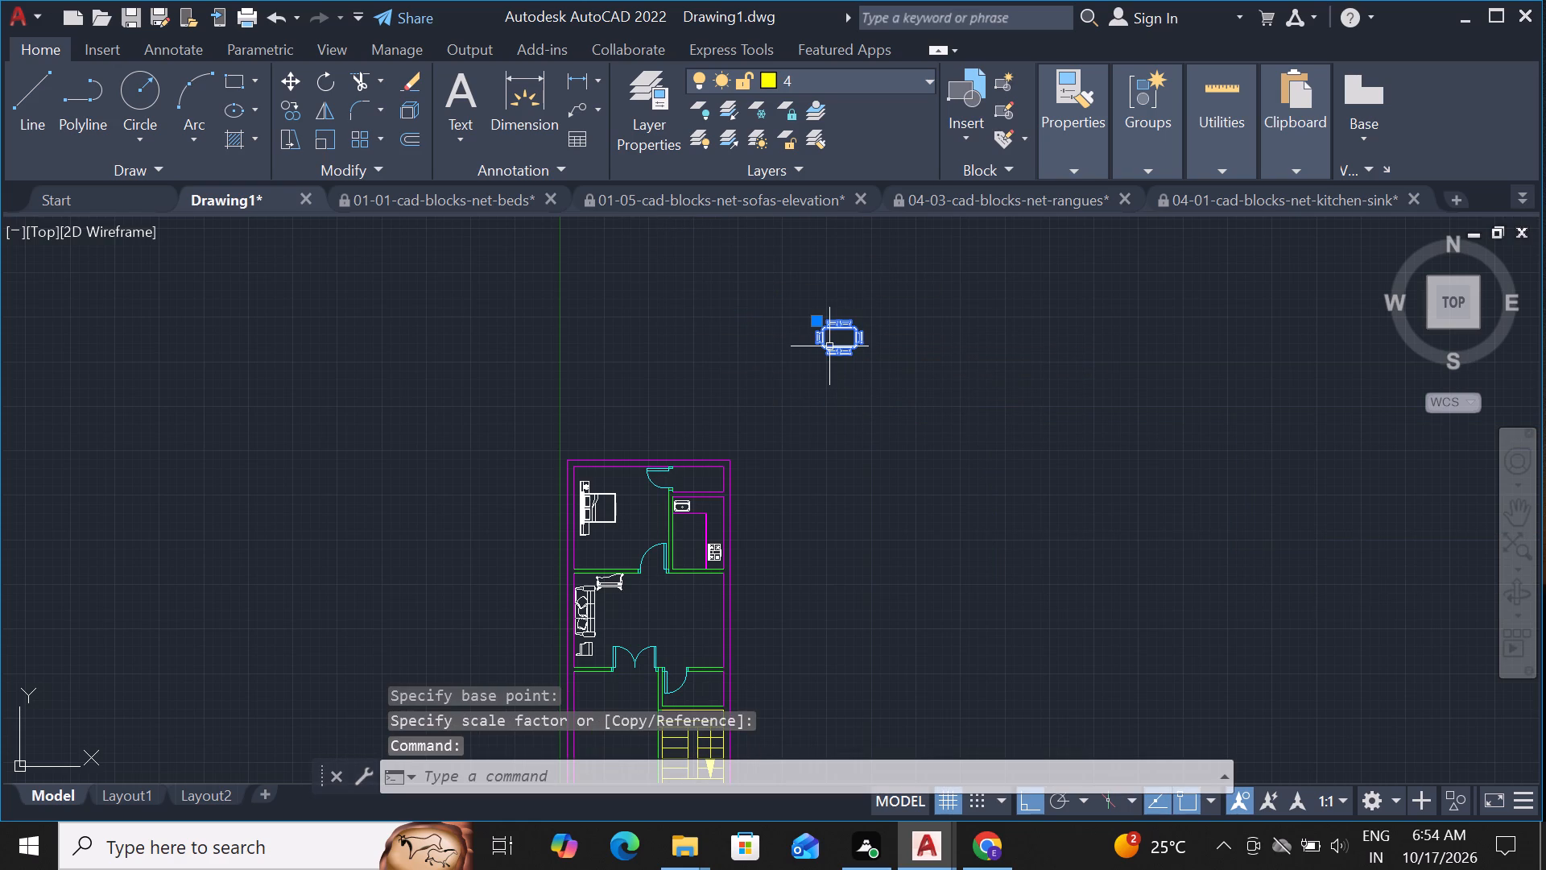
type("M")
key("space")
left_click(835, 357)
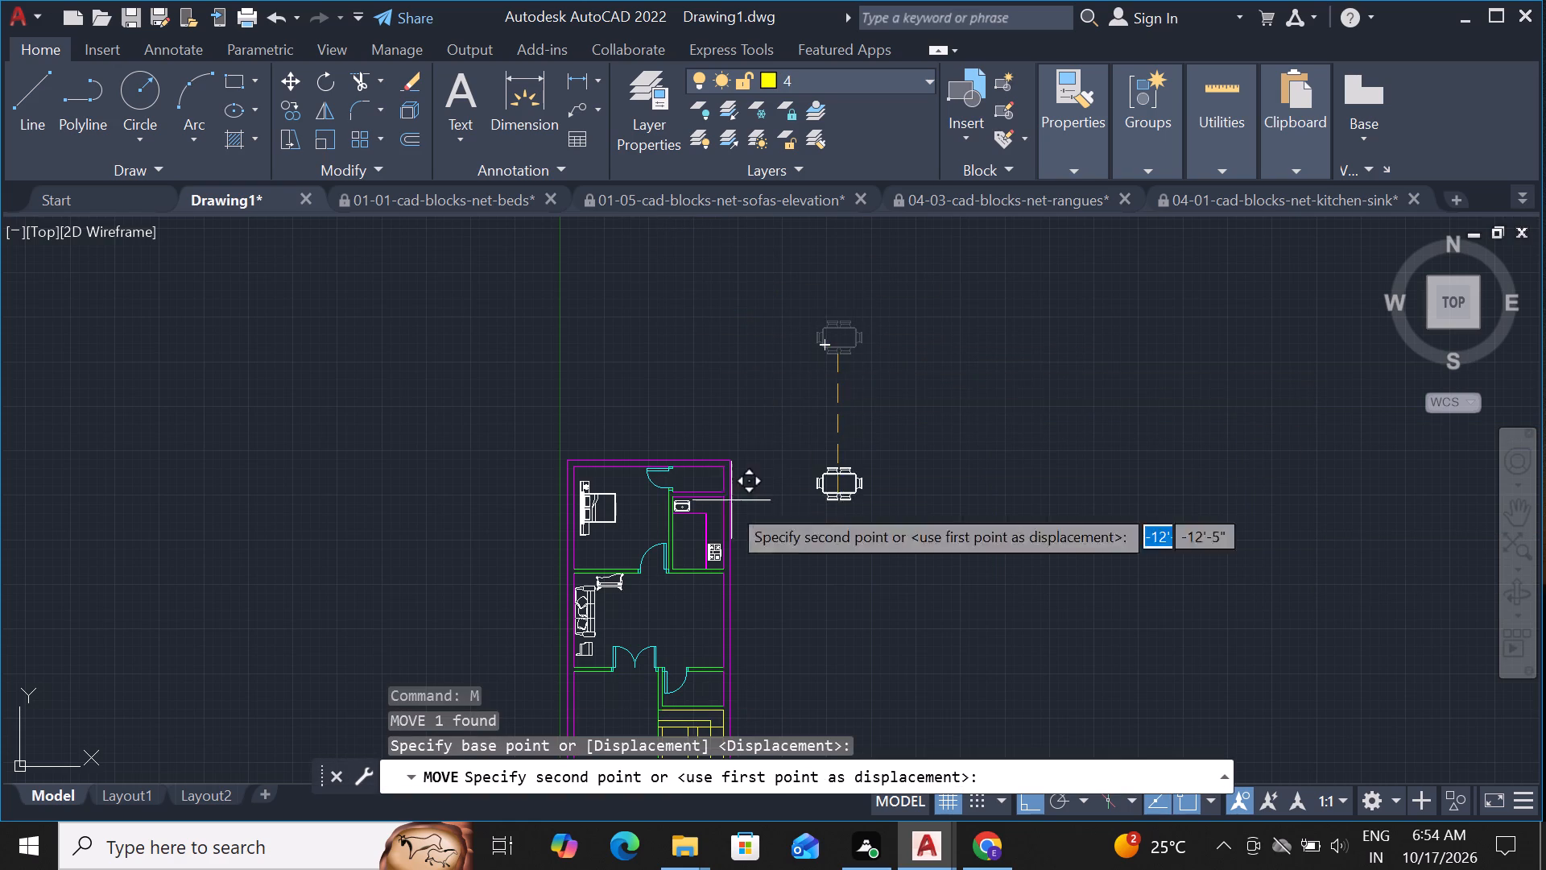
scroll(655, 614, "up", 4)
scroll(655, 603, "down", 2)
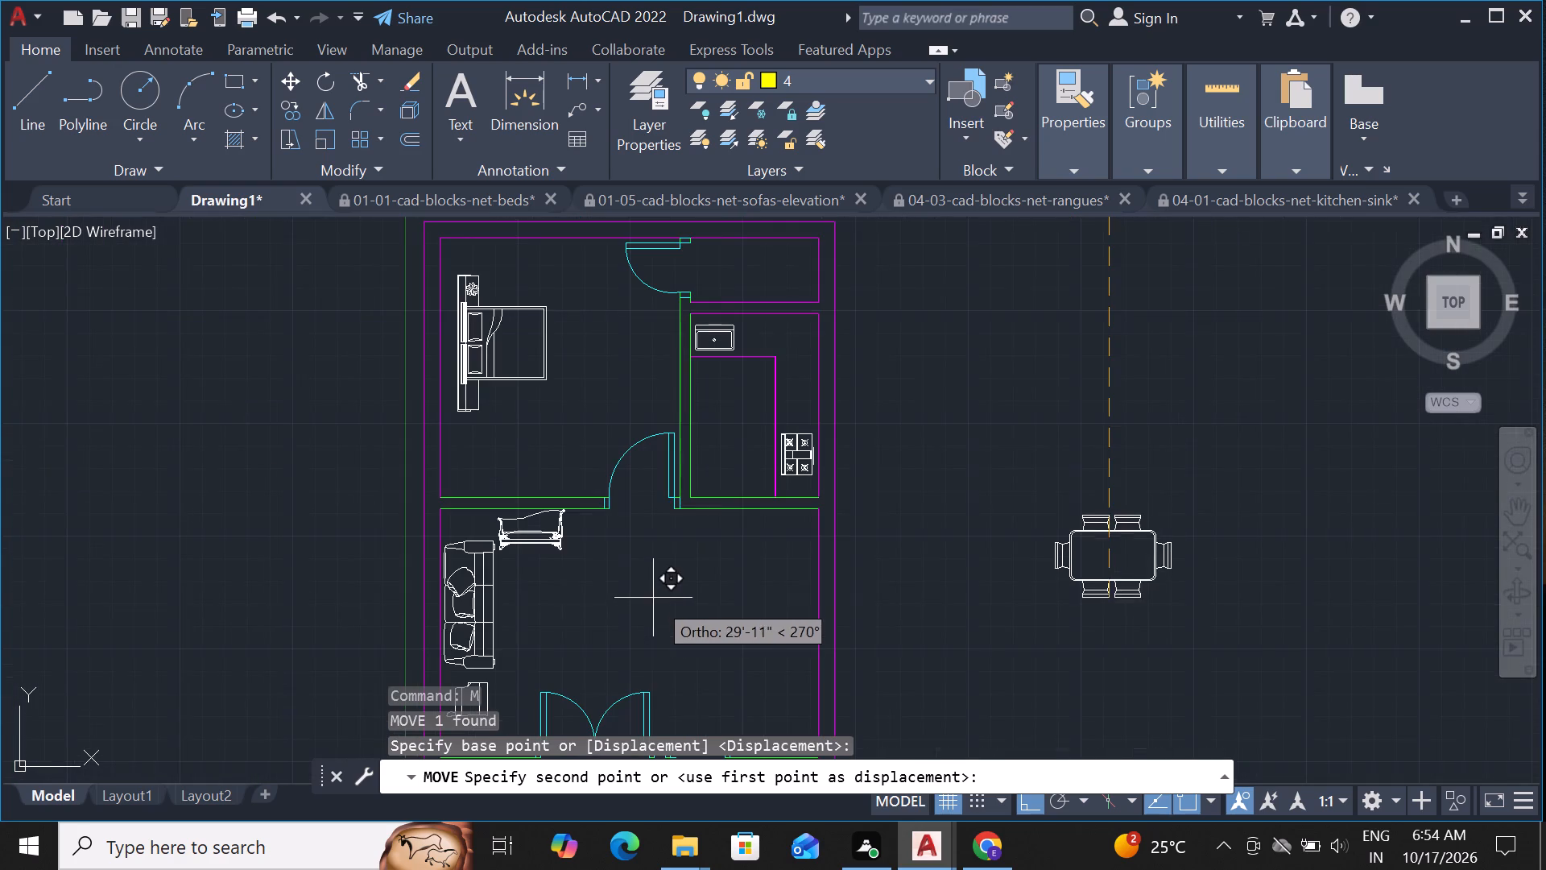
left_click(644, 629)
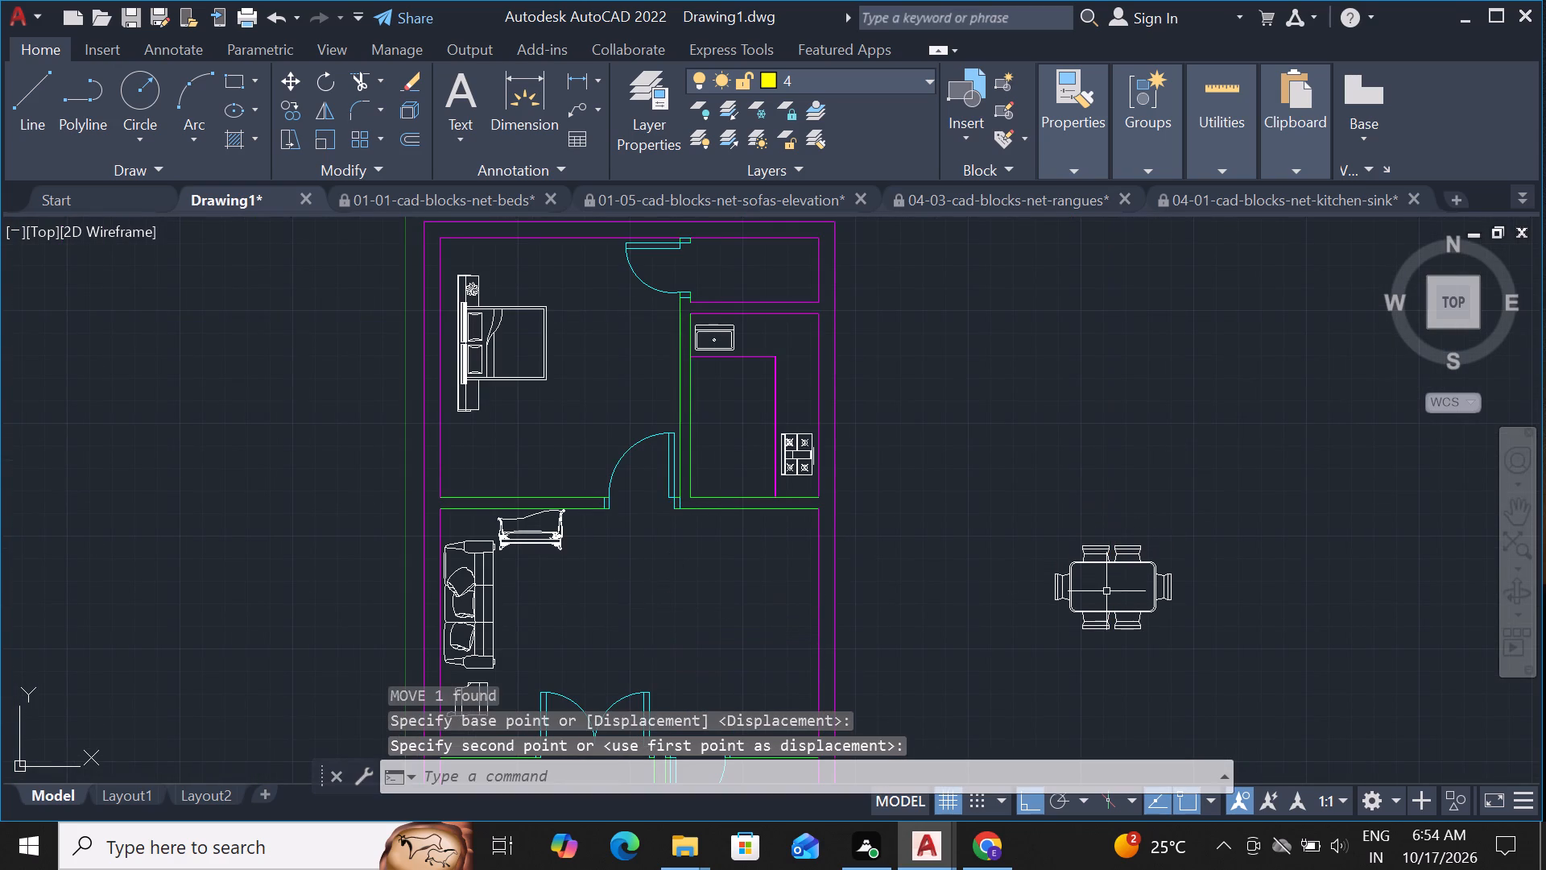
Move the dining table horizontally left about 18' into the living room, below the kitchen.
left_click(1063, 590)
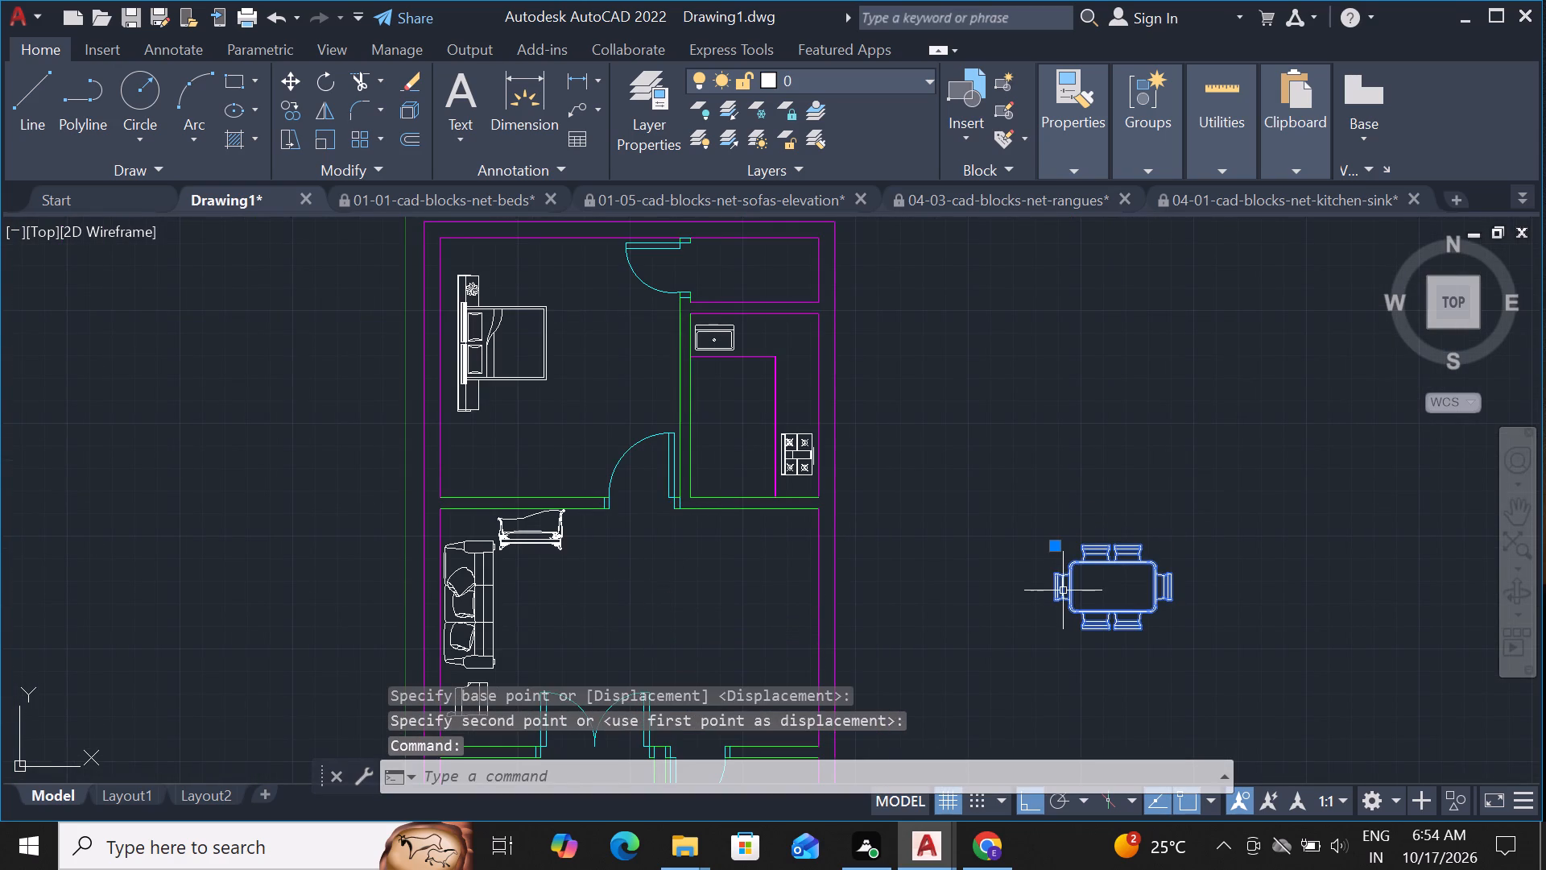
type("M")
key("space")
left_click(1063, 590)
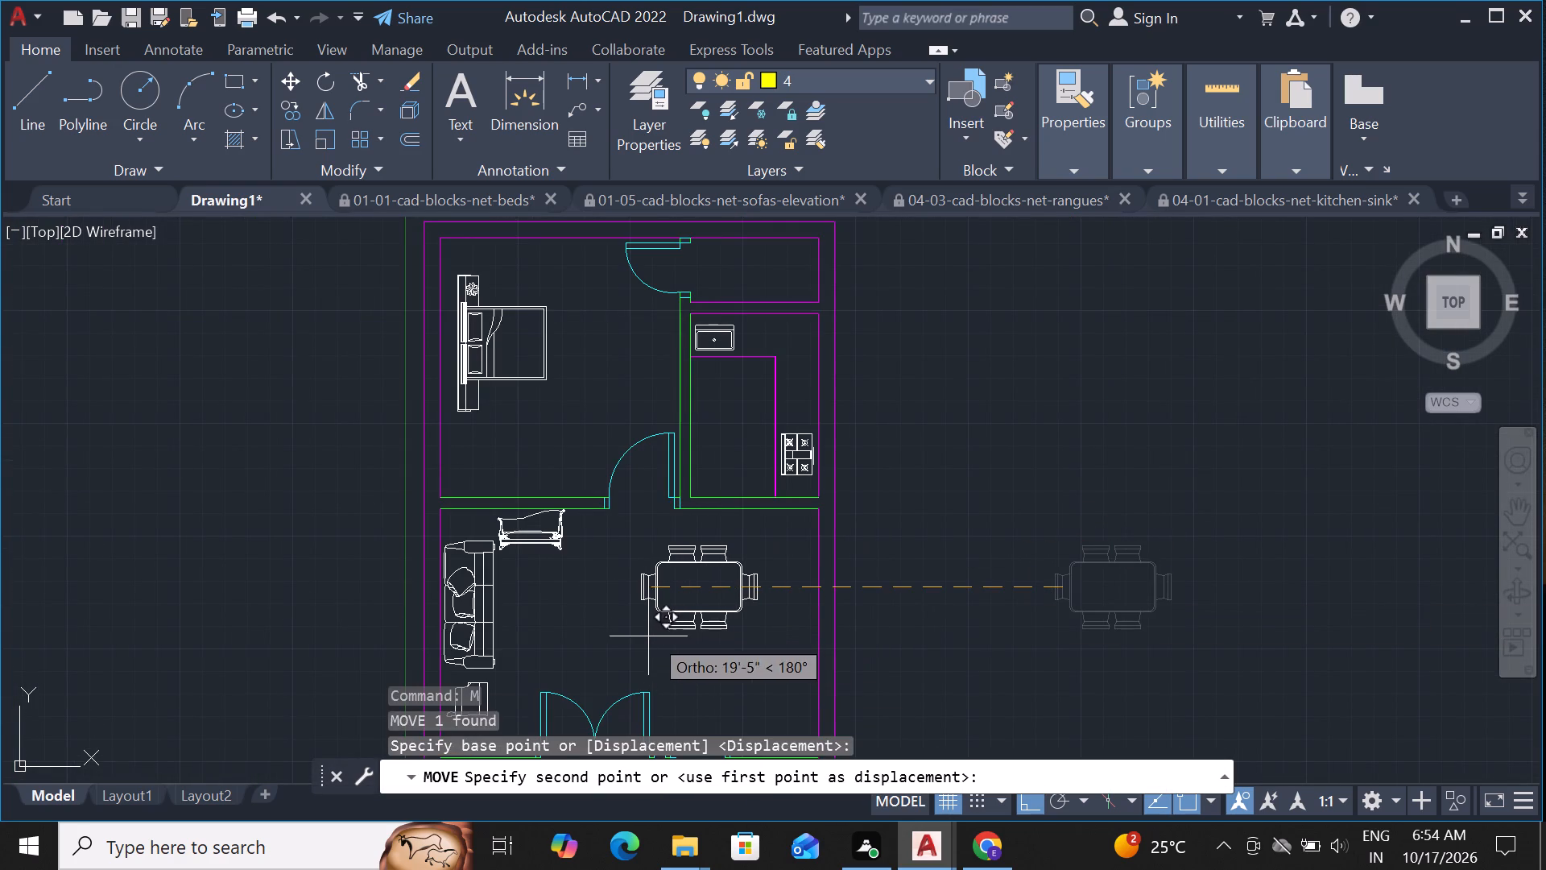
scroll(656, 632, "up", 2)
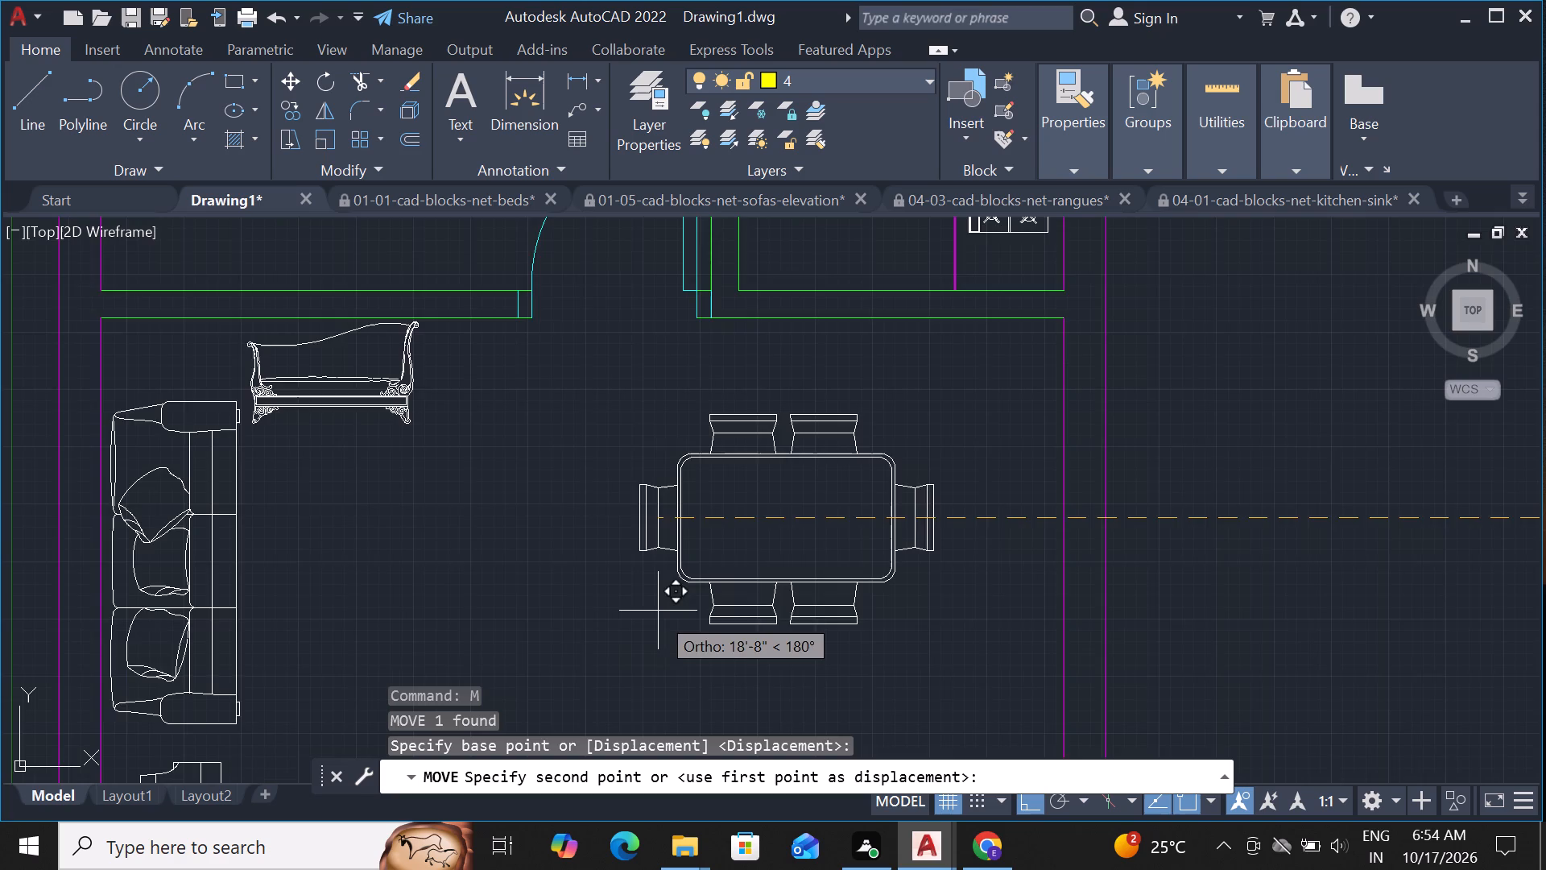
scroll(656, 607, "down", 3)
scroll(650, 633, "up", 1)
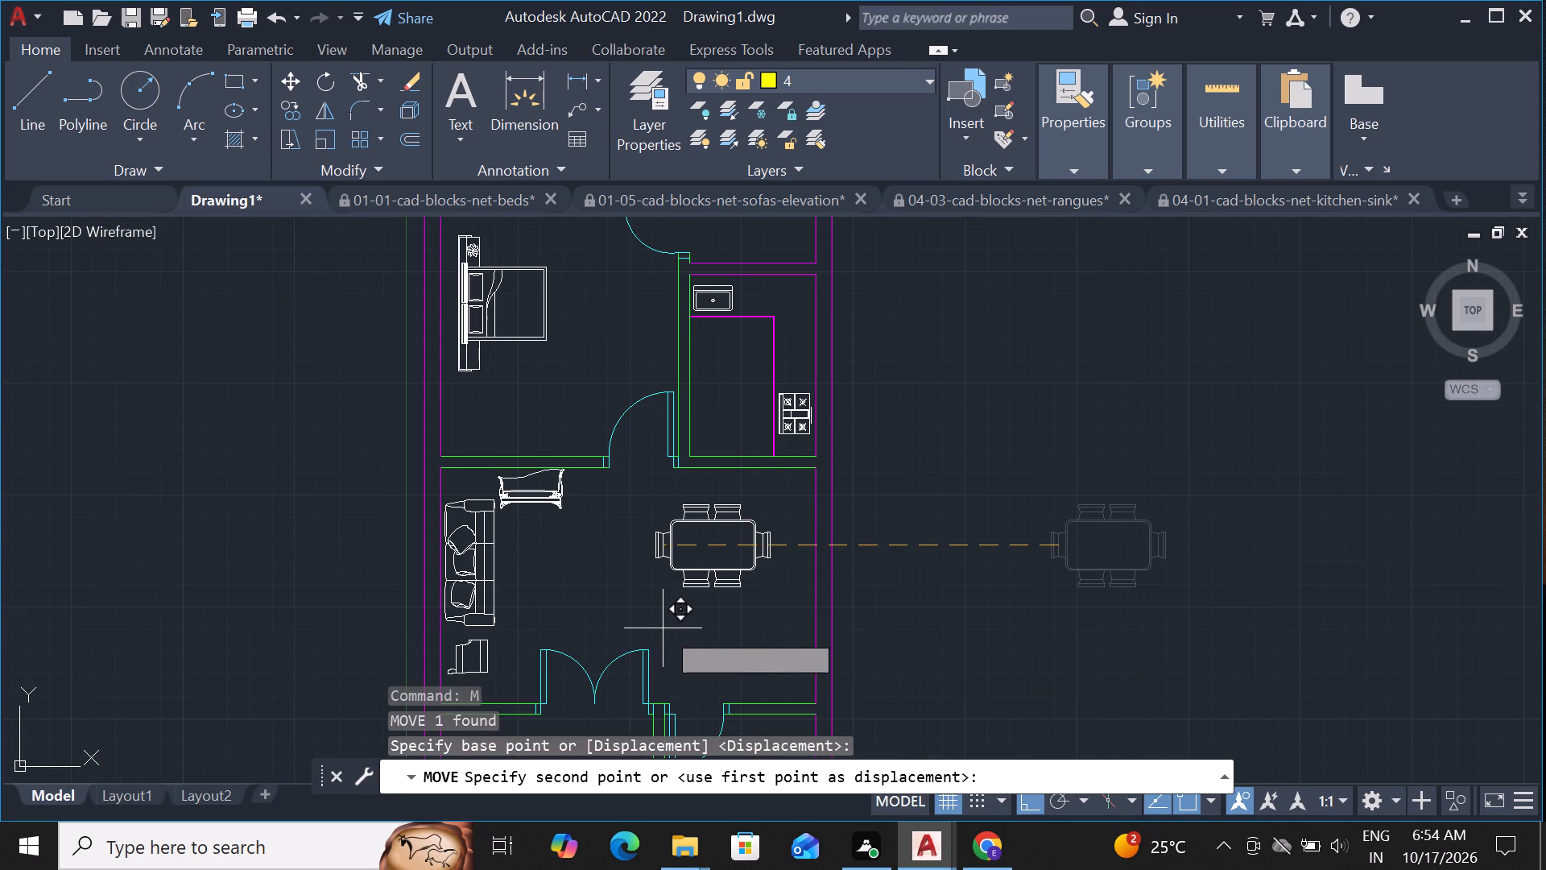
left_click(668, 625)
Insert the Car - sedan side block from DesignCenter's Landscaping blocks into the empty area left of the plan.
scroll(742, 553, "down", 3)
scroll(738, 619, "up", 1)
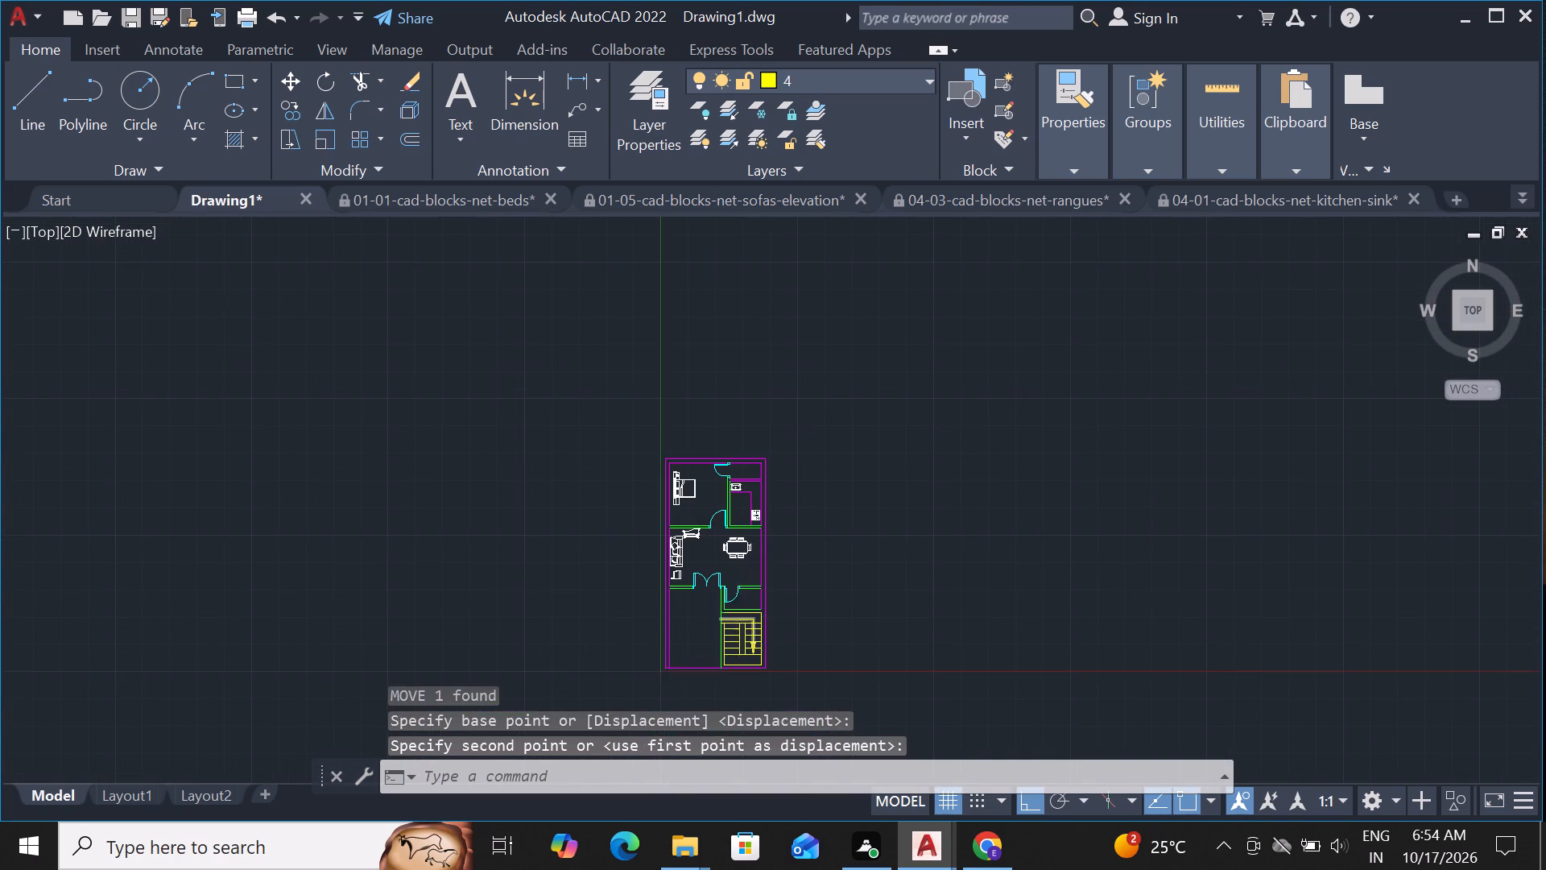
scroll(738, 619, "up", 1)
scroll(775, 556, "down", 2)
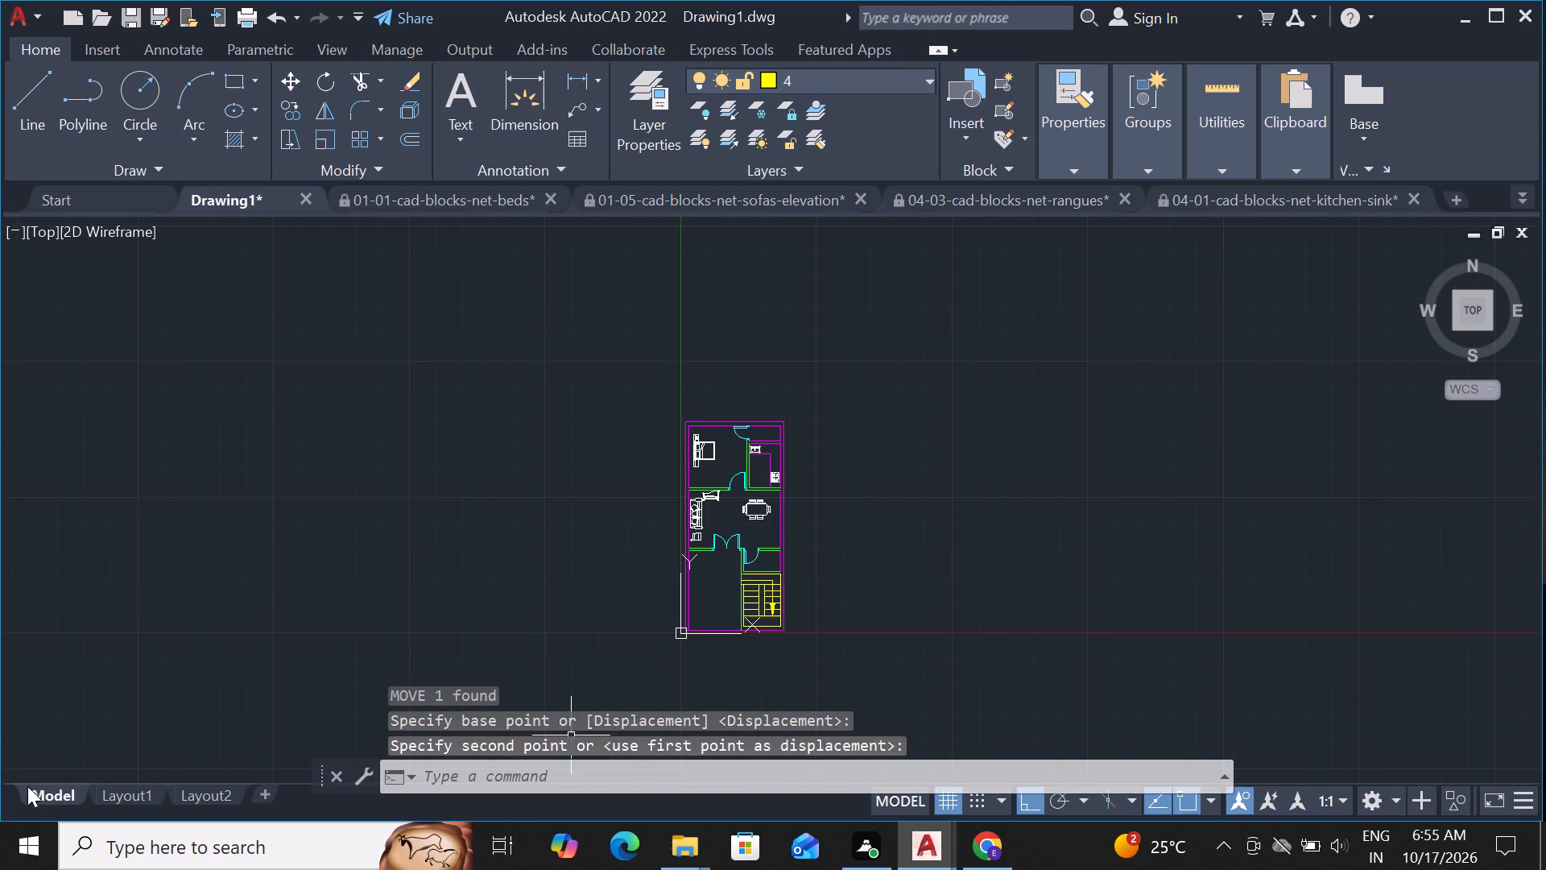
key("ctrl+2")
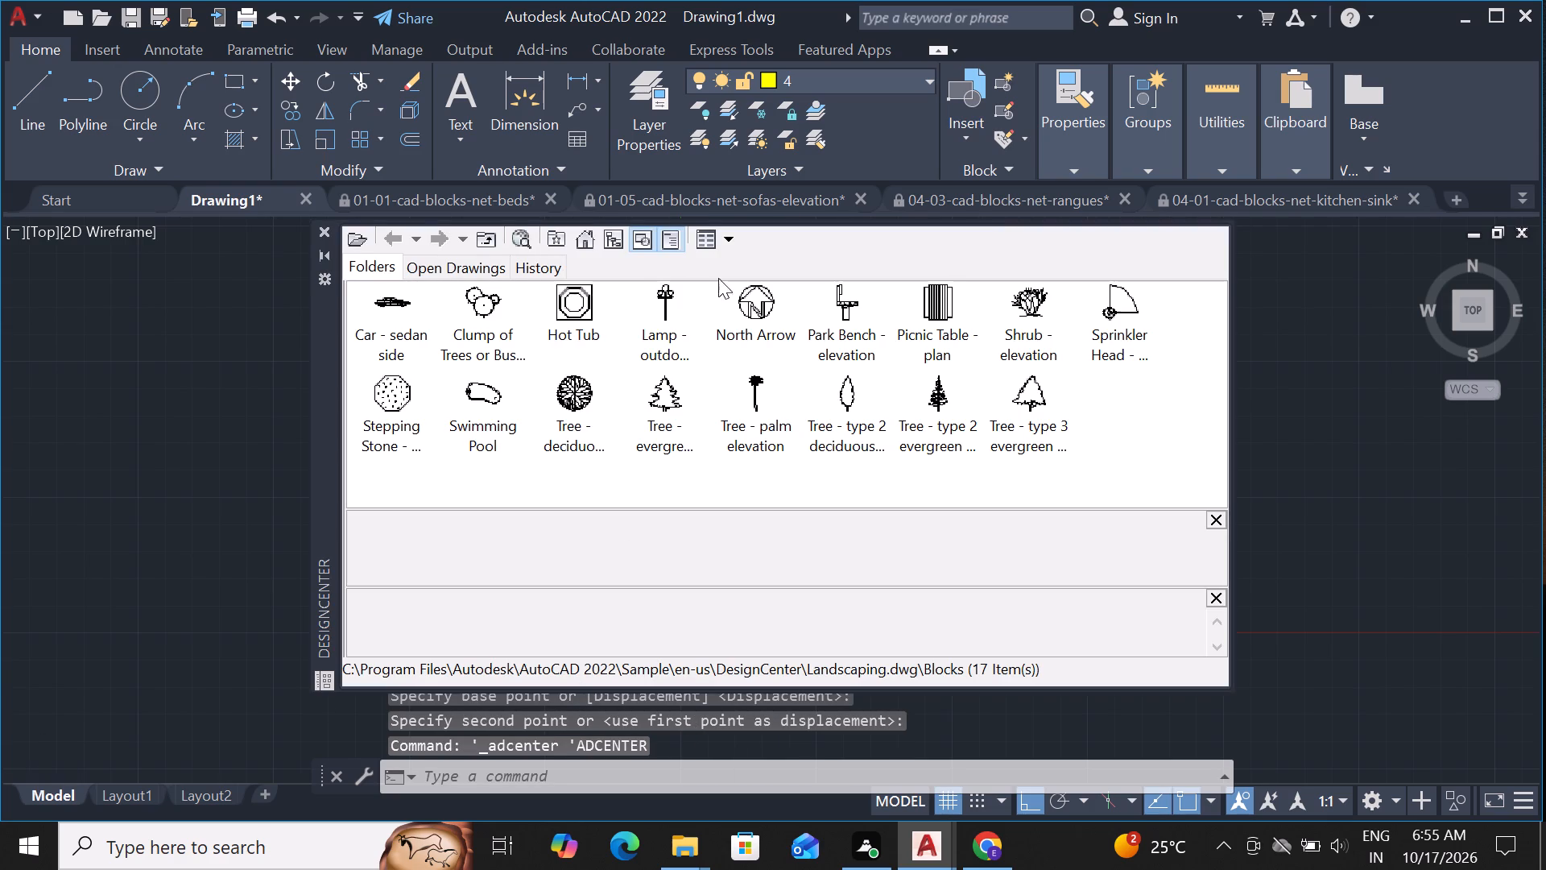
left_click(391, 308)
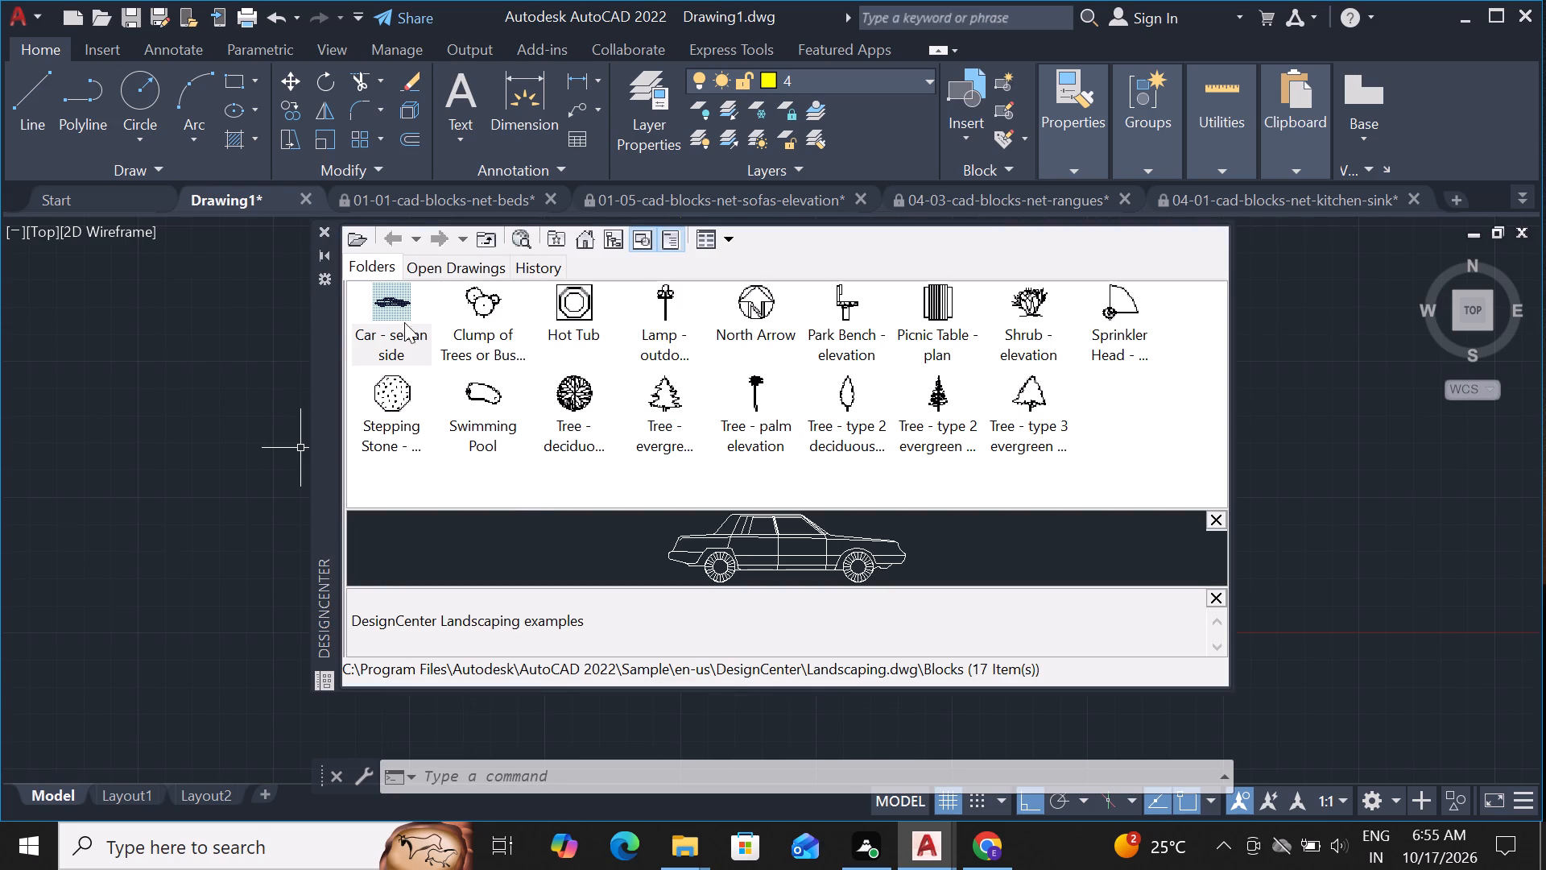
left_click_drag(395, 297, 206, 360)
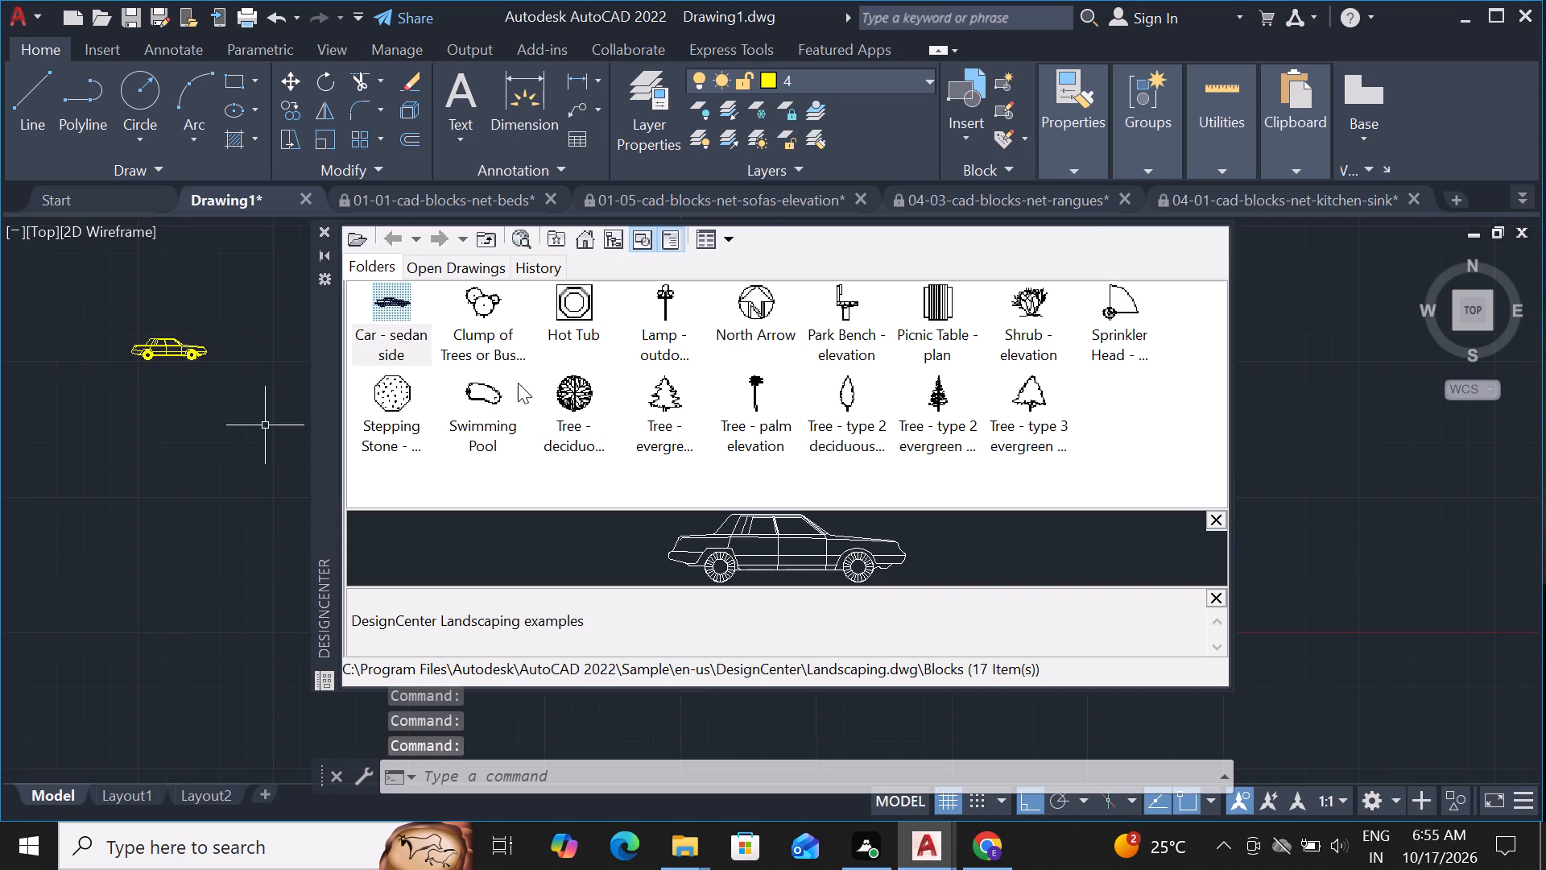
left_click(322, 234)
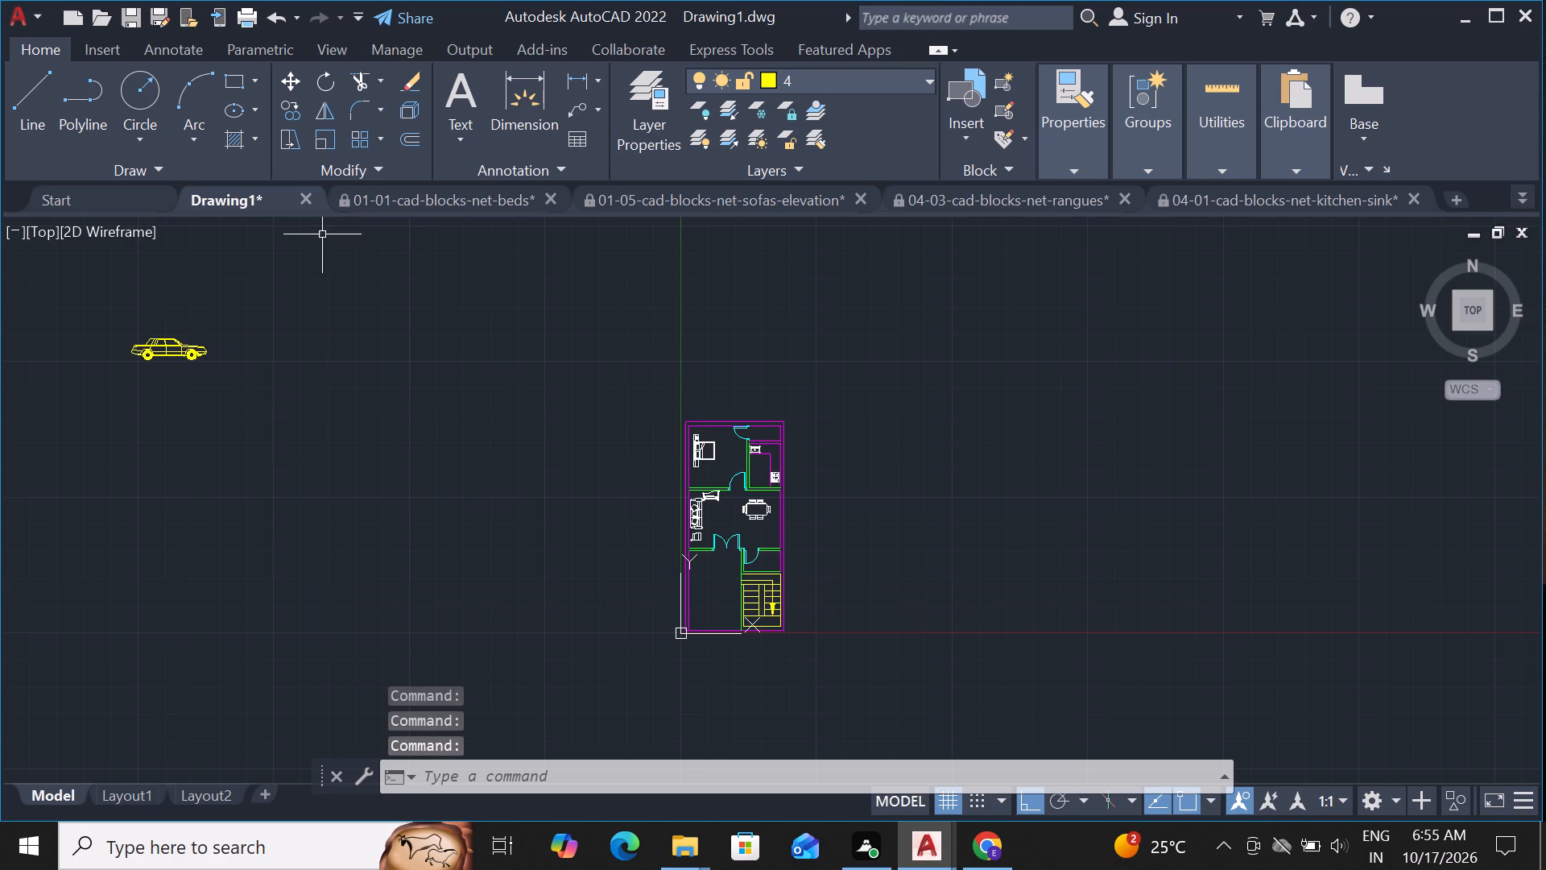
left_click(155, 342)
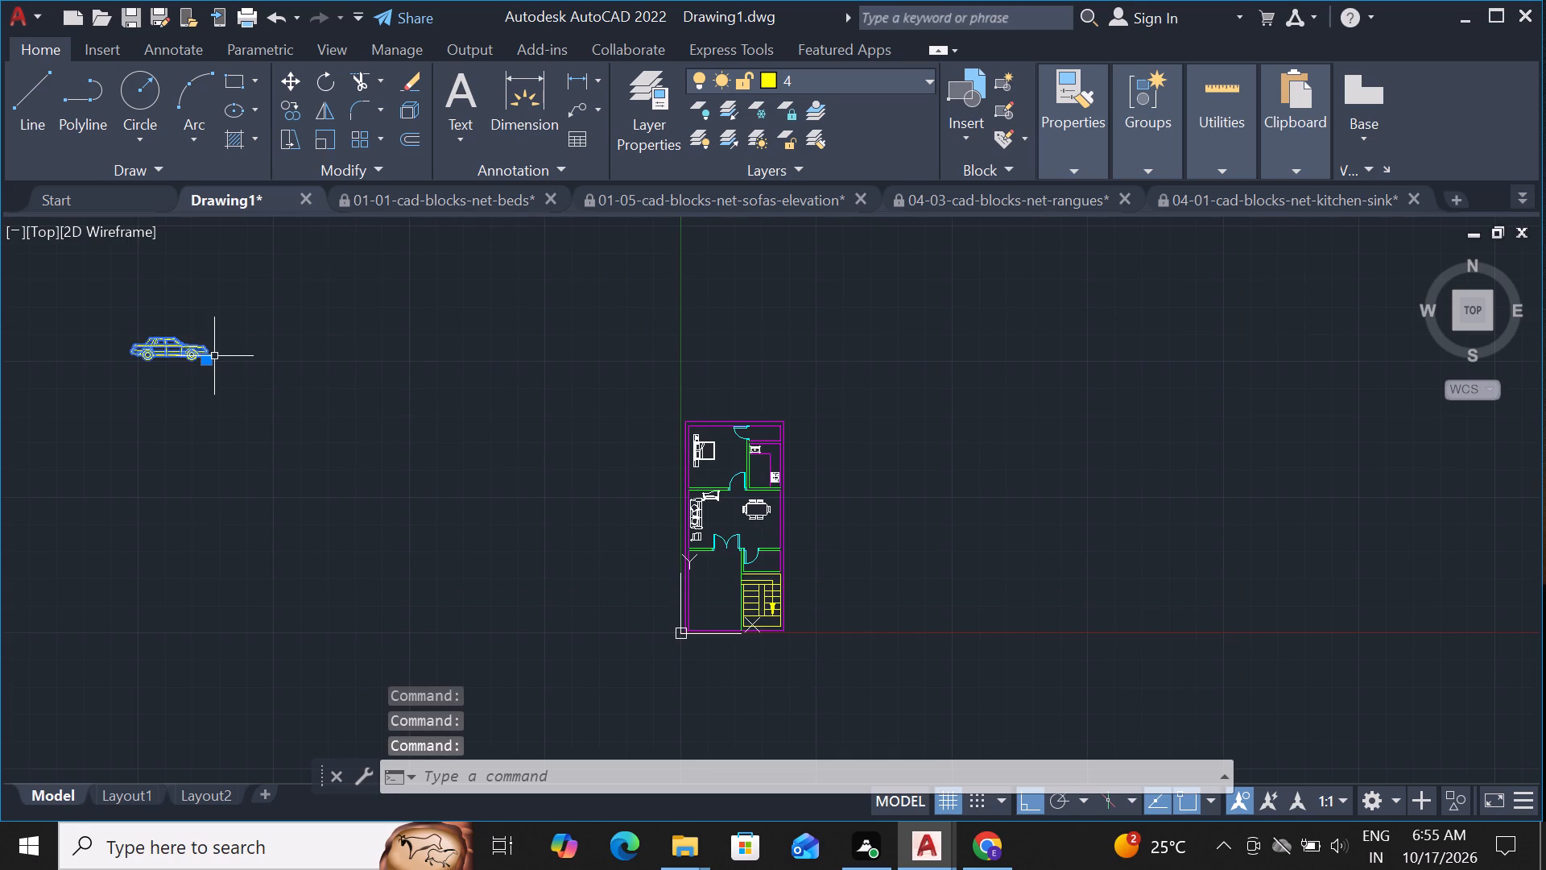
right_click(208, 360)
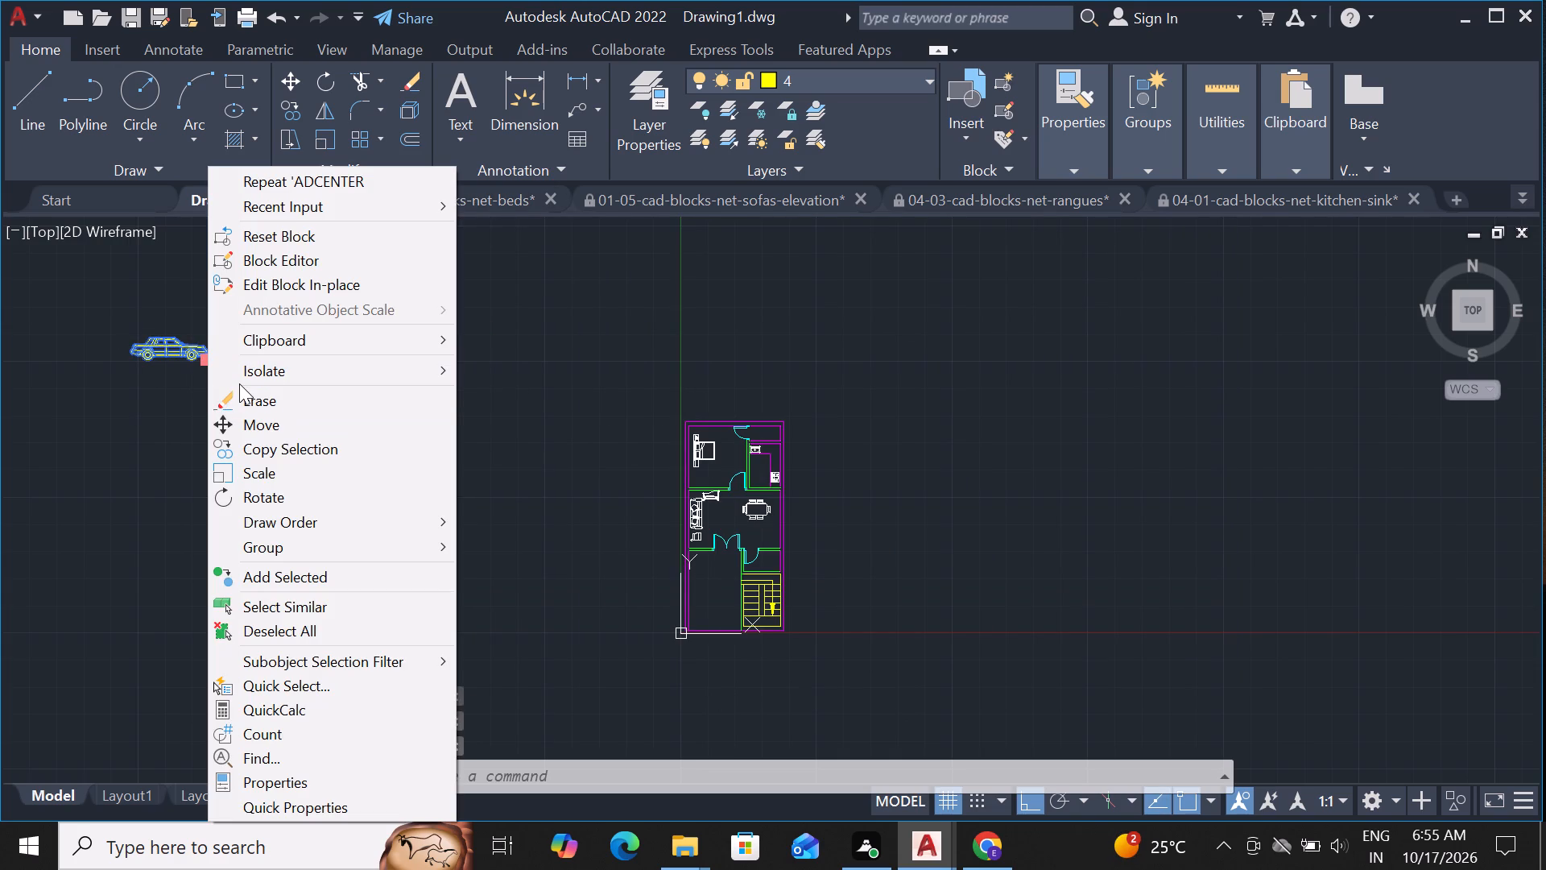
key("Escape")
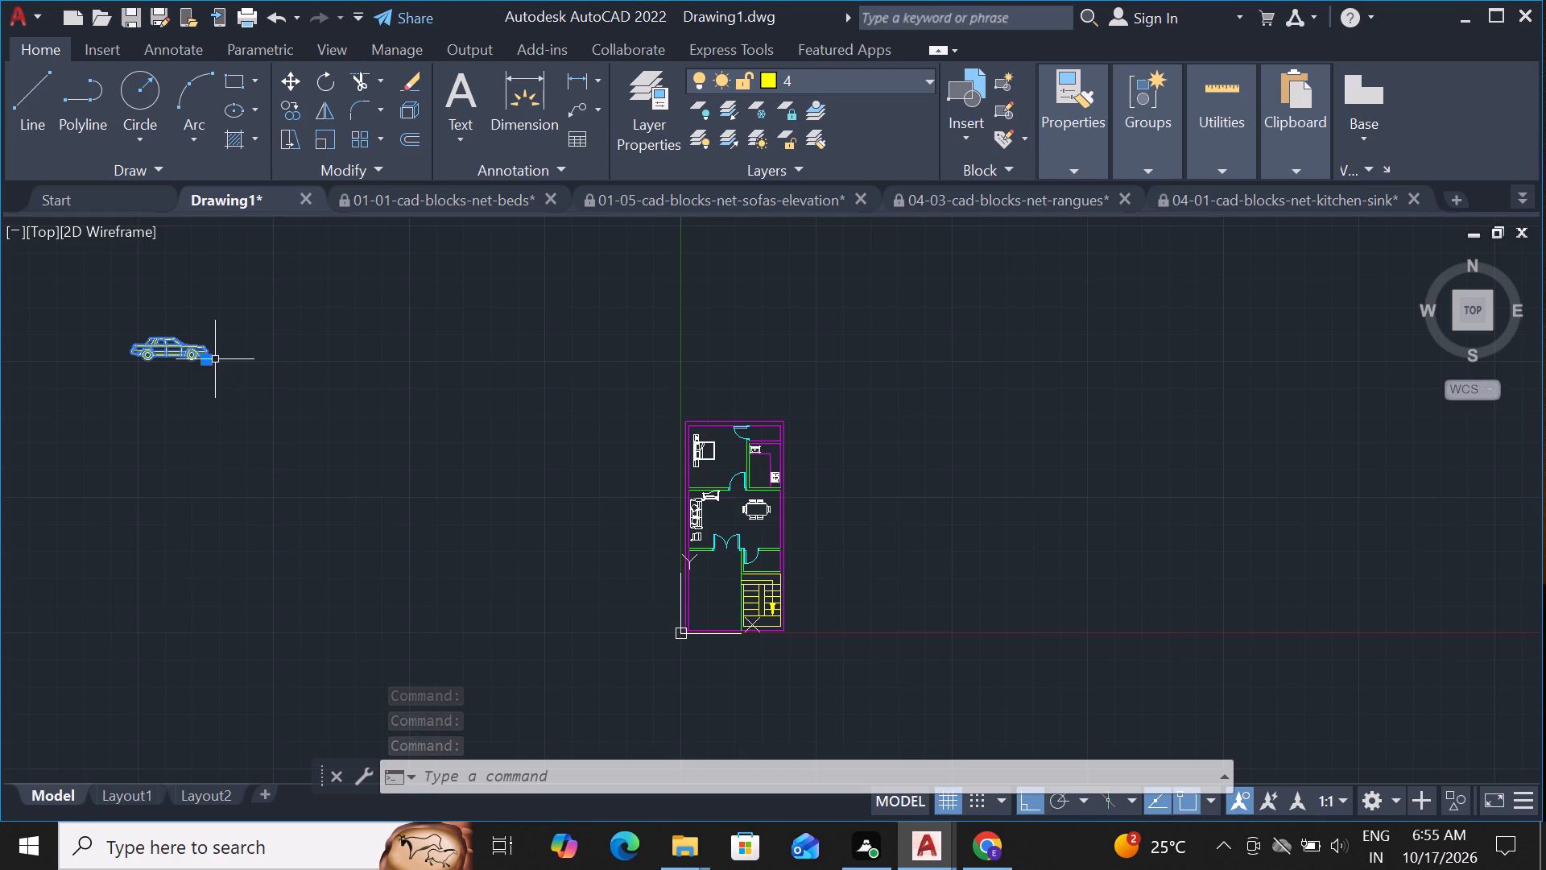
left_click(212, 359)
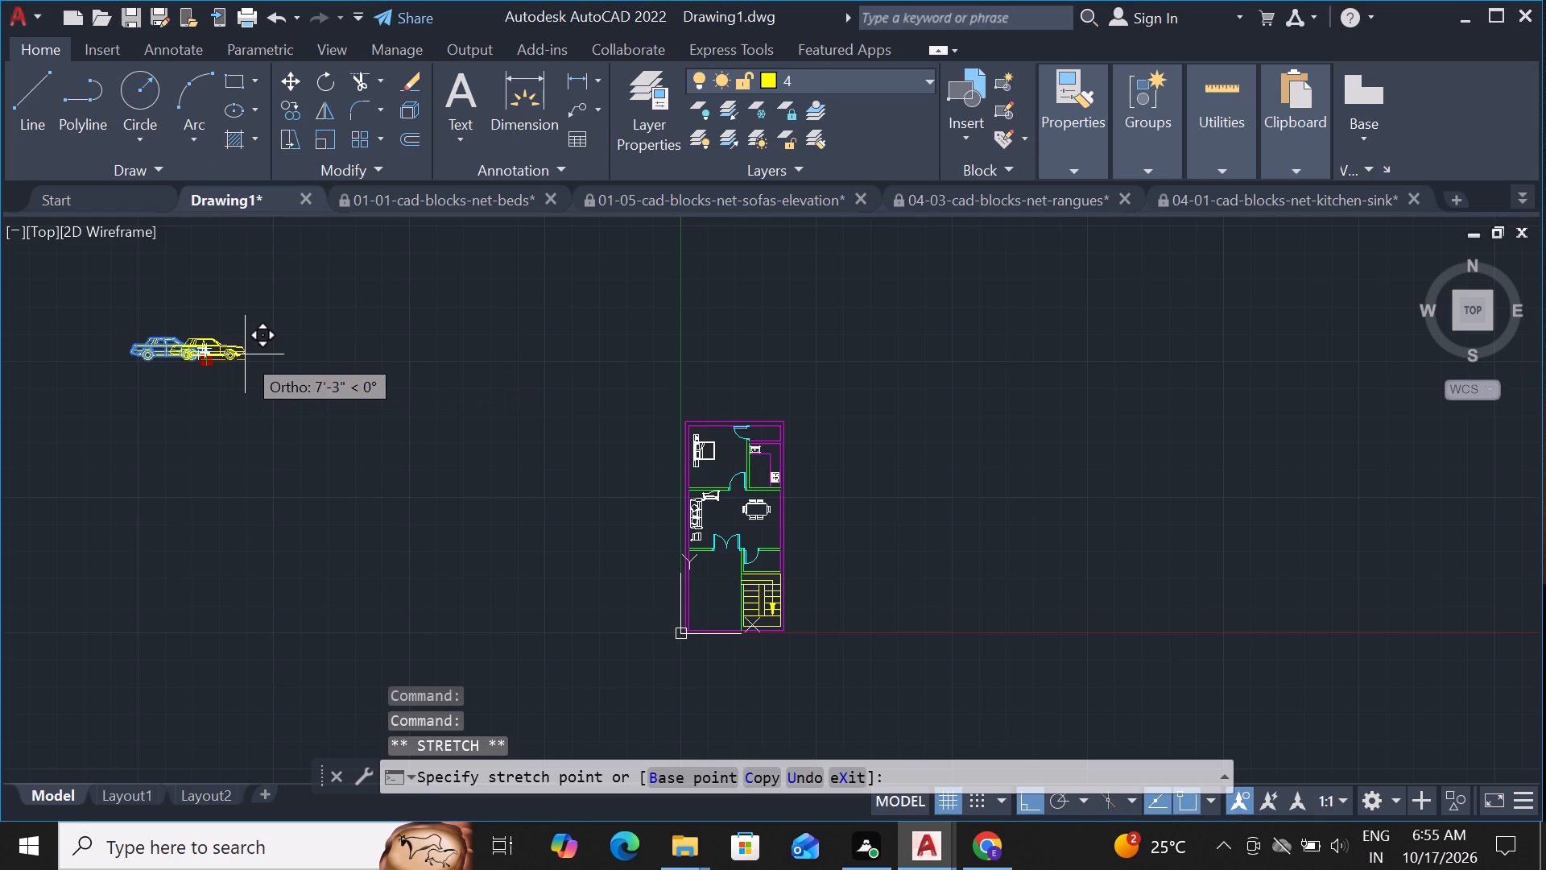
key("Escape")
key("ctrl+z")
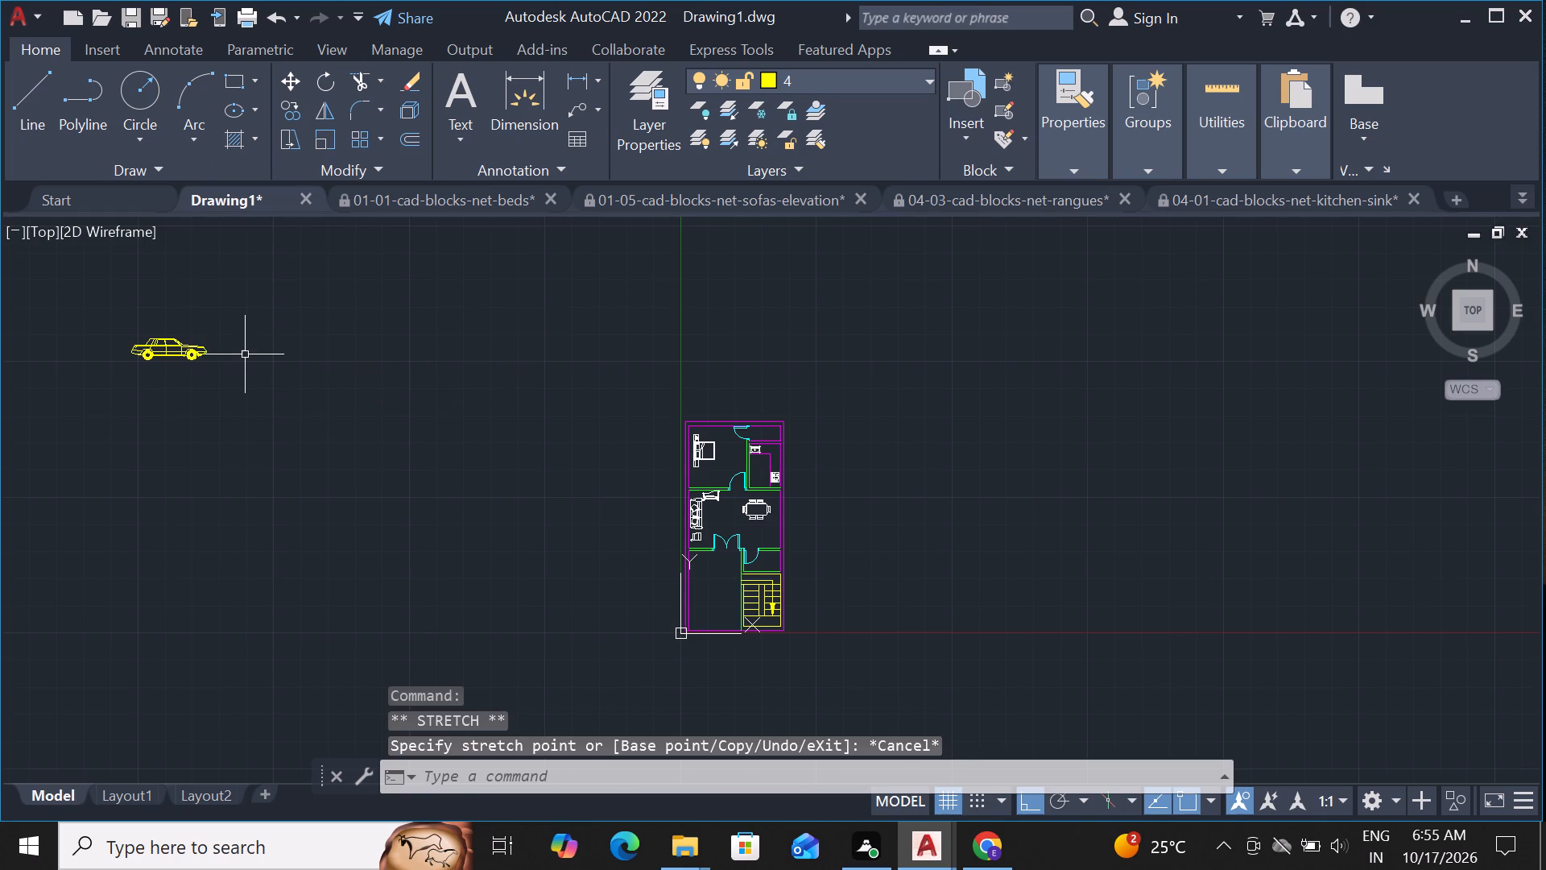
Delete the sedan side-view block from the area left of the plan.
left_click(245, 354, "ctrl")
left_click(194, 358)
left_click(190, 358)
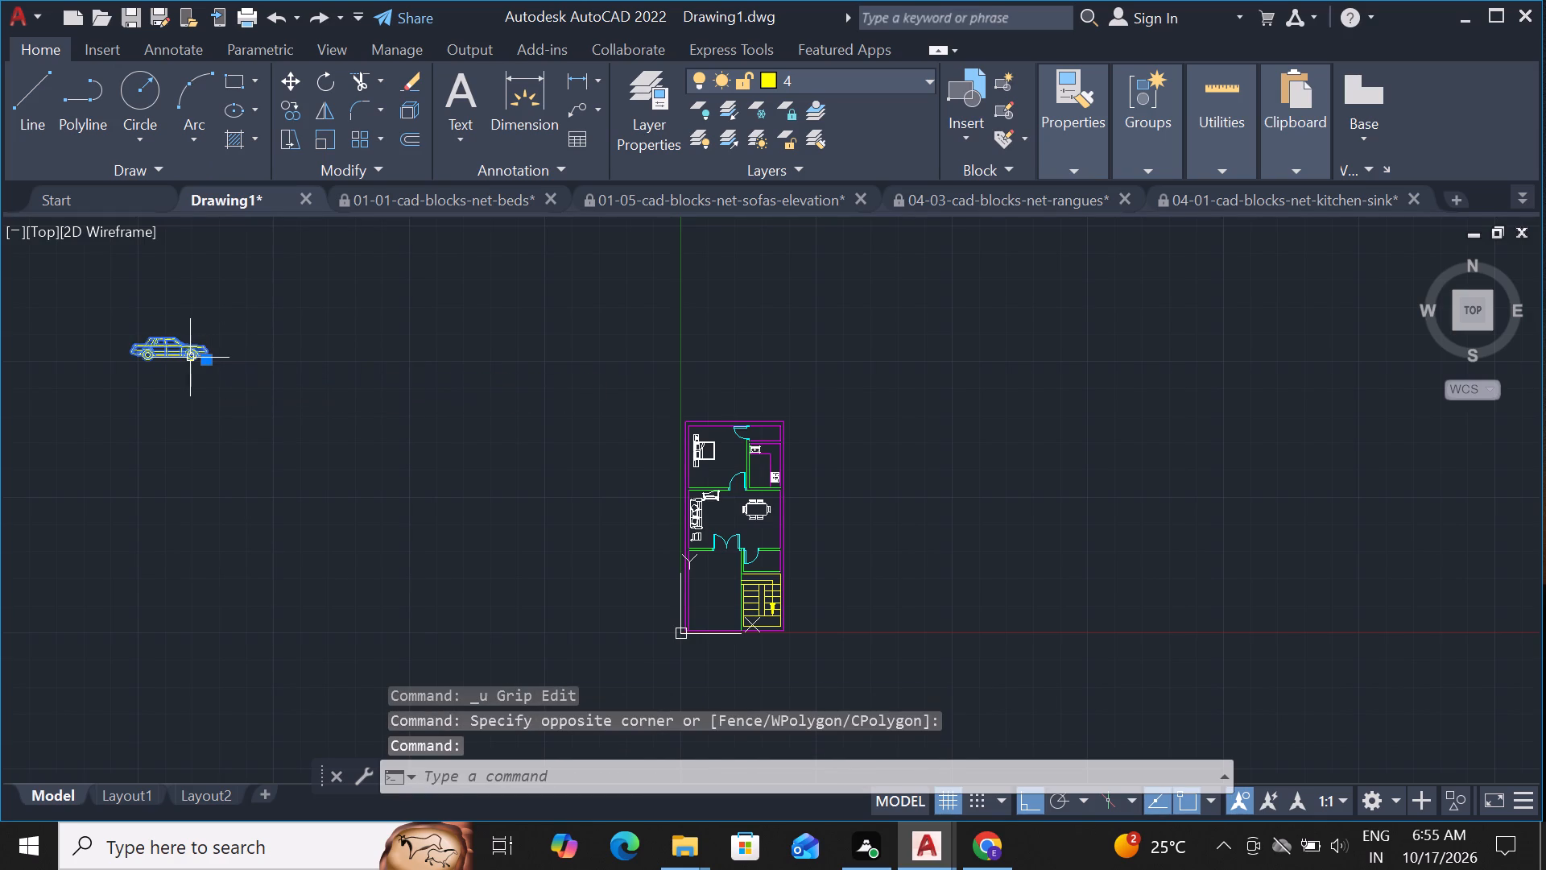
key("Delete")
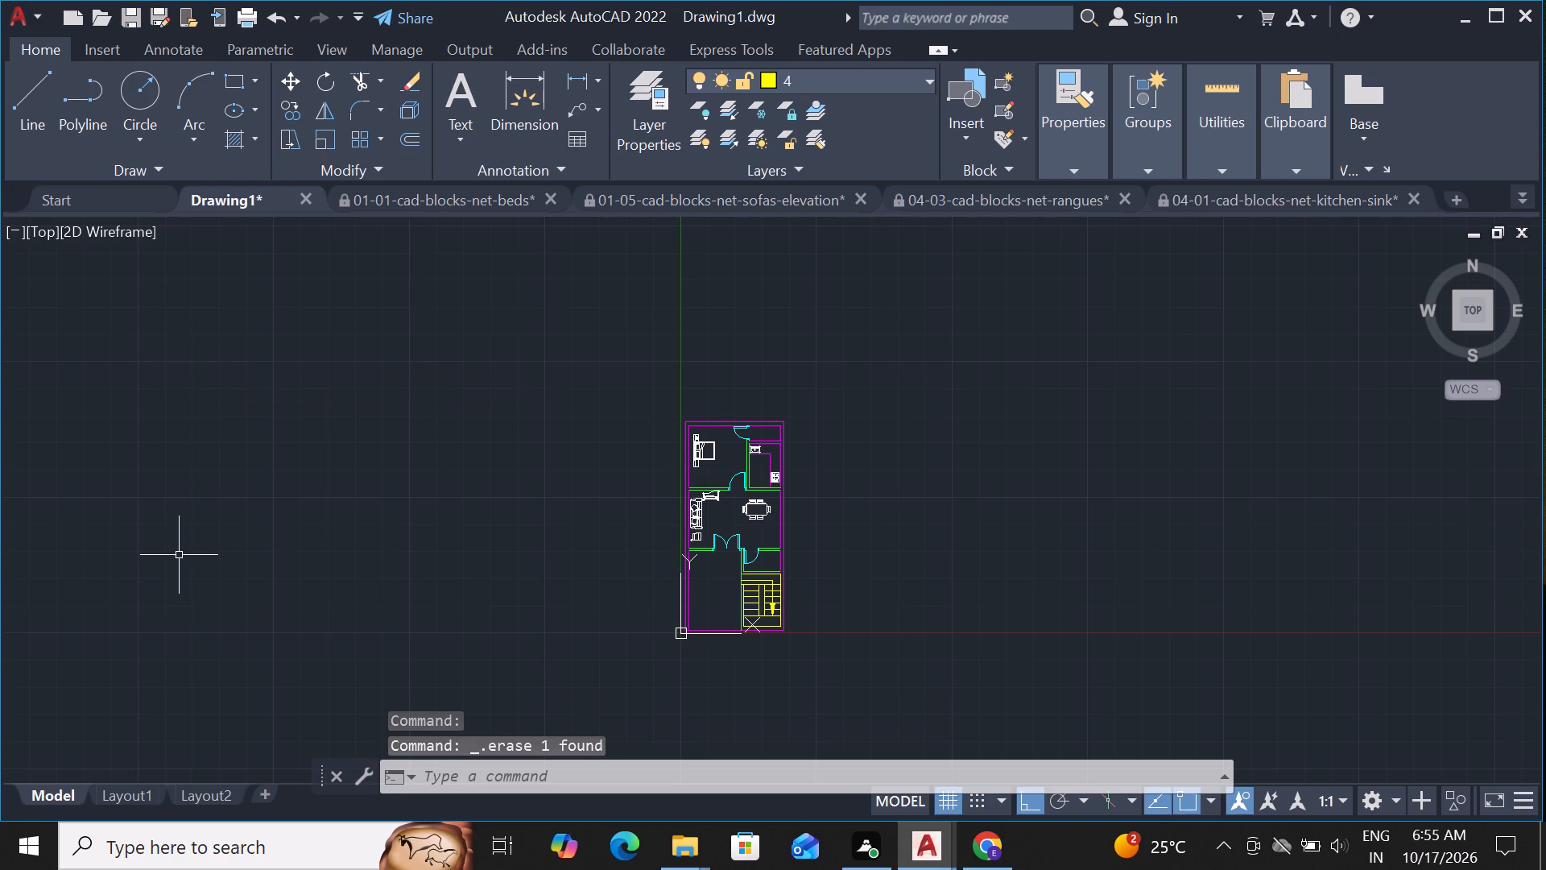
Insert the Vehicles - Metric block from the Architectural tool palette into the empty area just below the plan.
key("ctrl+3")
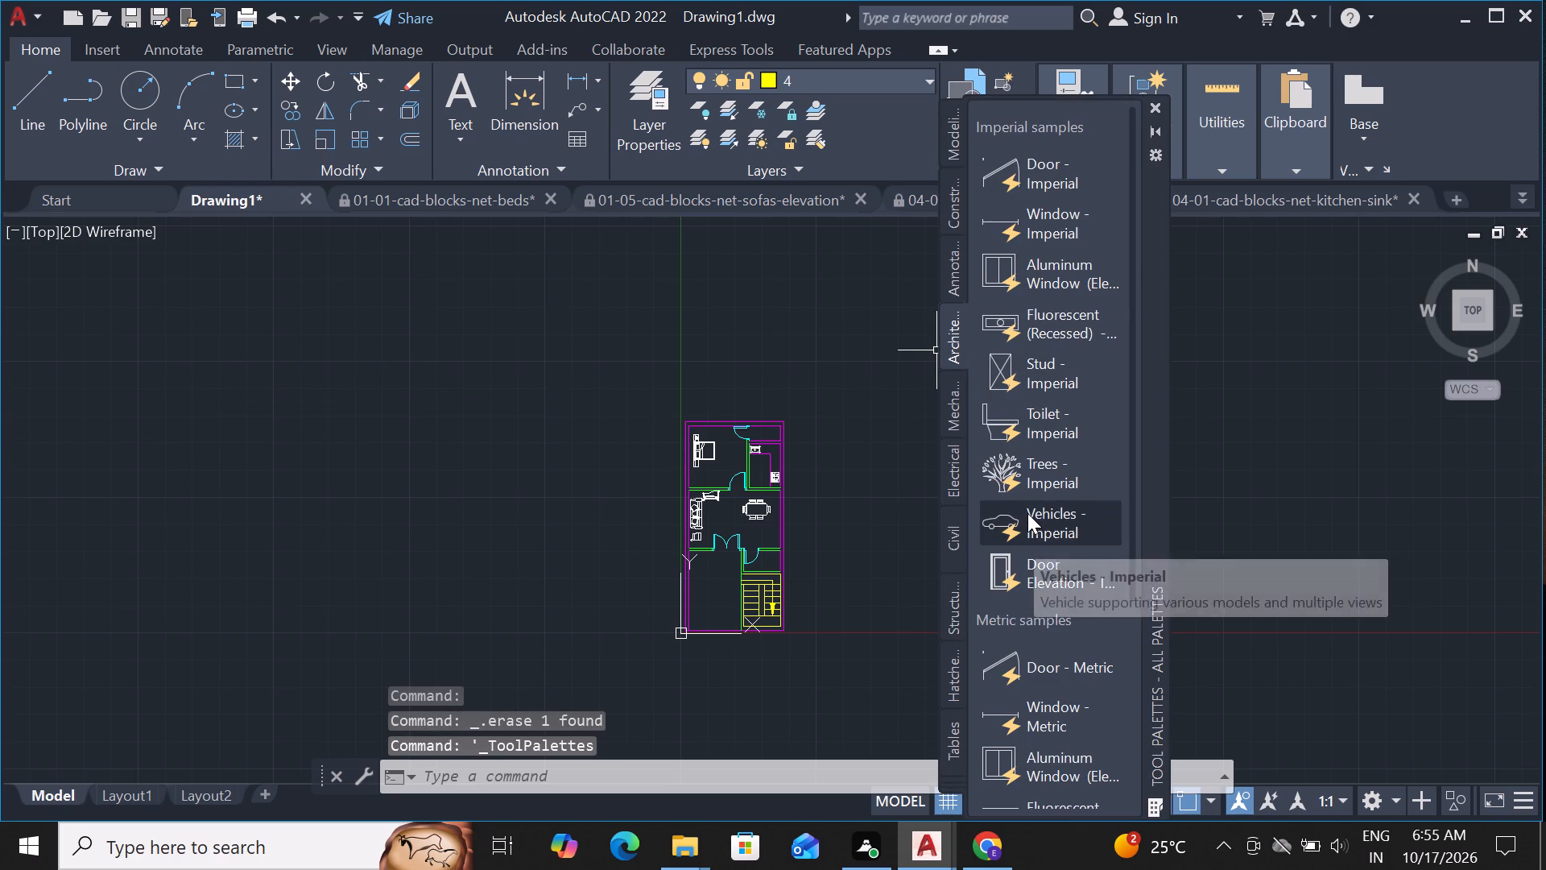
scroll(1027, 513, "down", 1)
left_click(1053, 731)
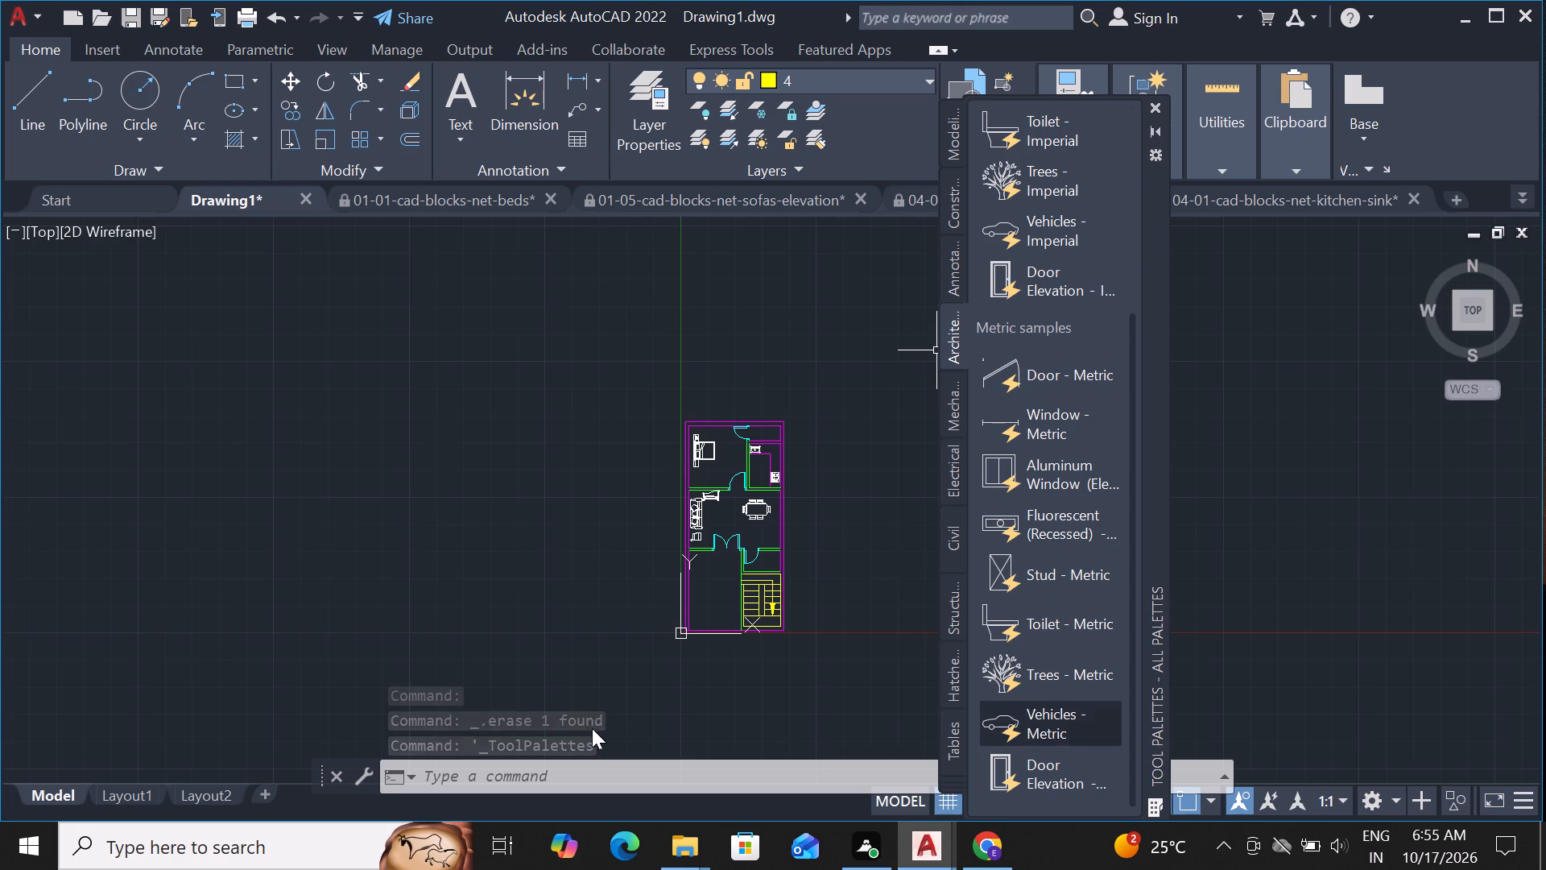
left_click_drag(1001, 712, 689, 672)
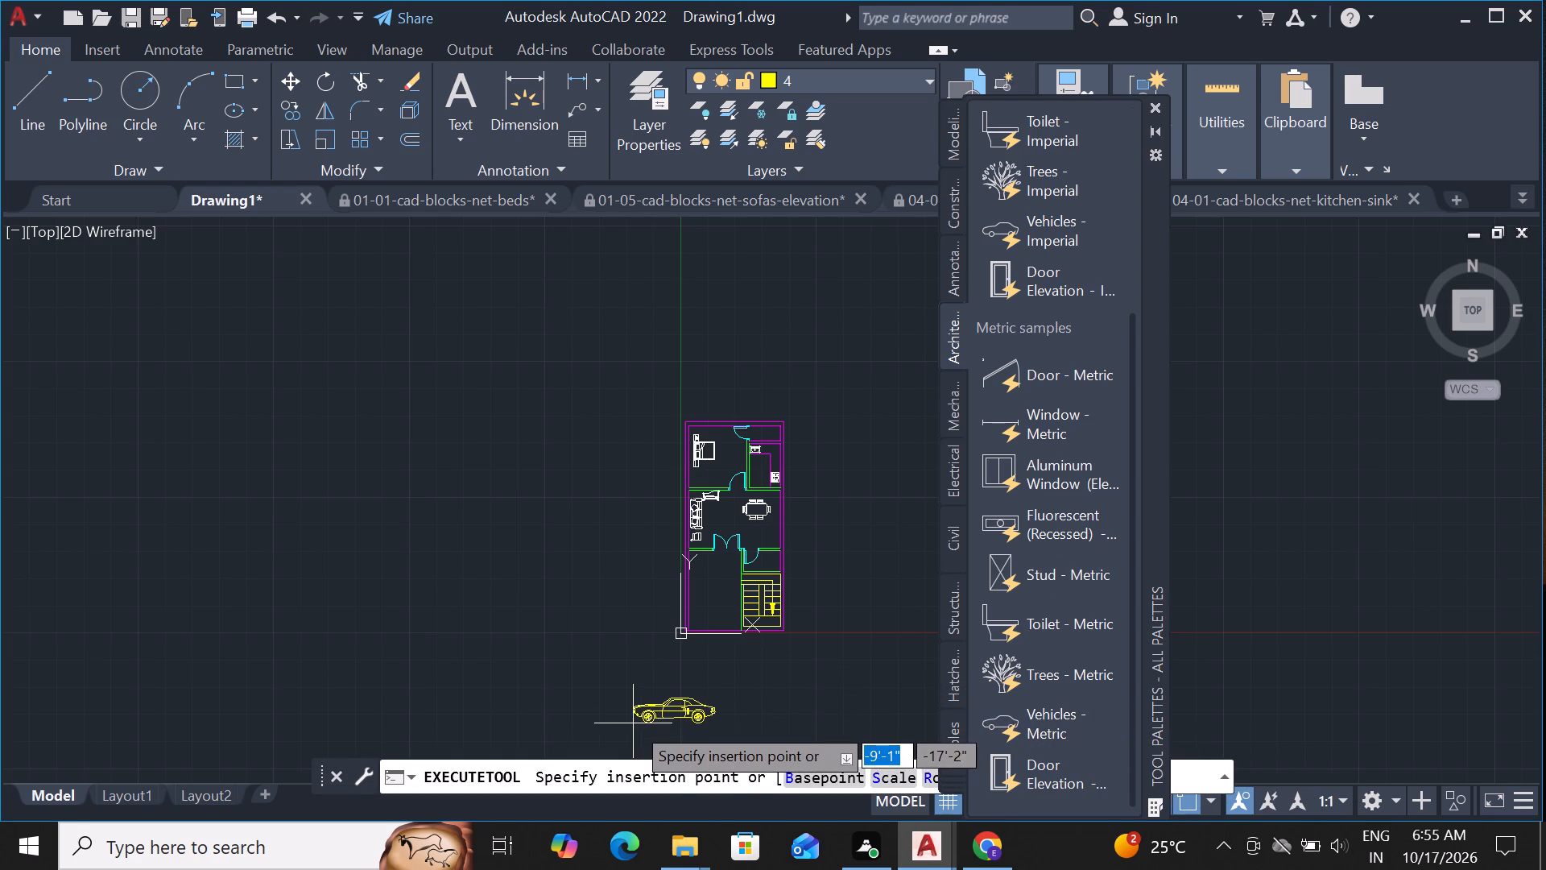
left_click(633, 723)
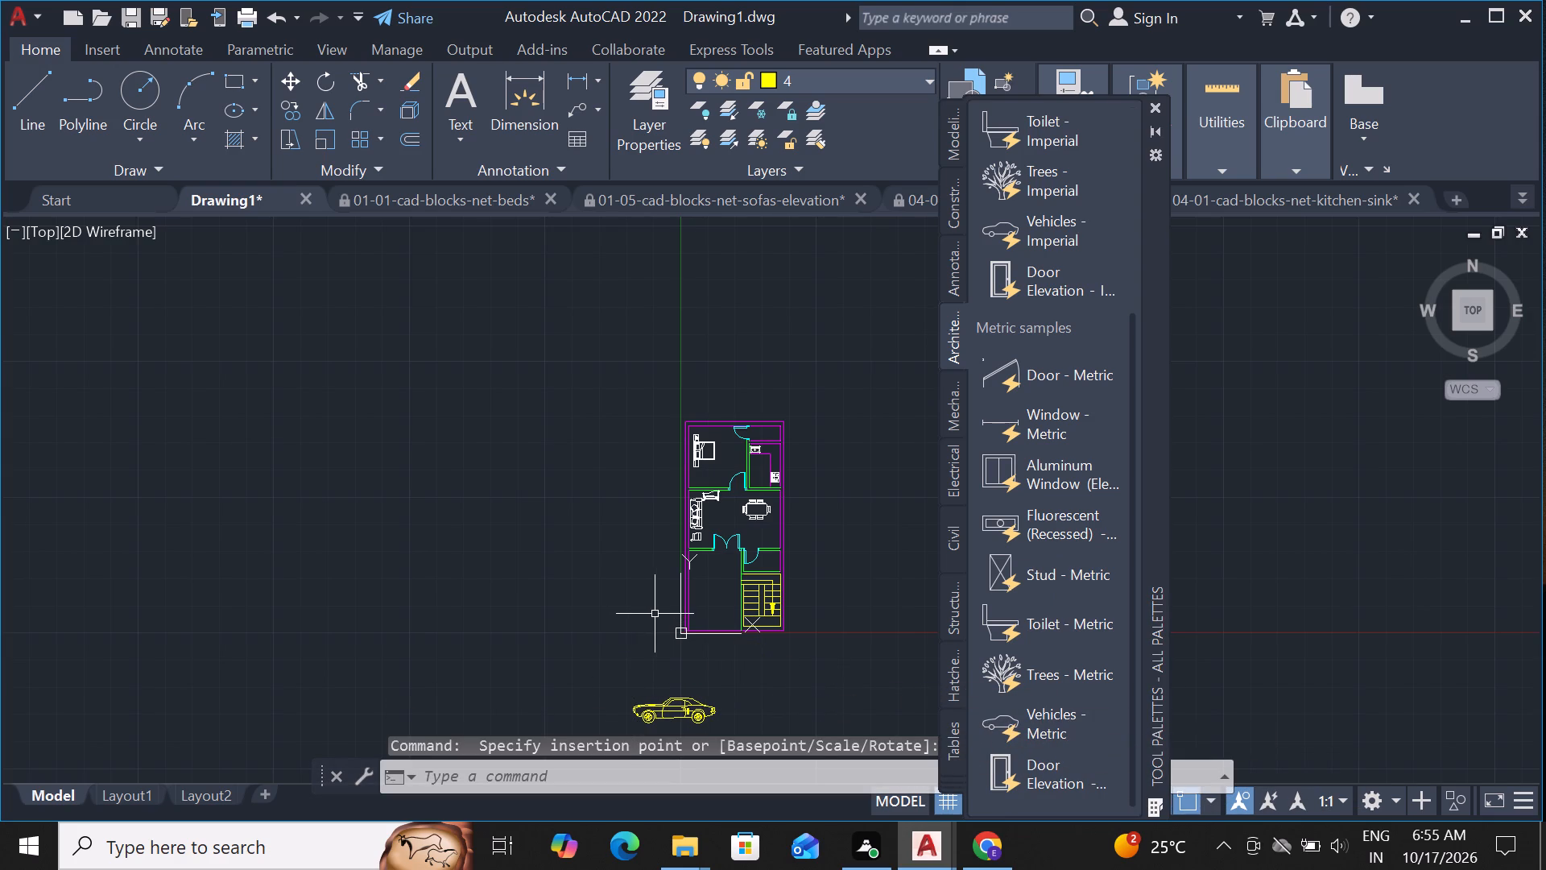
key("Escape")
Switch the vehicle block below the plan to its Sports Car (Top) view and close the tool palettes.
scroll(696, 710, "up", 1)
scroll(682, 619, "down", 2)
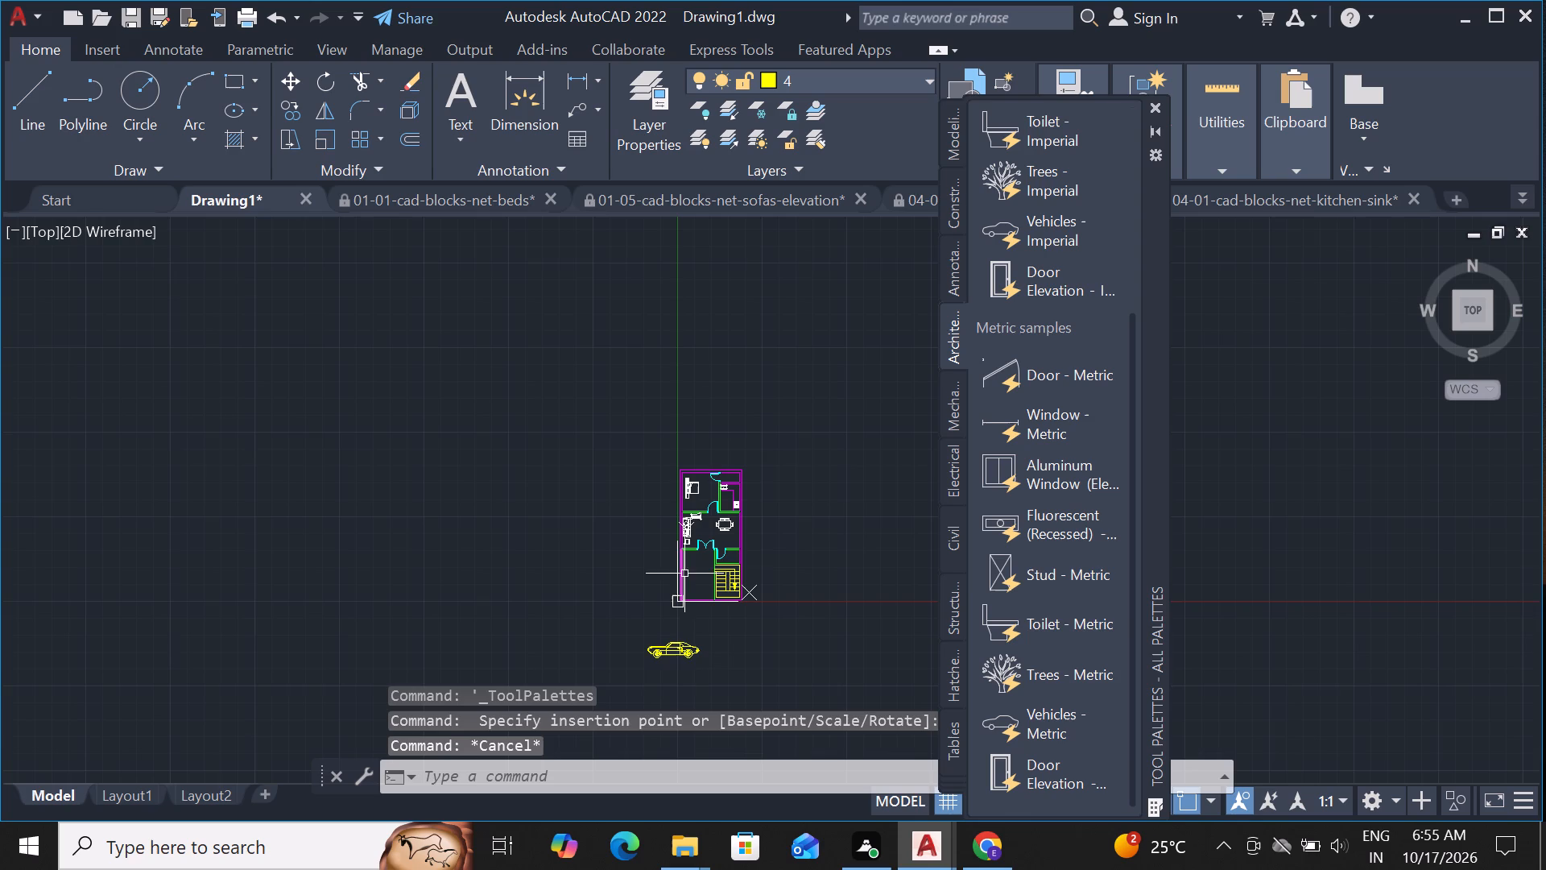
left_click(684, 648)
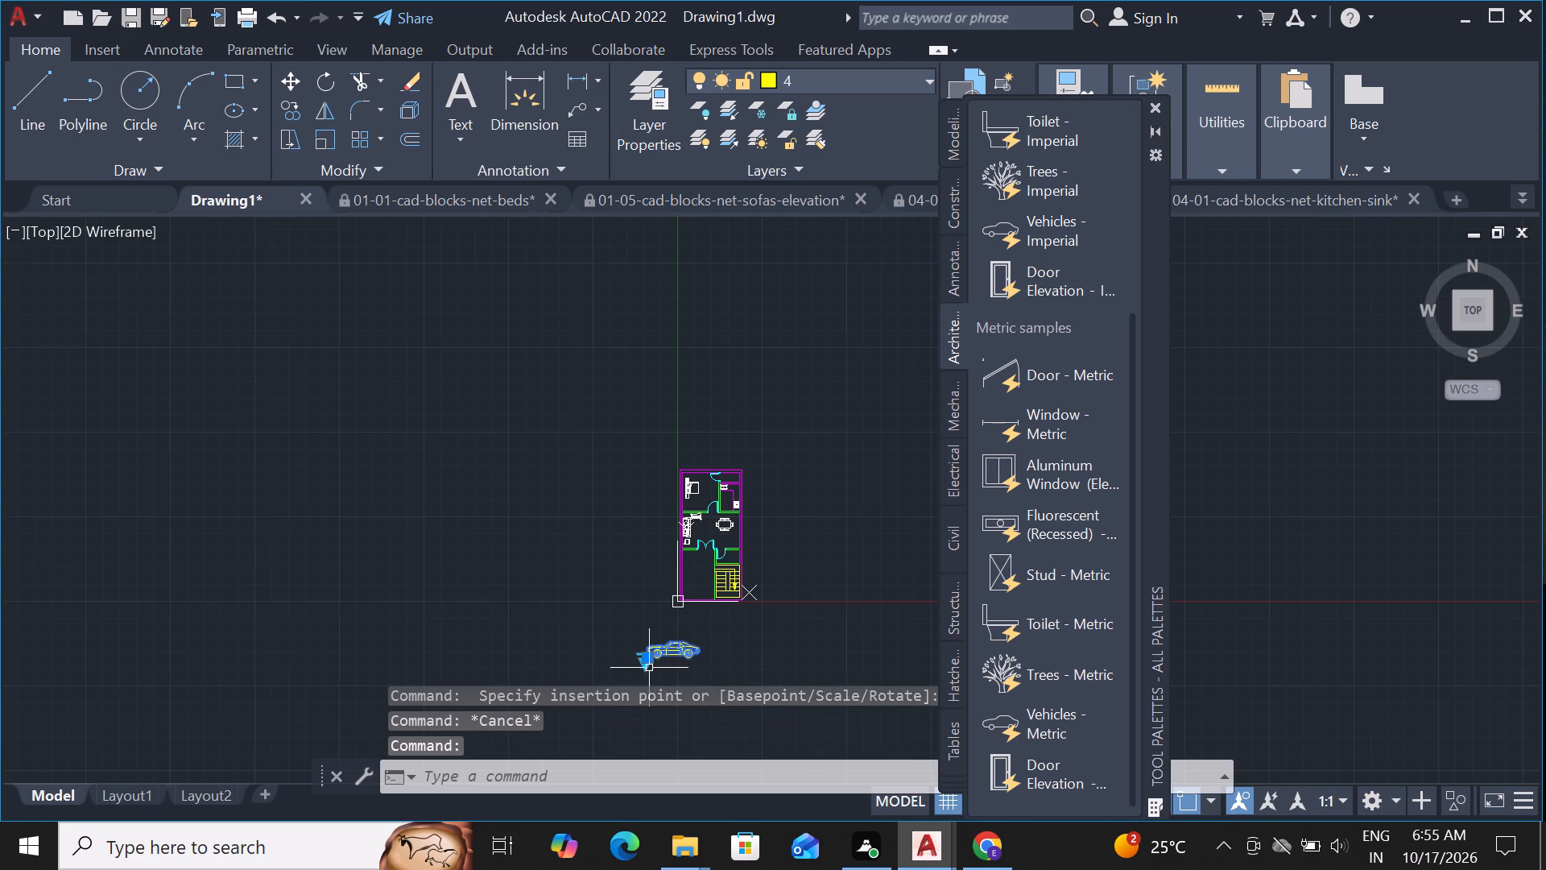
left_click(649, 668)
right_click(649, 668)
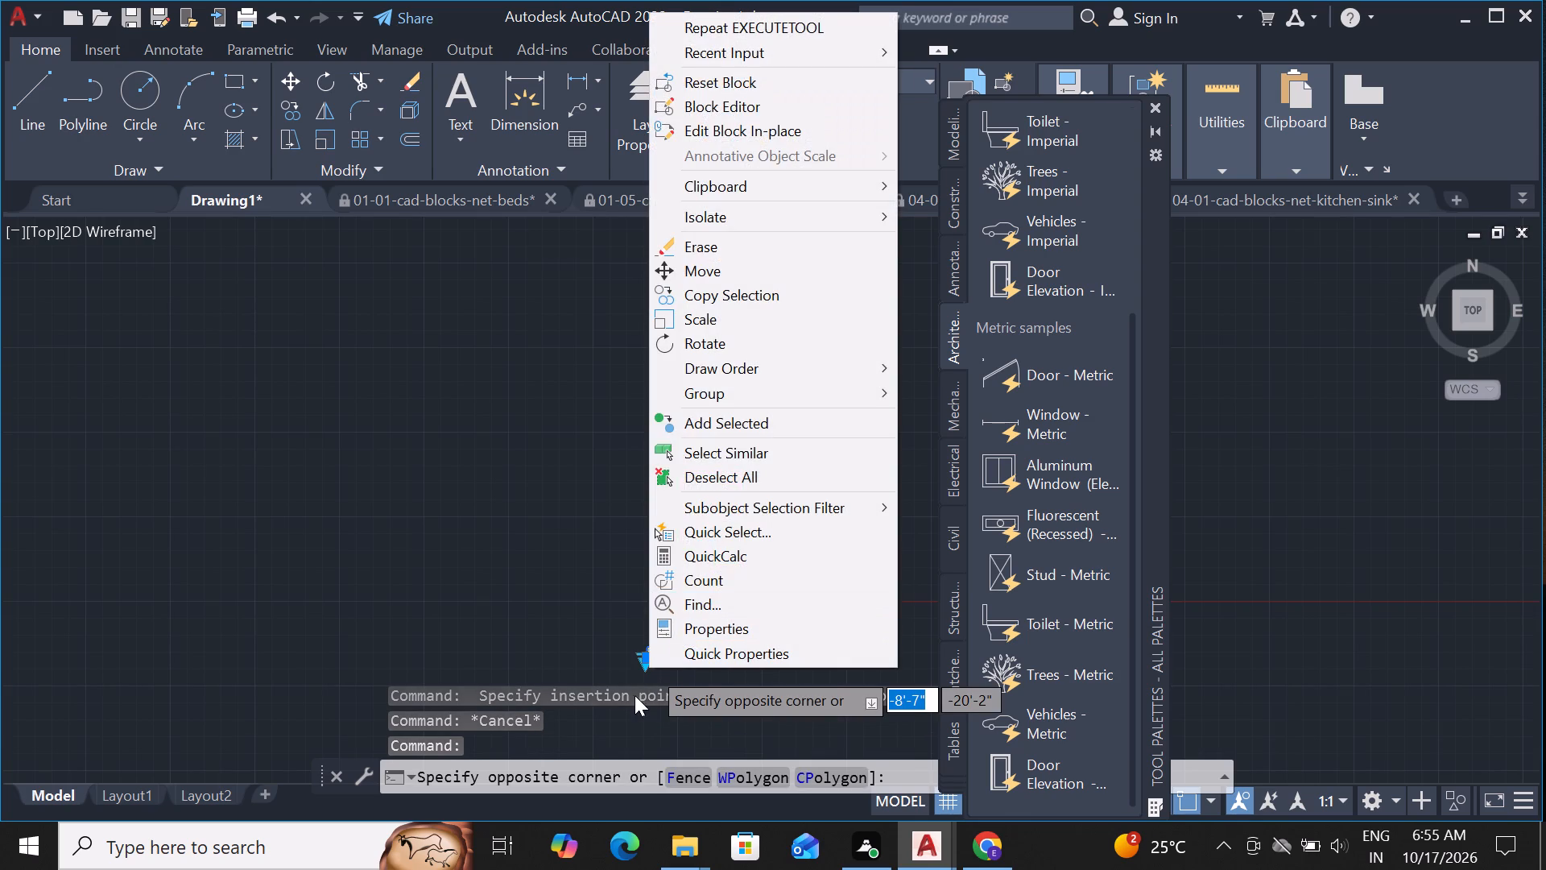
left_click(604, 661)
scroll(663, 674, "up", 4)
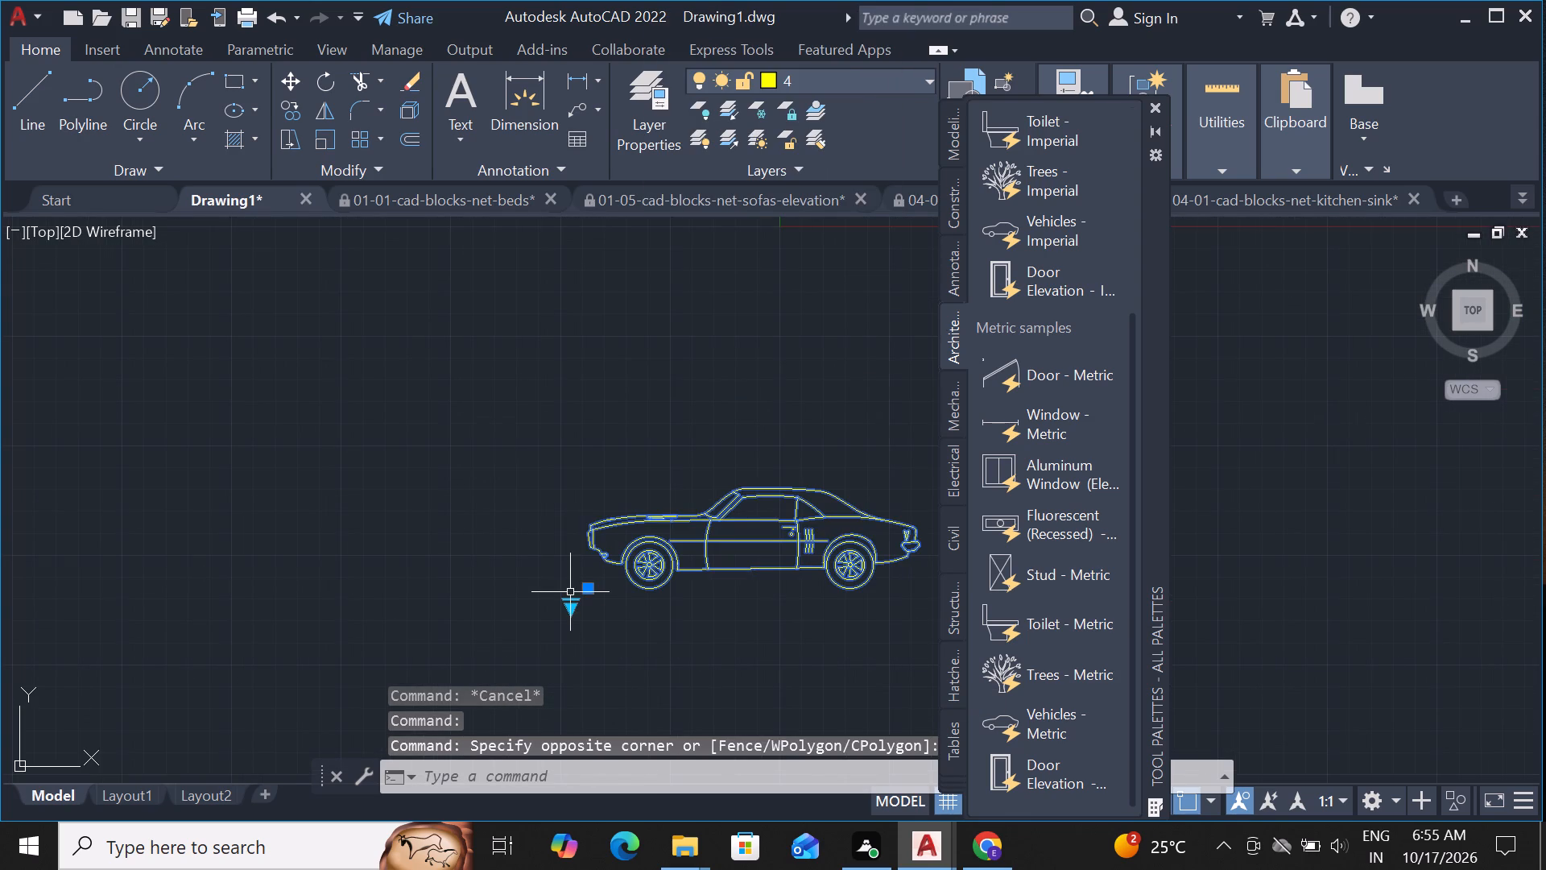
left_click(573, 617)
left_click(573, 611)
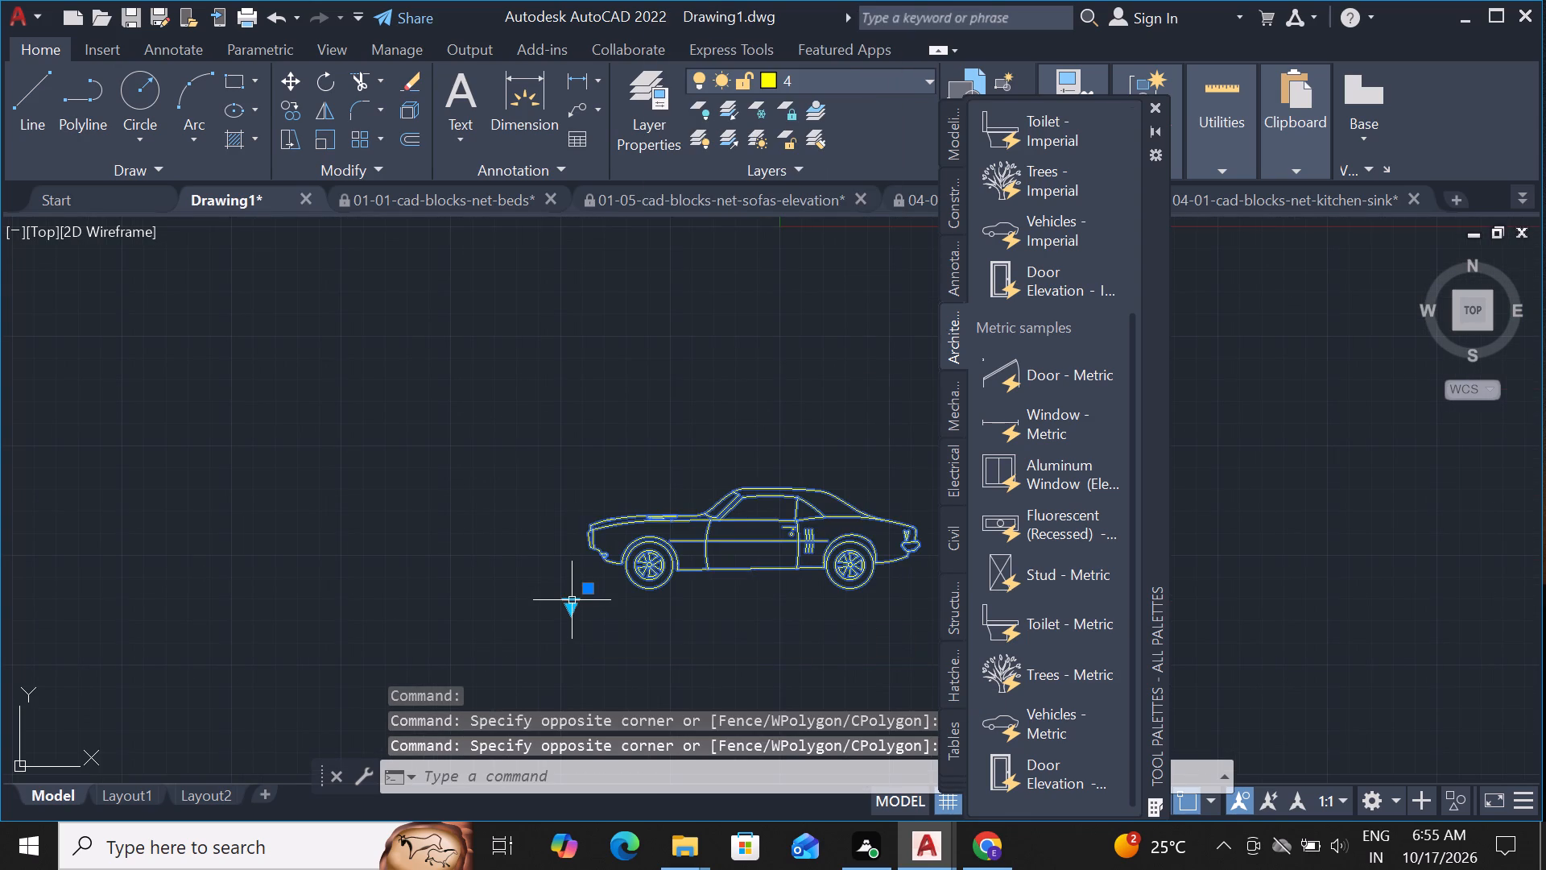
left_click(572, 600)
left_click(572, 611)
right_click(572, 611)
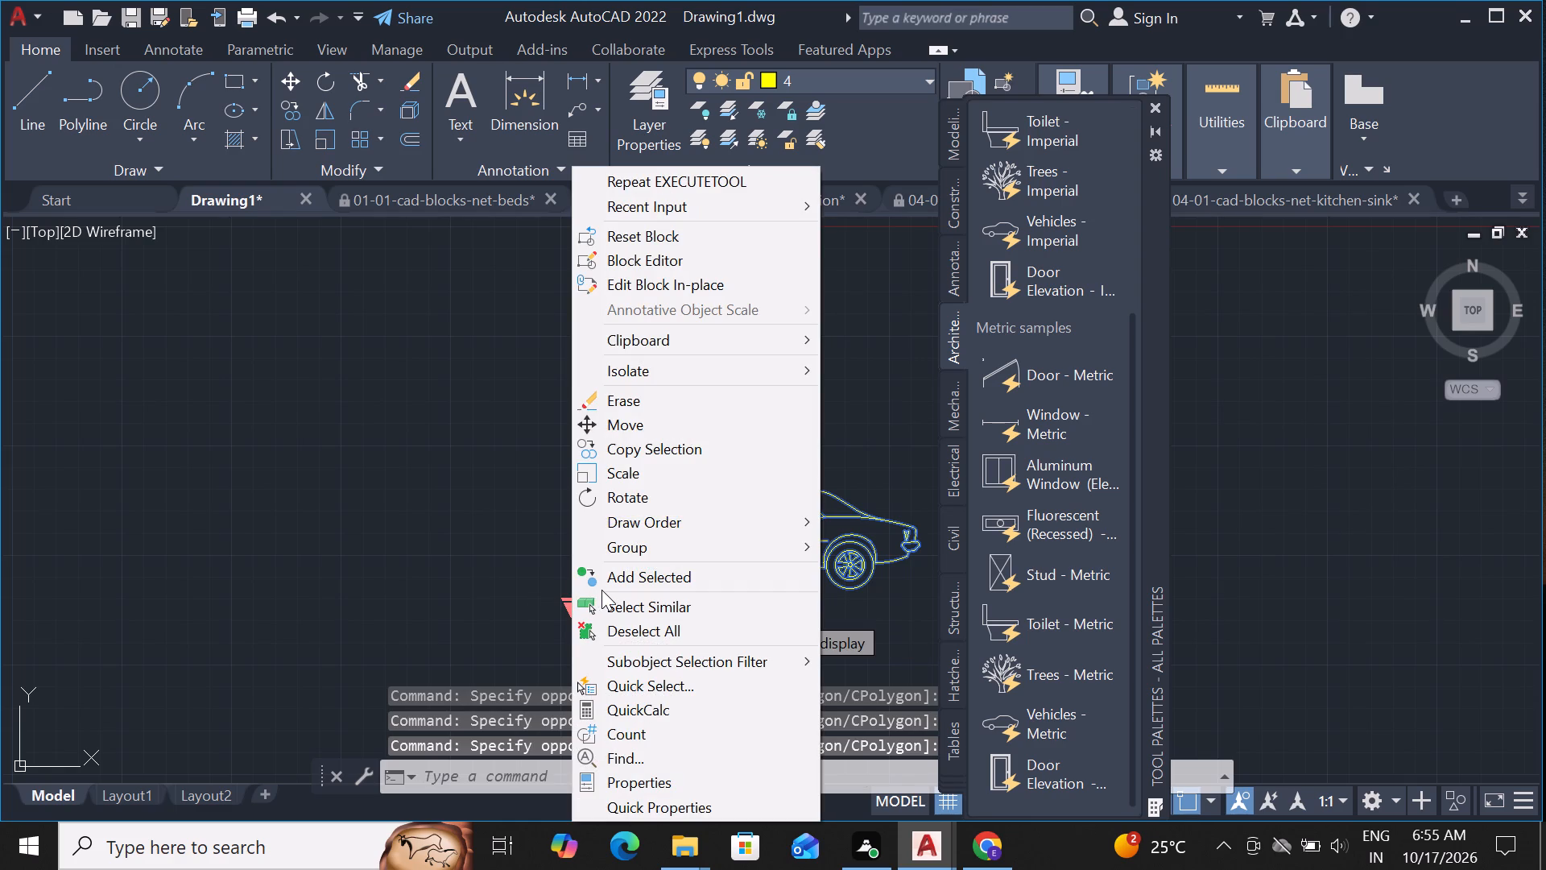
key("Escape")
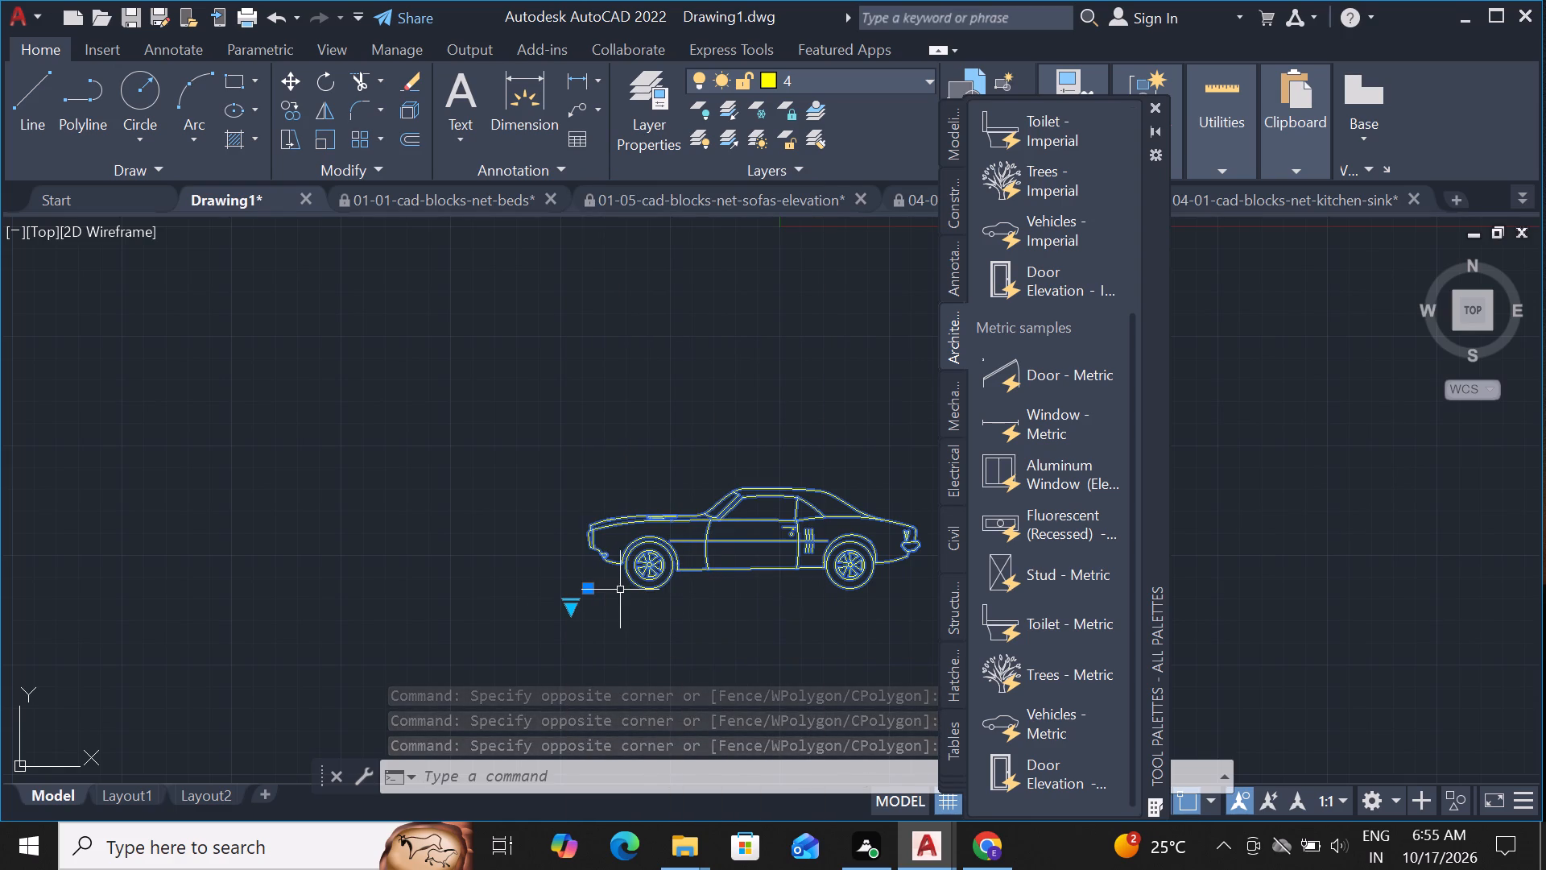
double_click(574, 611)
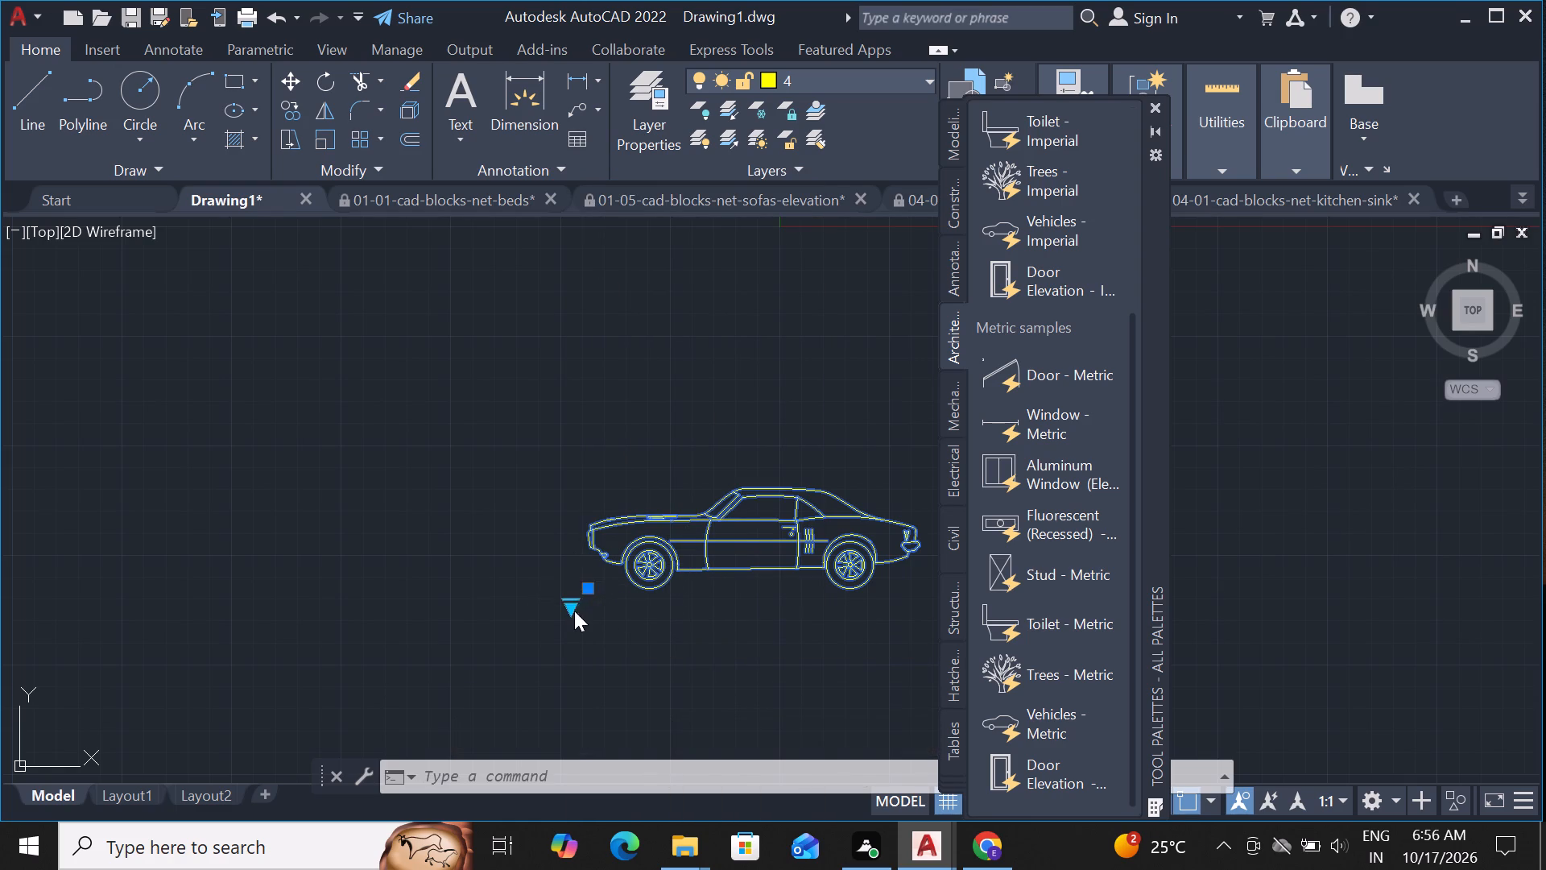
left_click(574, 611)
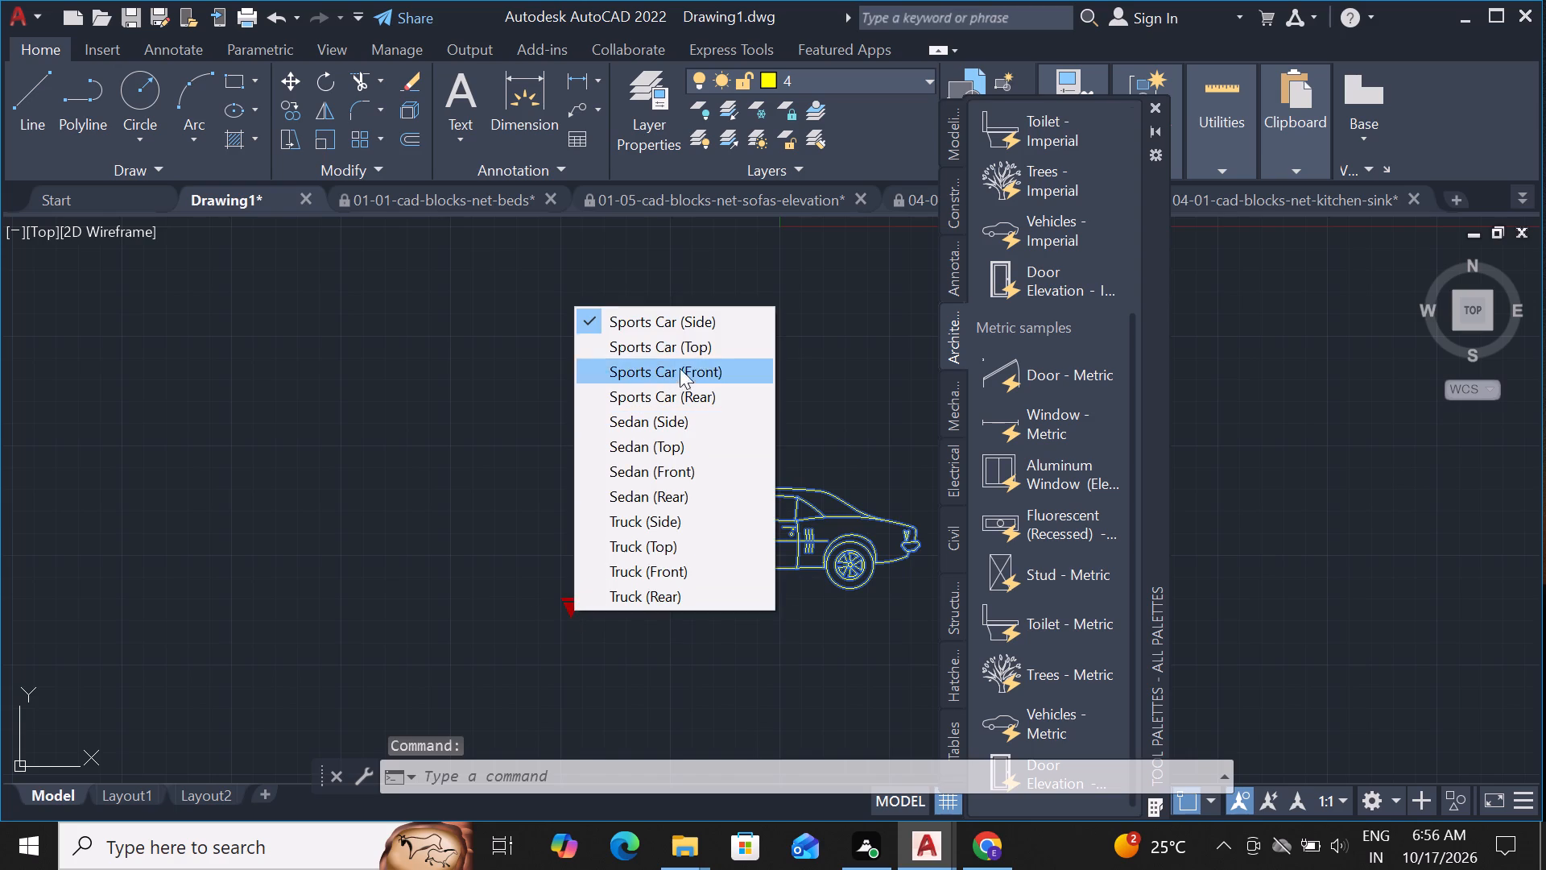
left_click(721, 343)
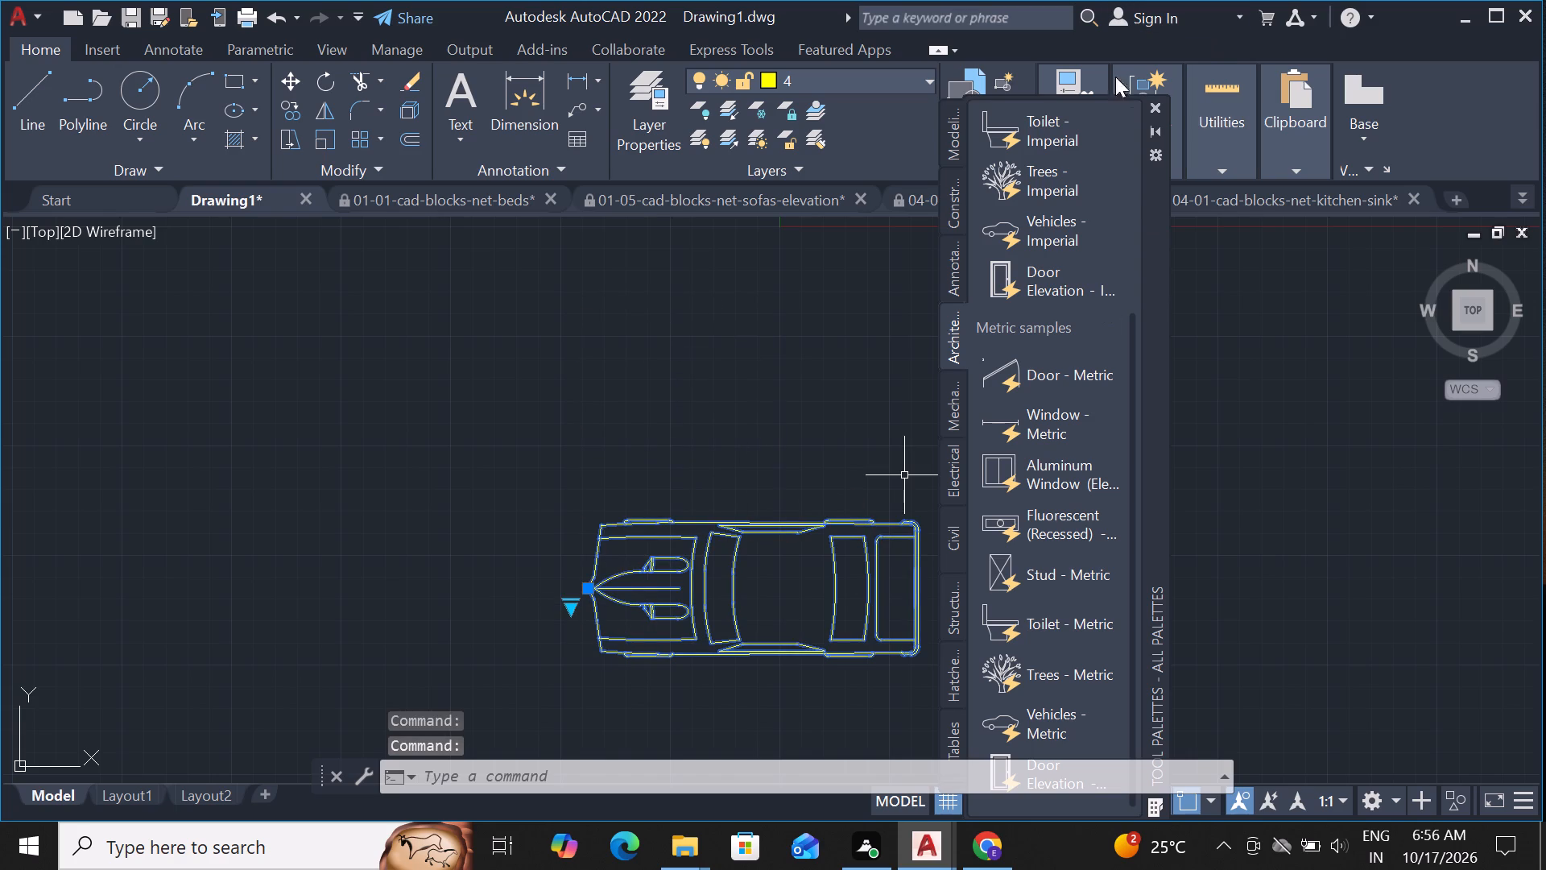
left_click(1155, 107)
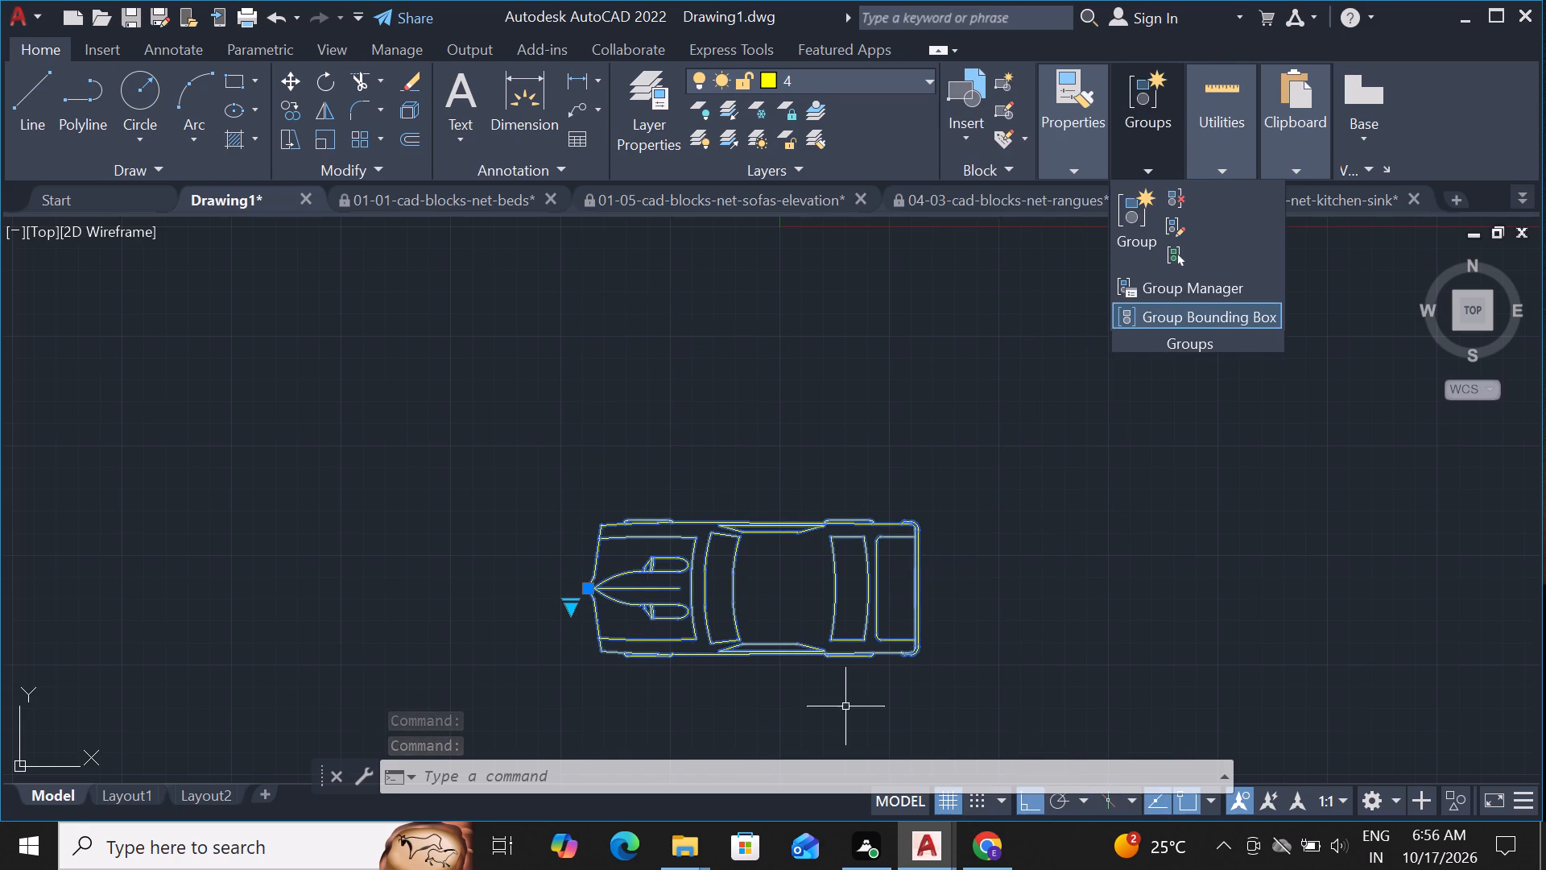
Assign the top-view sports car block to layer 0.
scroll(859, 671, "down", 3)
left_click(862, 663)
scroll(805, 673, "up", 2)
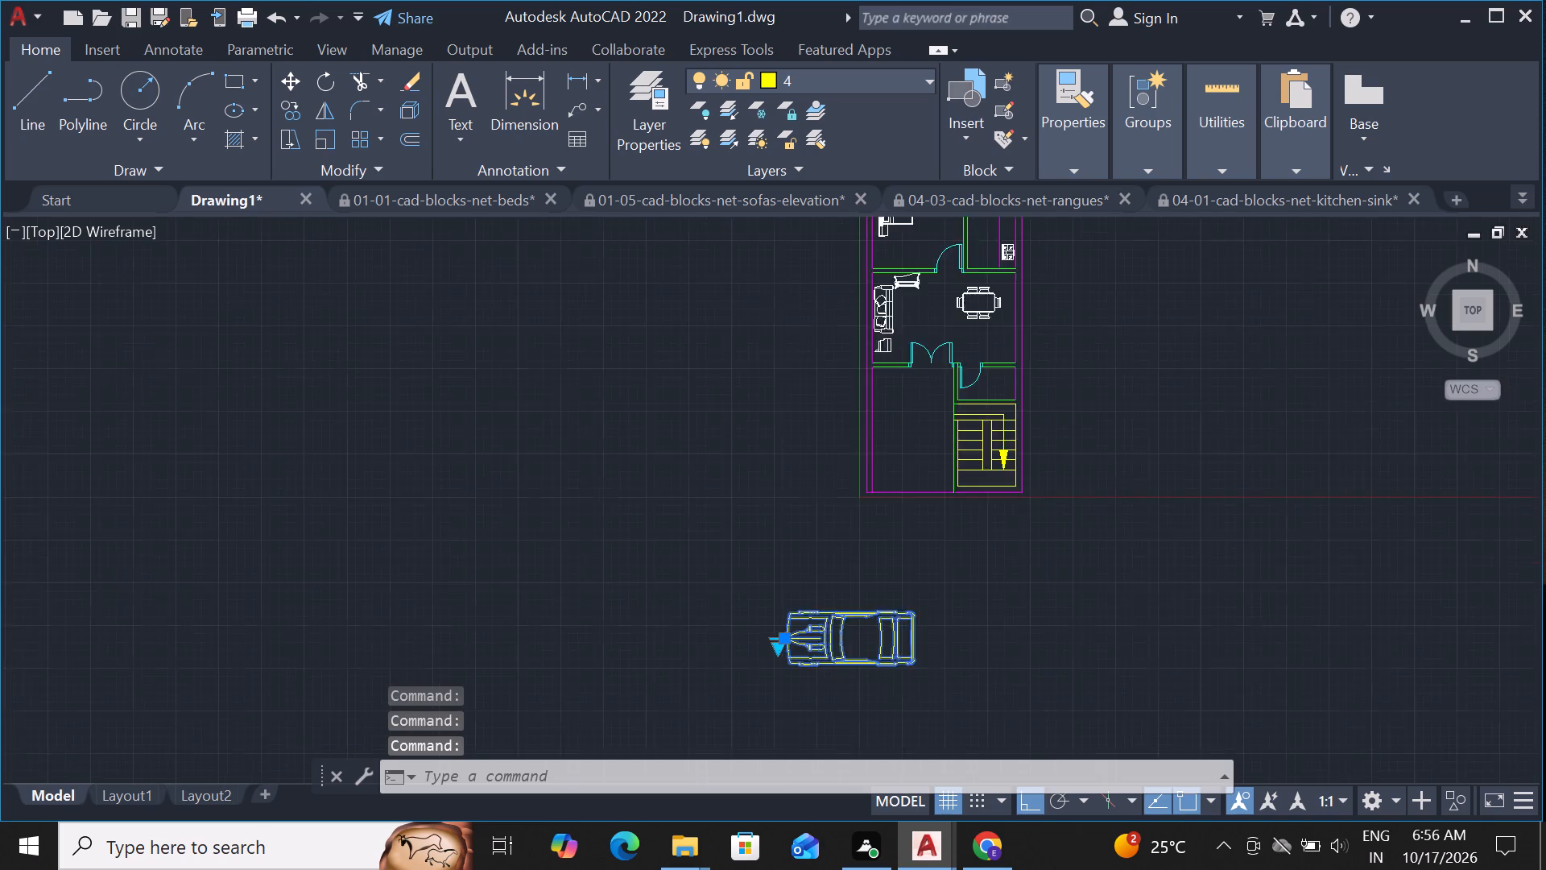
key("Escape")
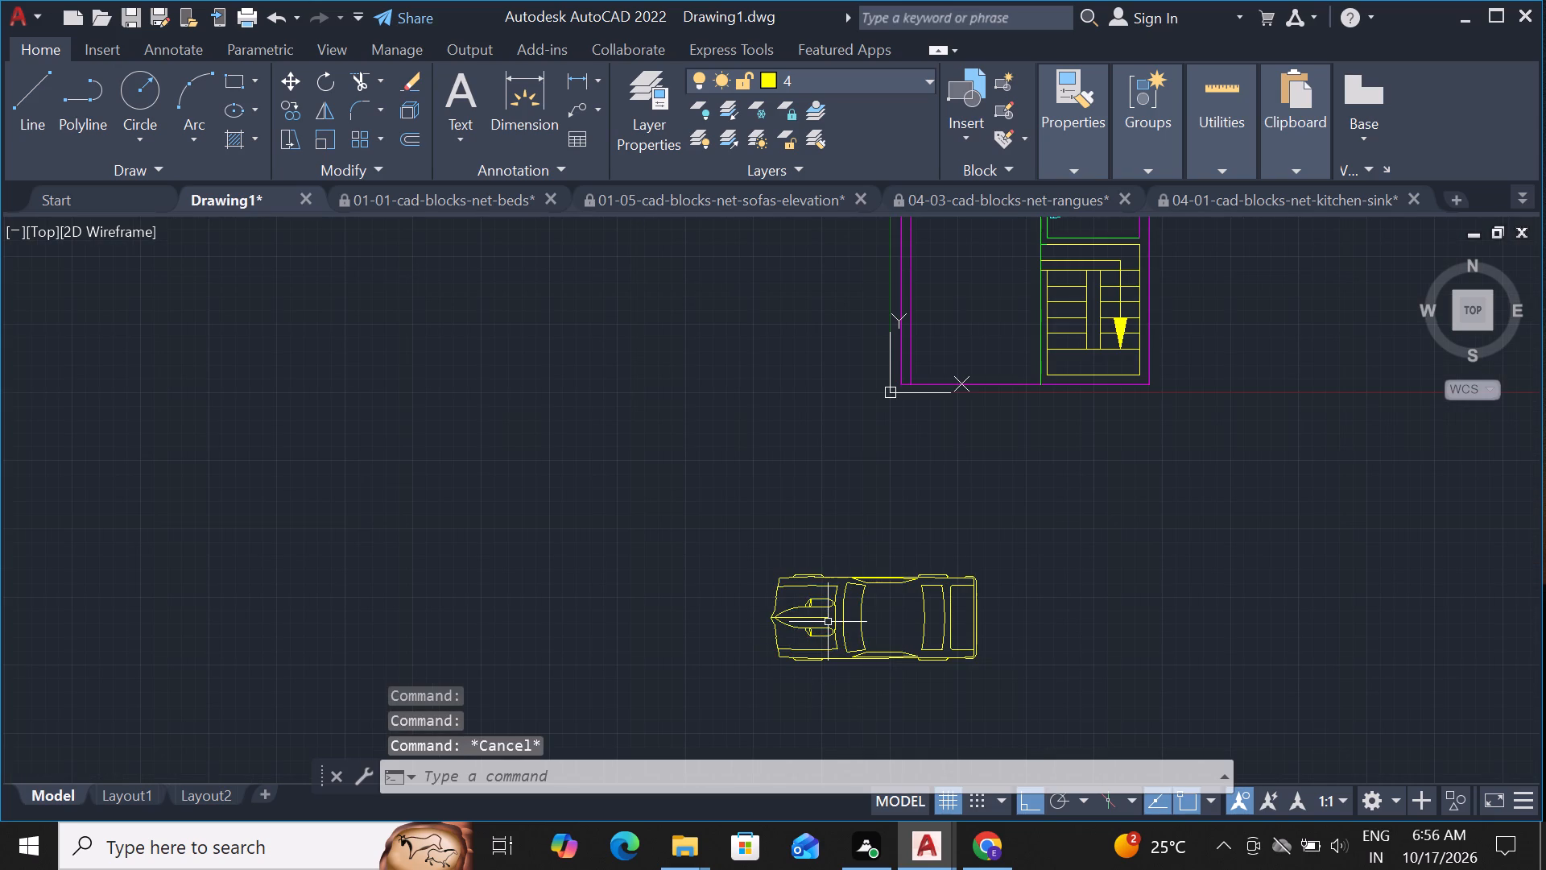
left_click(828, 622)
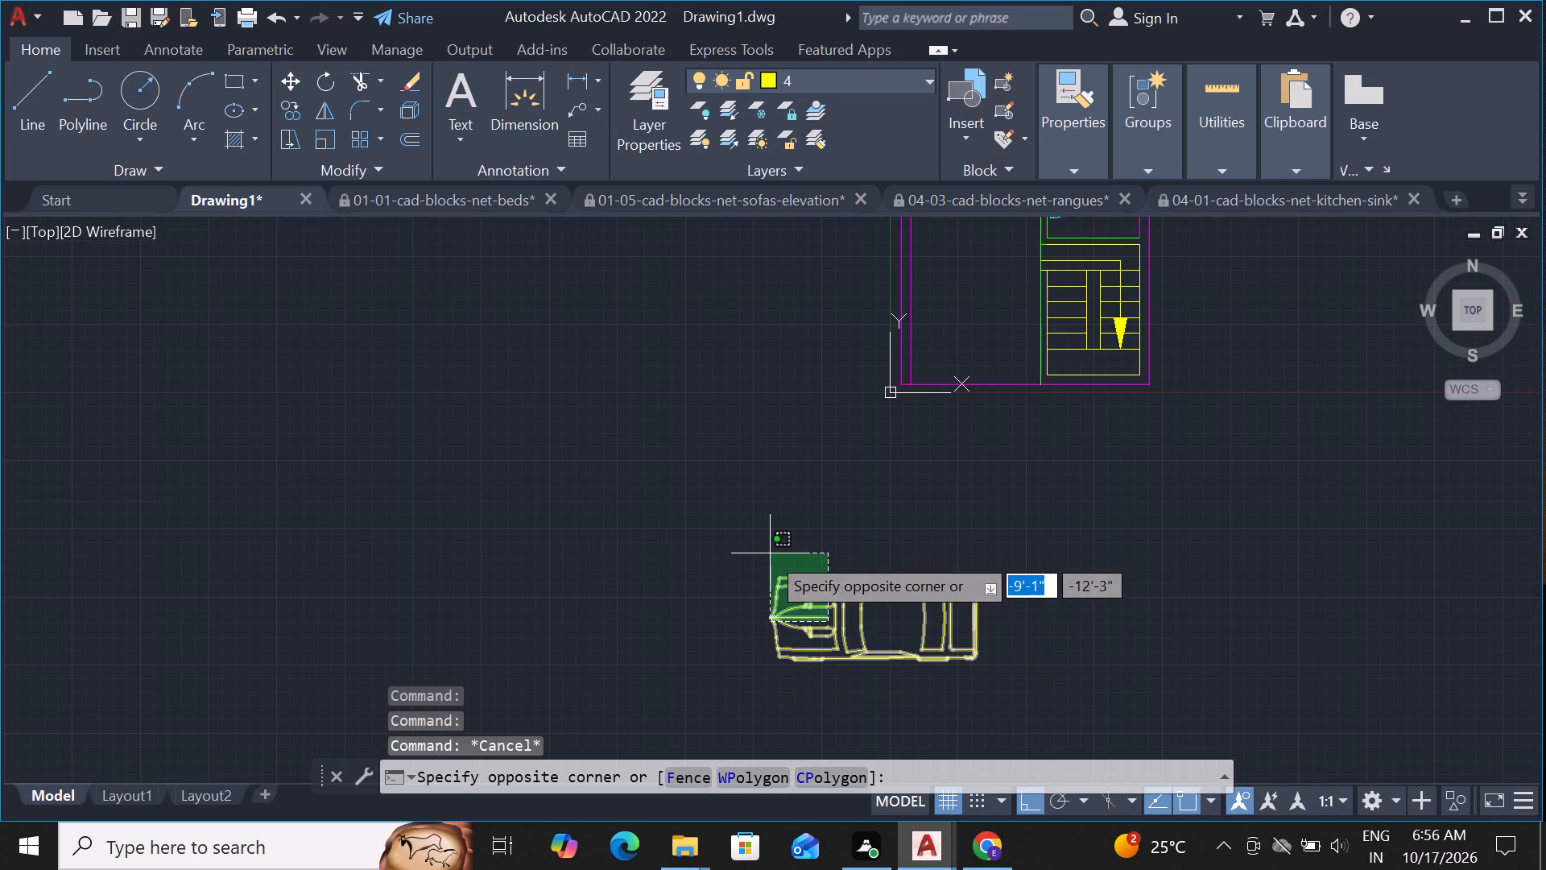
left_click(767, 552)
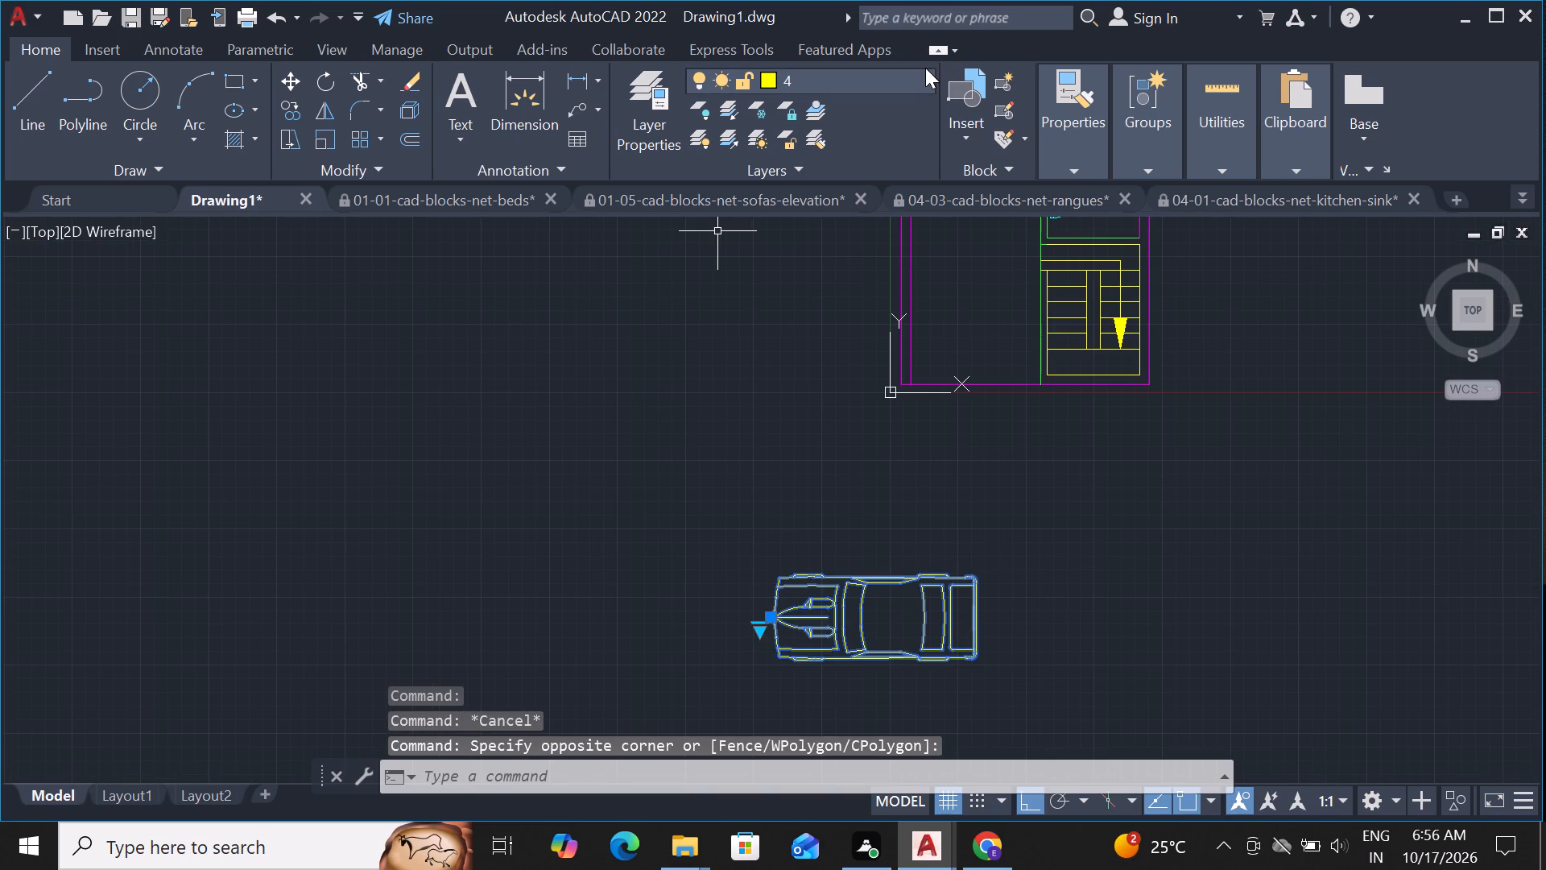
left_click(920, 80)
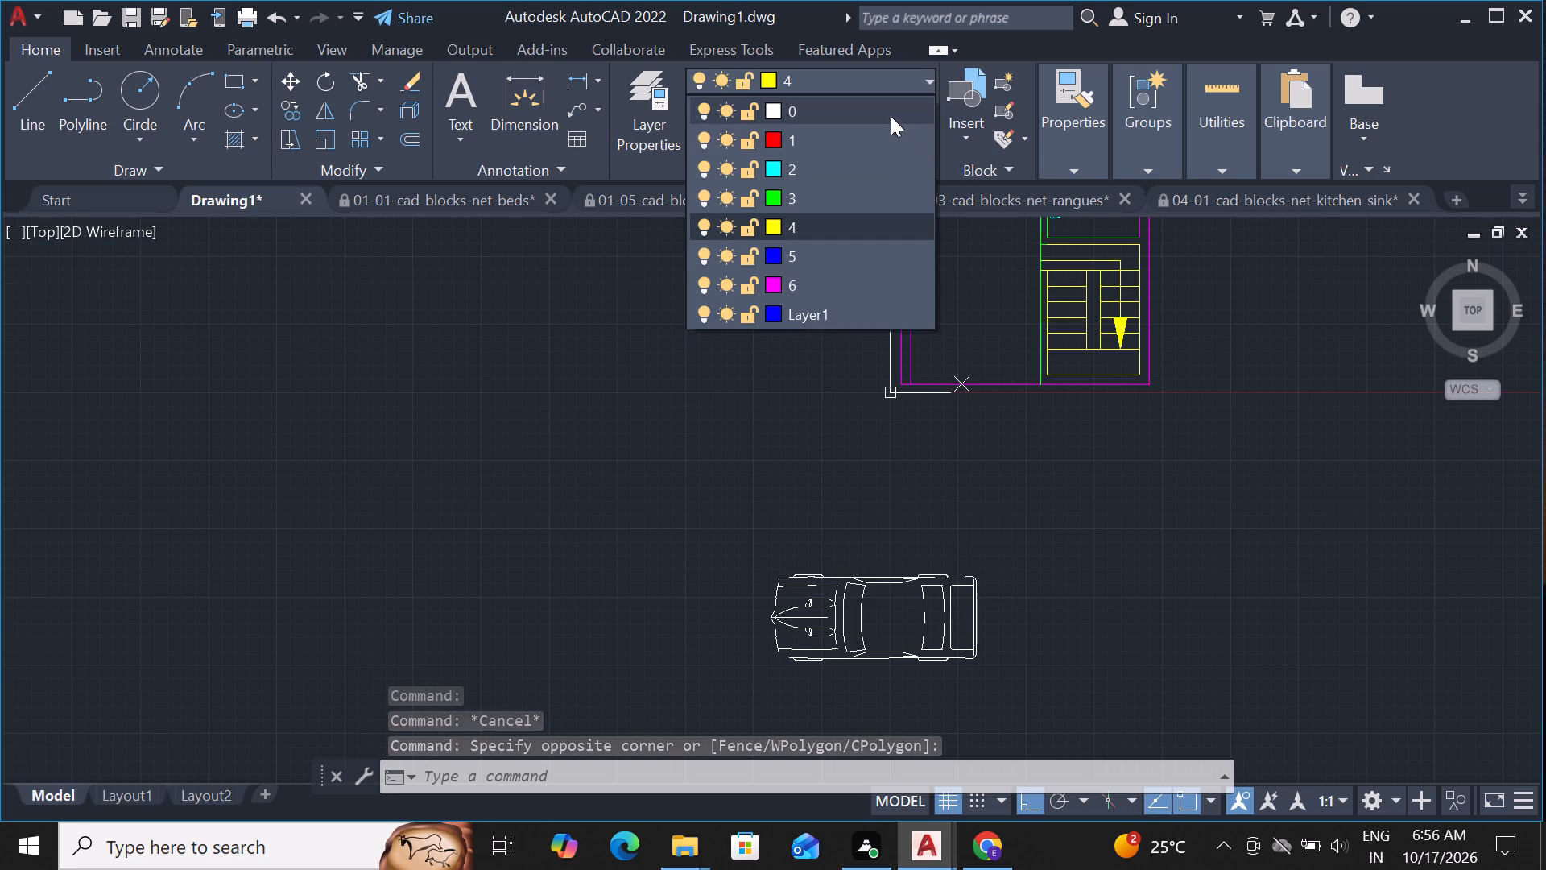
left_click(890, 109)
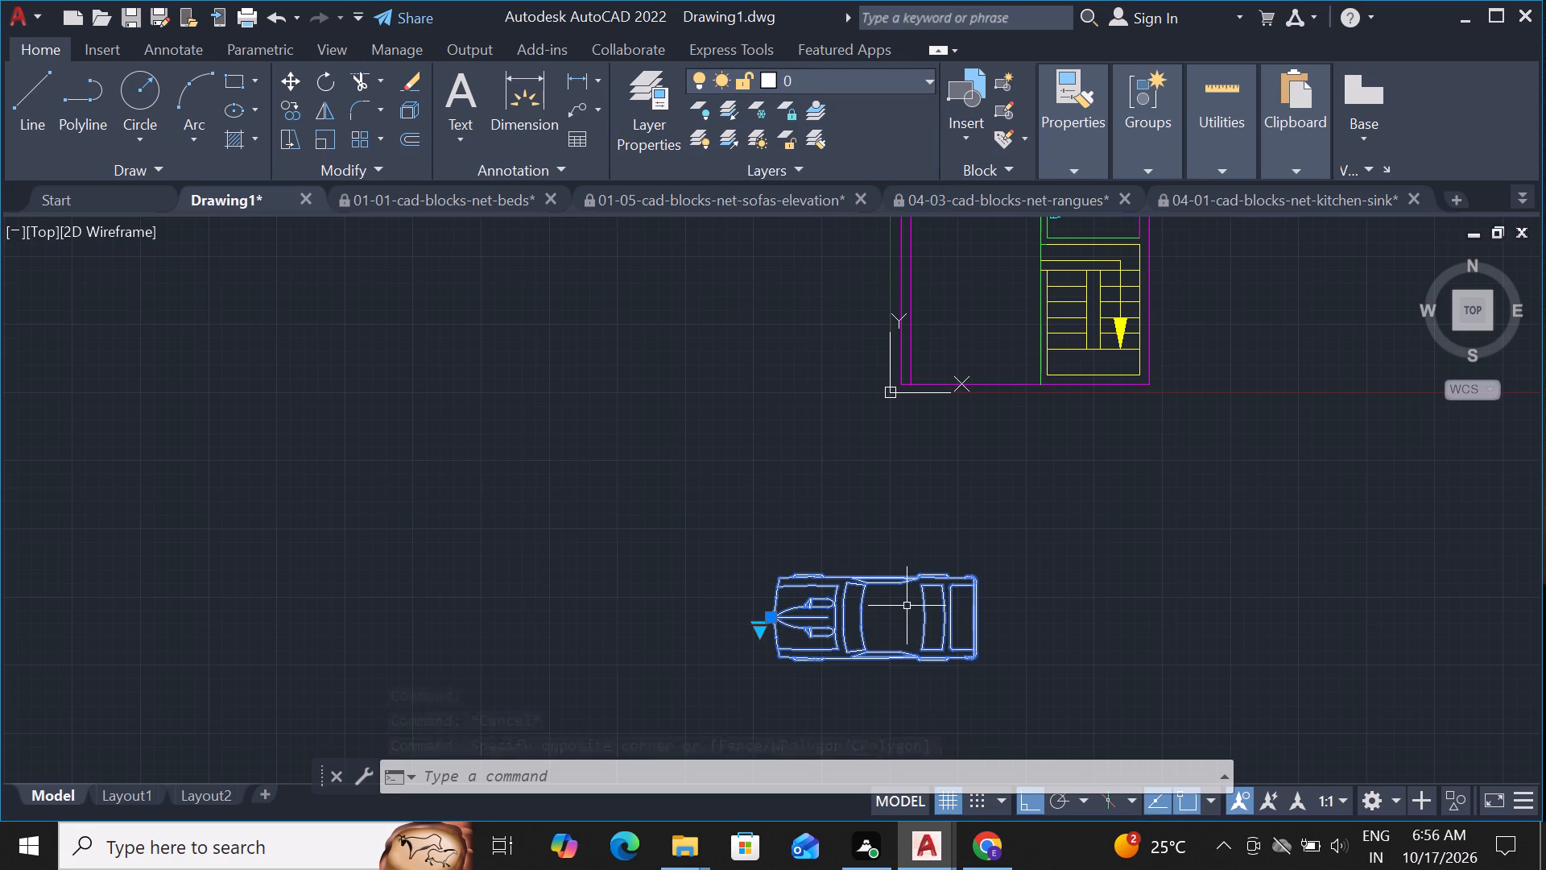
key("Escape")
Rotate the sports car to 270° about a point near its rear so its nose faces the plan.
left_click(942, 612)
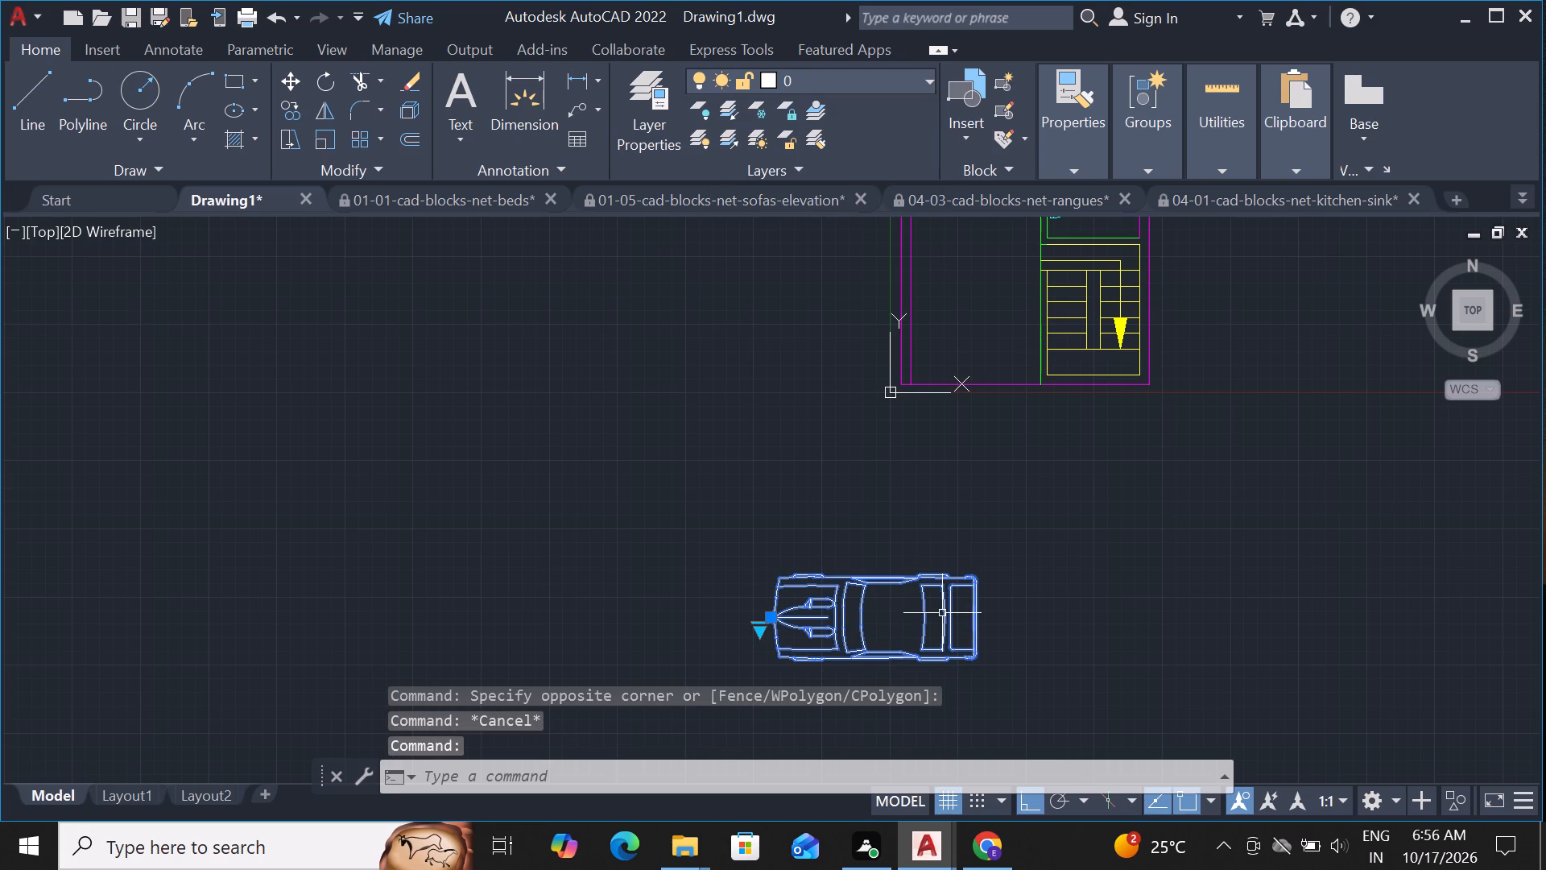
type("RO")
key("space")
left_click(949, 629)
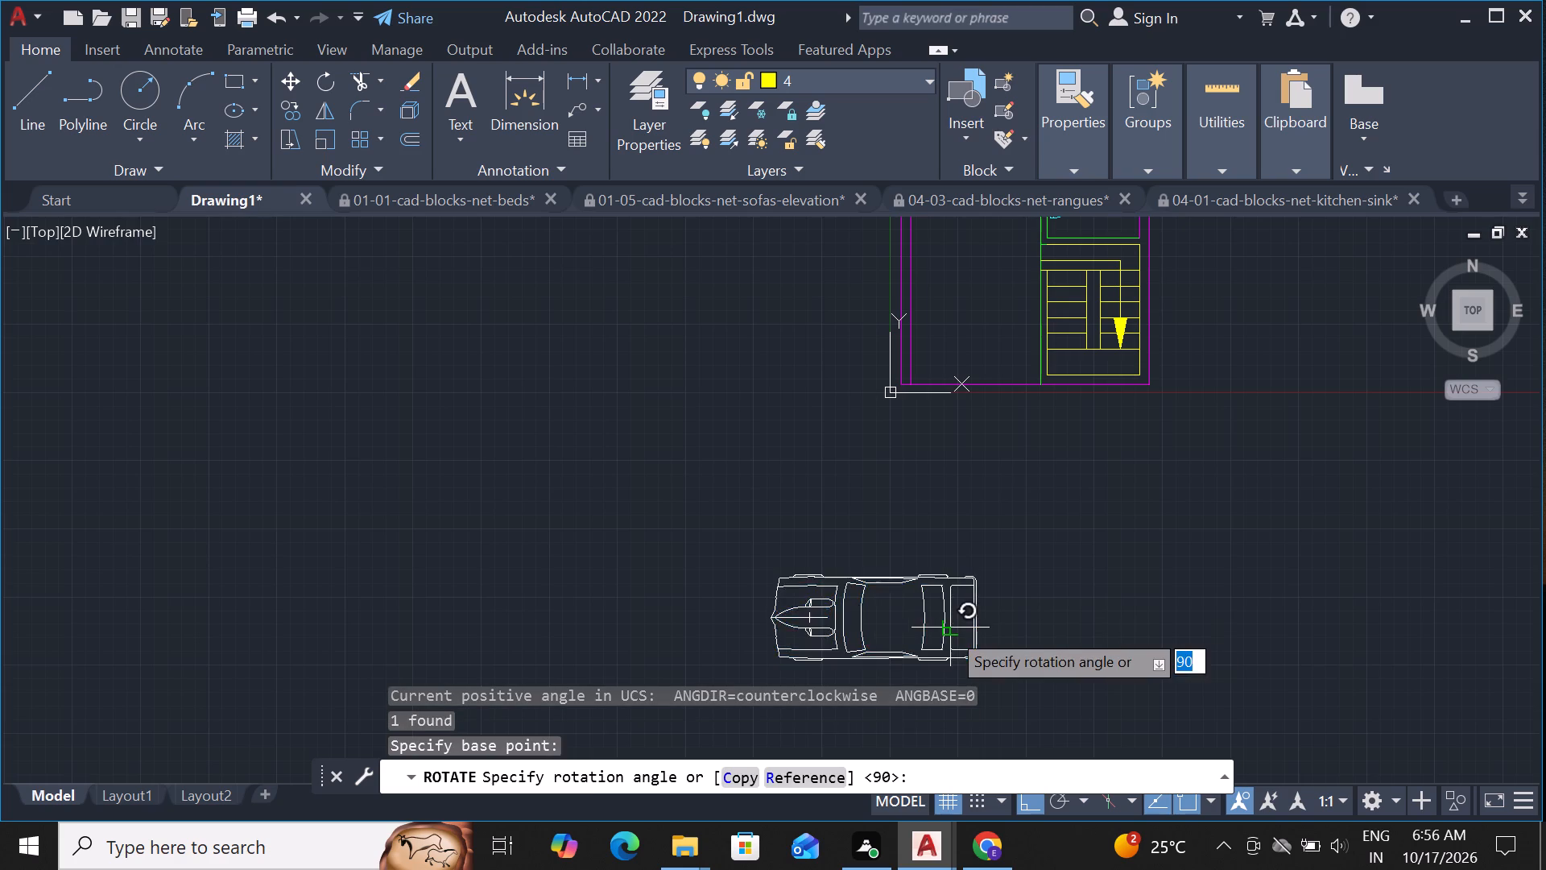
left_click(961, 681)
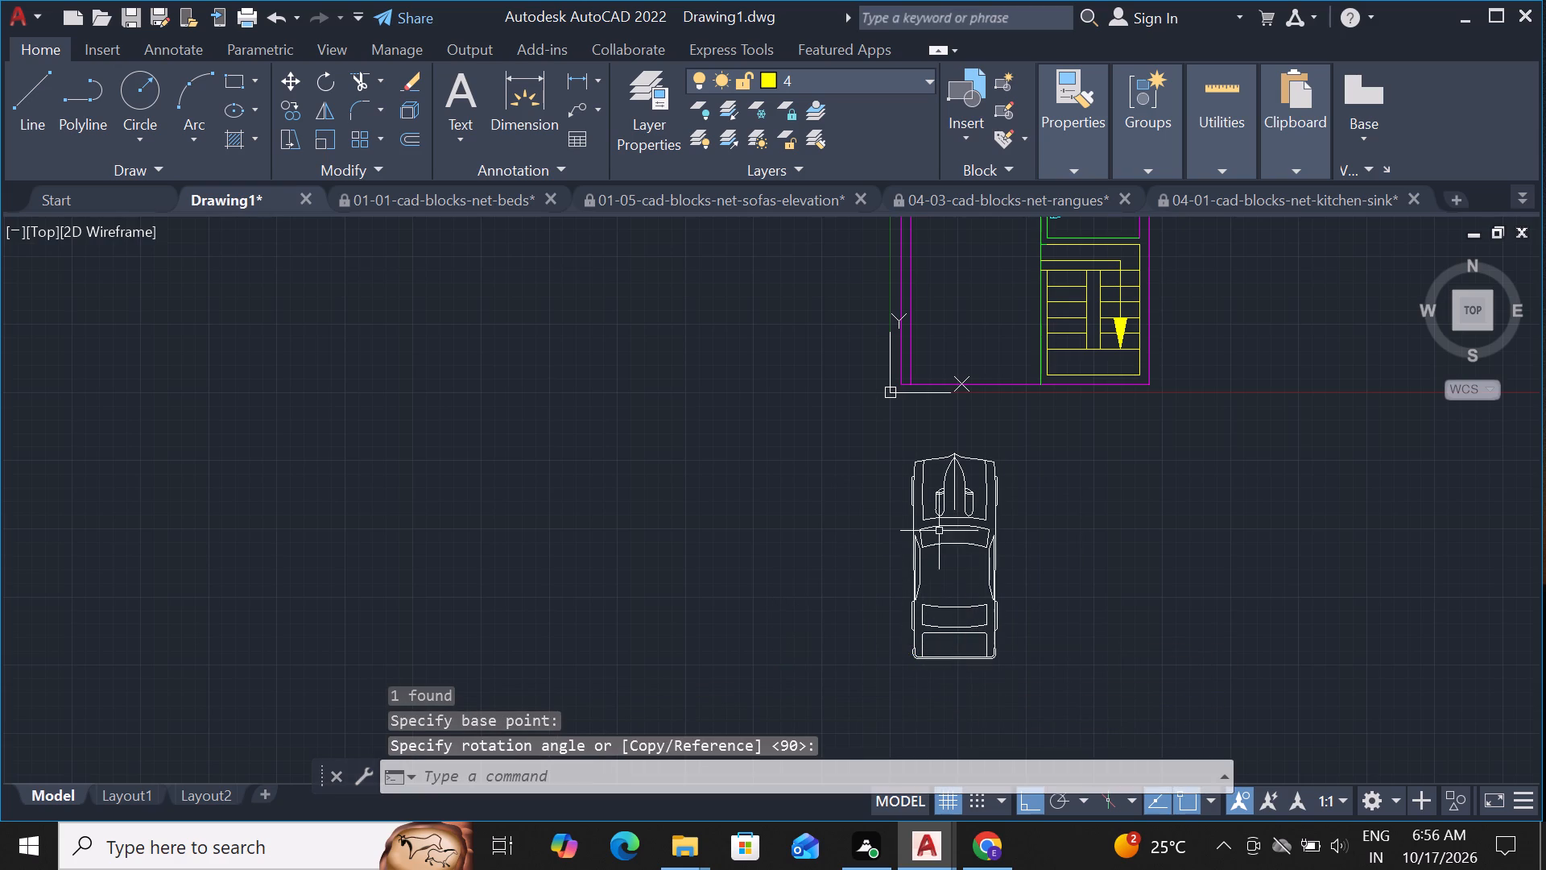
Move the sports car straight up about 21' into the open parking space beside the staircase.
left_click(940, 519)
type("M")
key("space")
left_click(940, 519)
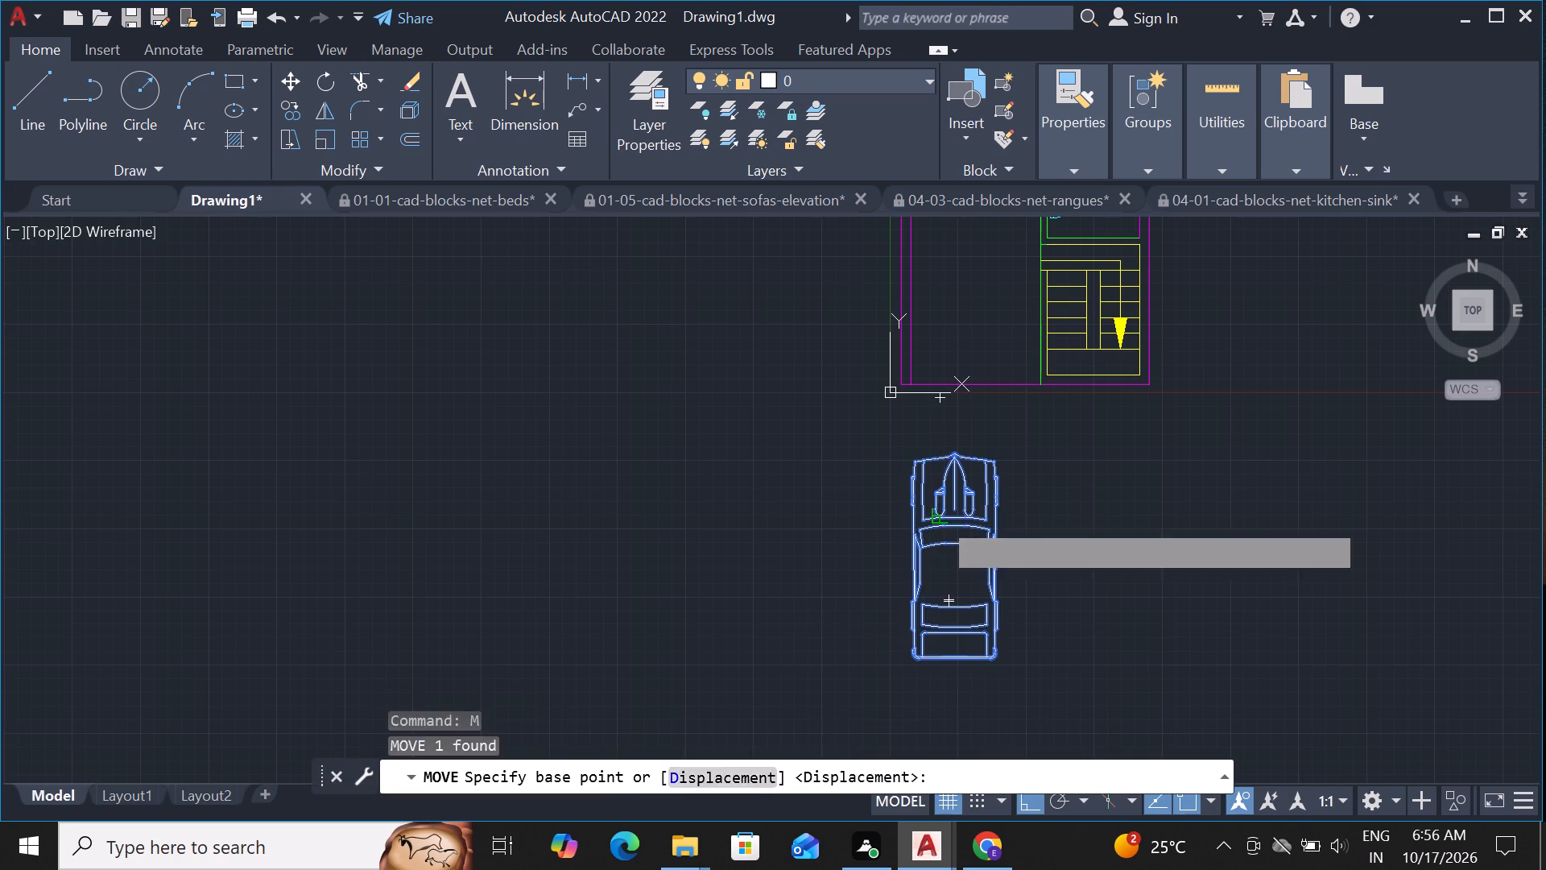
scroll(948, 517, "down", 2)
scroll(960, 416, "up", 2)
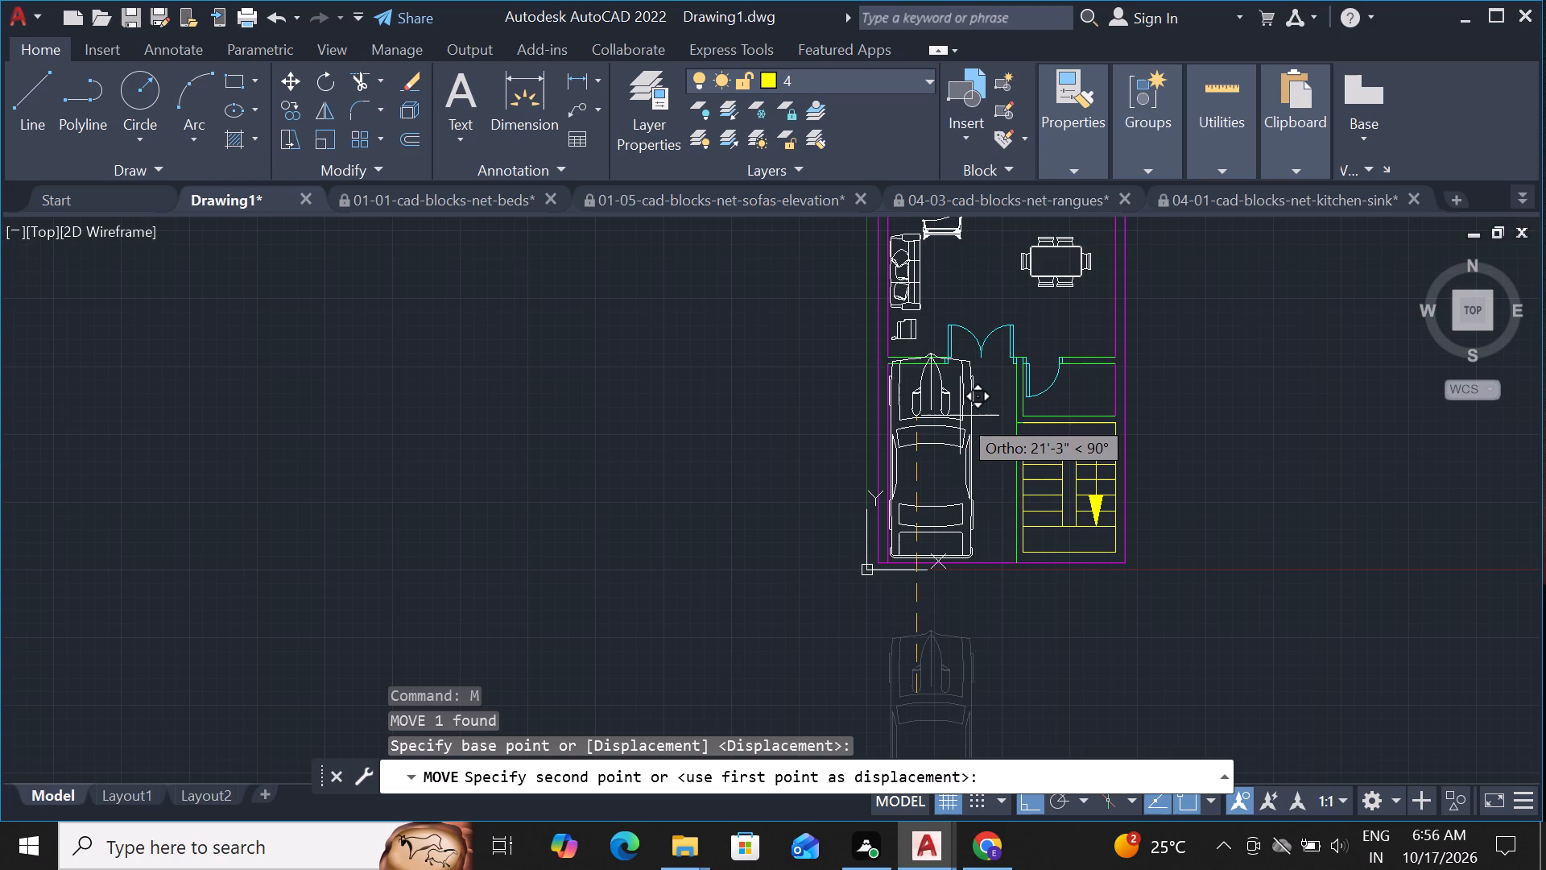
scroll(960, 416, "up", 2)
left_click(988, 433)
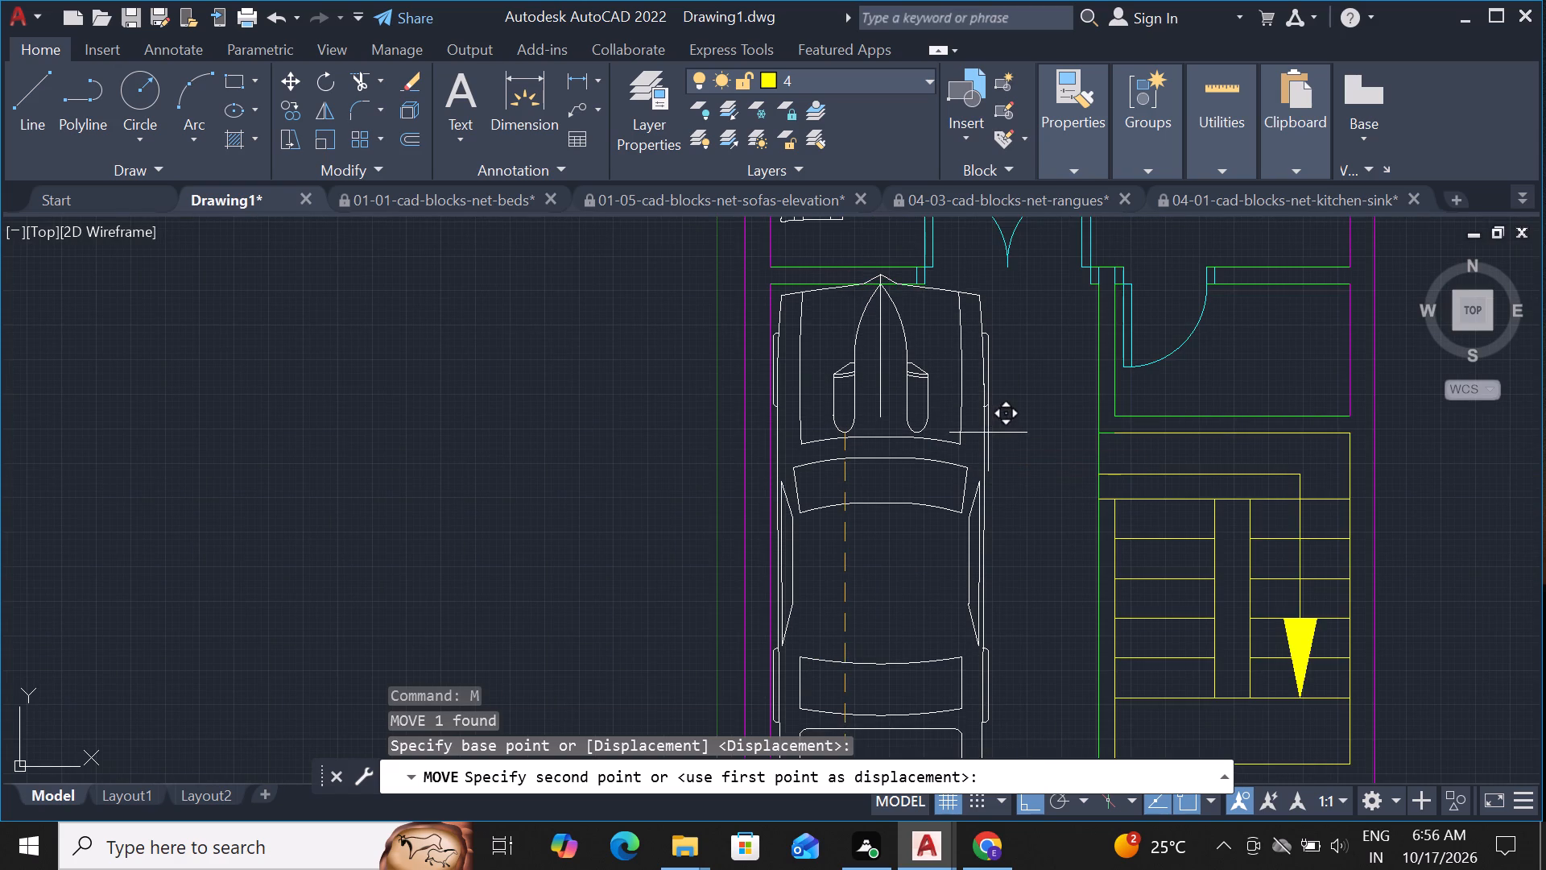
Move the sports car horizontally right, away from the outer wall, towards the middle of the parking space.
left_click(953, 468)
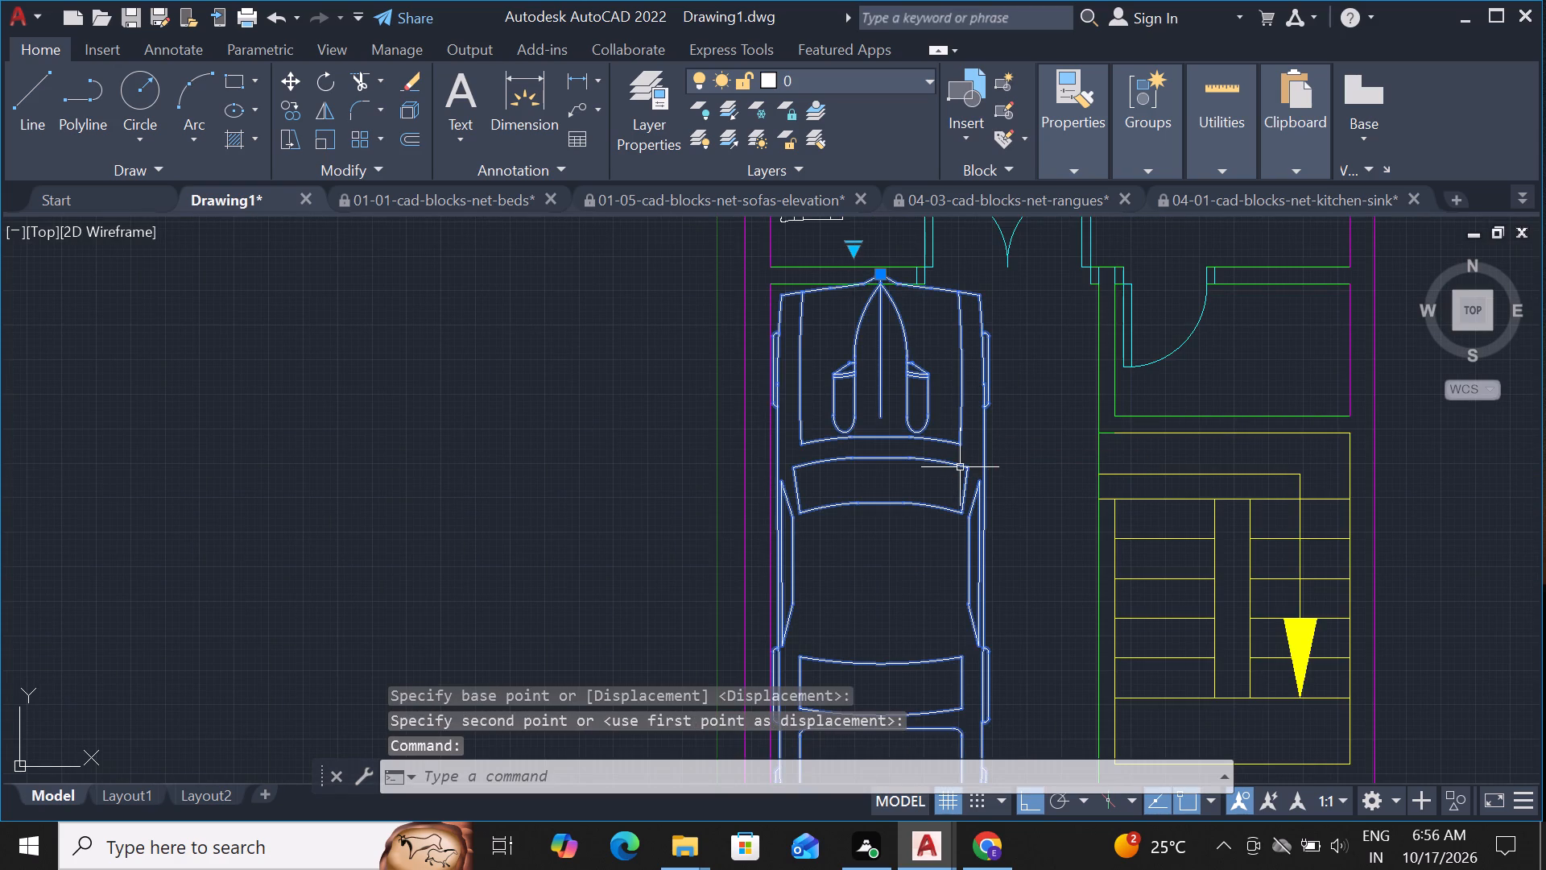
type("M")
key("space")
left_click(961, 467)
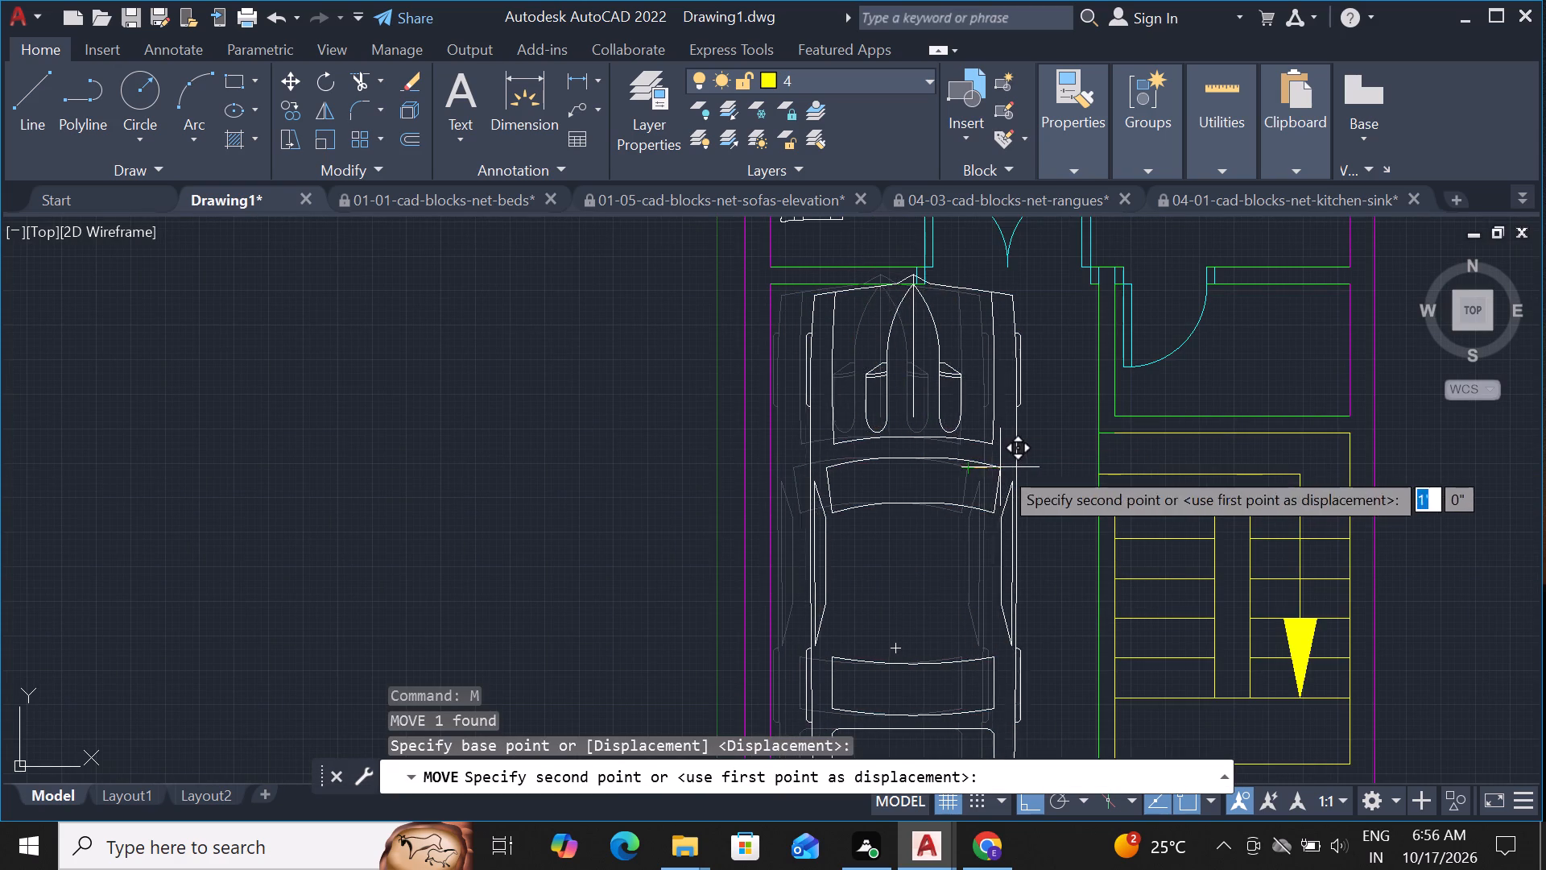
left_click(1024, 466)
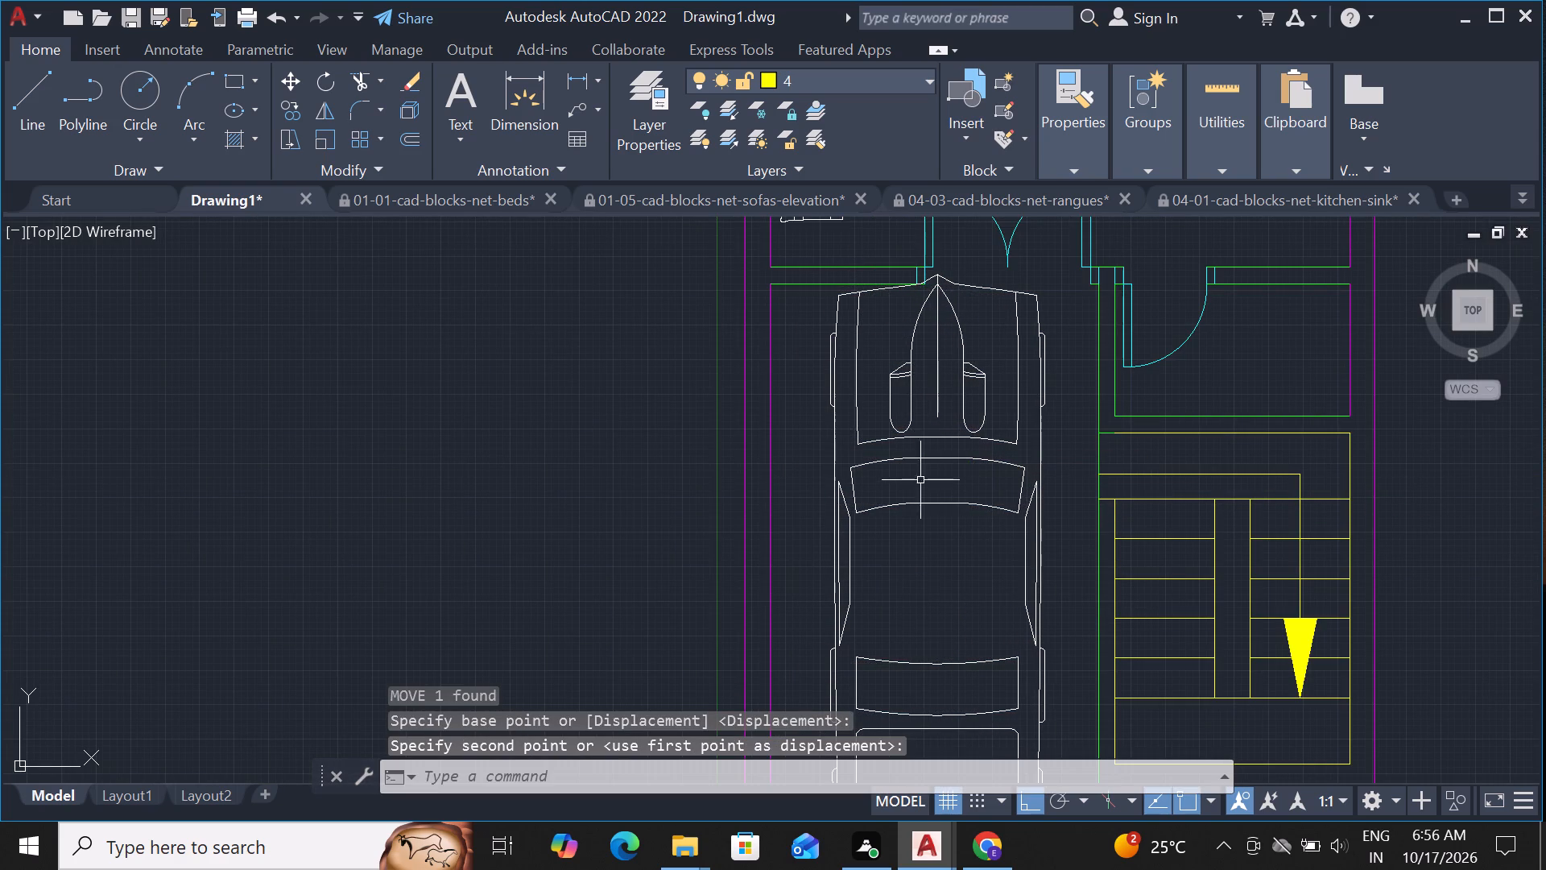
key("Escape")
Scale the sports car down to roughly two-thirds size from a point near its windshield so it fits inside the parking space.
left_click(883, 464)
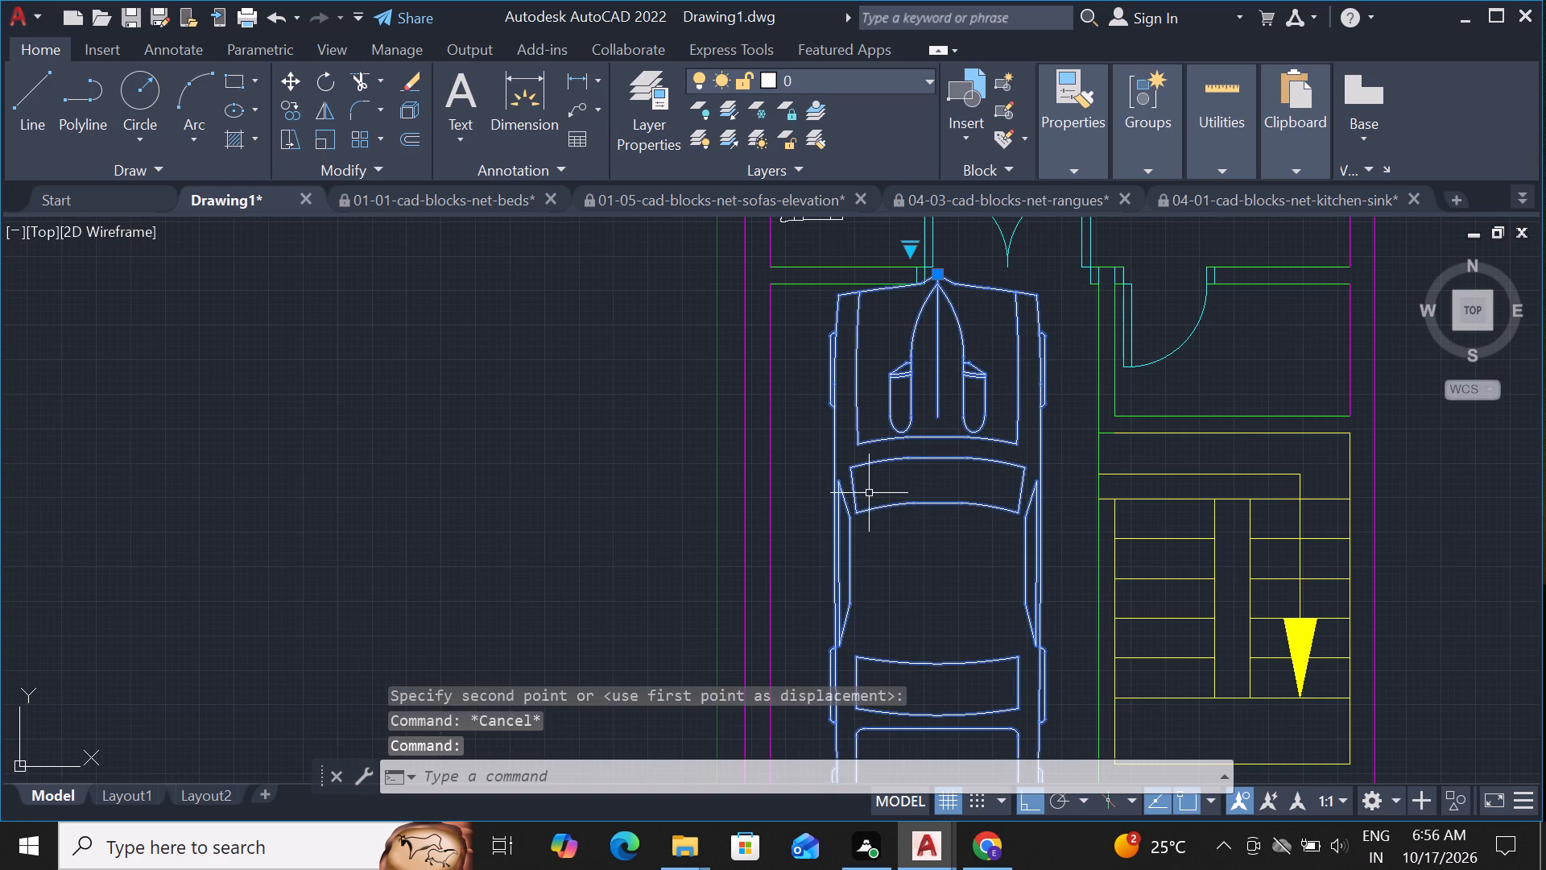
type("SC")
key("space")
left_click(869, 493)
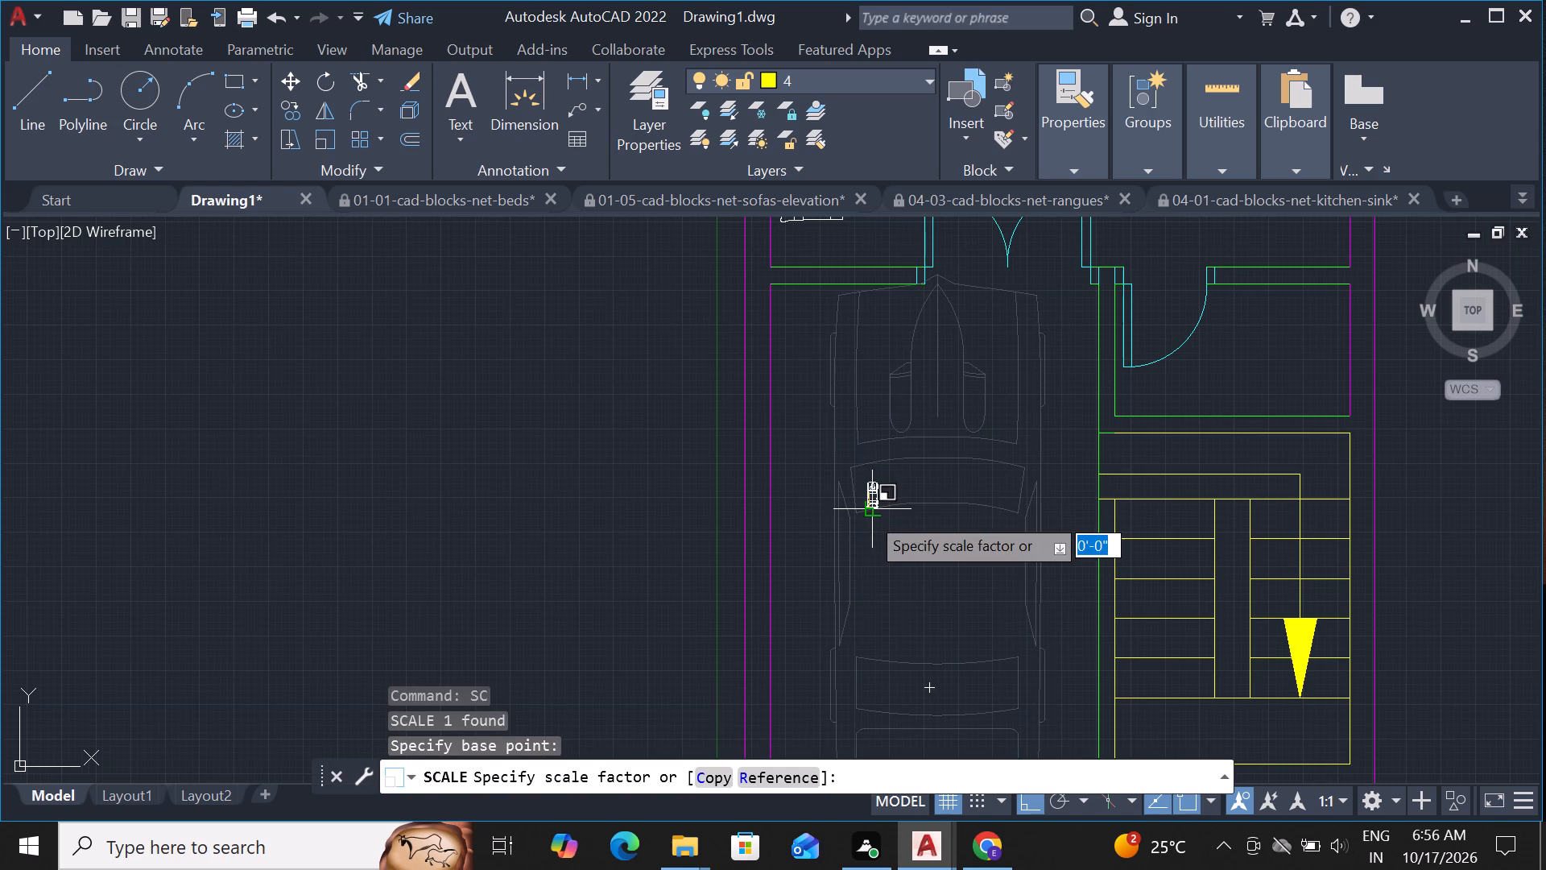
left_click(869, 714)
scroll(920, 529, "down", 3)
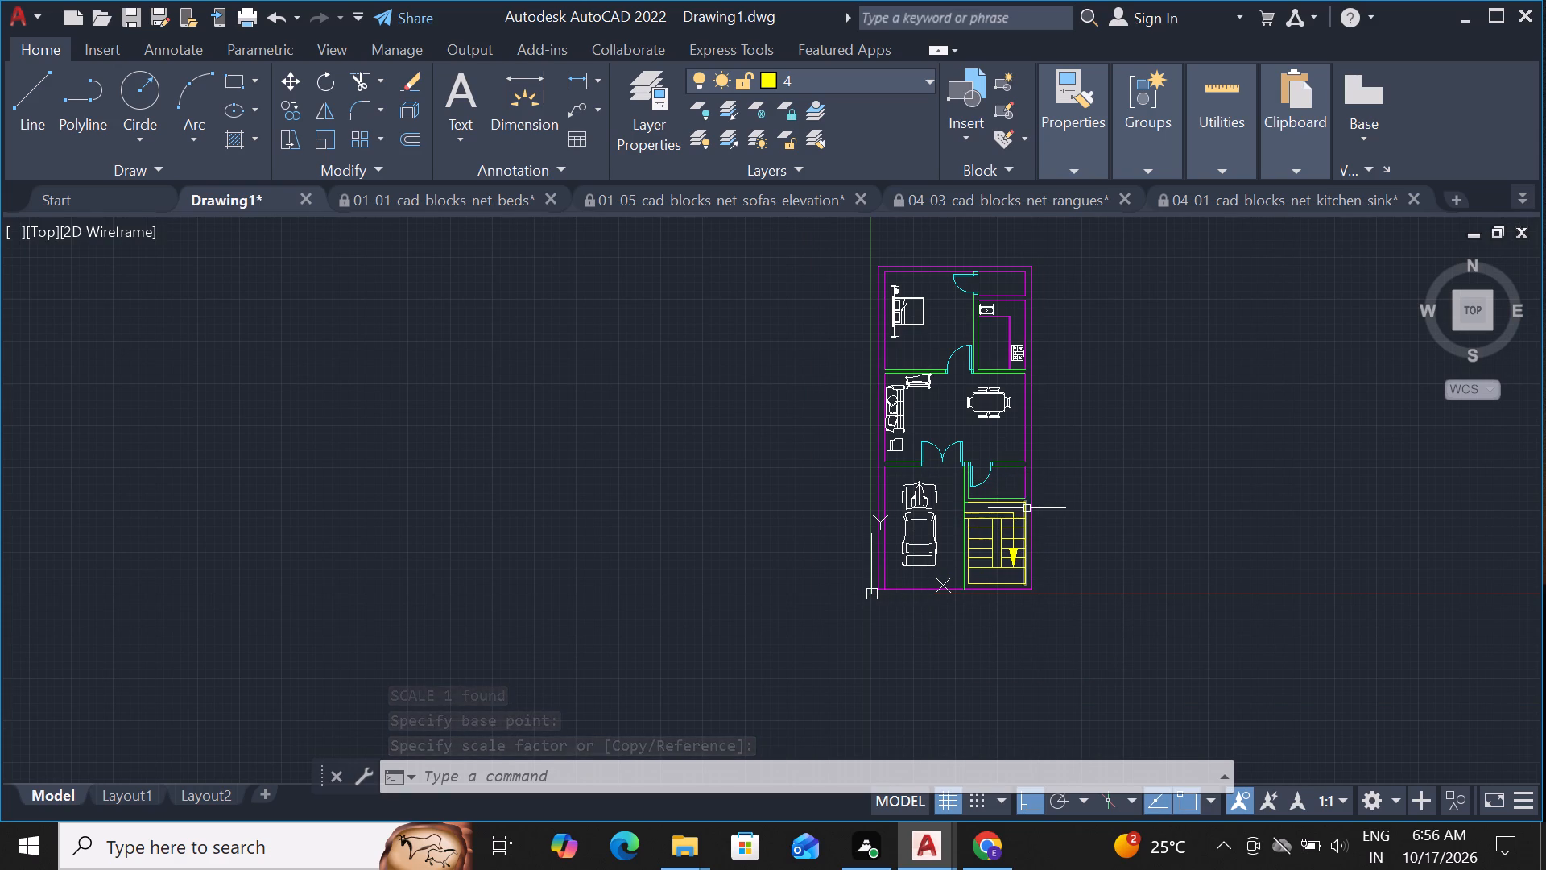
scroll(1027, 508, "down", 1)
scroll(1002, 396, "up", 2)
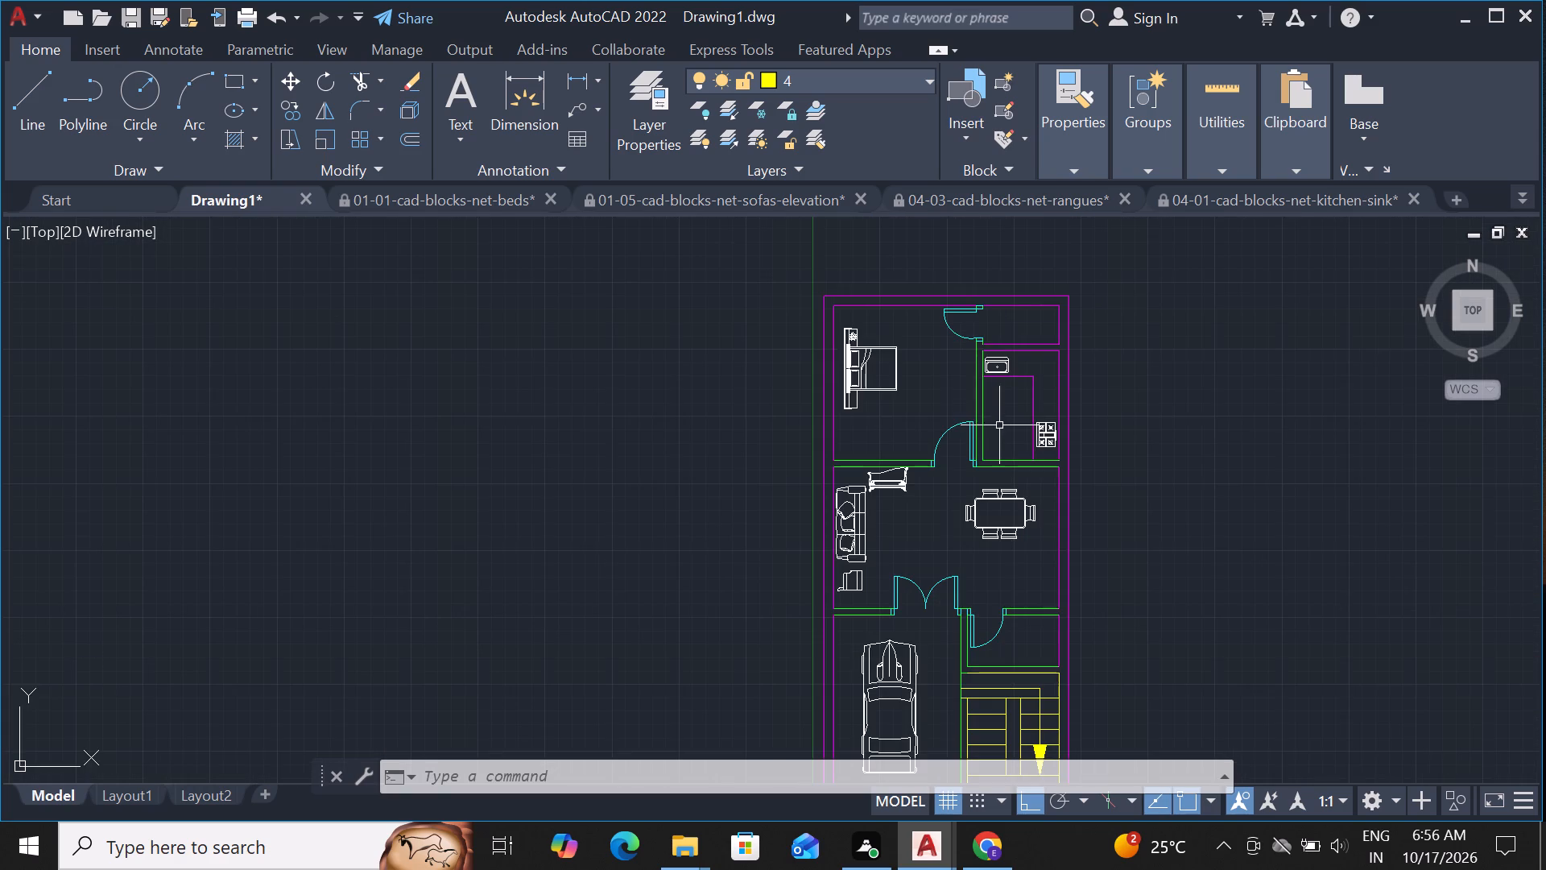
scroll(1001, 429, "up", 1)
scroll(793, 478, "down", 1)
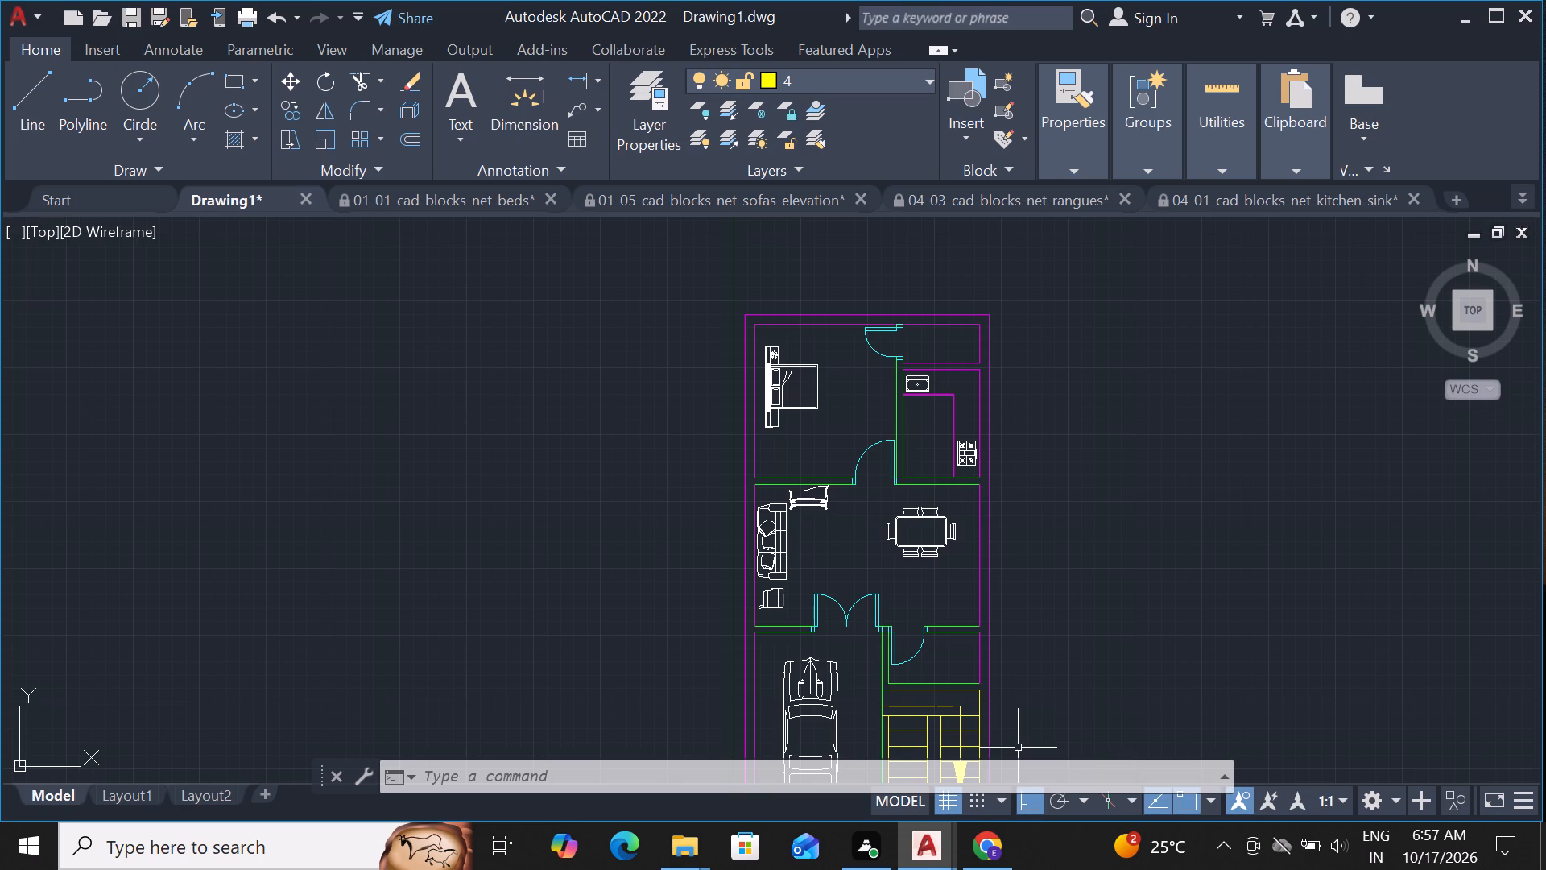
Close the Chrome download history window and the File Explorer windows showing the downloaded CAD block archives.
left_click(983, 839)
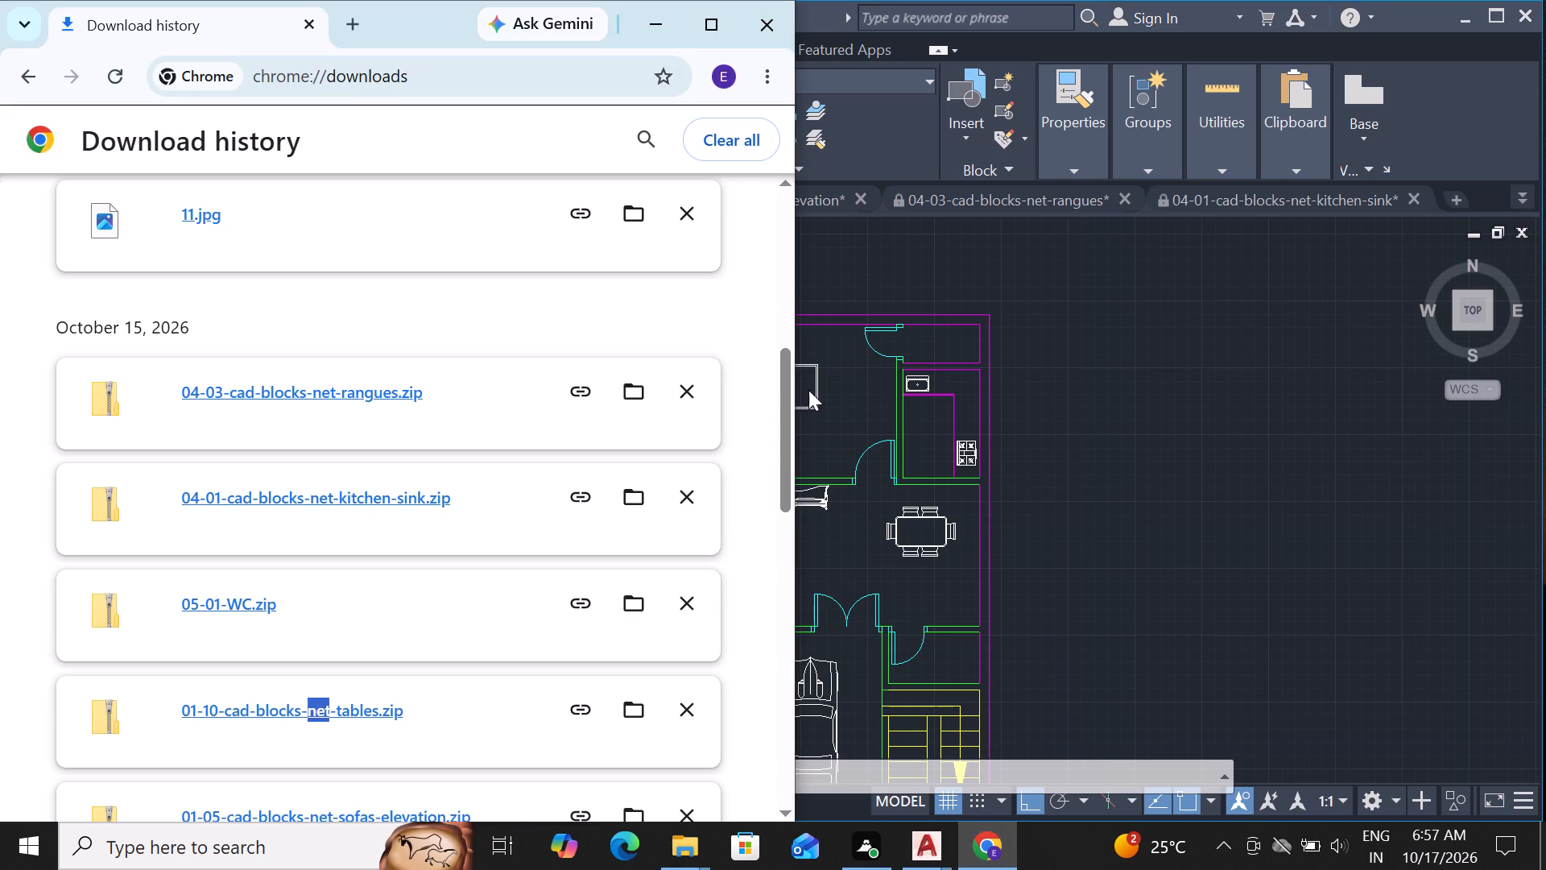
left_click(775, 24)
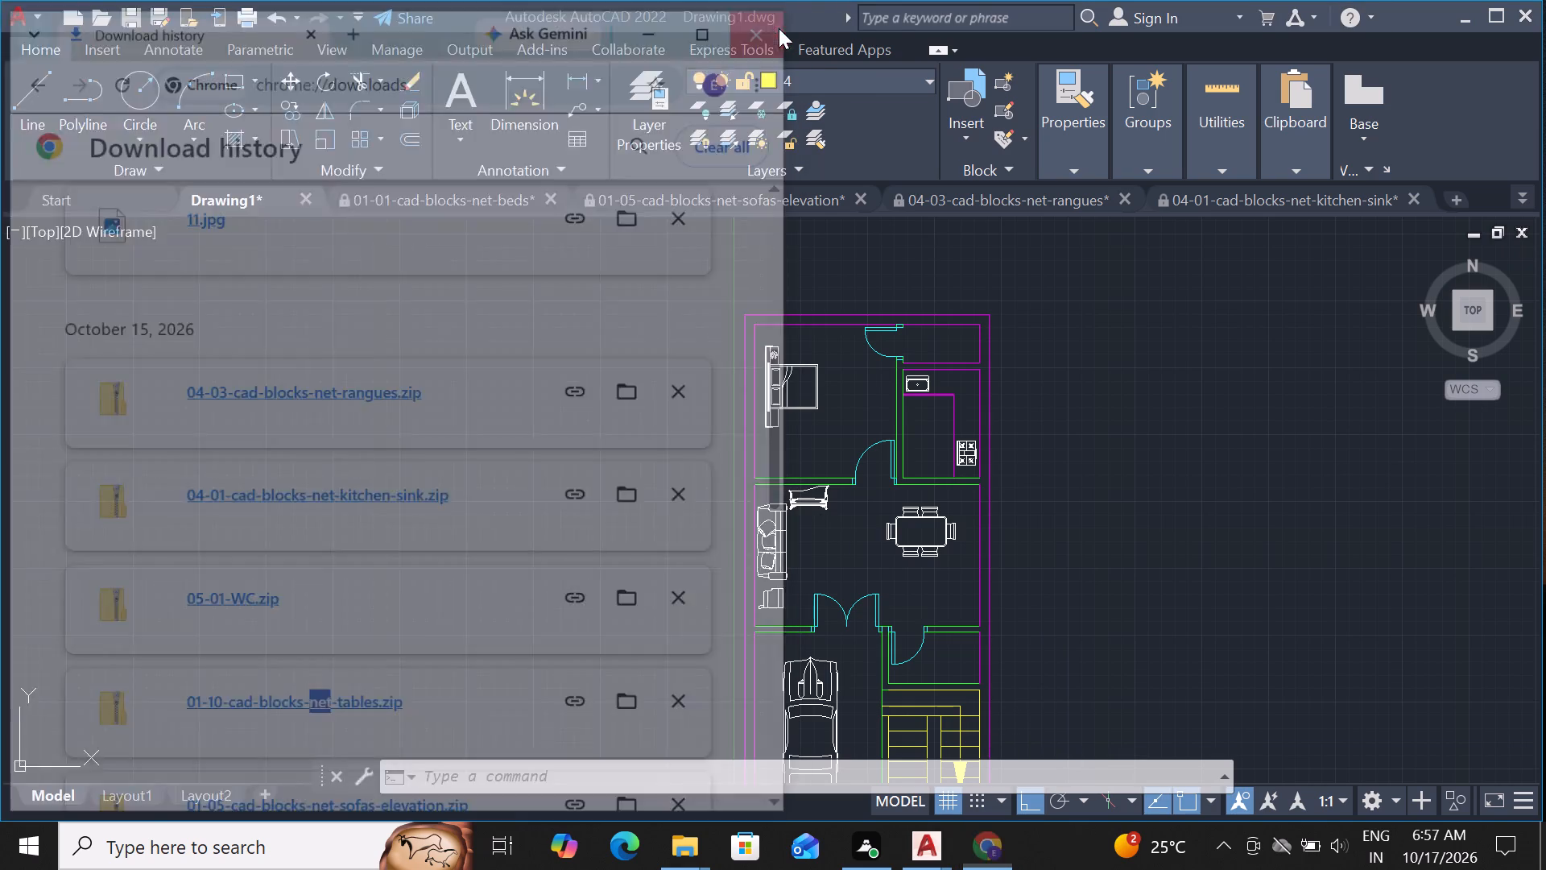
left_click_drag(805, 2, 818, 59)
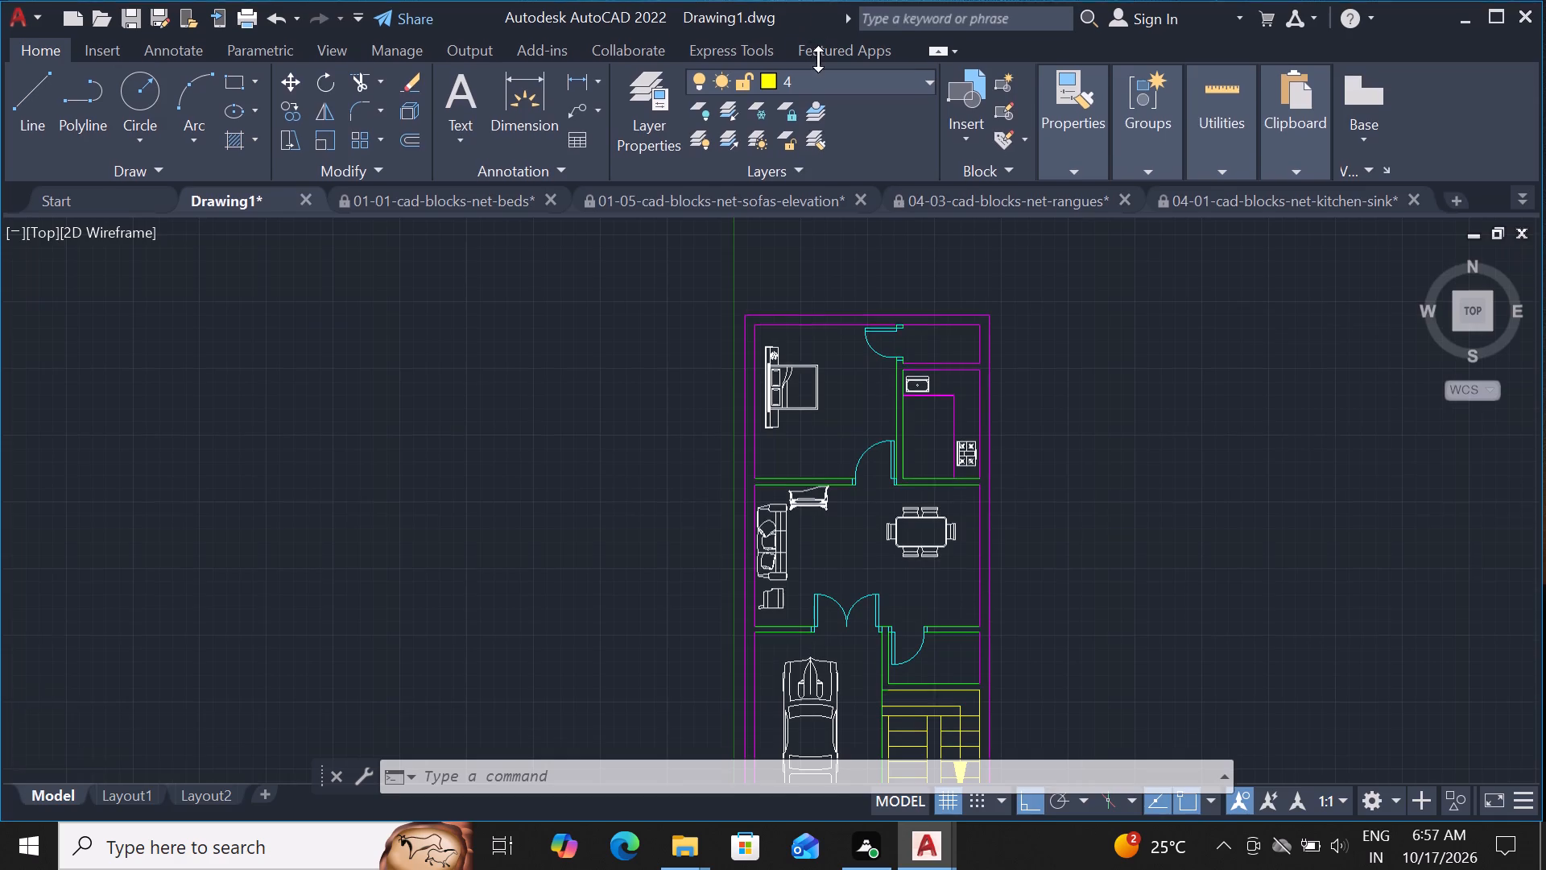
left_click_drag(818, 59, 920, 483)
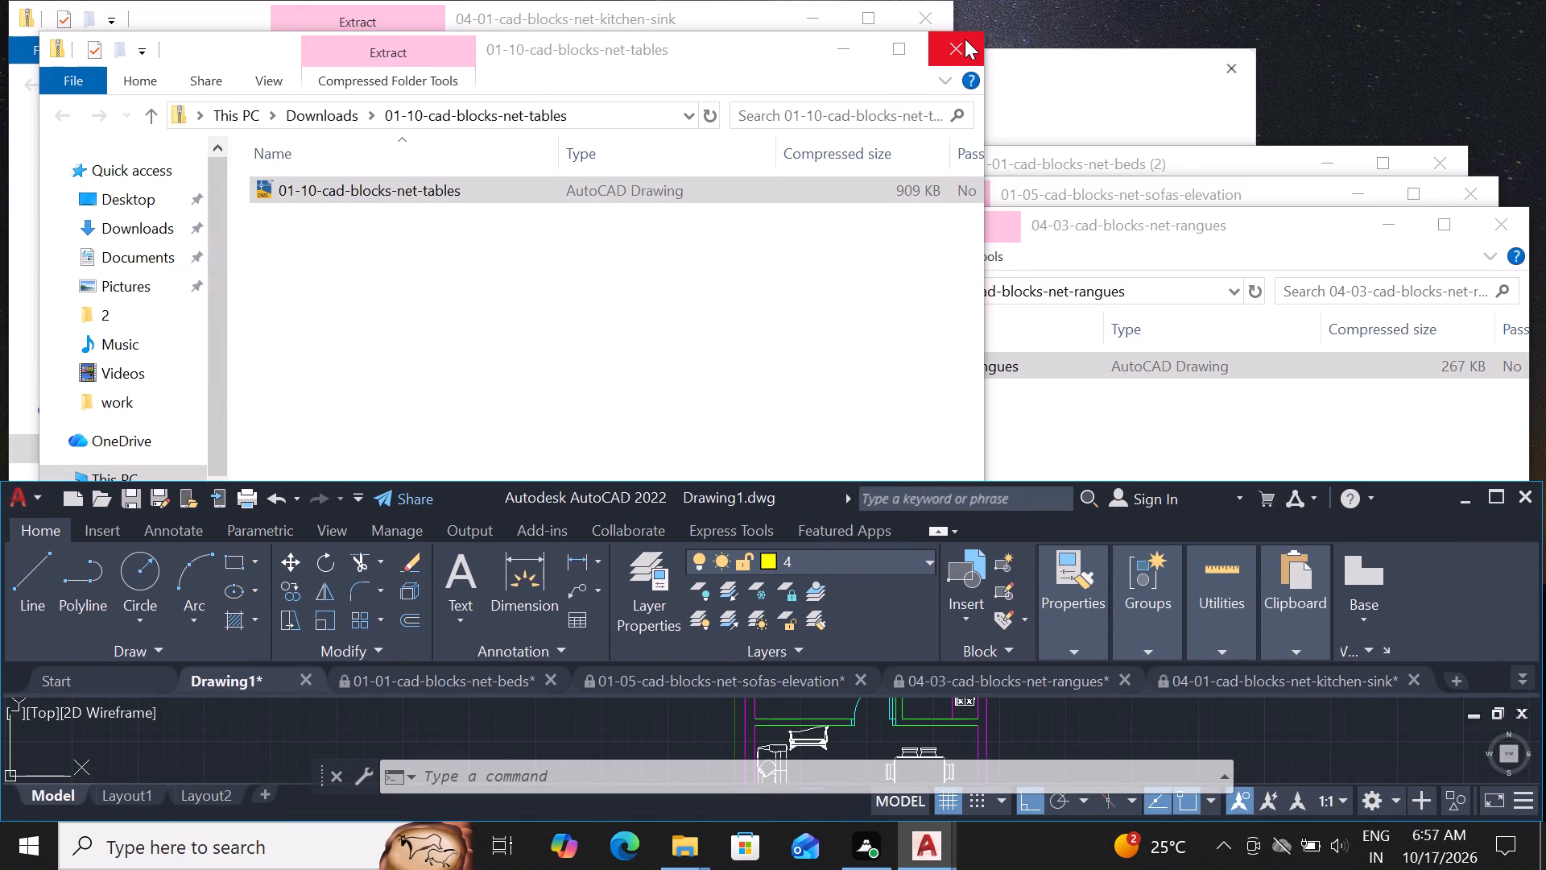
left_click(965, 39)
left_click(918, 2)
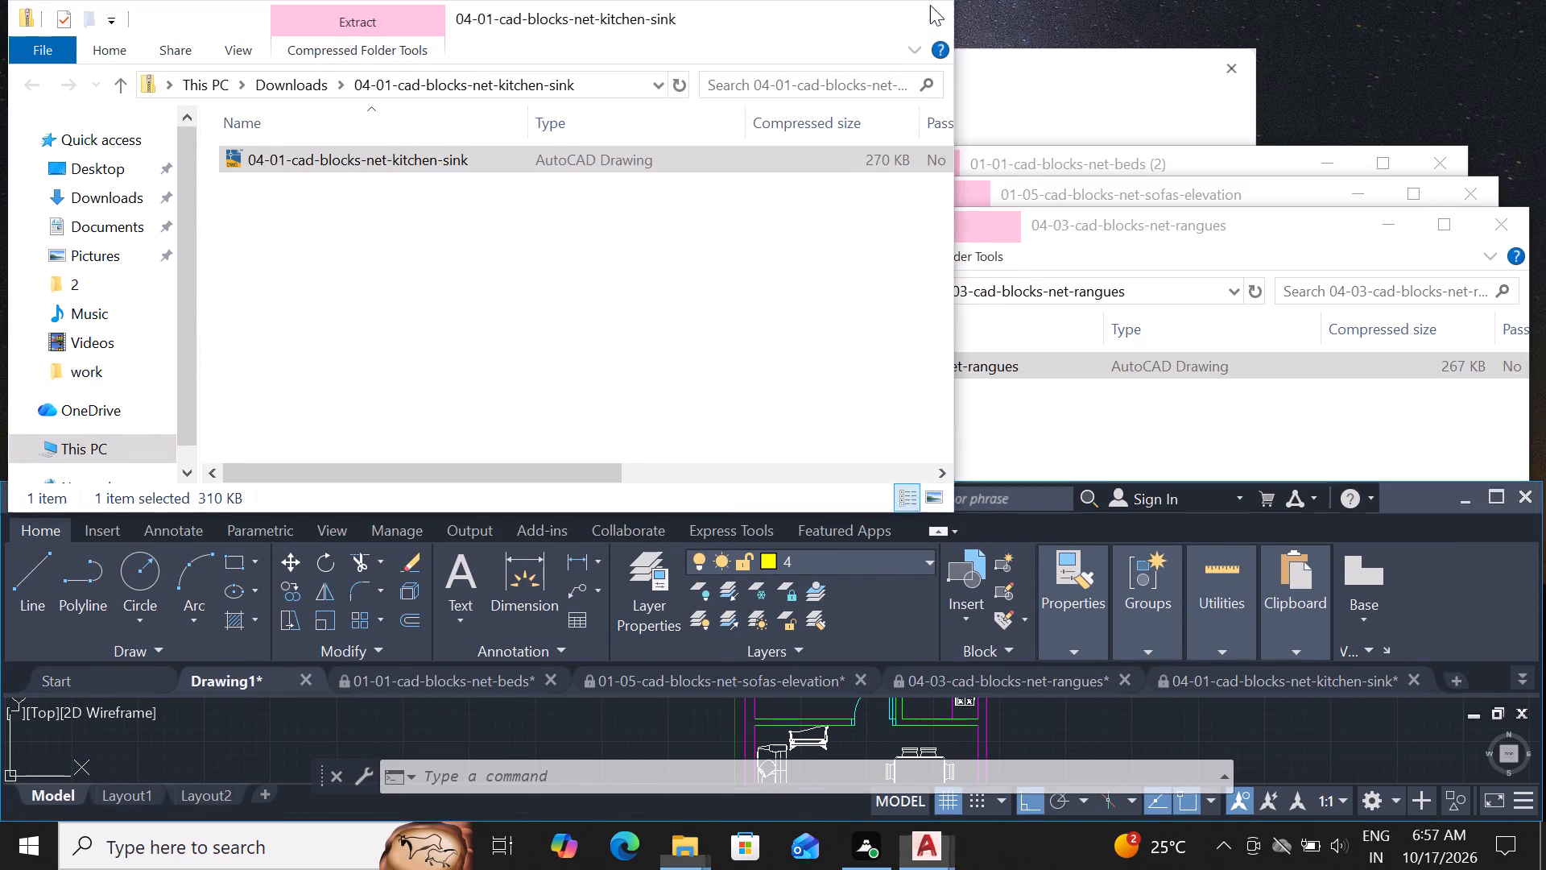
left_click(1470, 201)
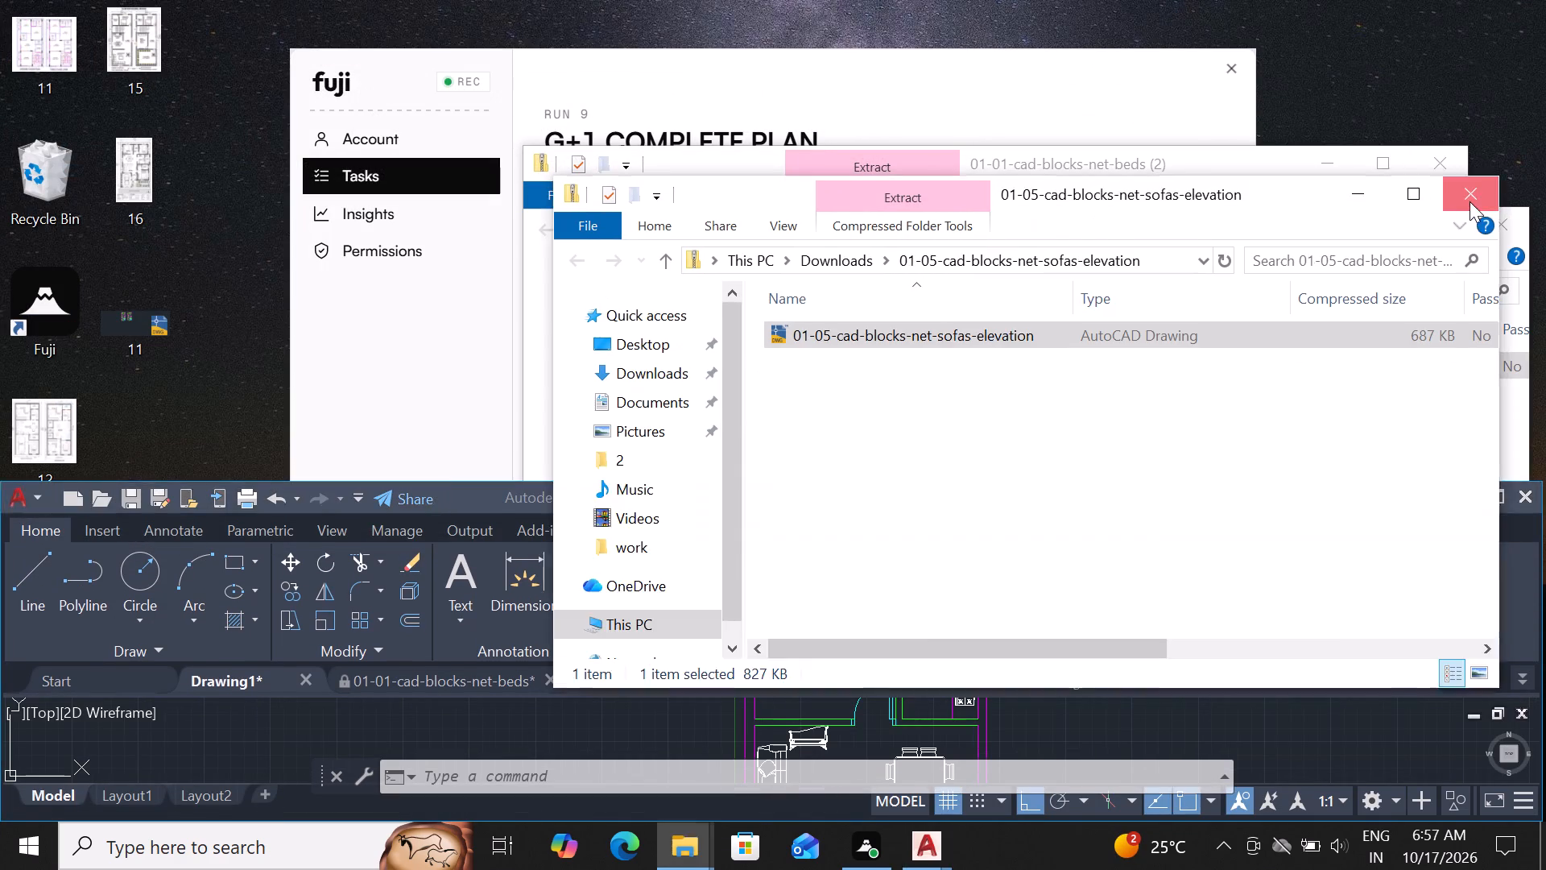
left_click(1438, 160)
left_click(1498, 222)
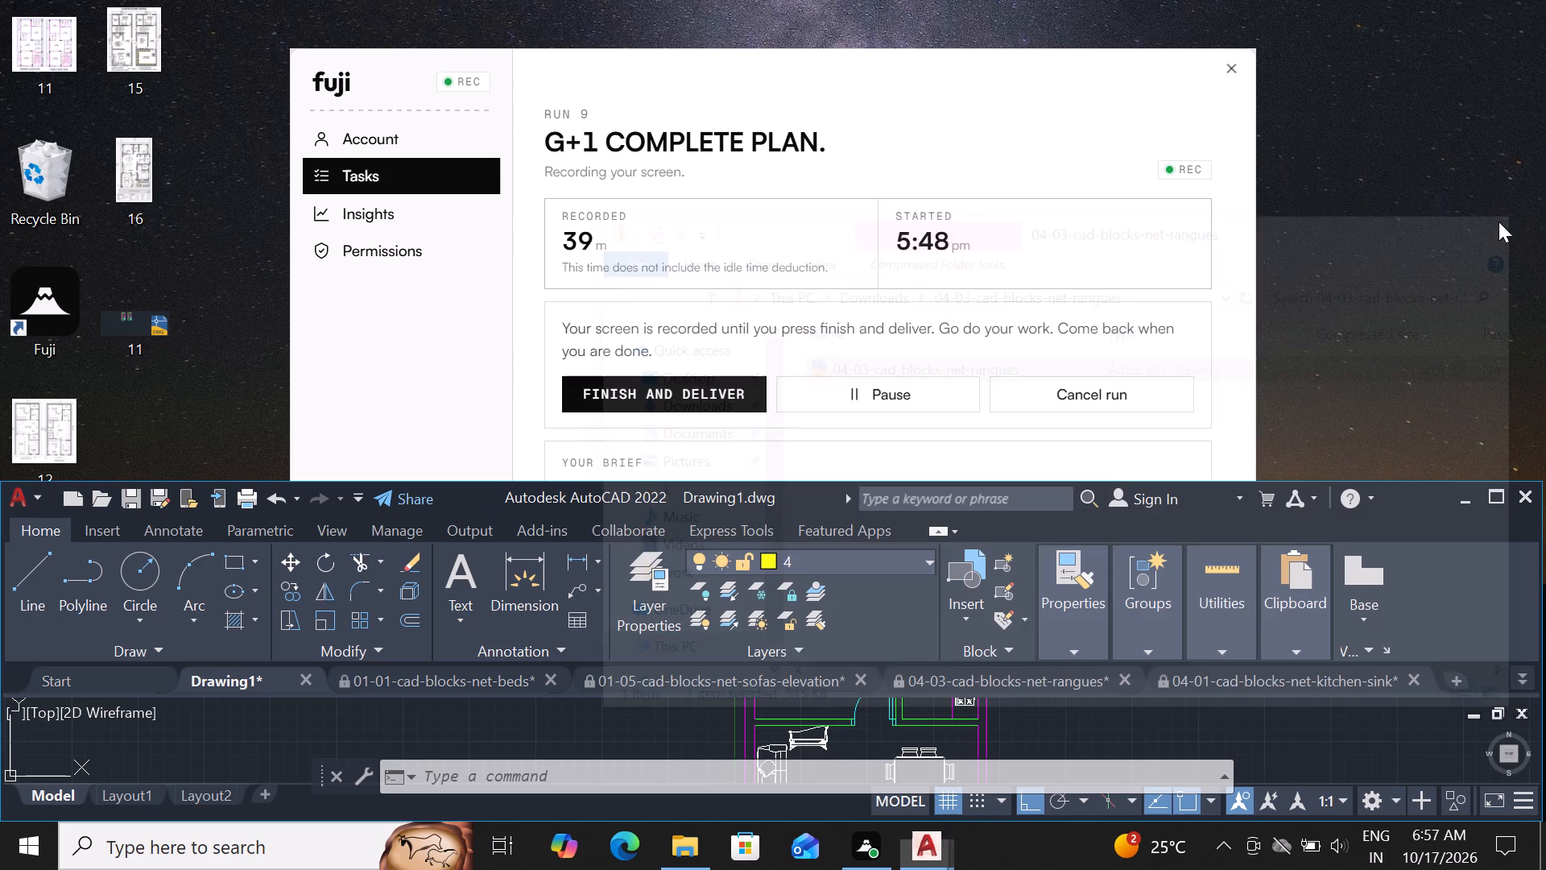
Bring the shrunken AutoCAD window back up the desktop and maximize it.
scroll(1382, 235, "down", 1)
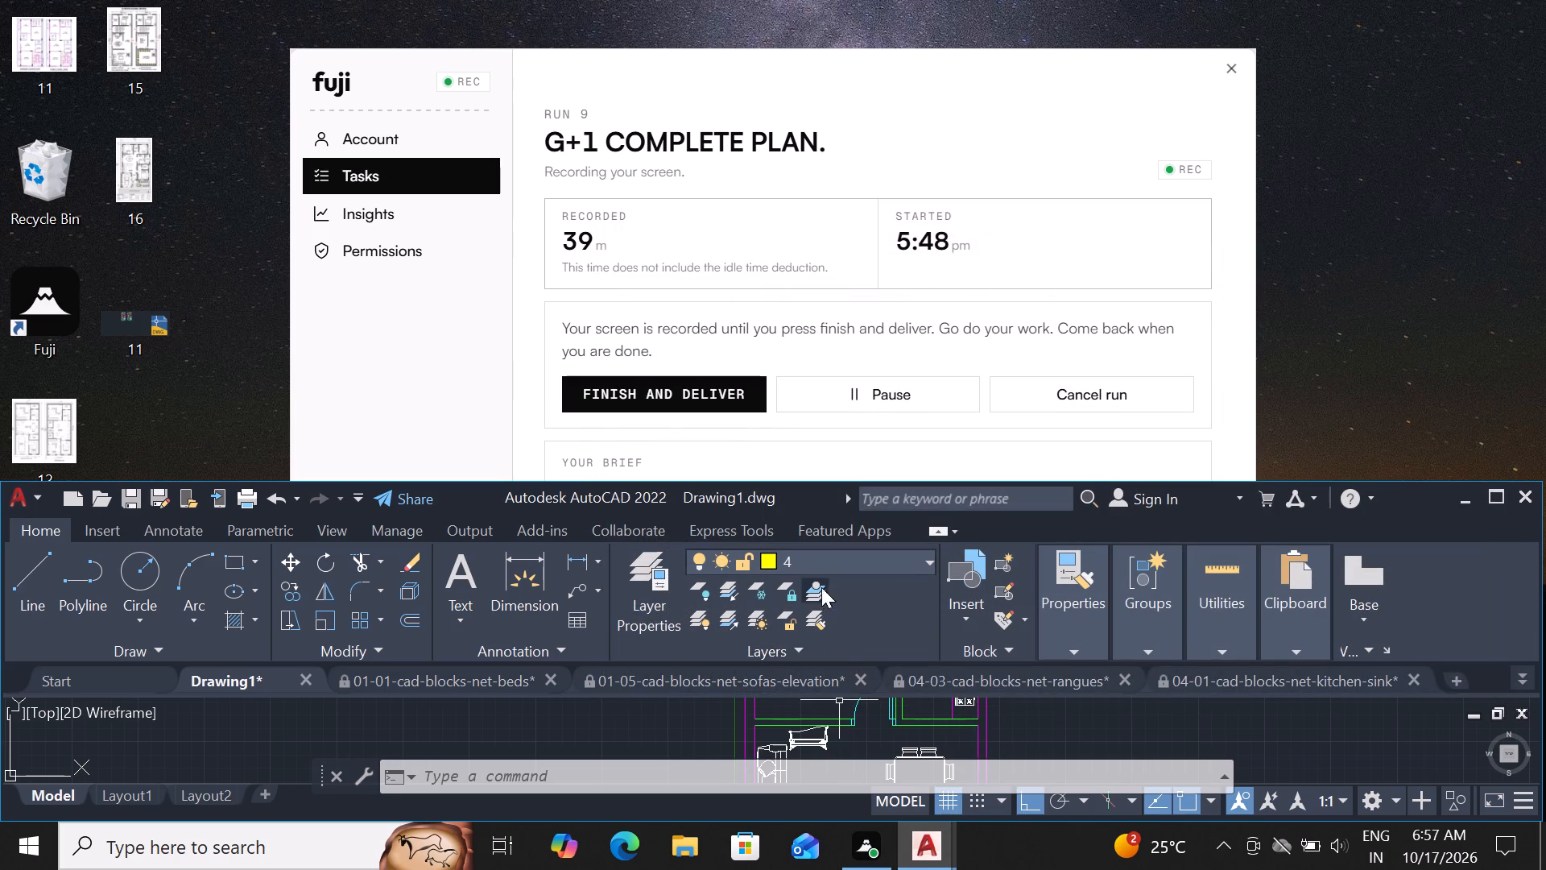
left_click_drag(810, 499, 819, 314)
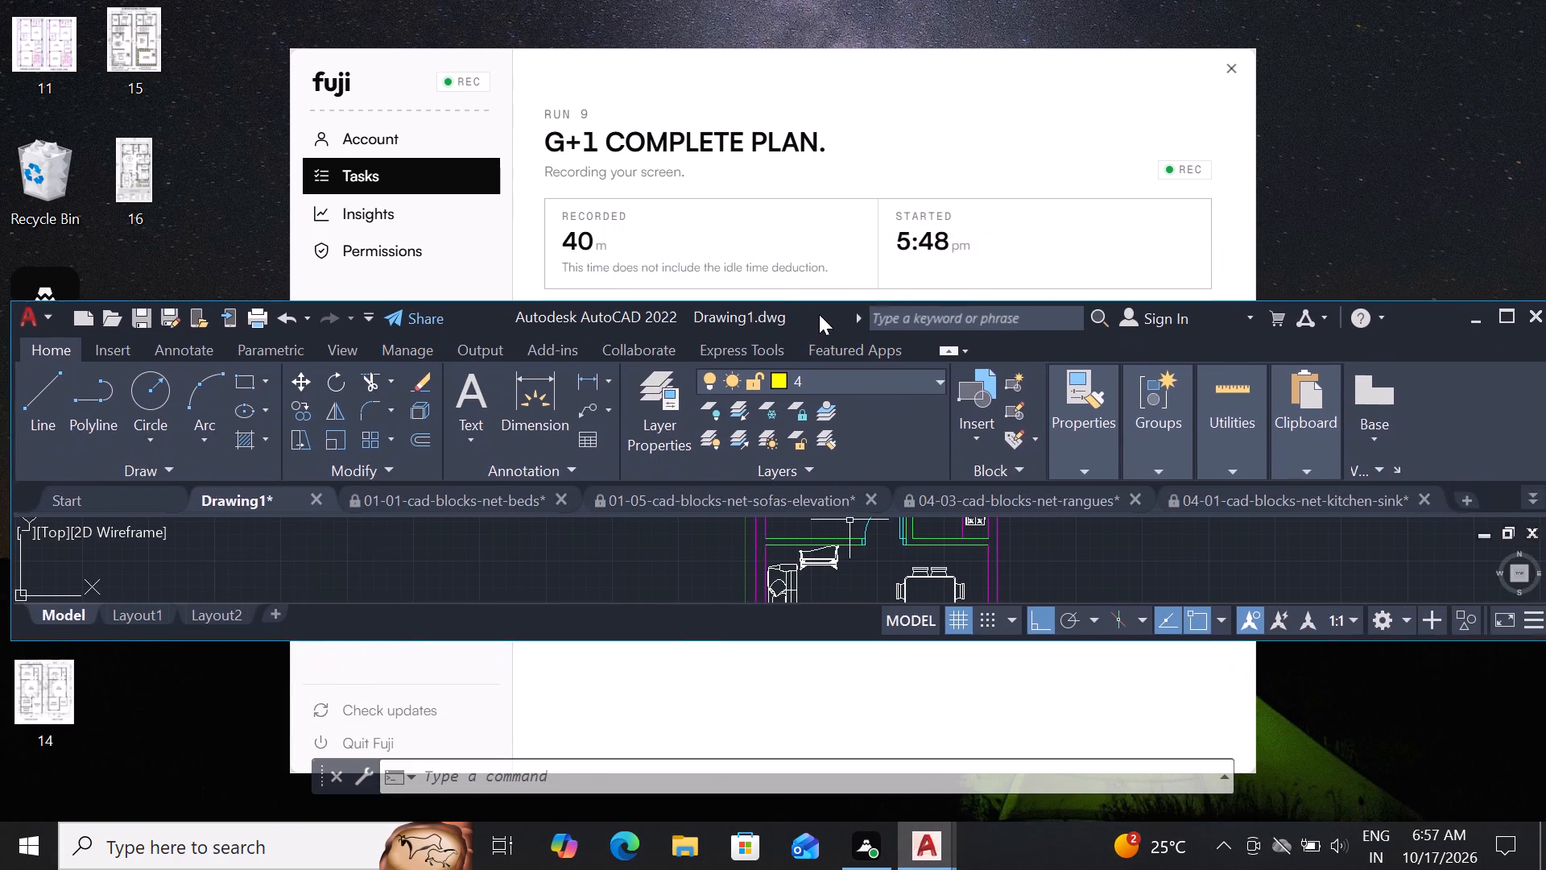
left_click_drag(819, 314, 798, 94)
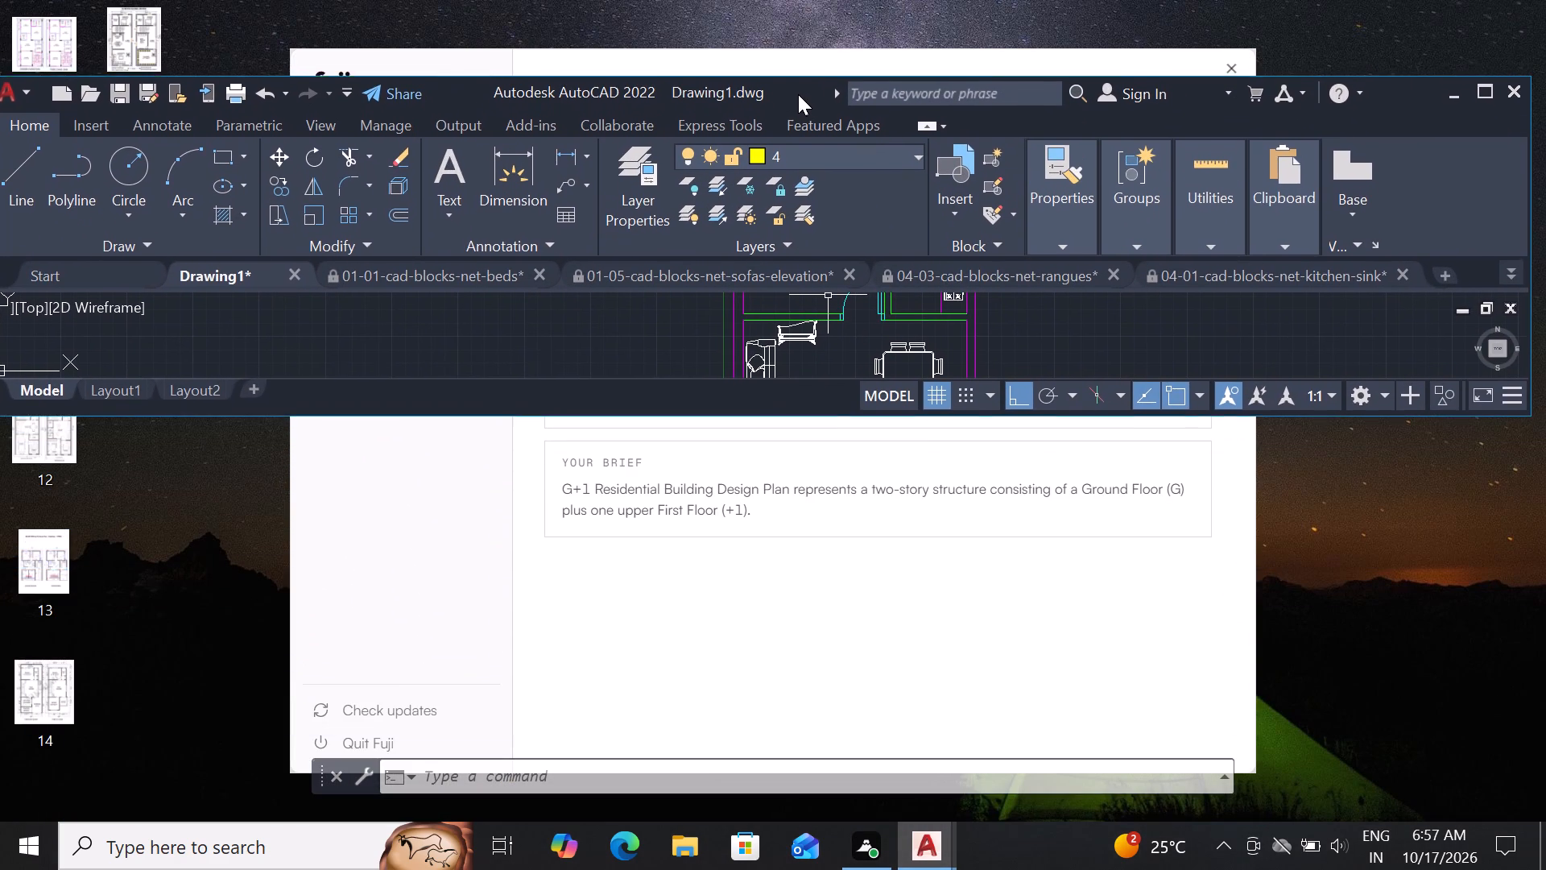
left_click_drag(798, 94, 757, 169)
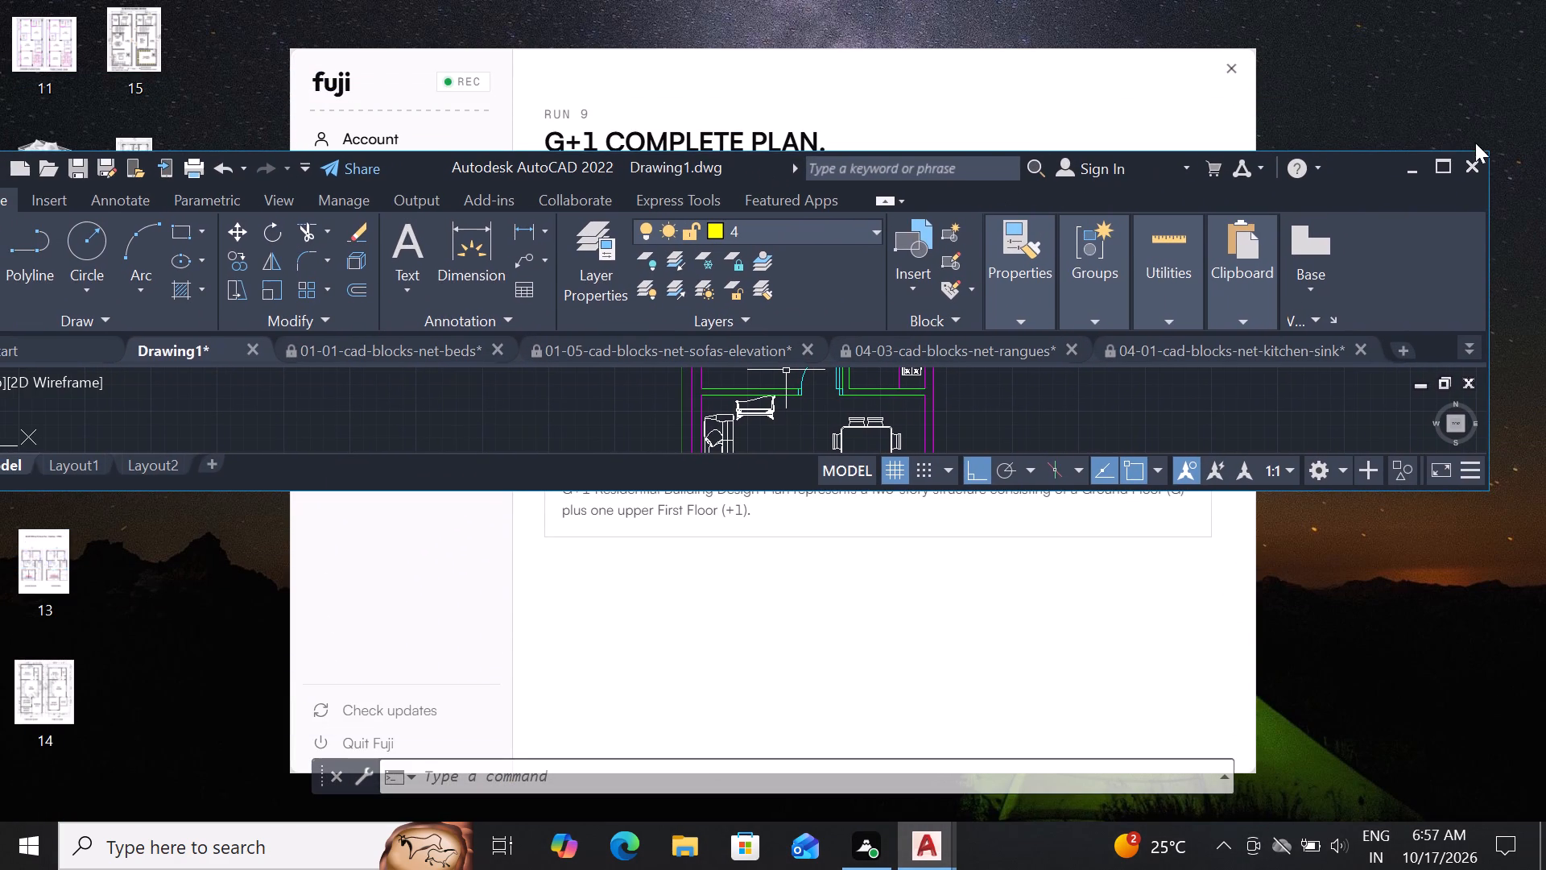
left_click(1440, 157)
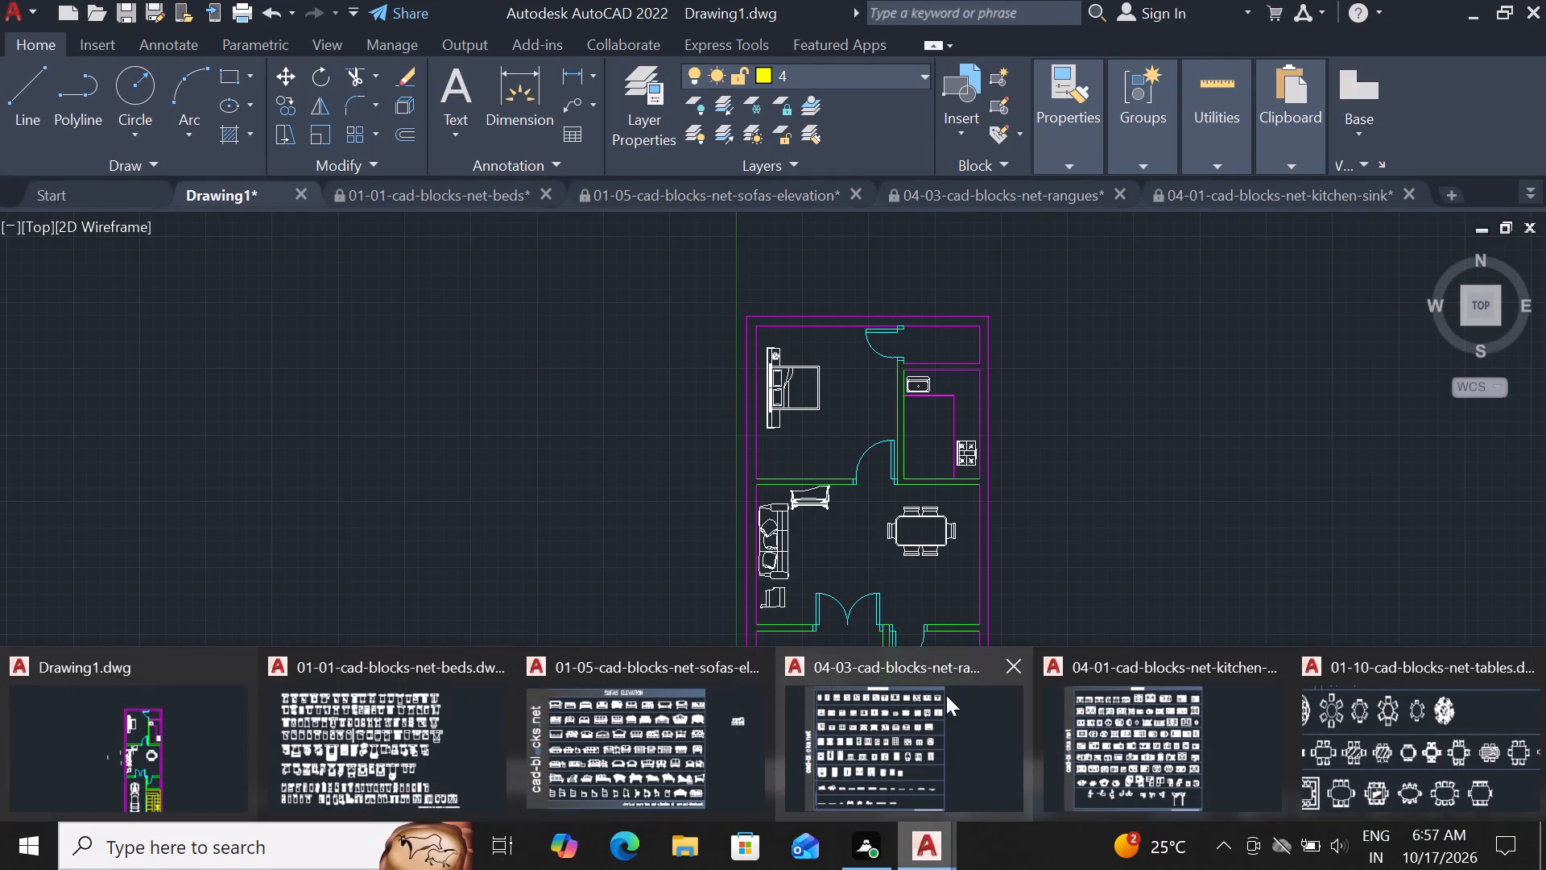
Close the rangues, sofas-elevation, beds, kitchen-sink and tables block drawings without saving changes, leaving Drawing1 open.
left_click(1016, 662)
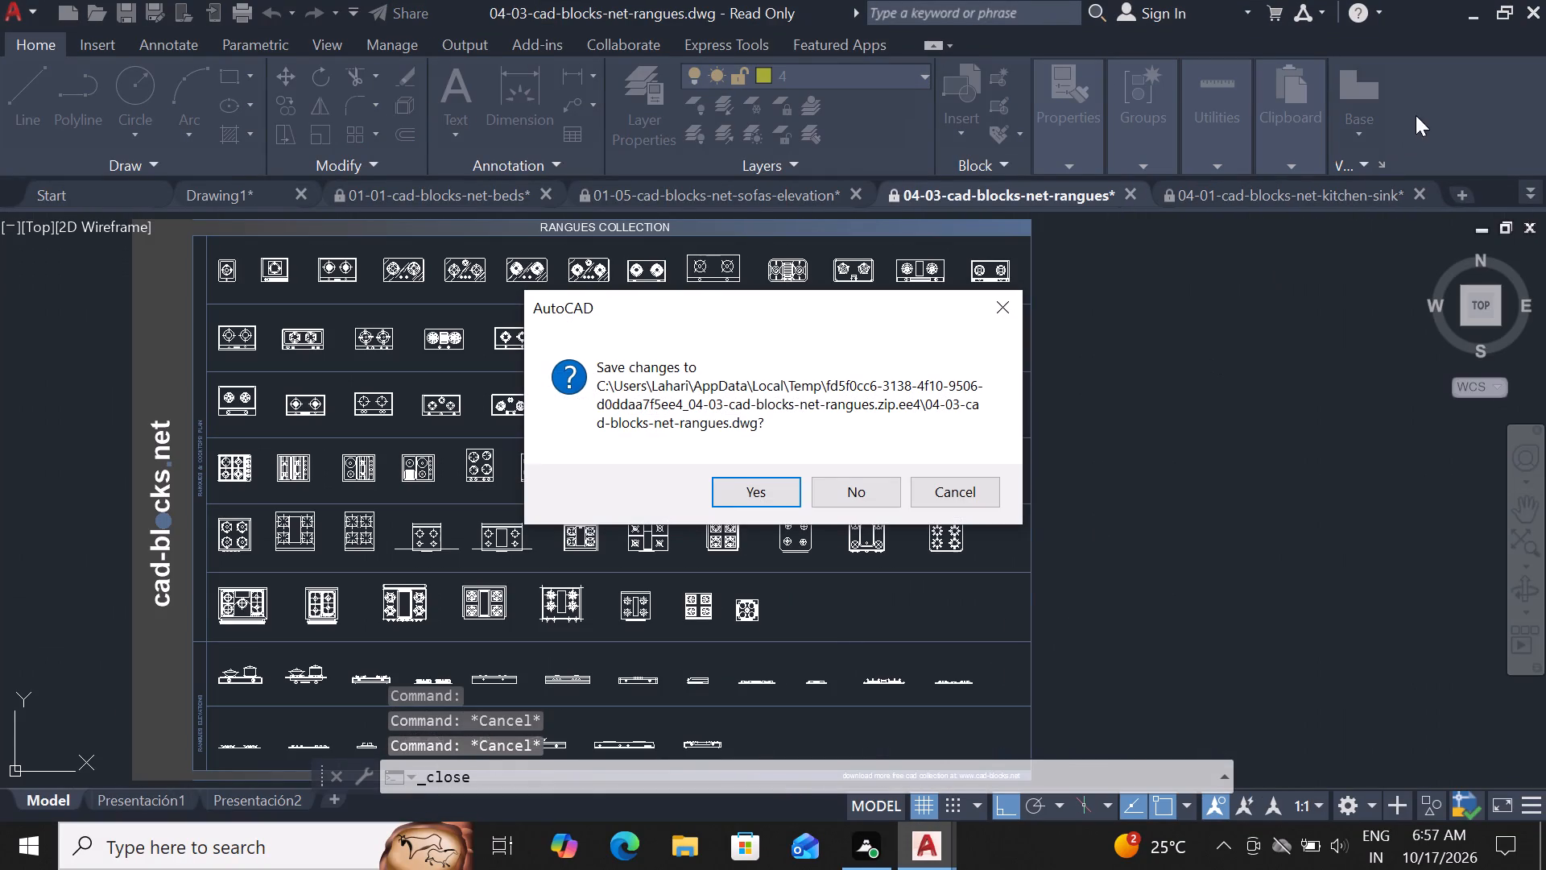
left_click(836, 495)
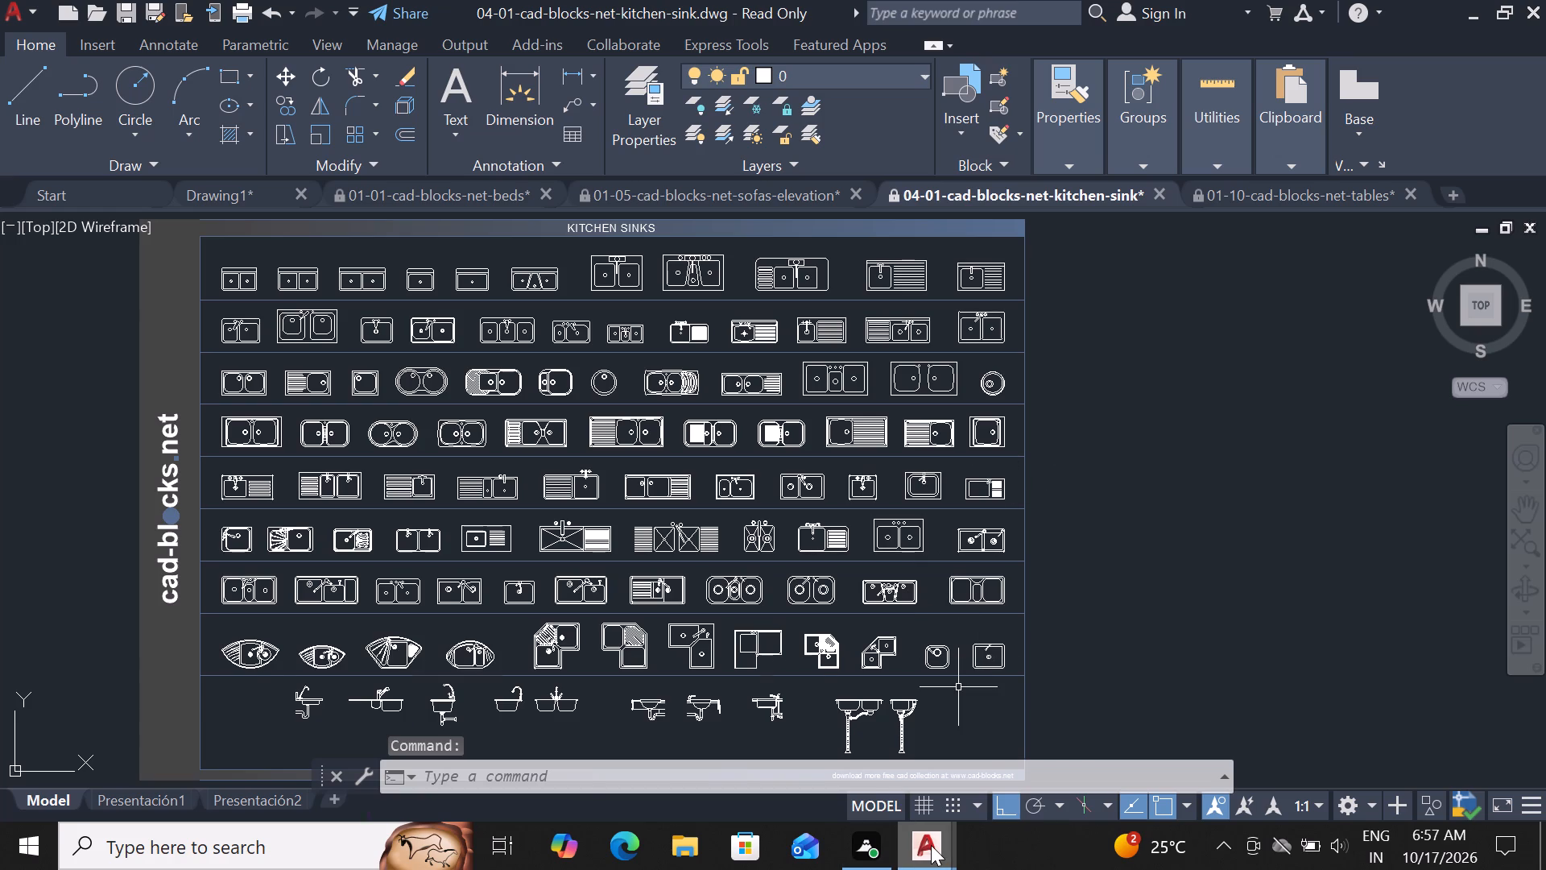
left_click(1010, 670)
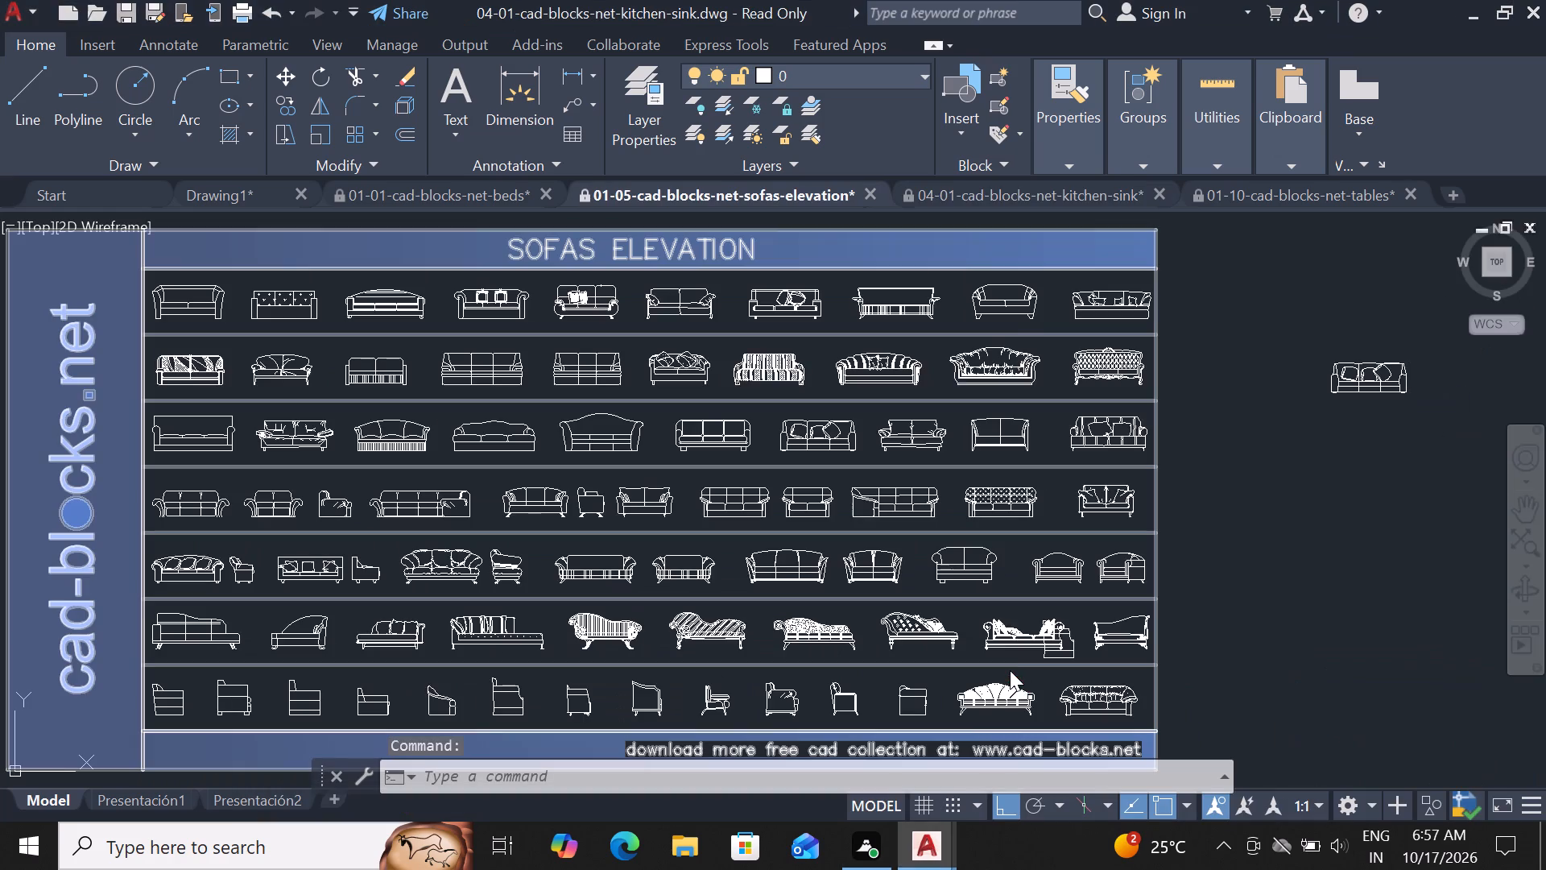
left_click(865, 503)
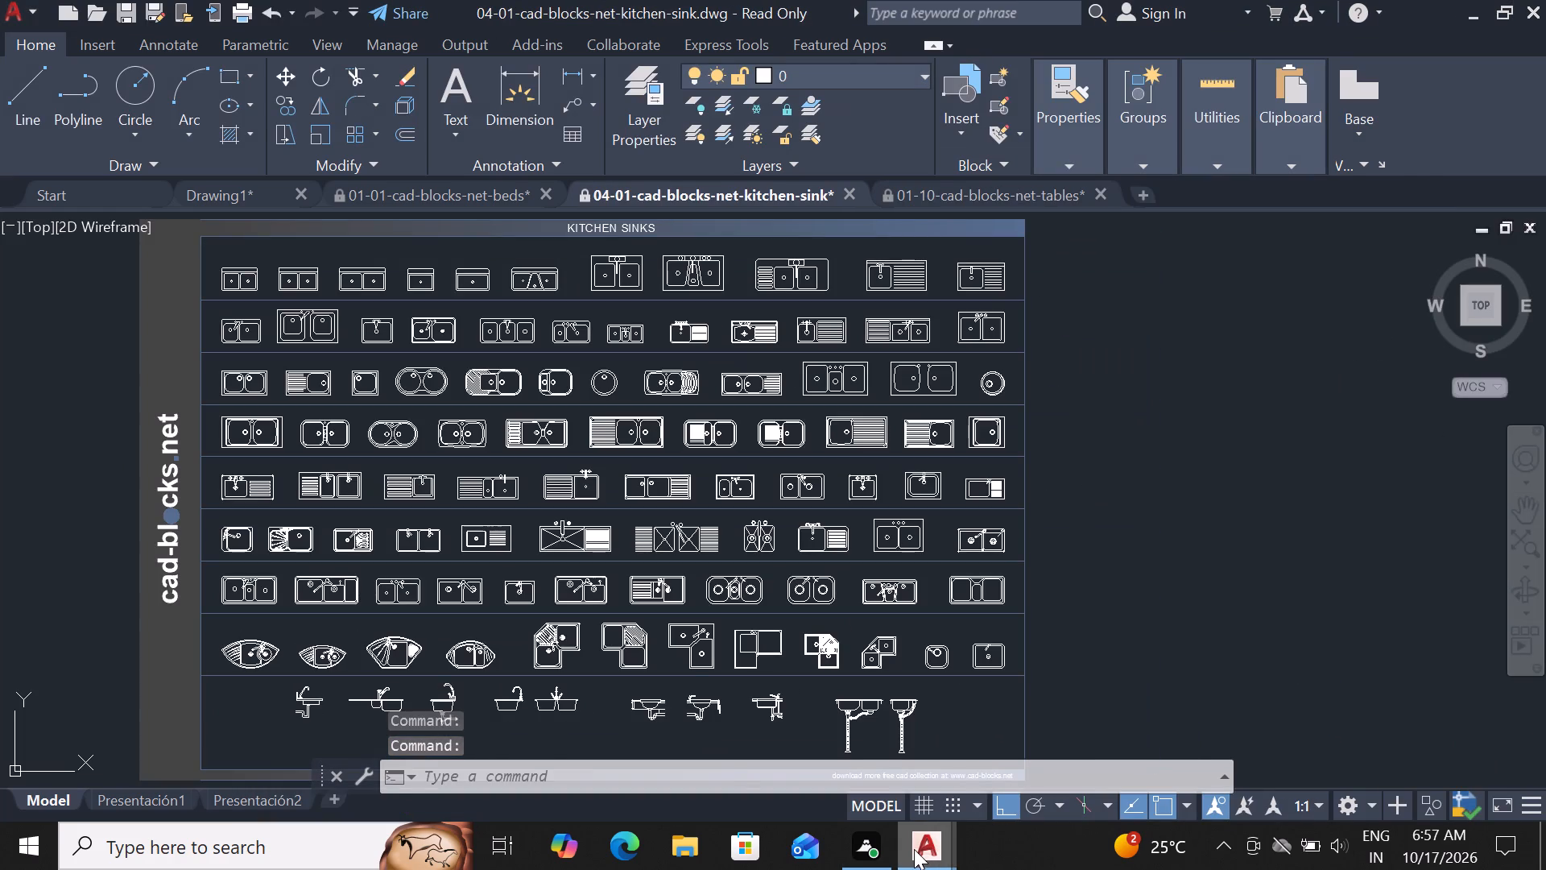
left_click(893, 657)
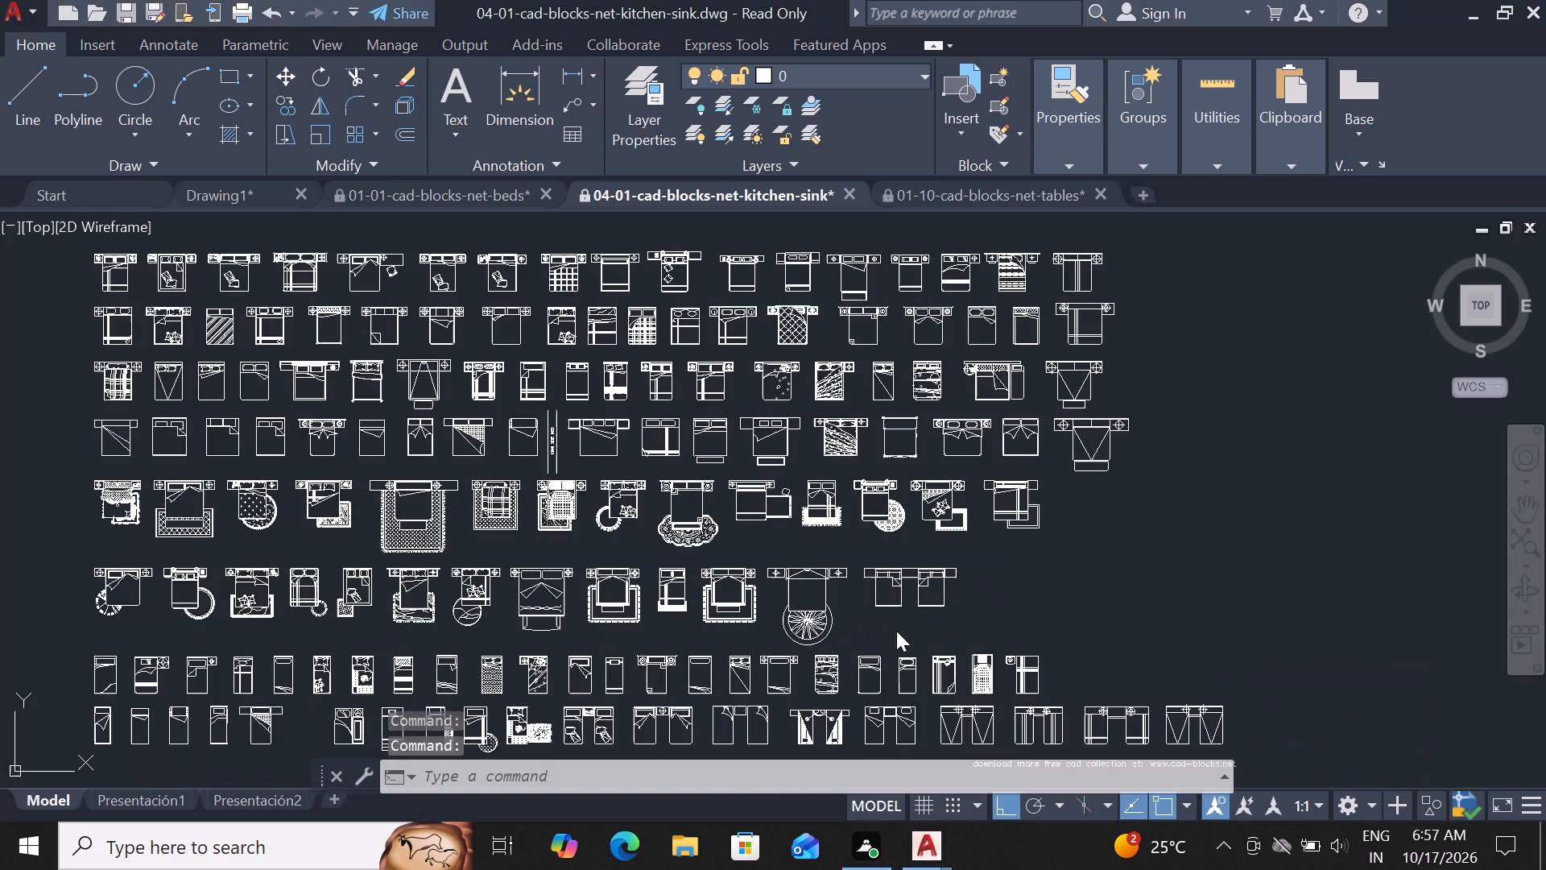
left_click(846, 495)
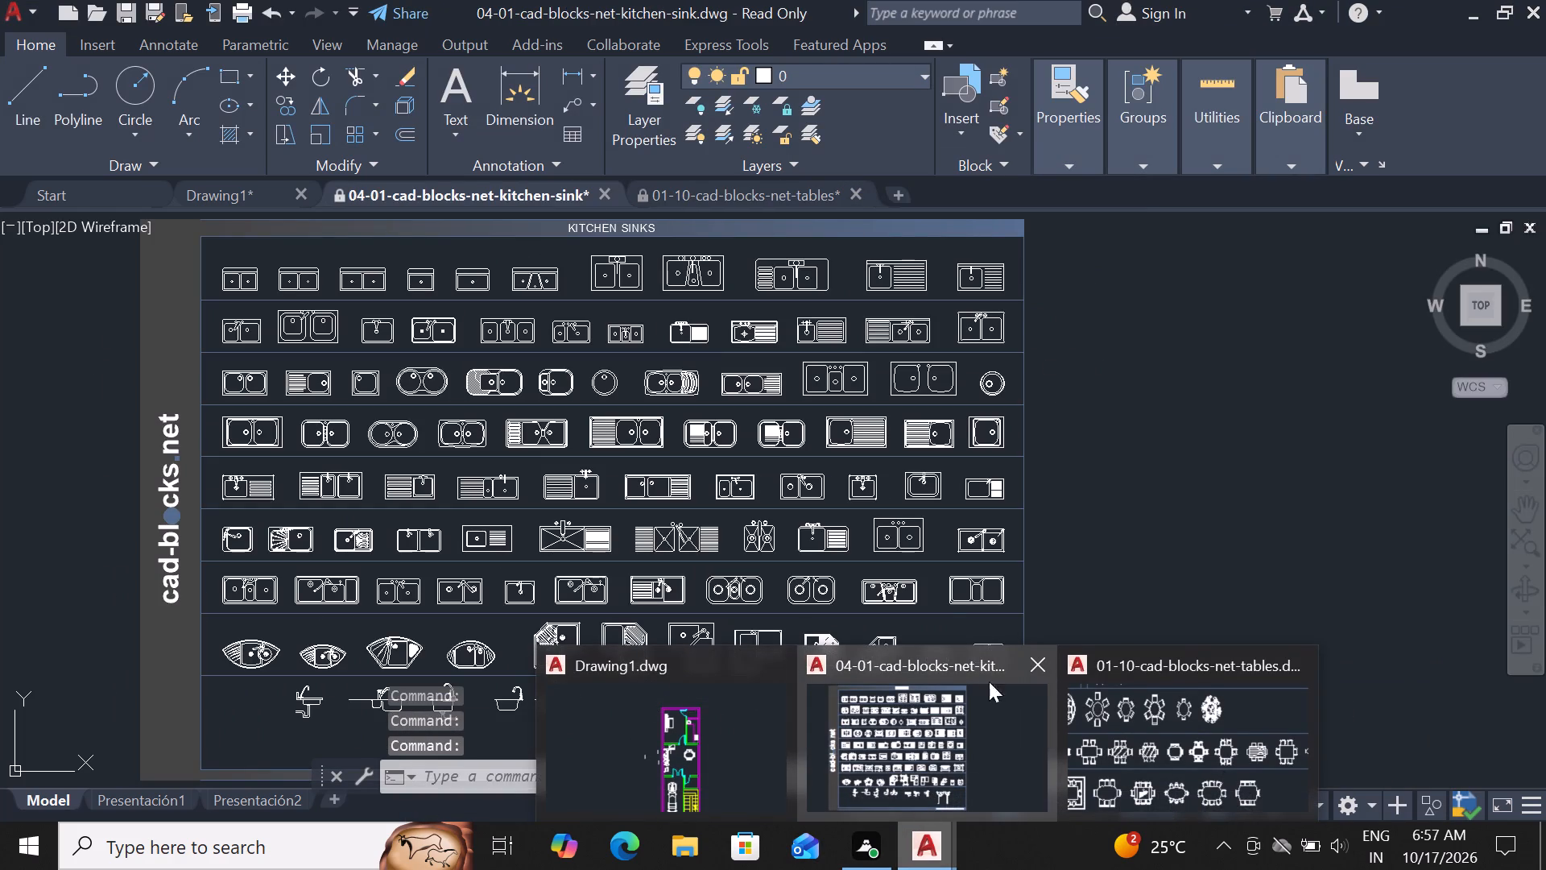
left_click(1040, 662)
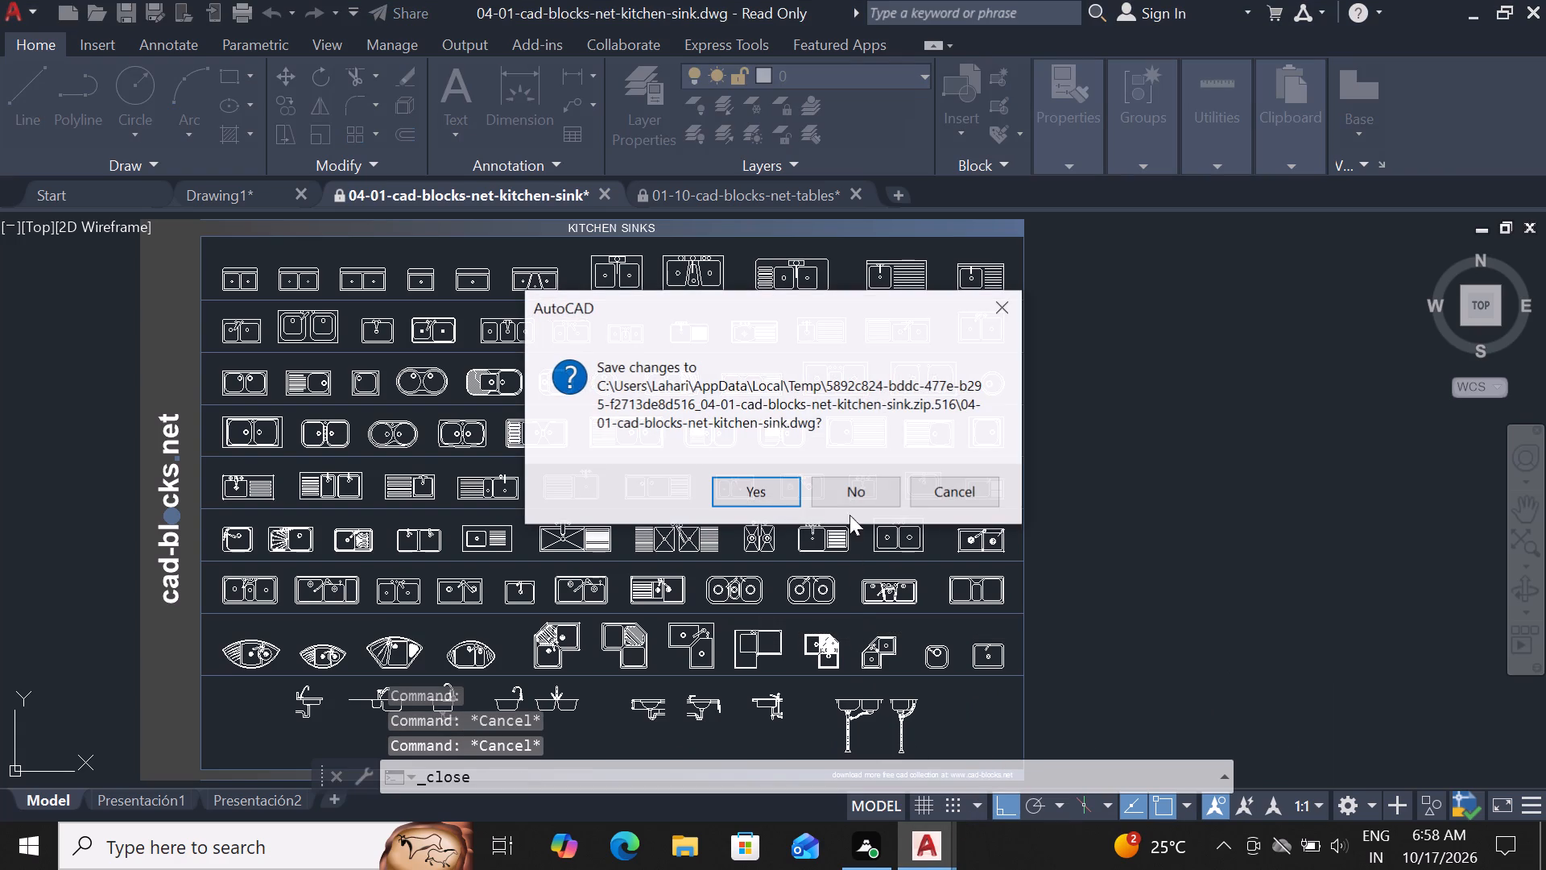
left_click(855, 486)
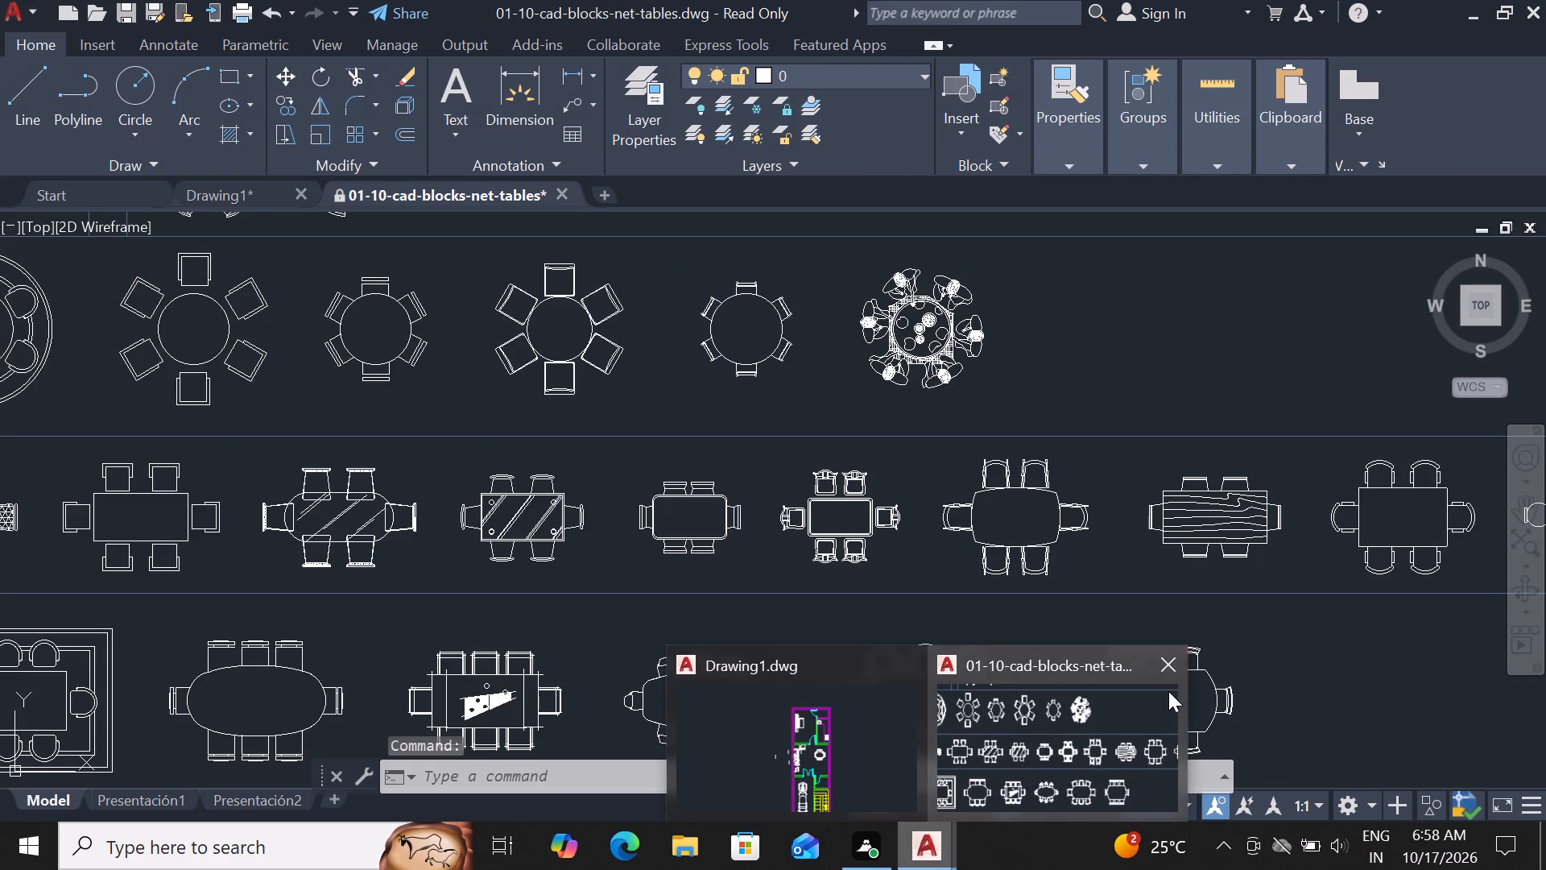
left_click(1168, 661)
left_click(833, 487)
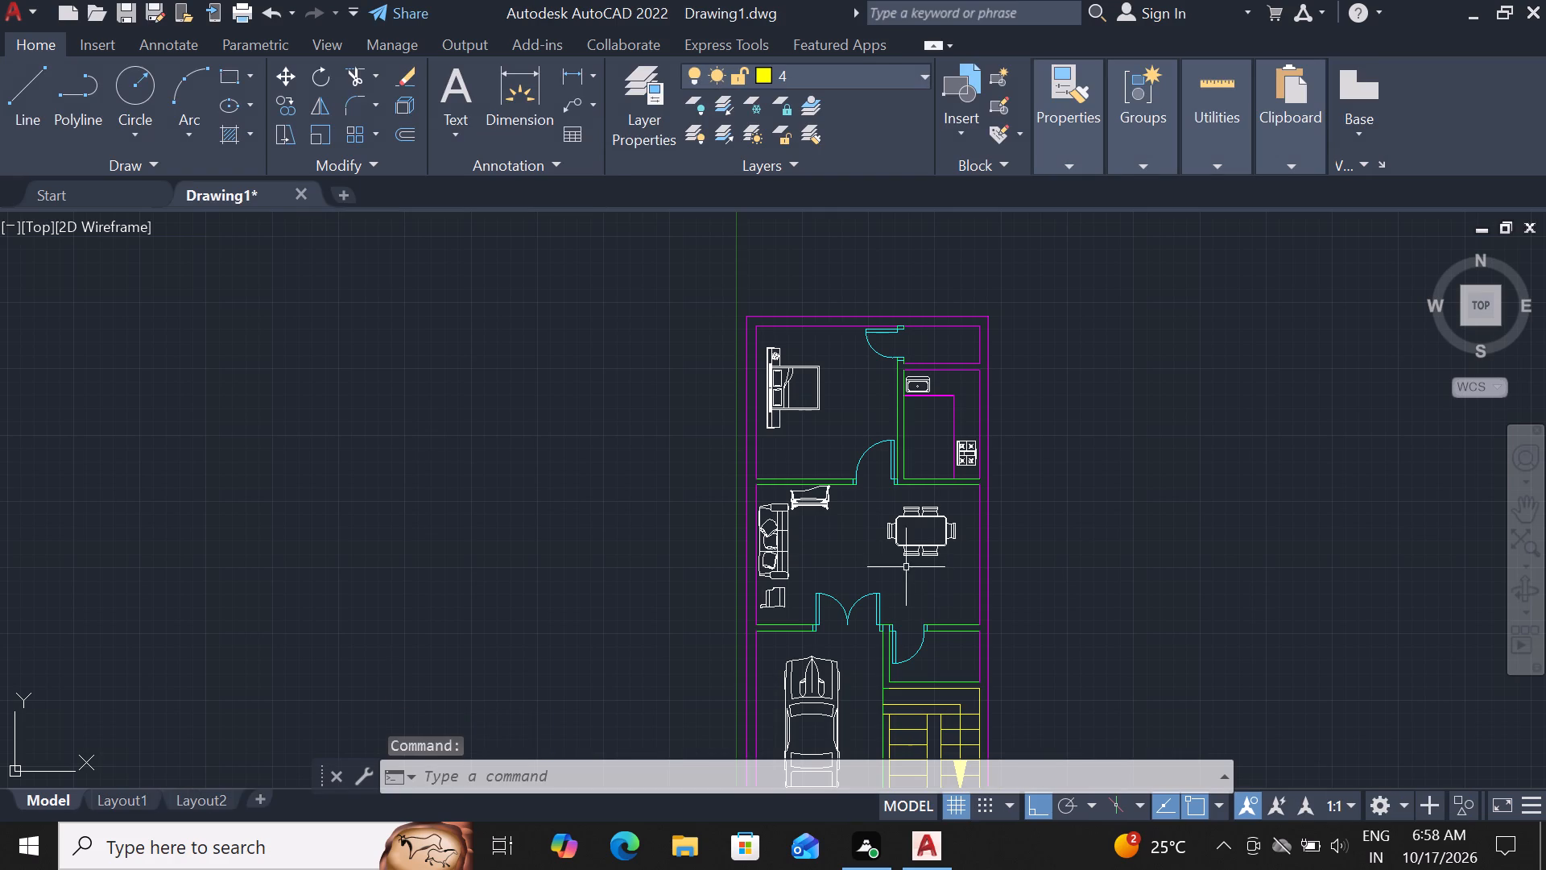
Examine the furnished floor plan as a whole and the kitchen and dining area in detail.
scroll(904, 570, "down", 2)
scroll(947, 603, "up", 2)
scroll(895, 637, "down", 1)
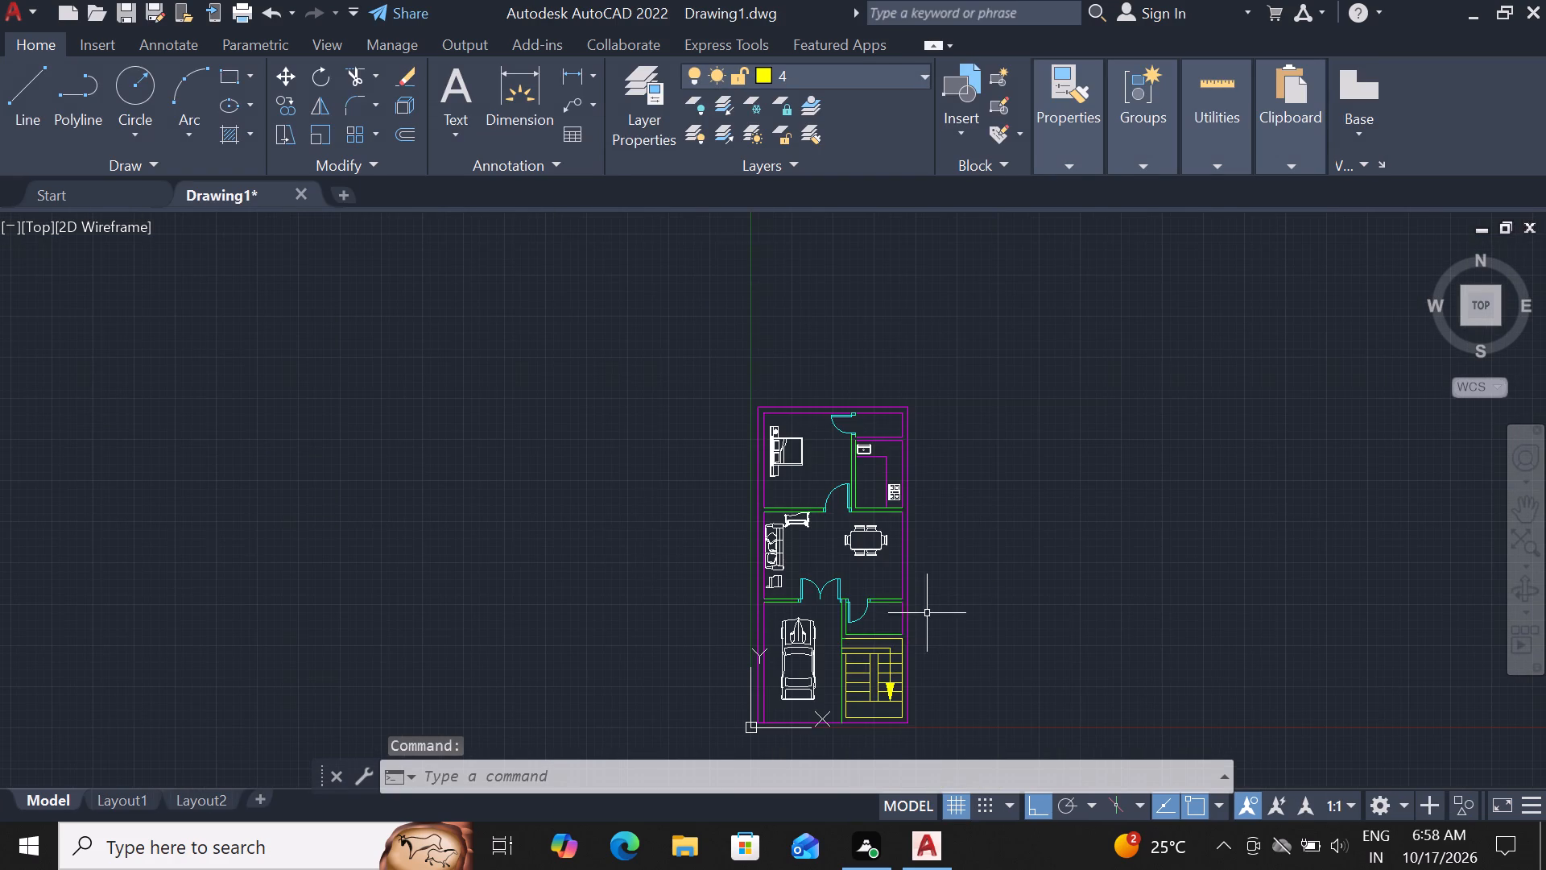
scroll(940, 642, "up", 2)
scroll(928, 649, "down", 1)
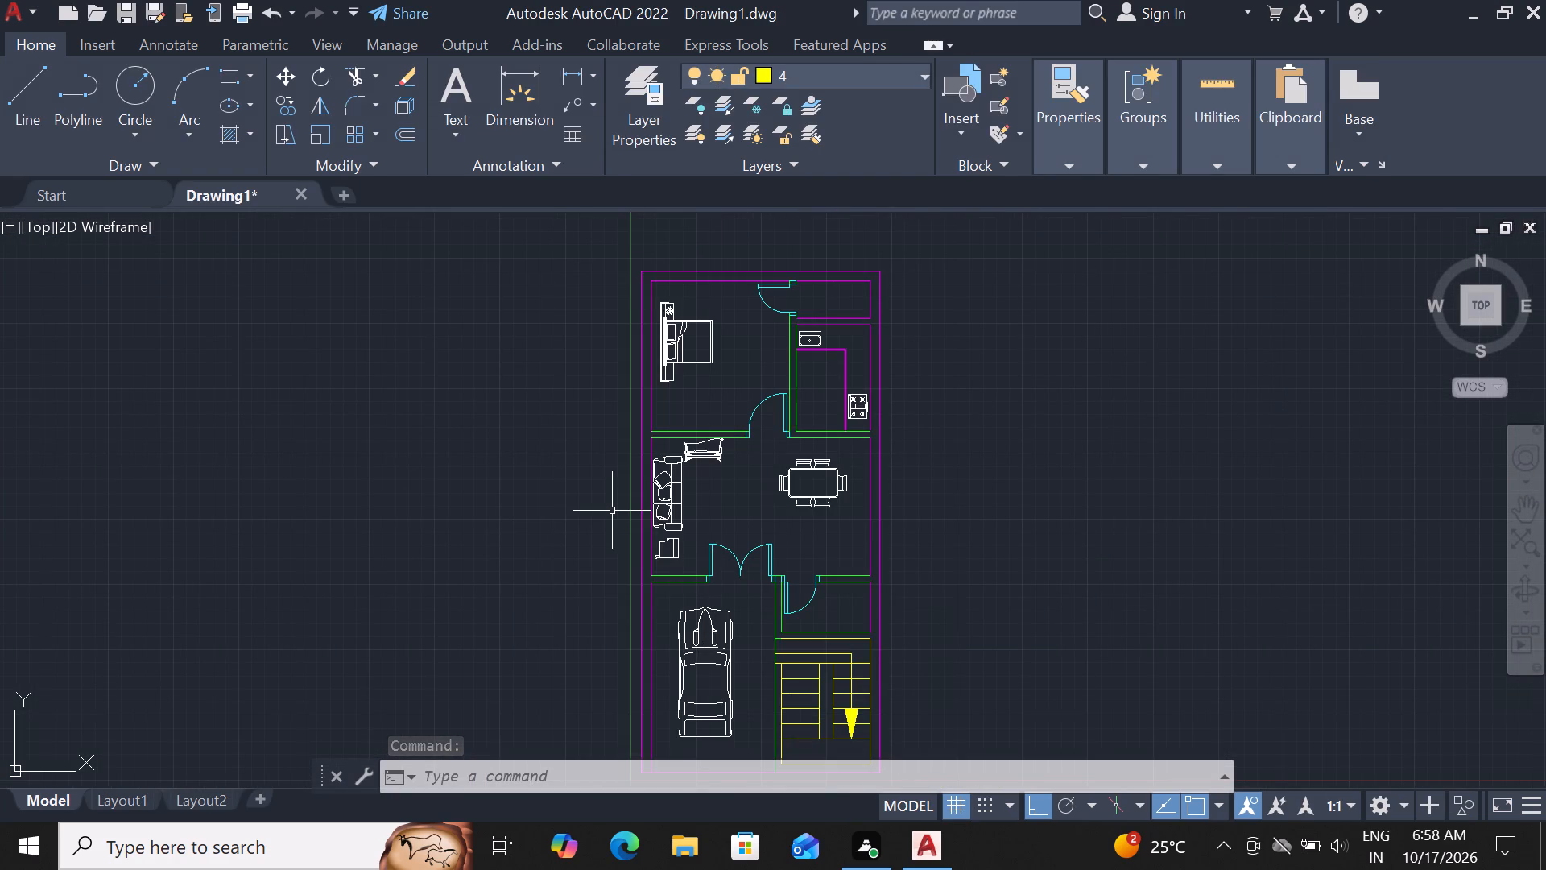
scroll(612, 511, "down", 1)
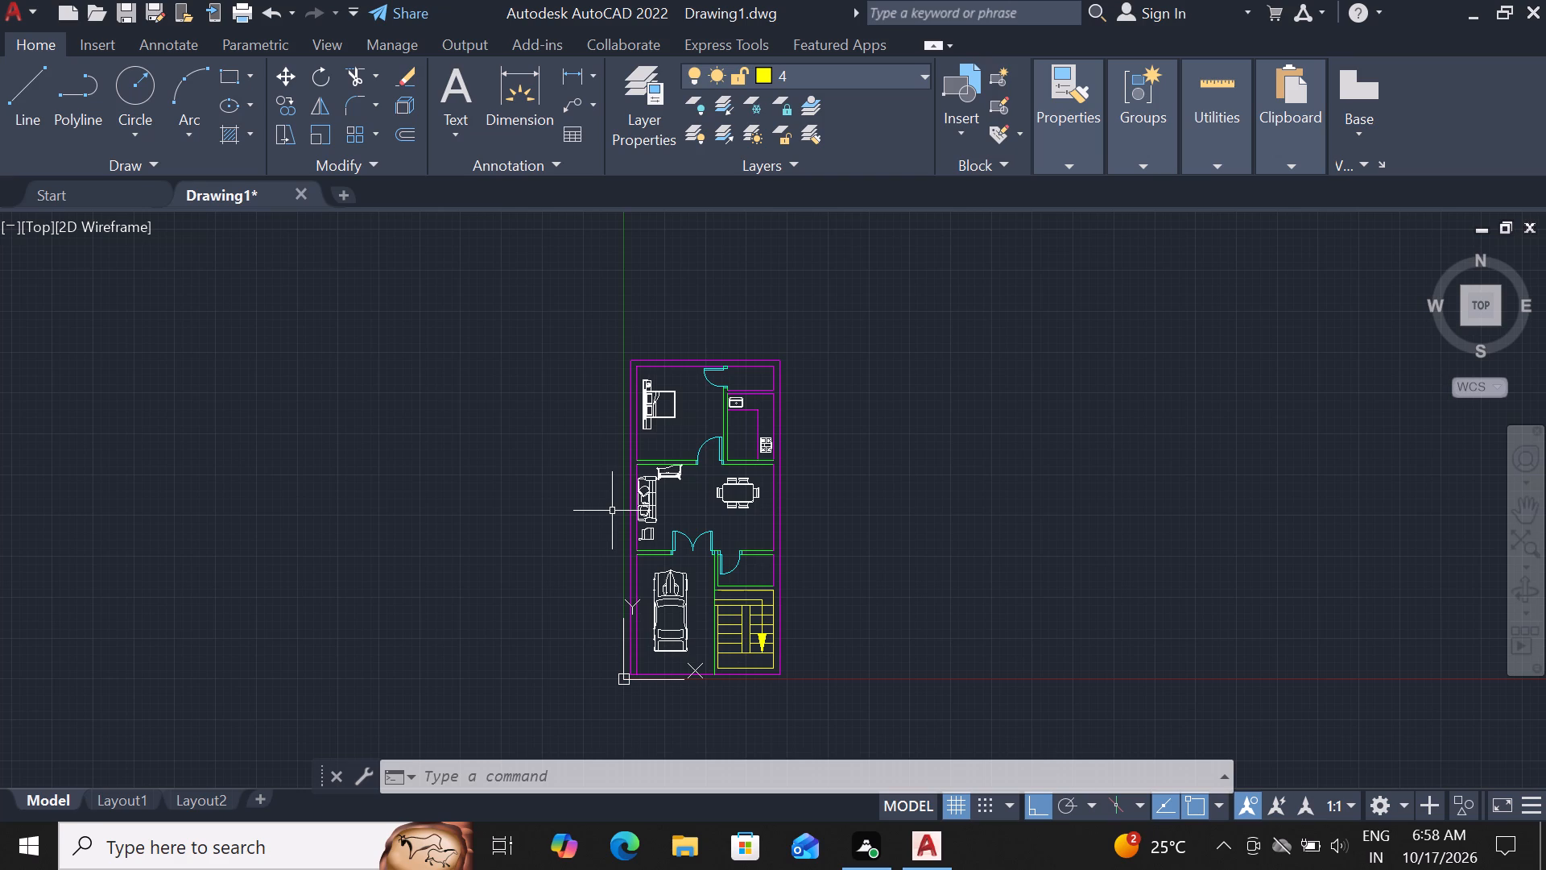
scroll(835, 619, "down", 2)
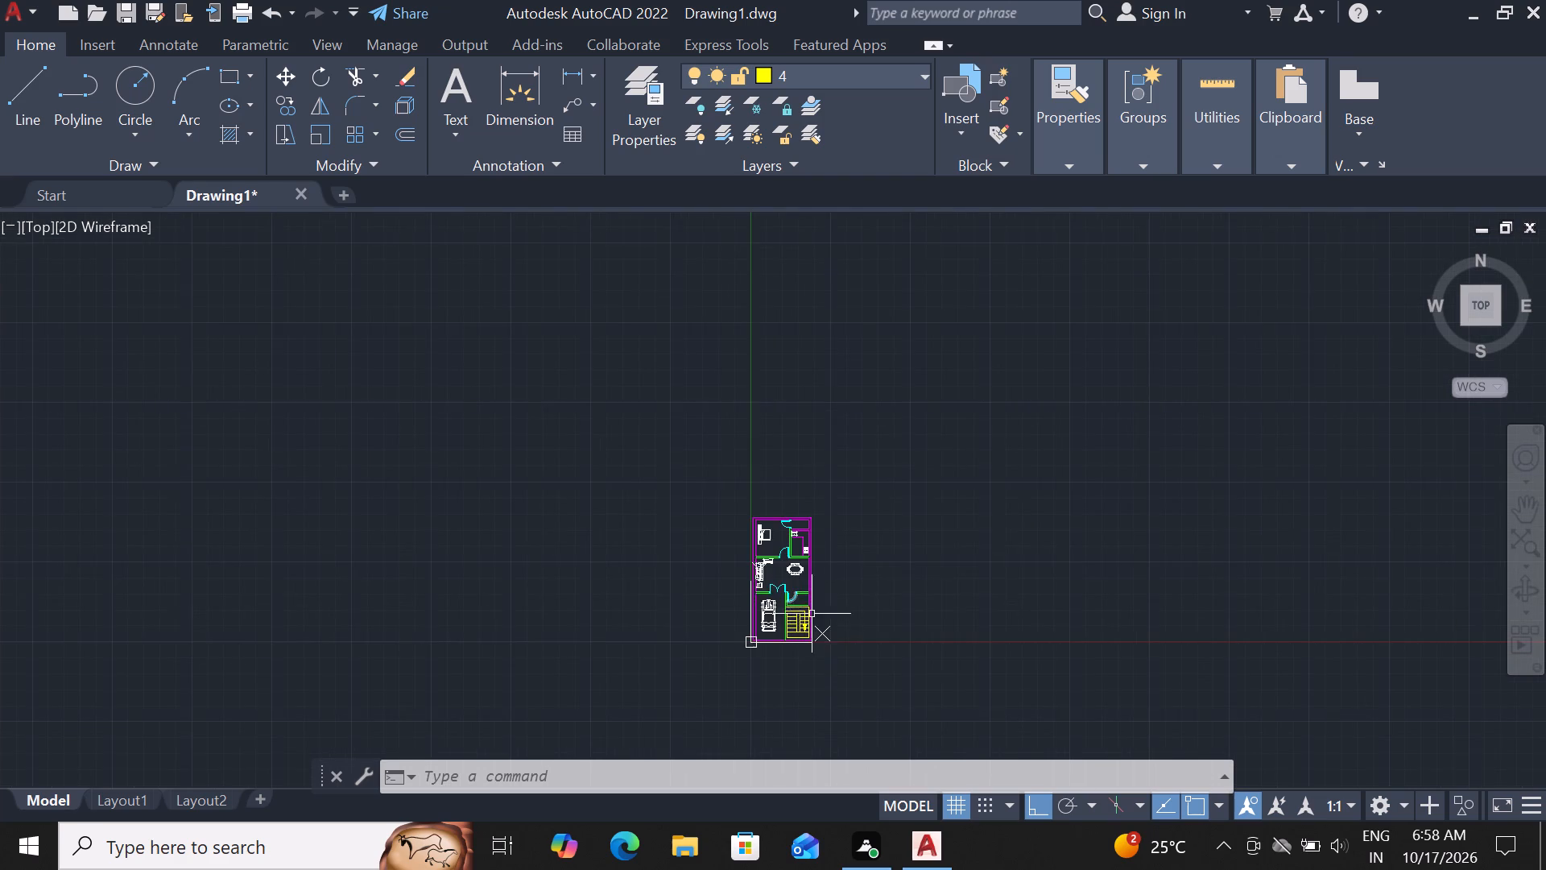
scroll(815, 616, "up", 2)
scroll(579, 536, "down", 2)
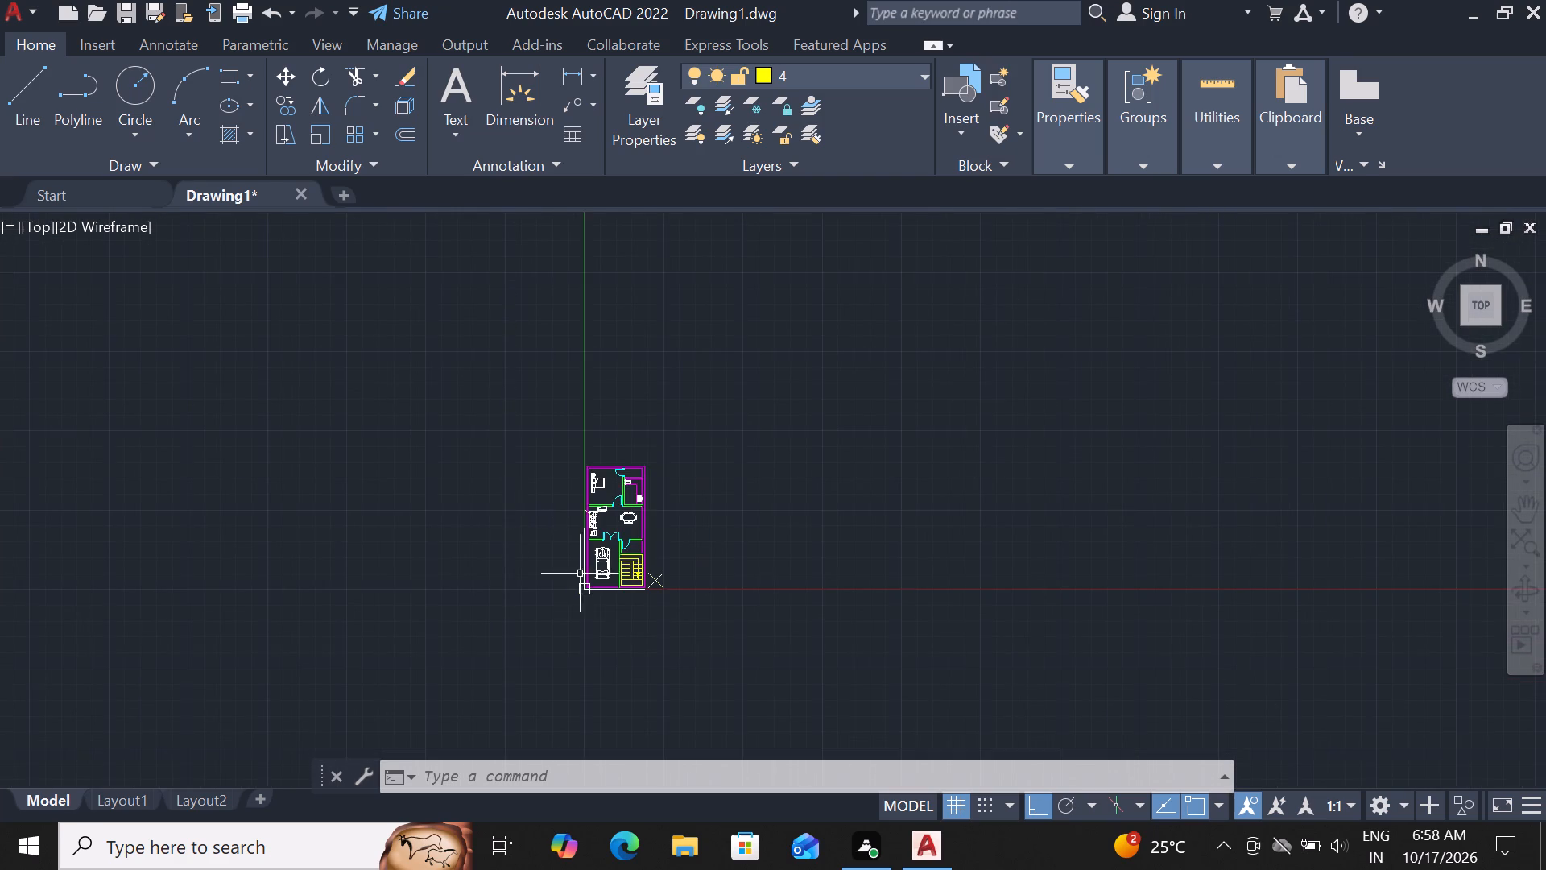
scroll(633, 607, "up", 2)
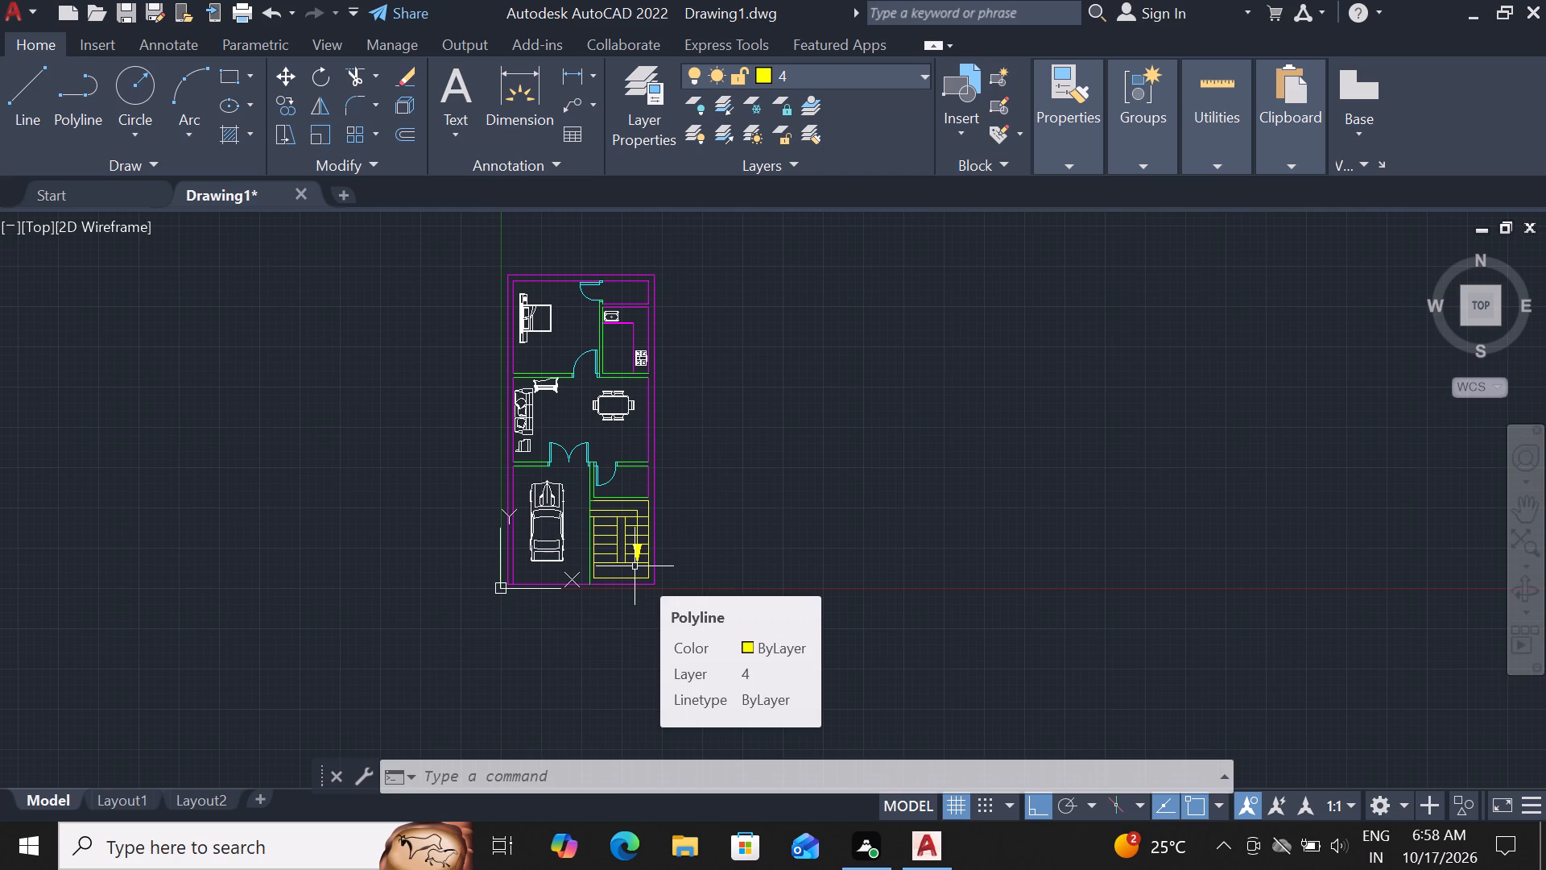
scroll(611, 338, "up", 2)
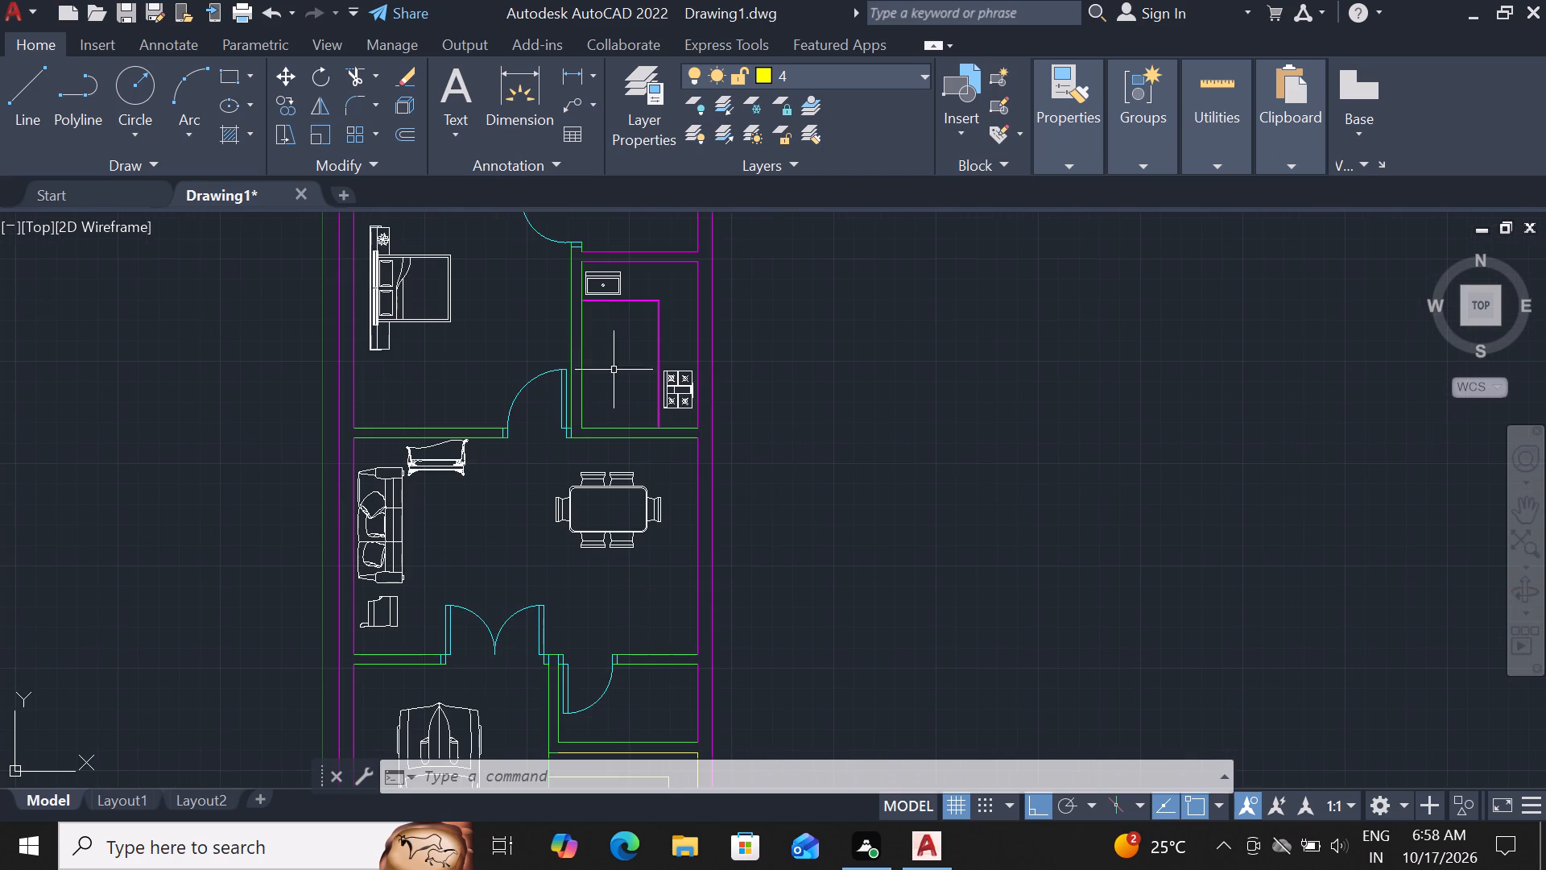
On layer 2, draw a 6" vertical line across the kitchen–dining wall, at the kitchen corner nearest the bedroom door.
left_click(914, 79)
left_click(800, 166)
key("l")
key("space")
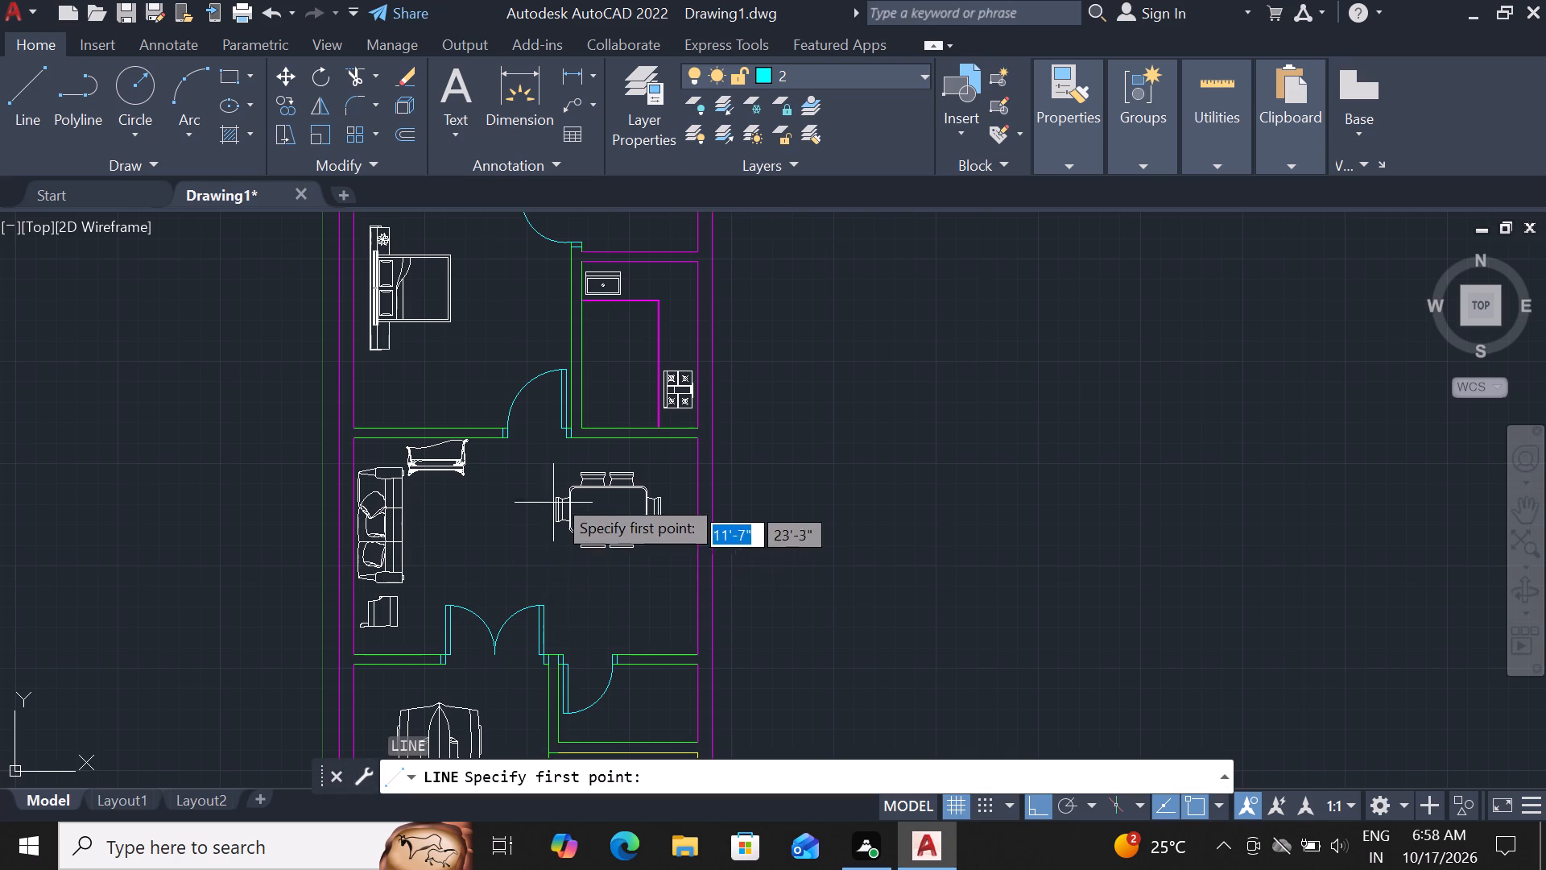
scroll(597, 389, "up", 3)
left_click(524, 537)
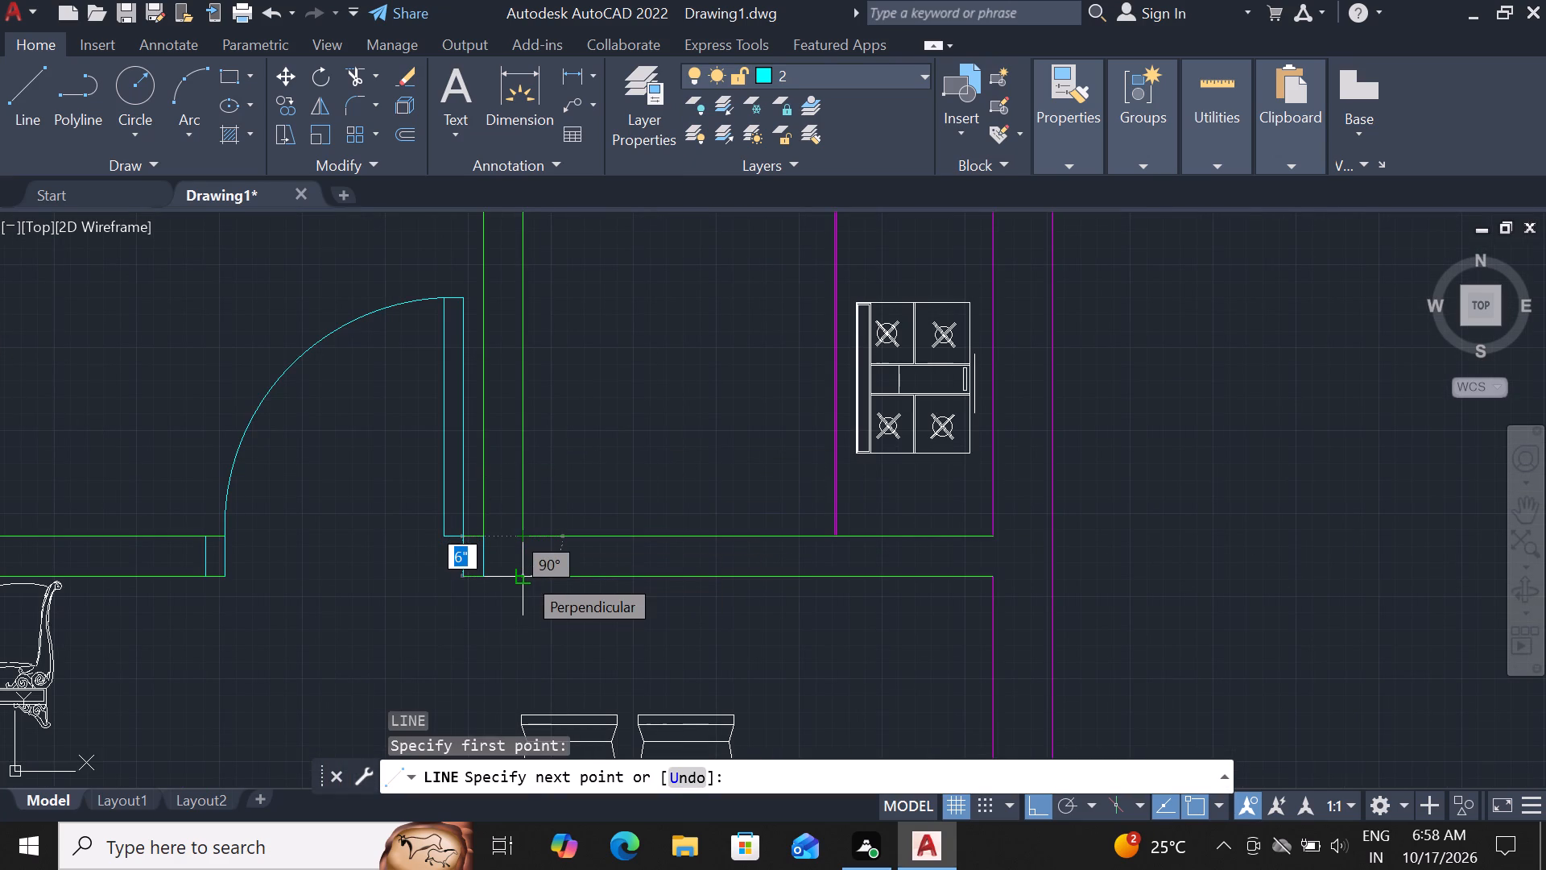
left_click(524, 574)
key("Escape")
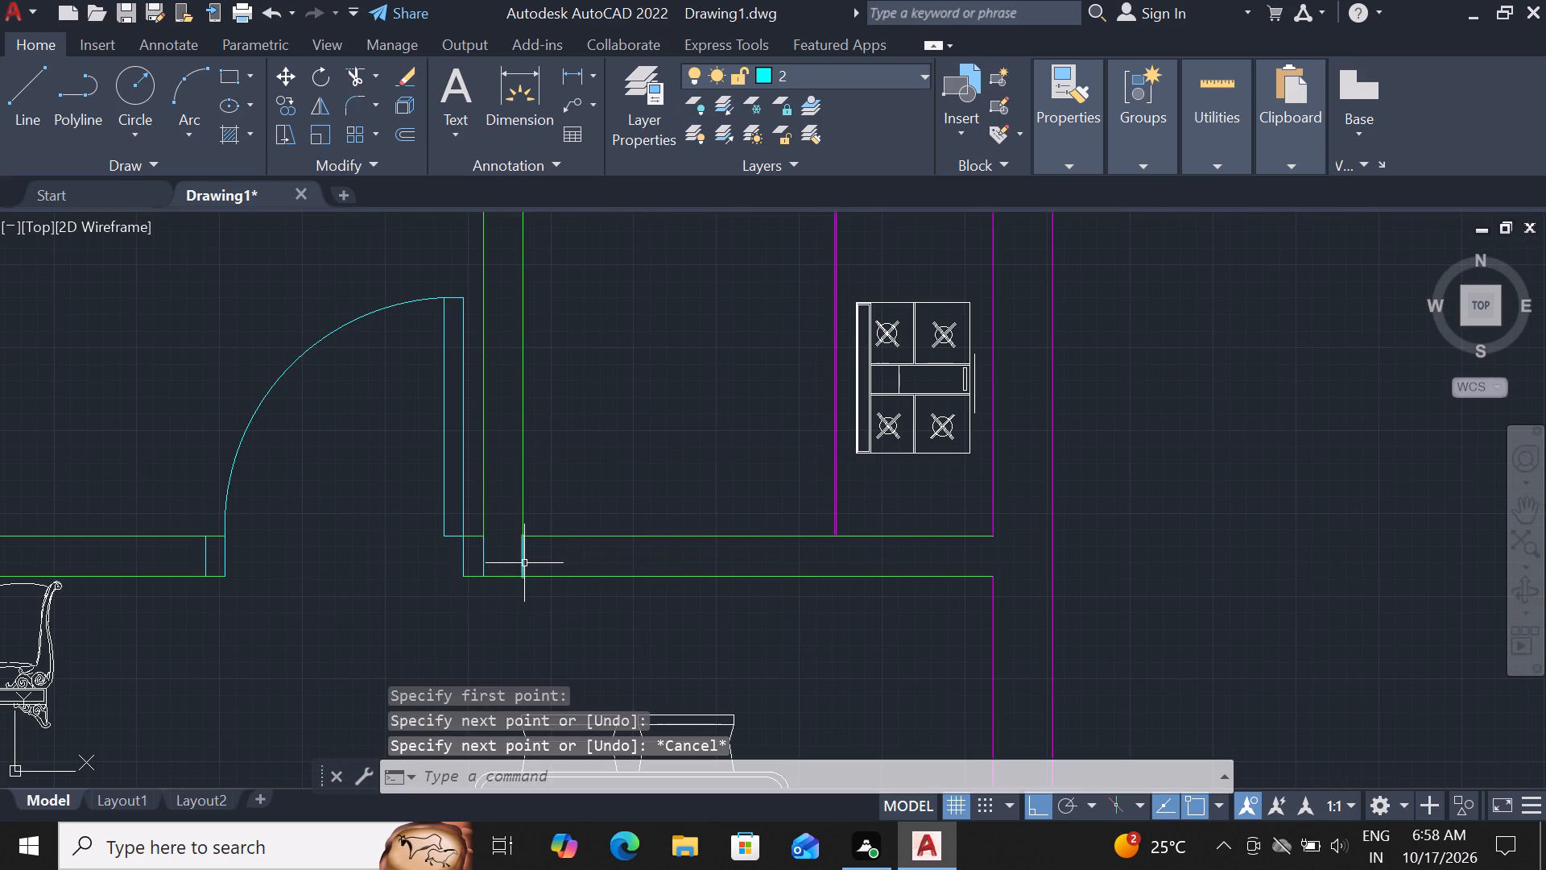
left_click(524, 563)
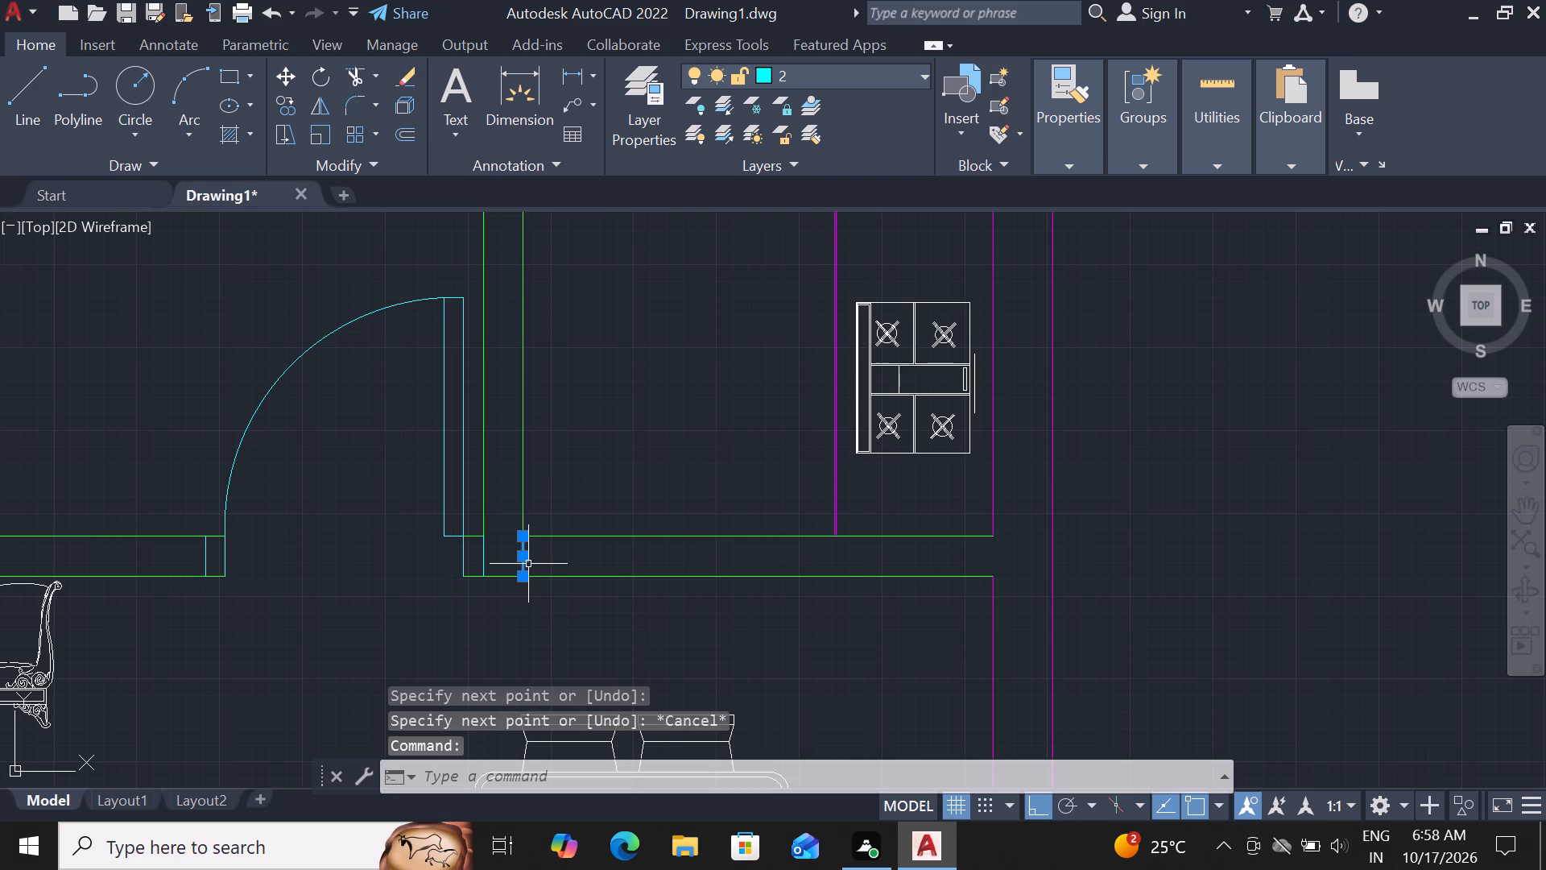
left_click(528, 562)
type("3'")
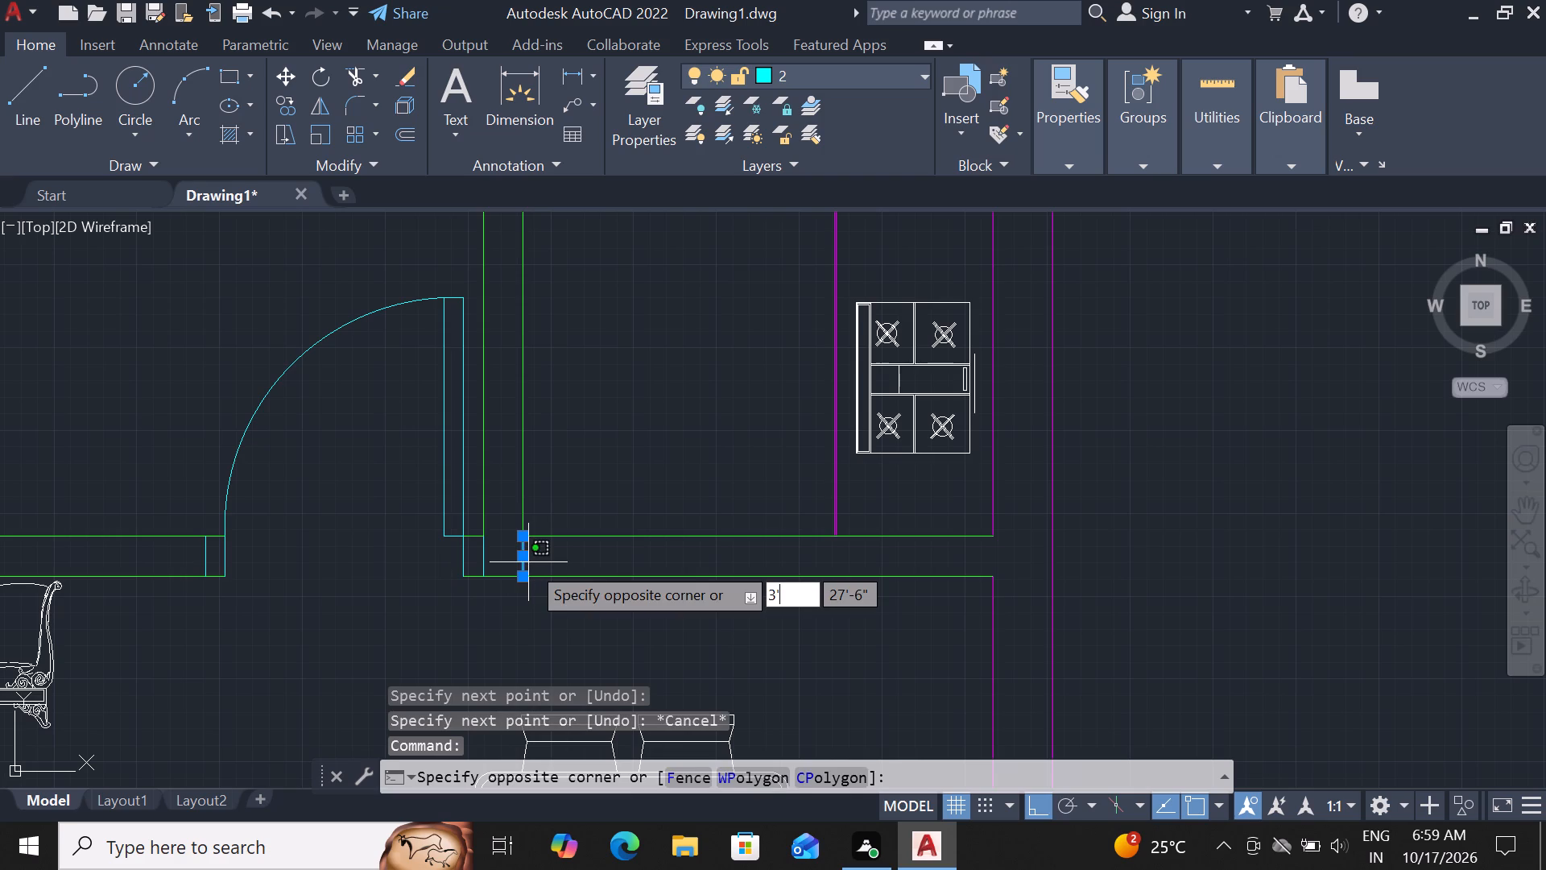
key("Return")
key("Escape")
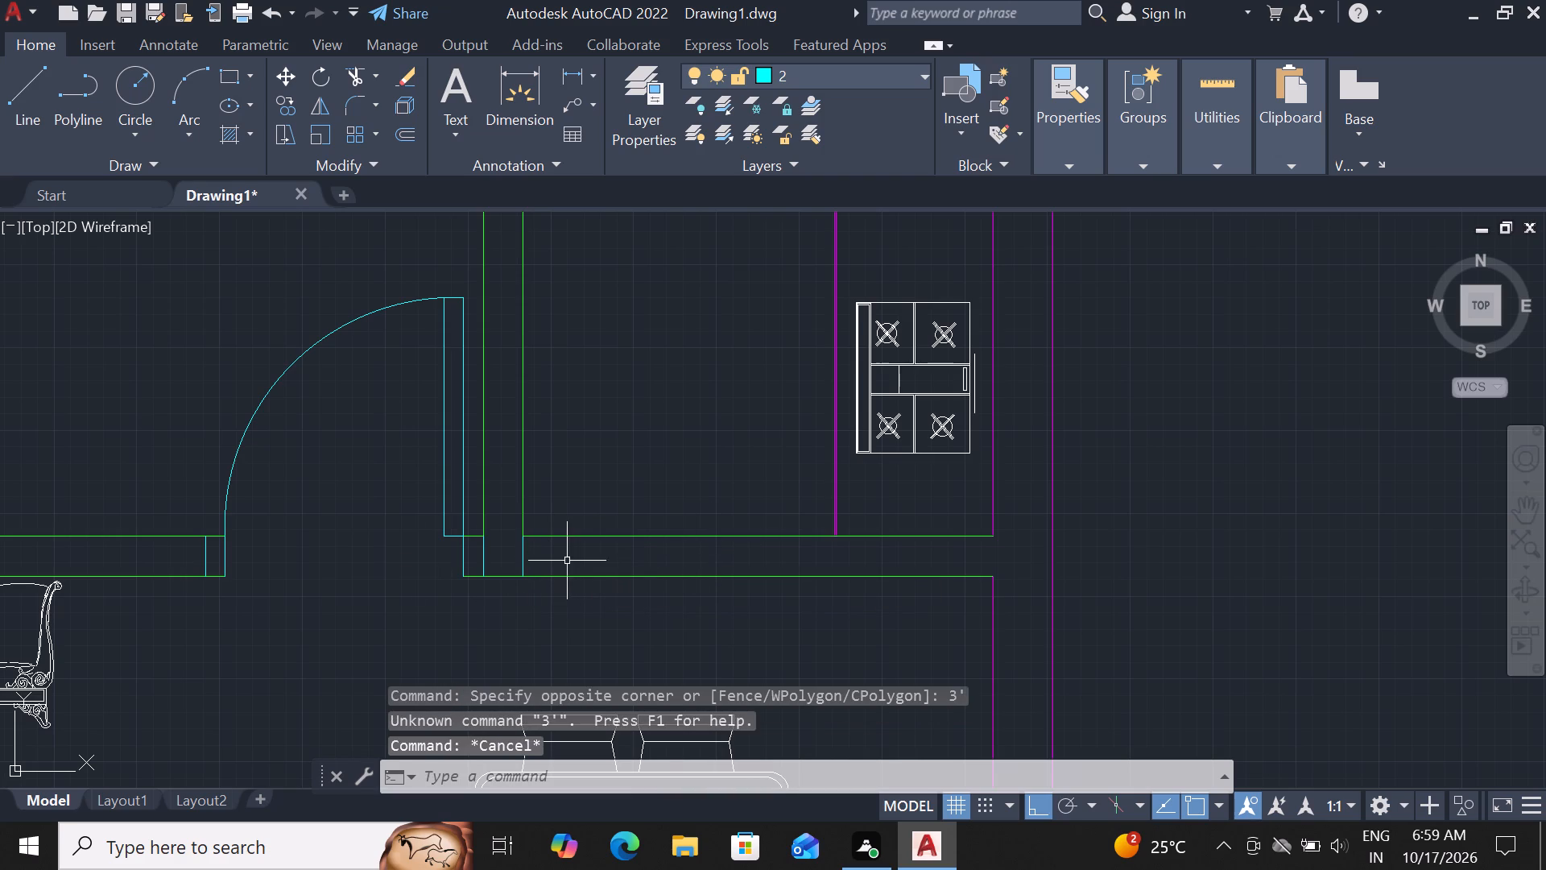
Offset the short vertical line across the kitchen–dining wall by 3' toward the stove side.
left_click(523, 549)
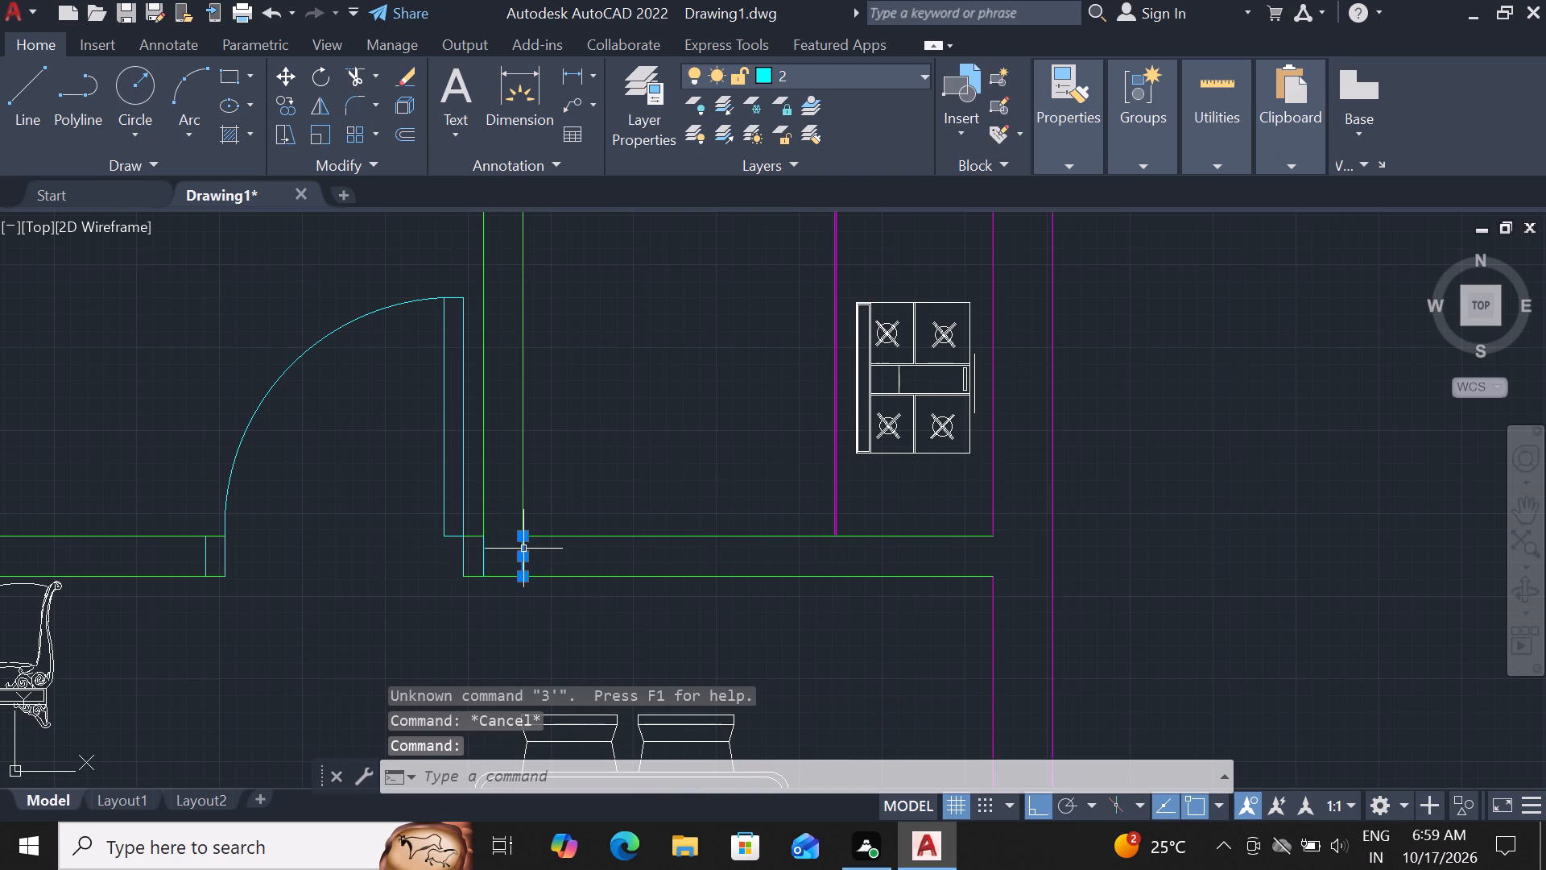
type("OF 3'")
key("Return")
left_click(667, 537)
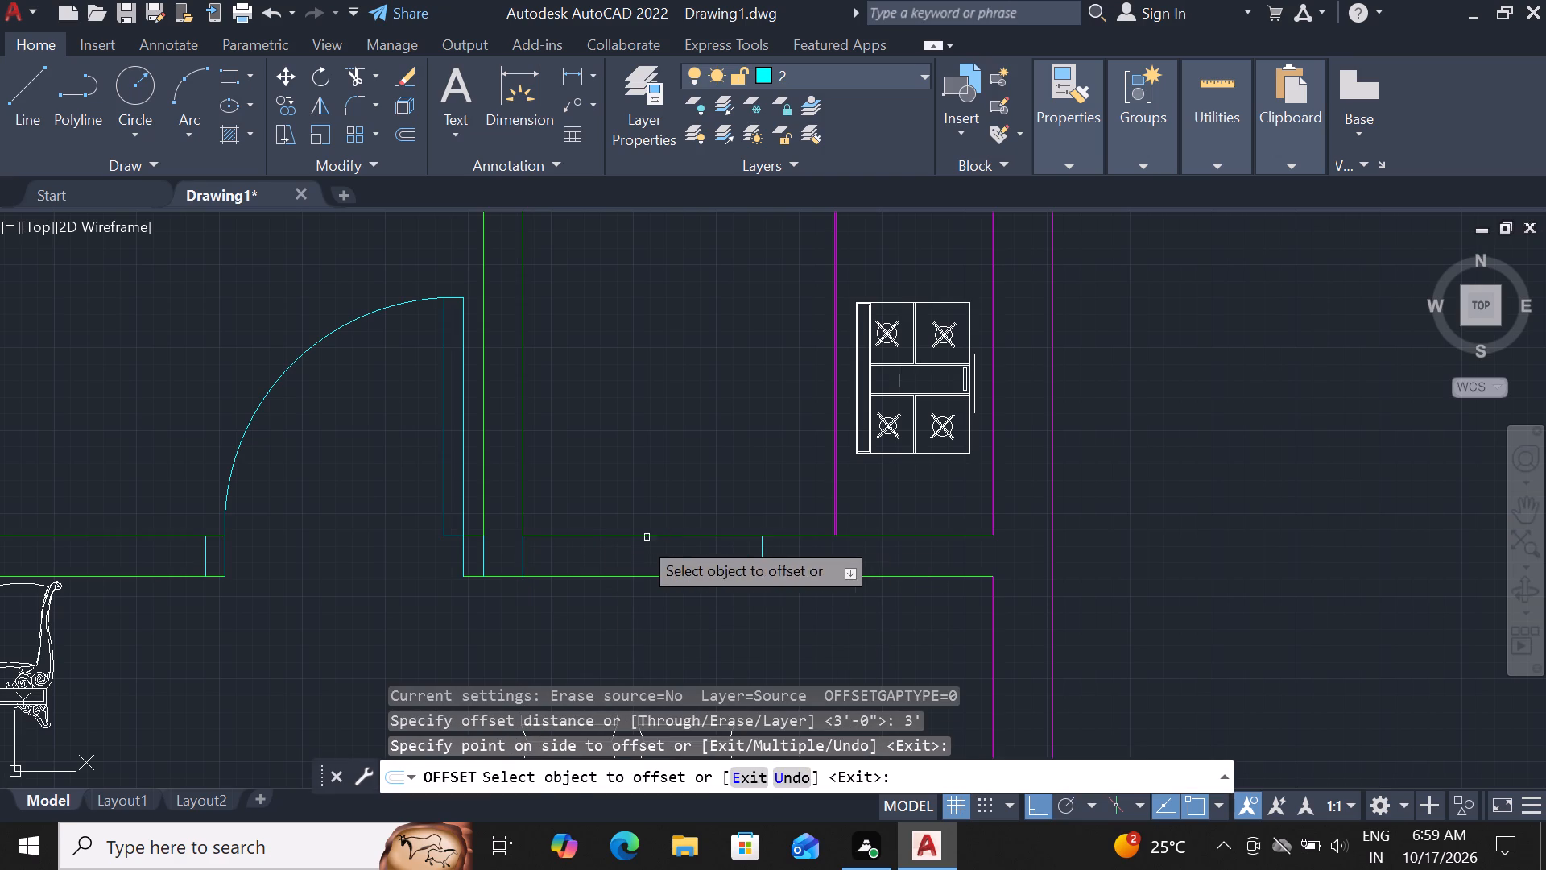
key("Escape")
Trim both kitchen–dining wall lines between the two short vertical lines to open the passage.
type("TR")
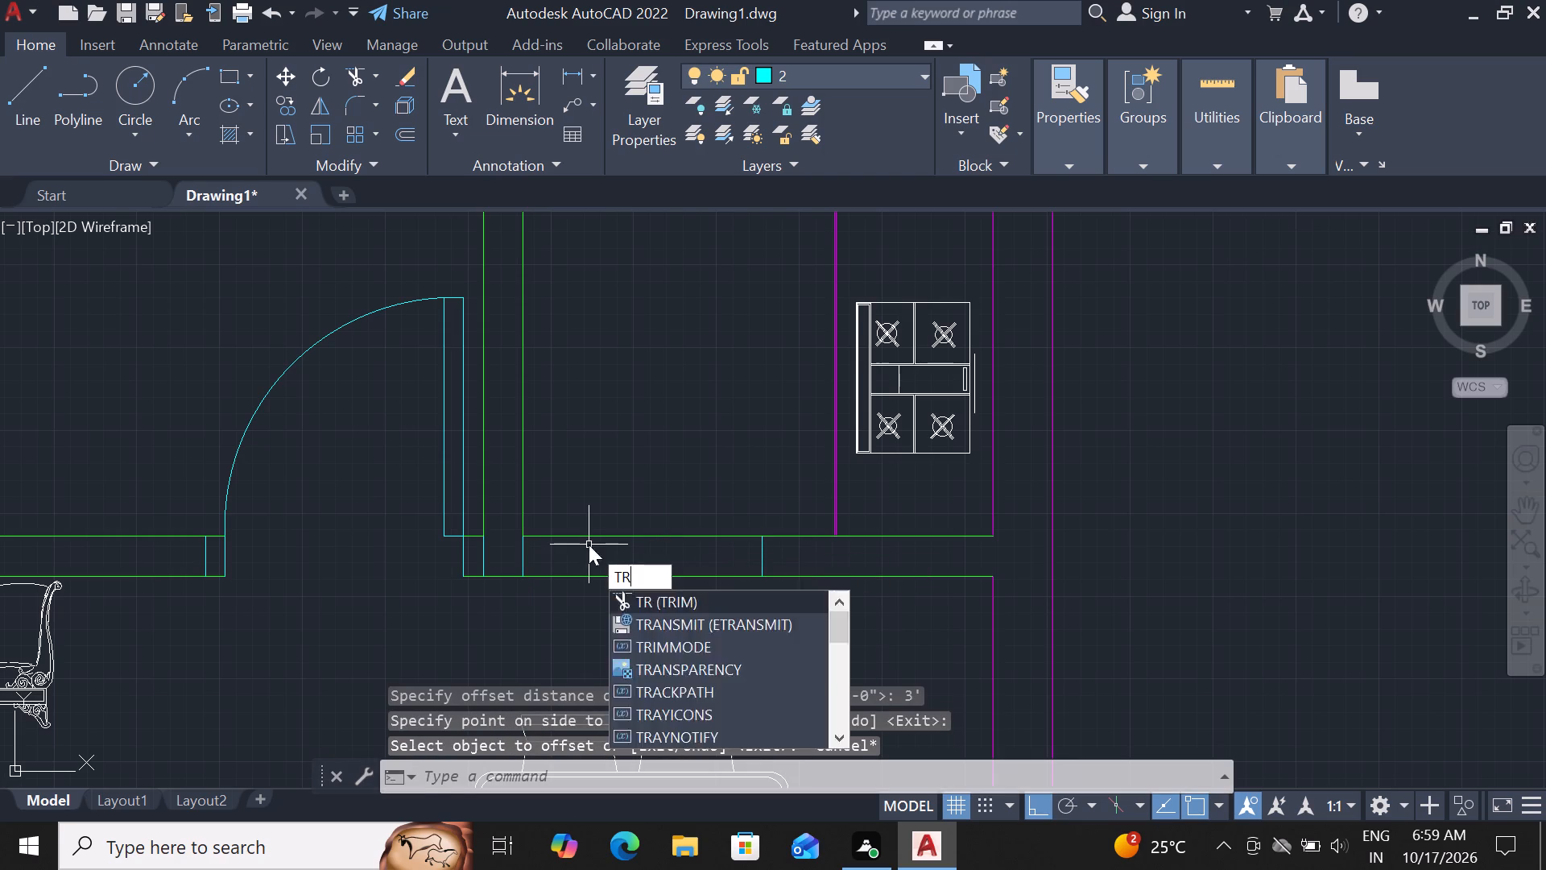
key("space")
key("space")
left_click(599, 511)
left_click(613, 619)
scroll(618, 554, "down", 2)
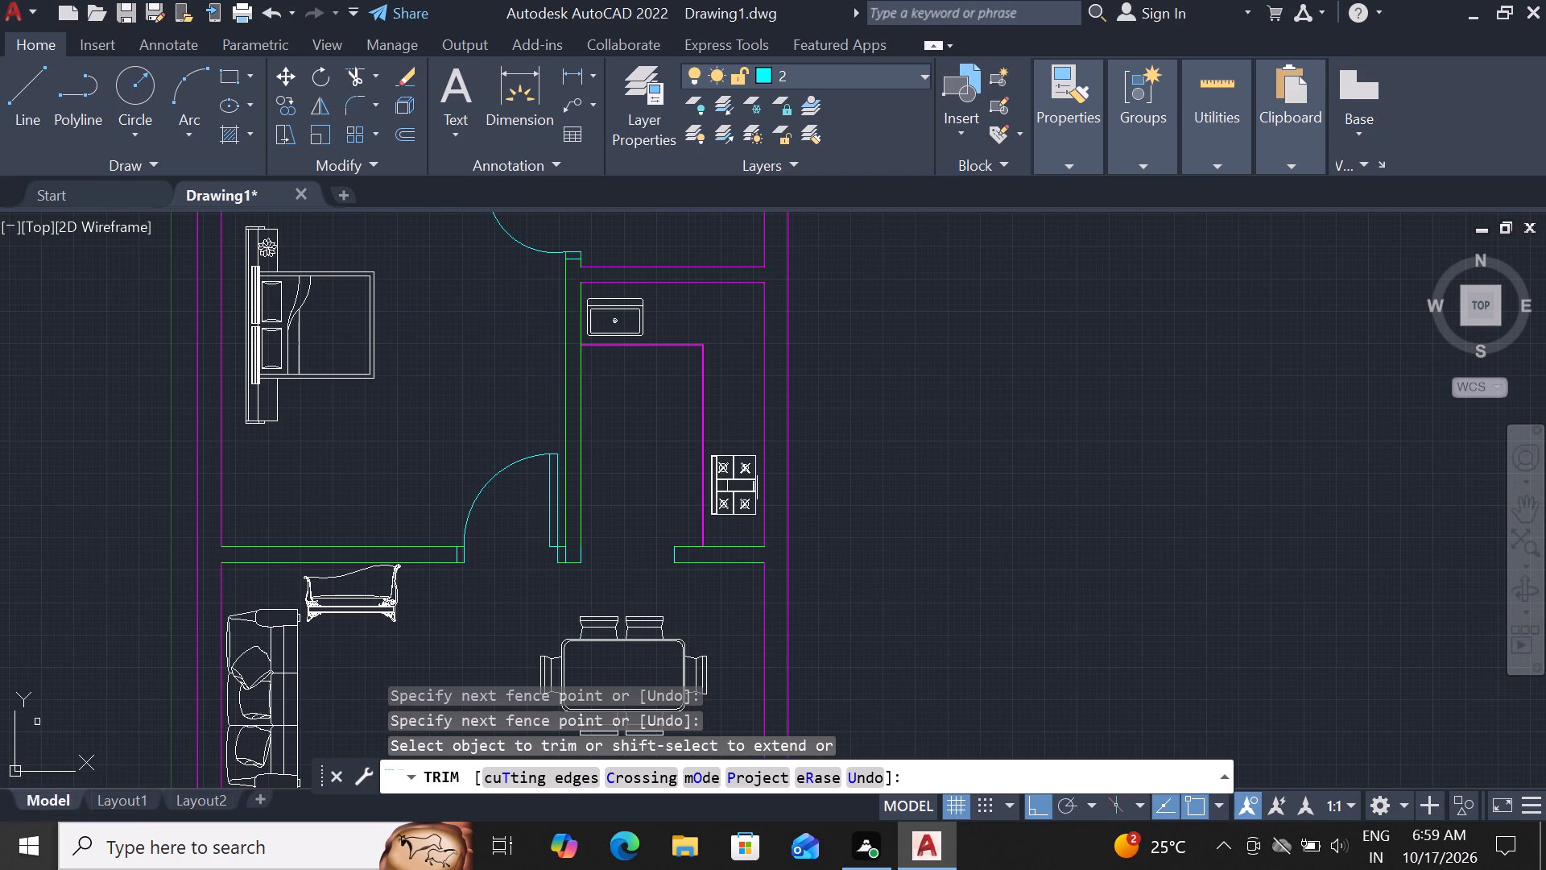
scroll(353, 139, "down", 1)
scroll(434, 252, "down", 1)
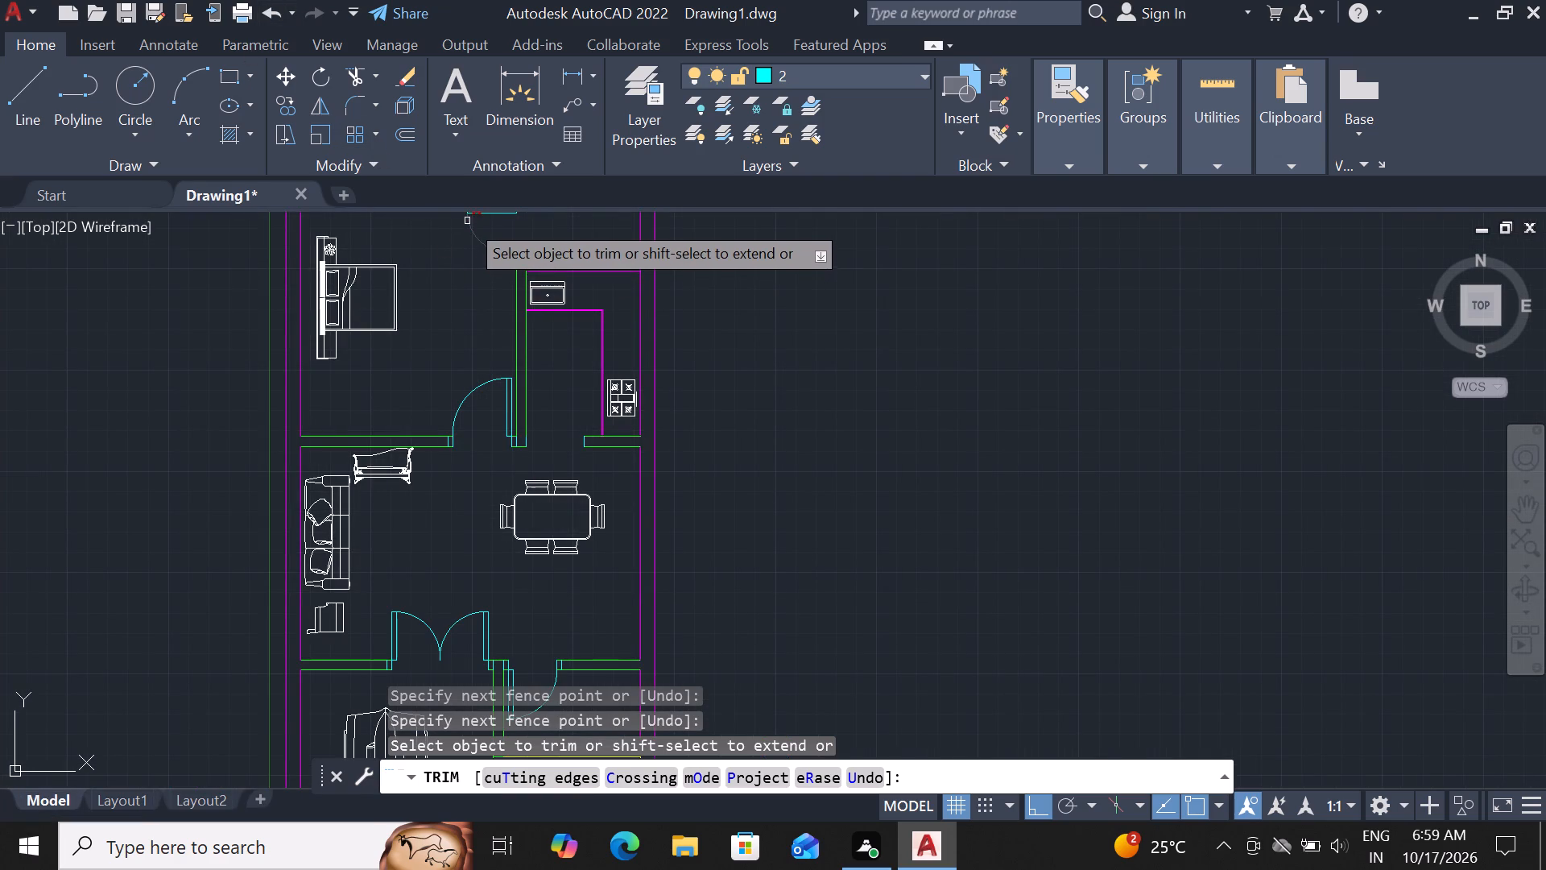
key("Escape")
On layer 5, draw a rectangle 3' long and 9" wide in the empty space below the plan.
scroll(490, 280, "down", 1)
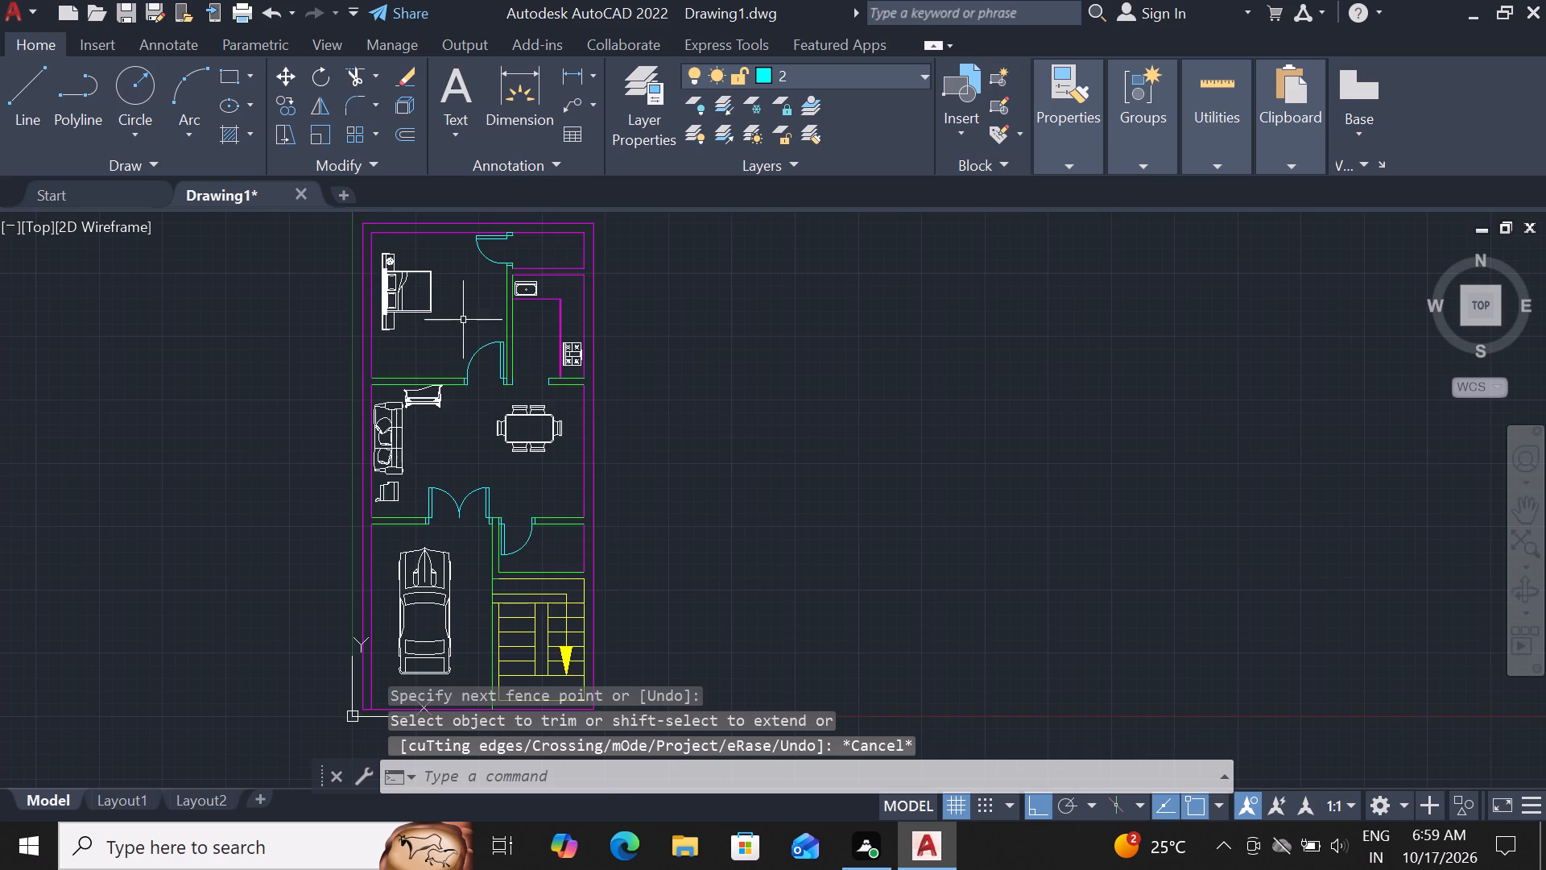
scroll(466, 304, "down", 1)
scroll(460, 407, "up", 1)
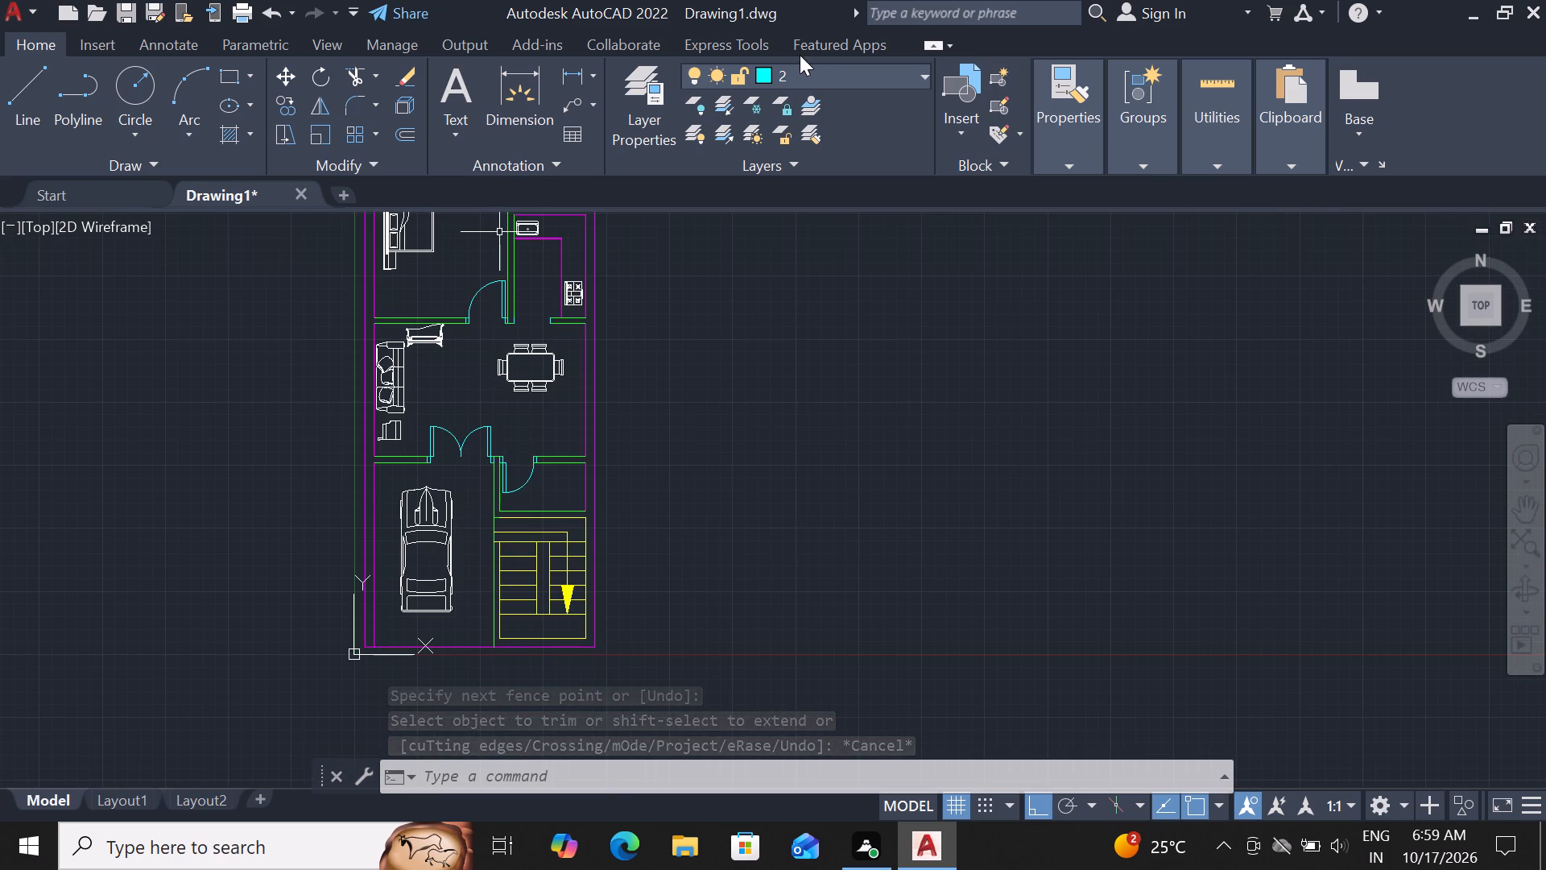
left_click(891, 75)
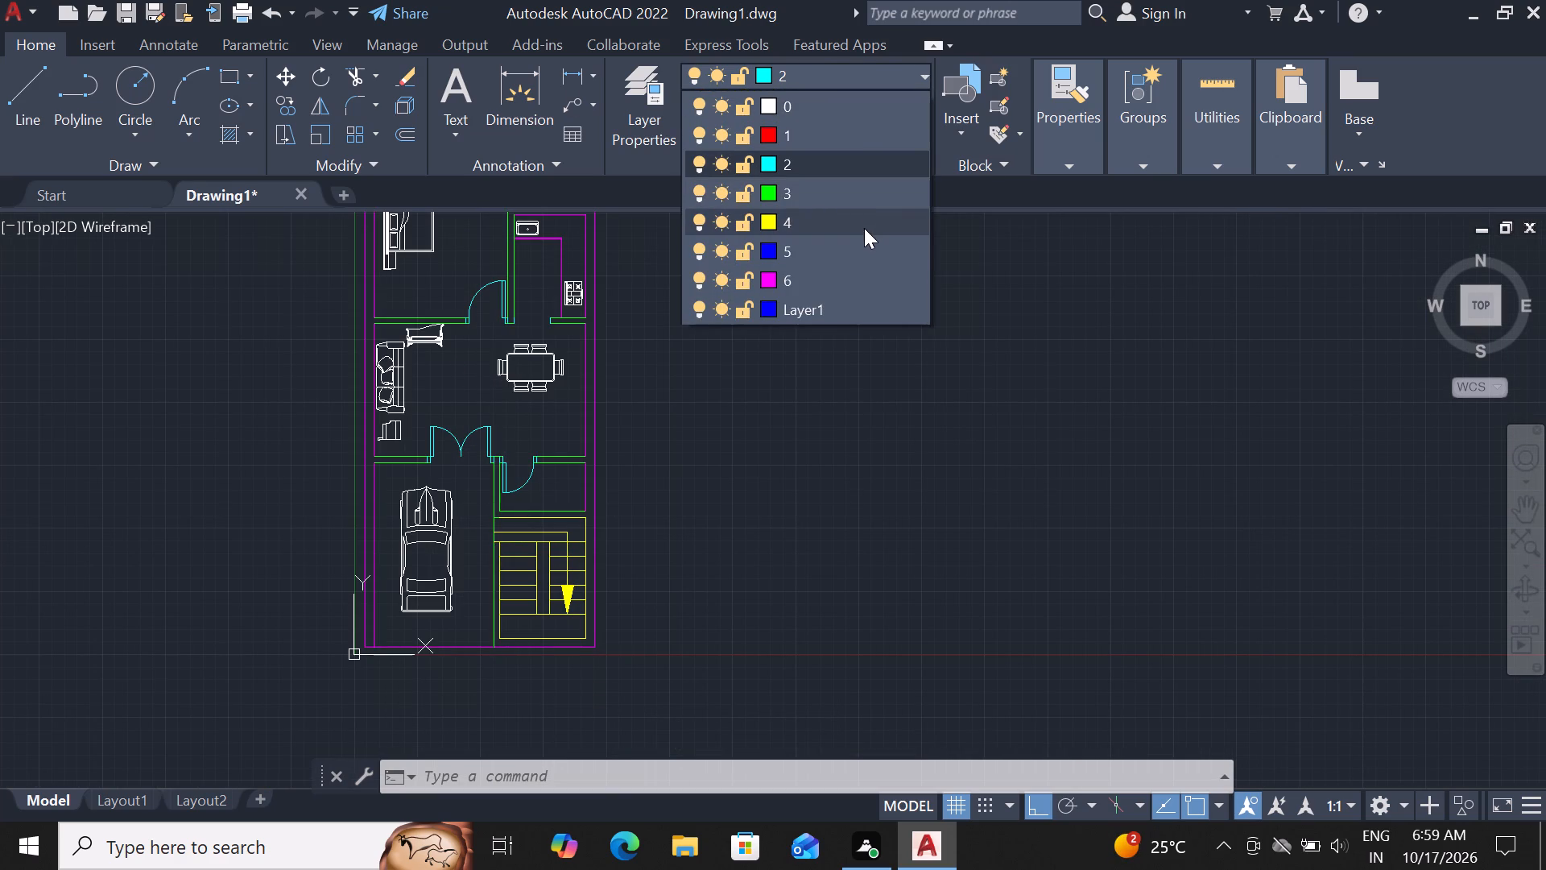
left_click(863, 251)
scroll(845, 225, "down", 2)
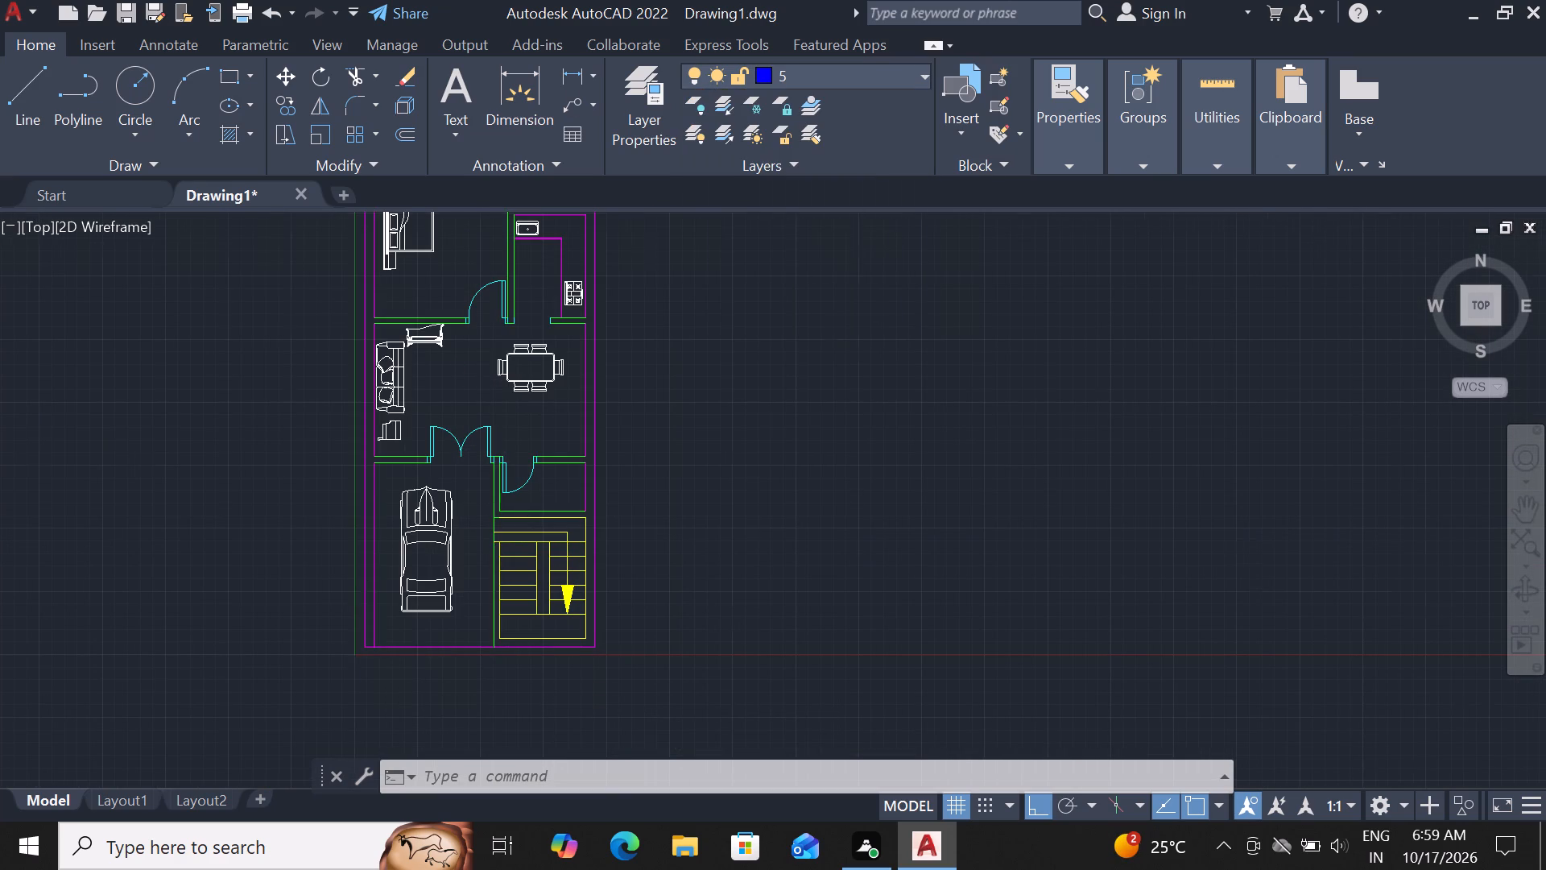
scroll(730, 439, "up", 2)
type("REC")
key("space")
scroll(565, 327, "up", 2)
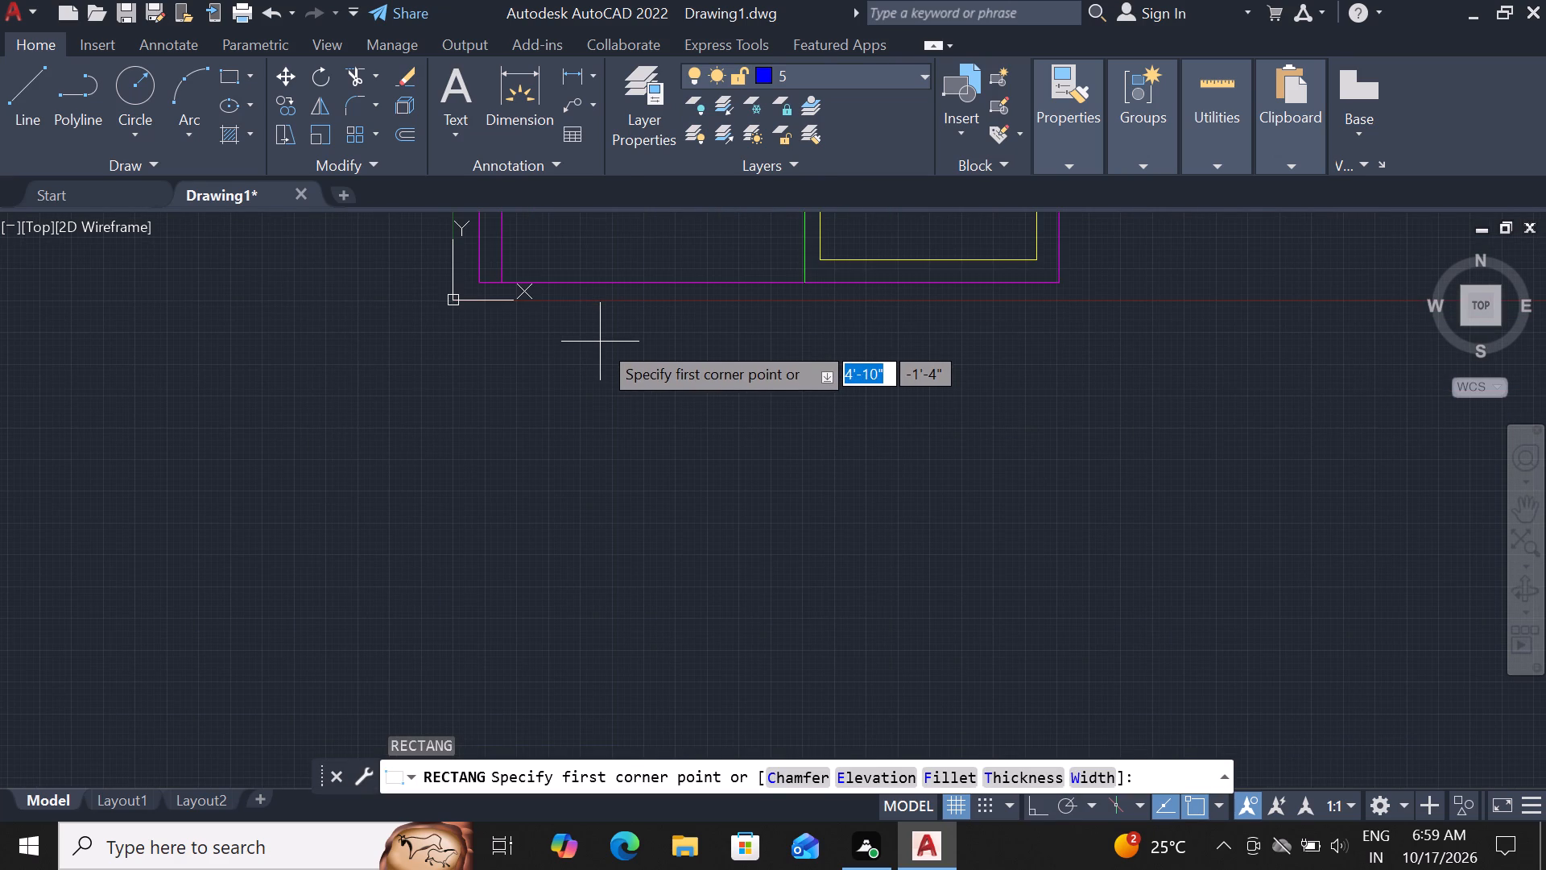
left_click(600, 342)
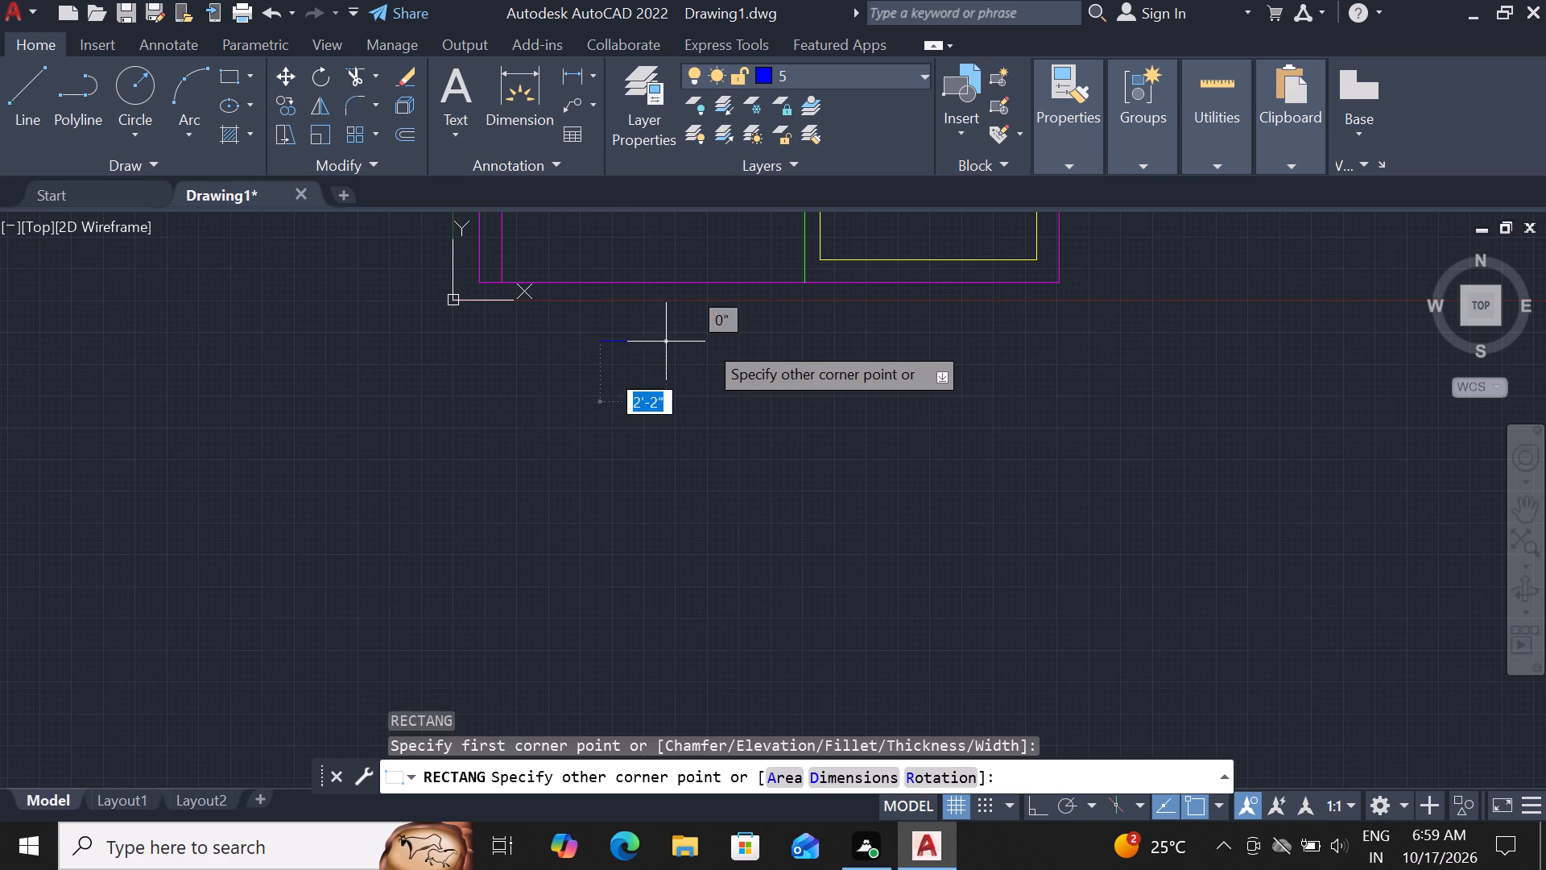
type("D 3")
key("apostrophe")
key("Return")
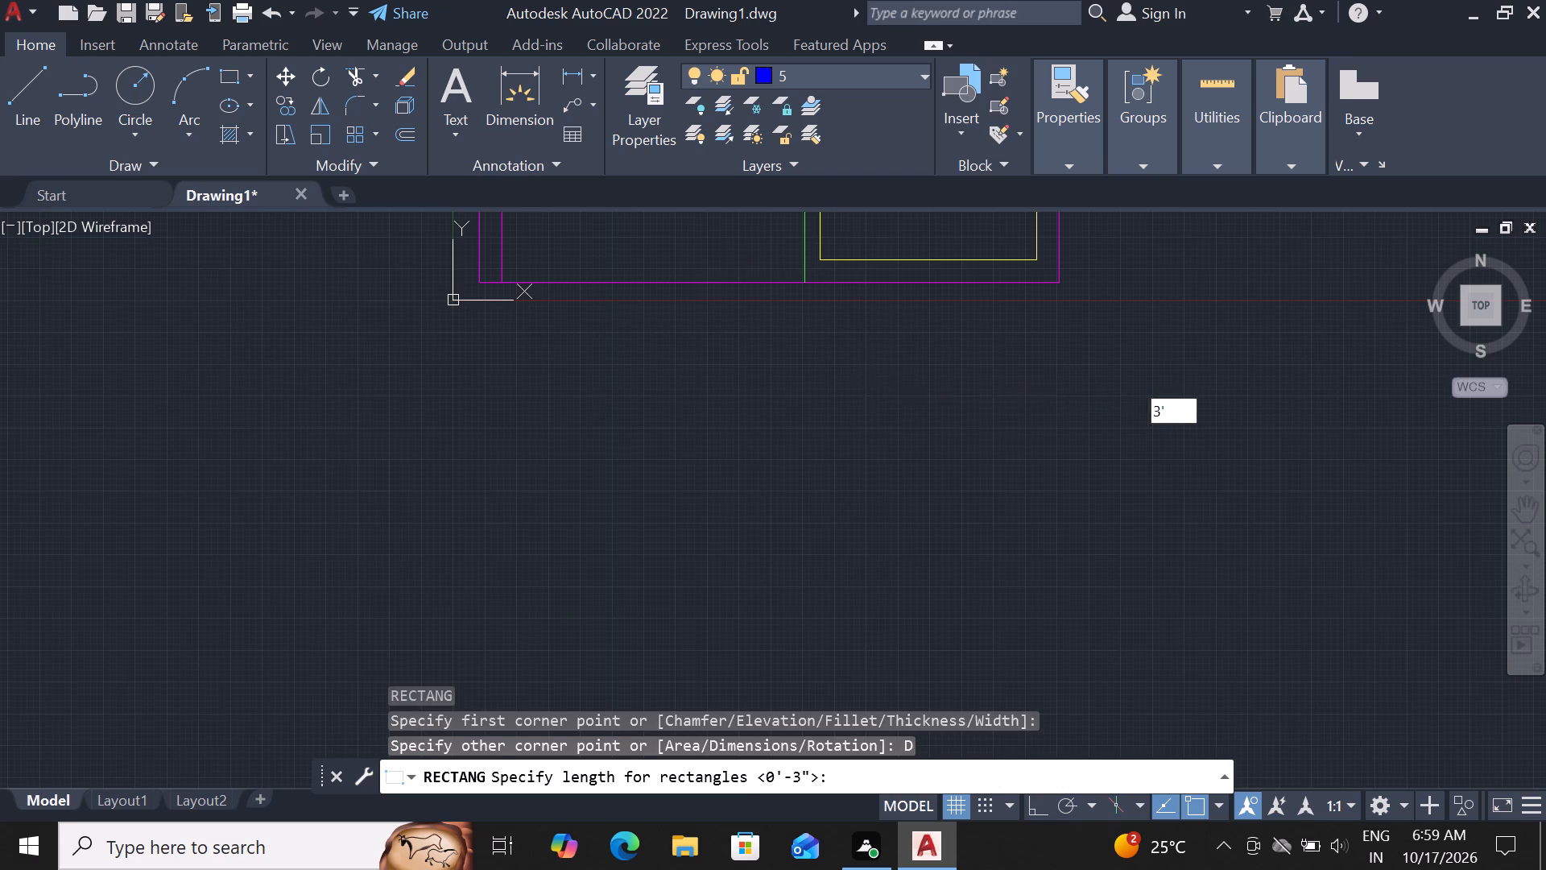
type("9\"")
key("Return")
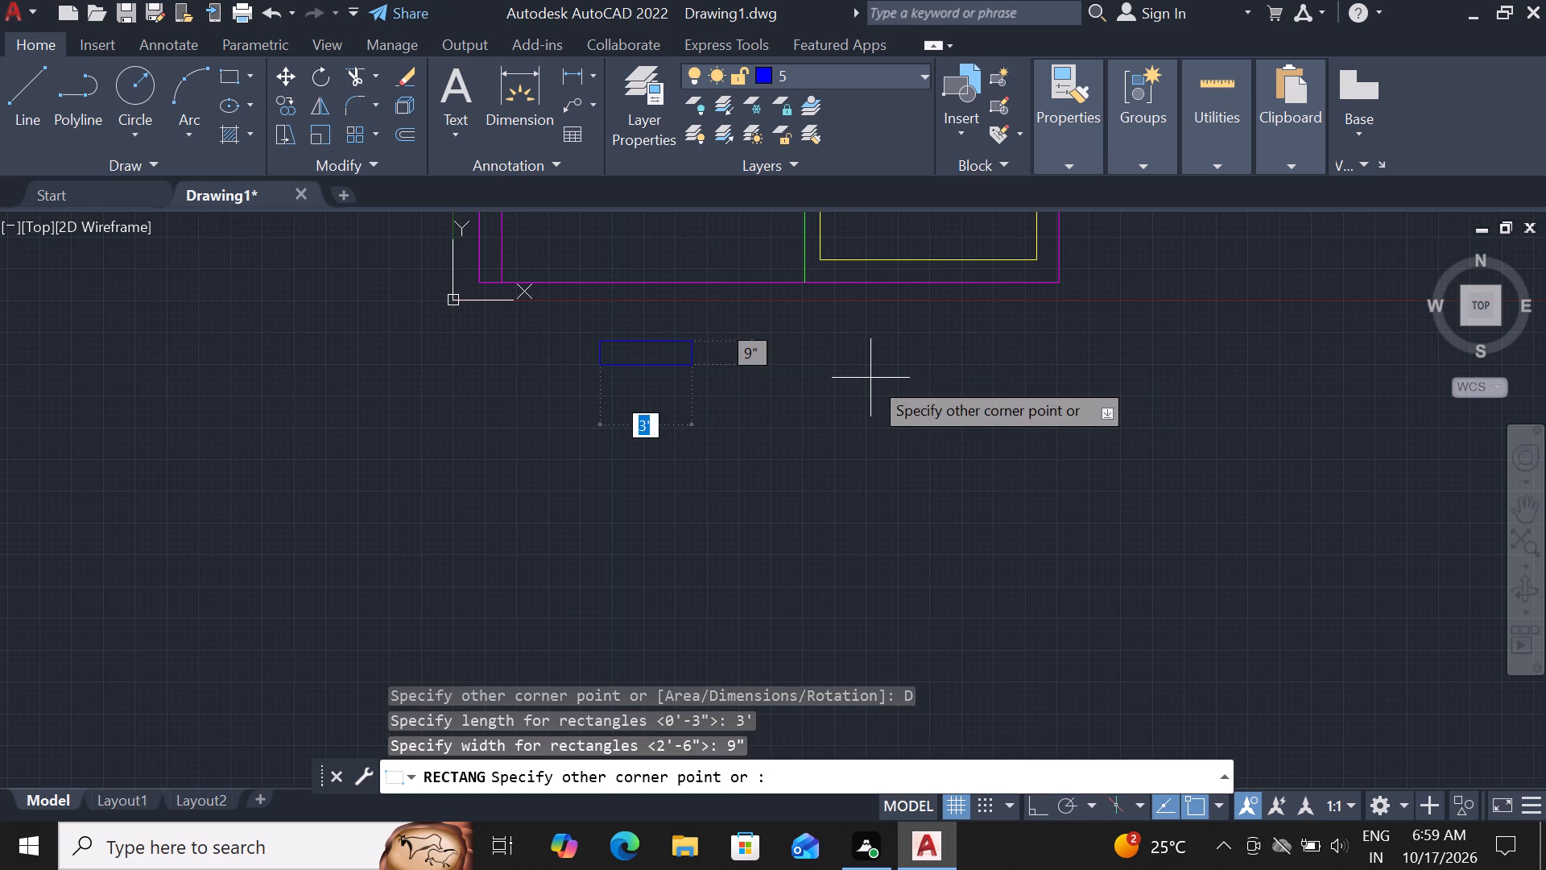
left_click(870, 378)
key("Escape")
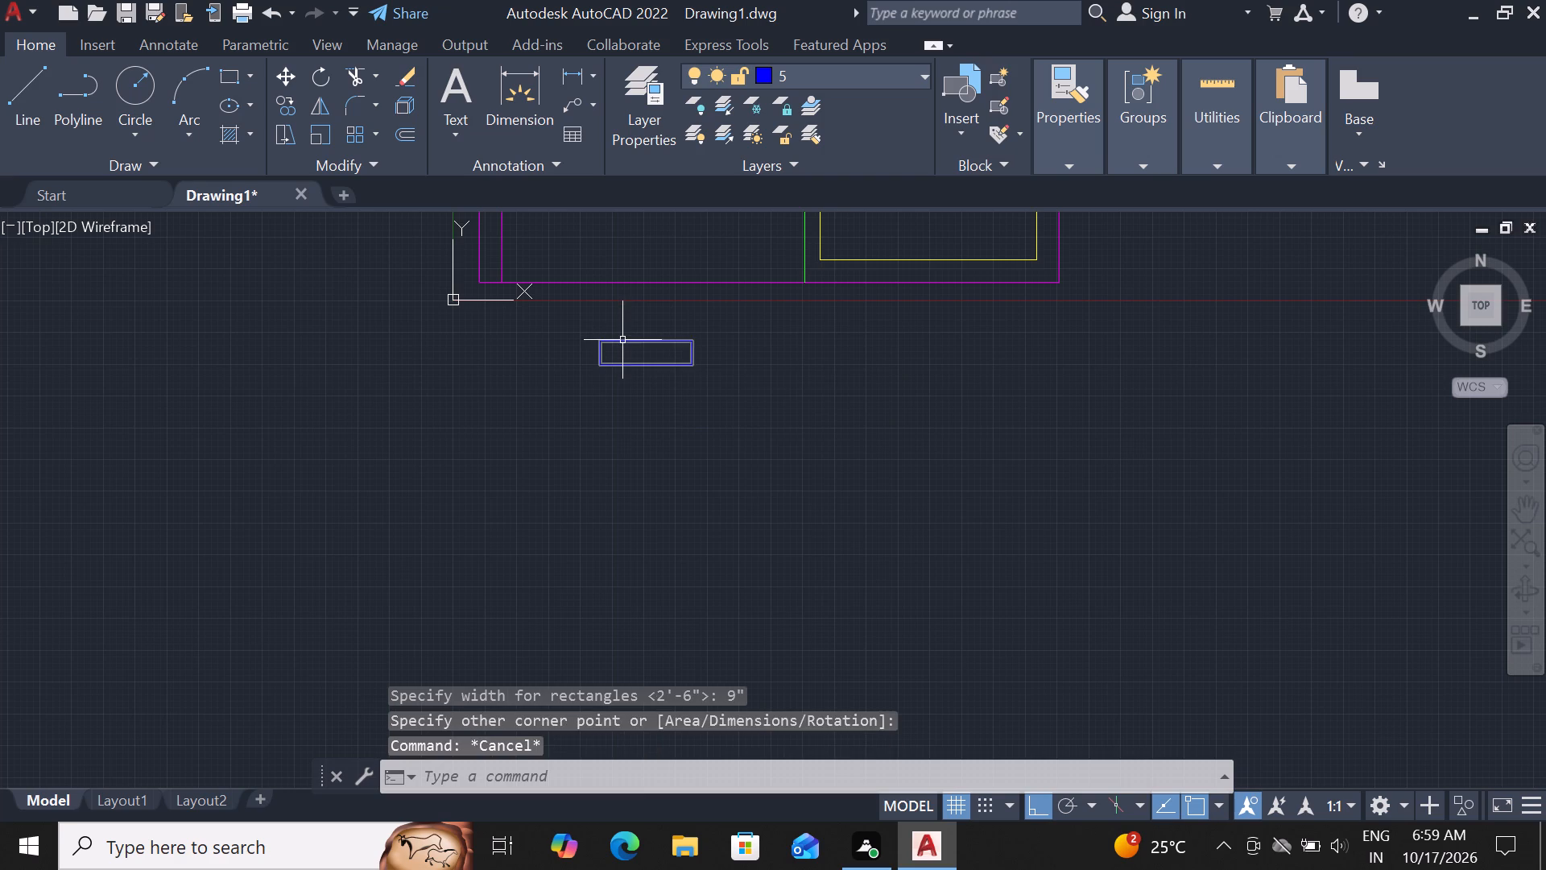
Explode the 3' by 9" rectangle into separate lines.
left_click(622, 340)
type("X")
key("space")
key("space")
key("Escape")
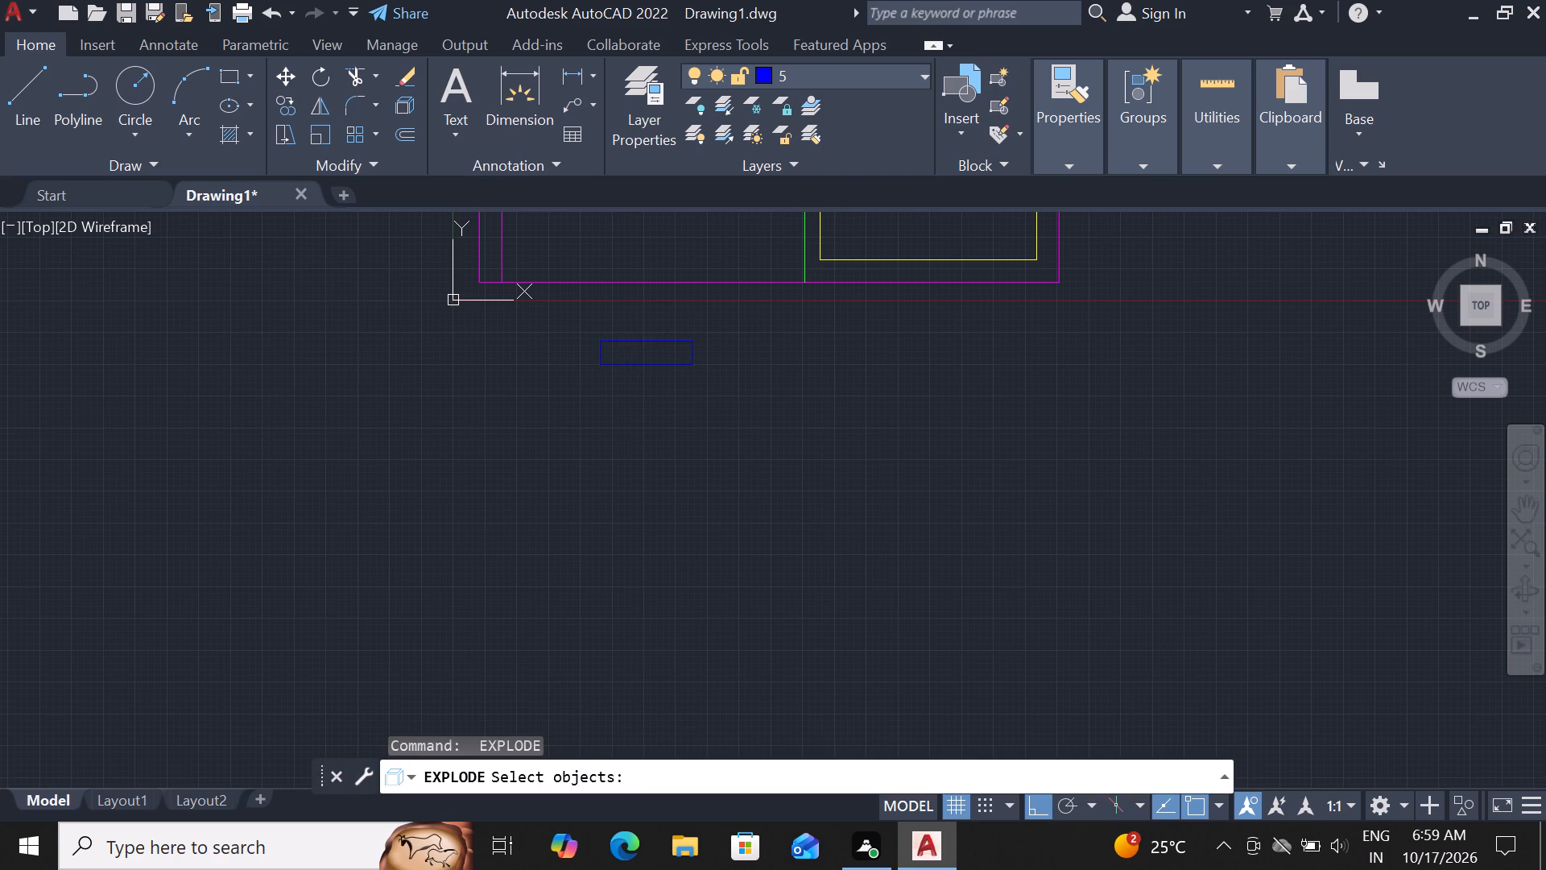
Offset the exploded rectangle's top and bottom lines 3" inward.
left_click(640, 344)
type("OF")
key("space")
type("3")
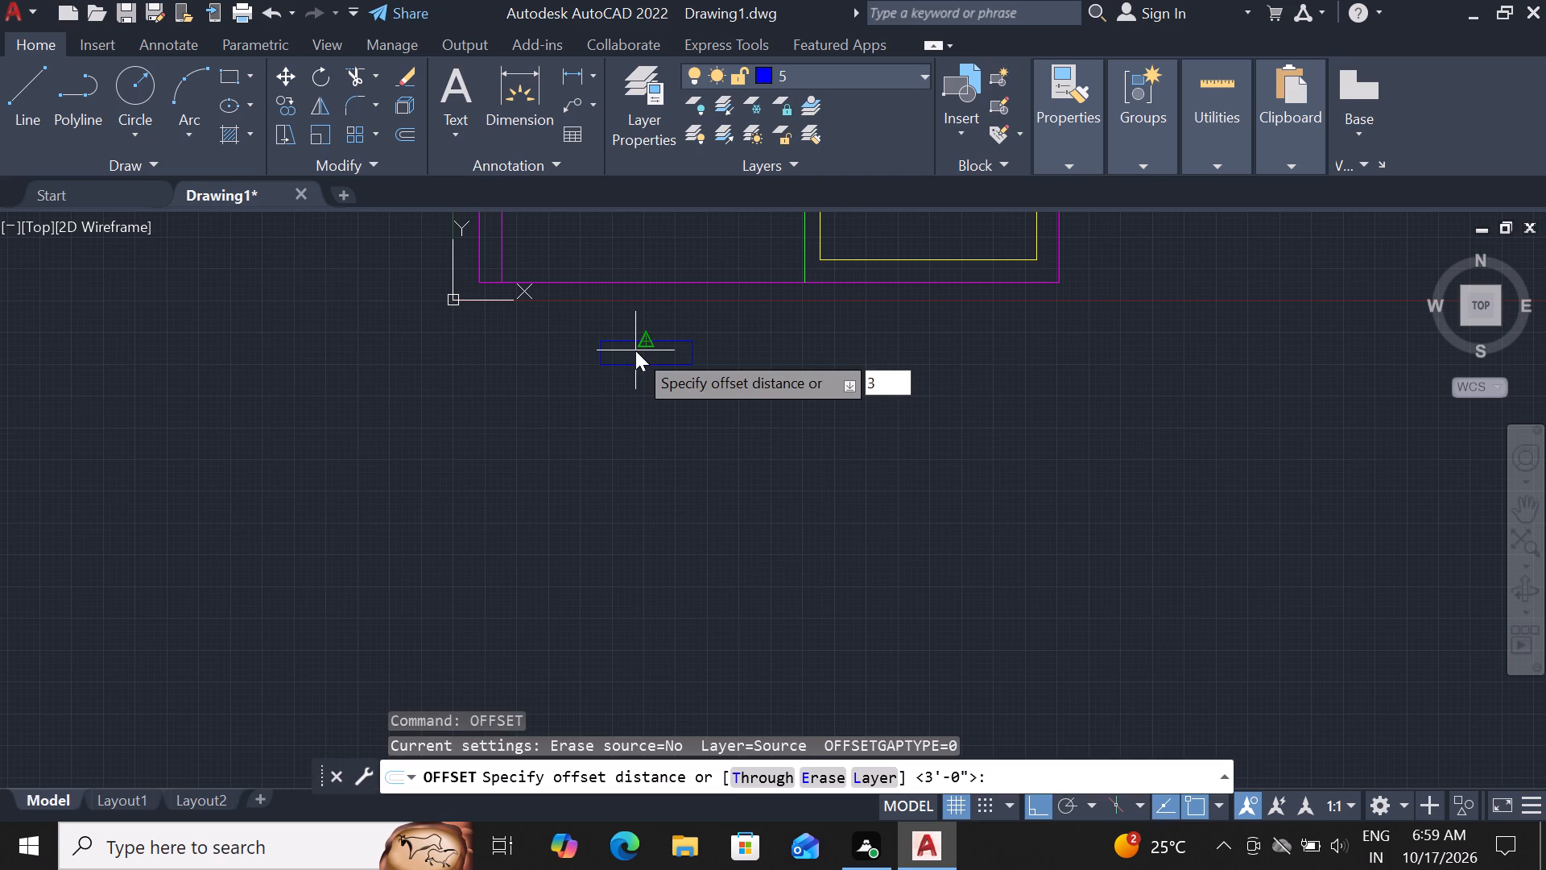
key("shift+quotedbl")
key("Return")
left_click(637, 357)
scroll(637, 357, "up", 2)
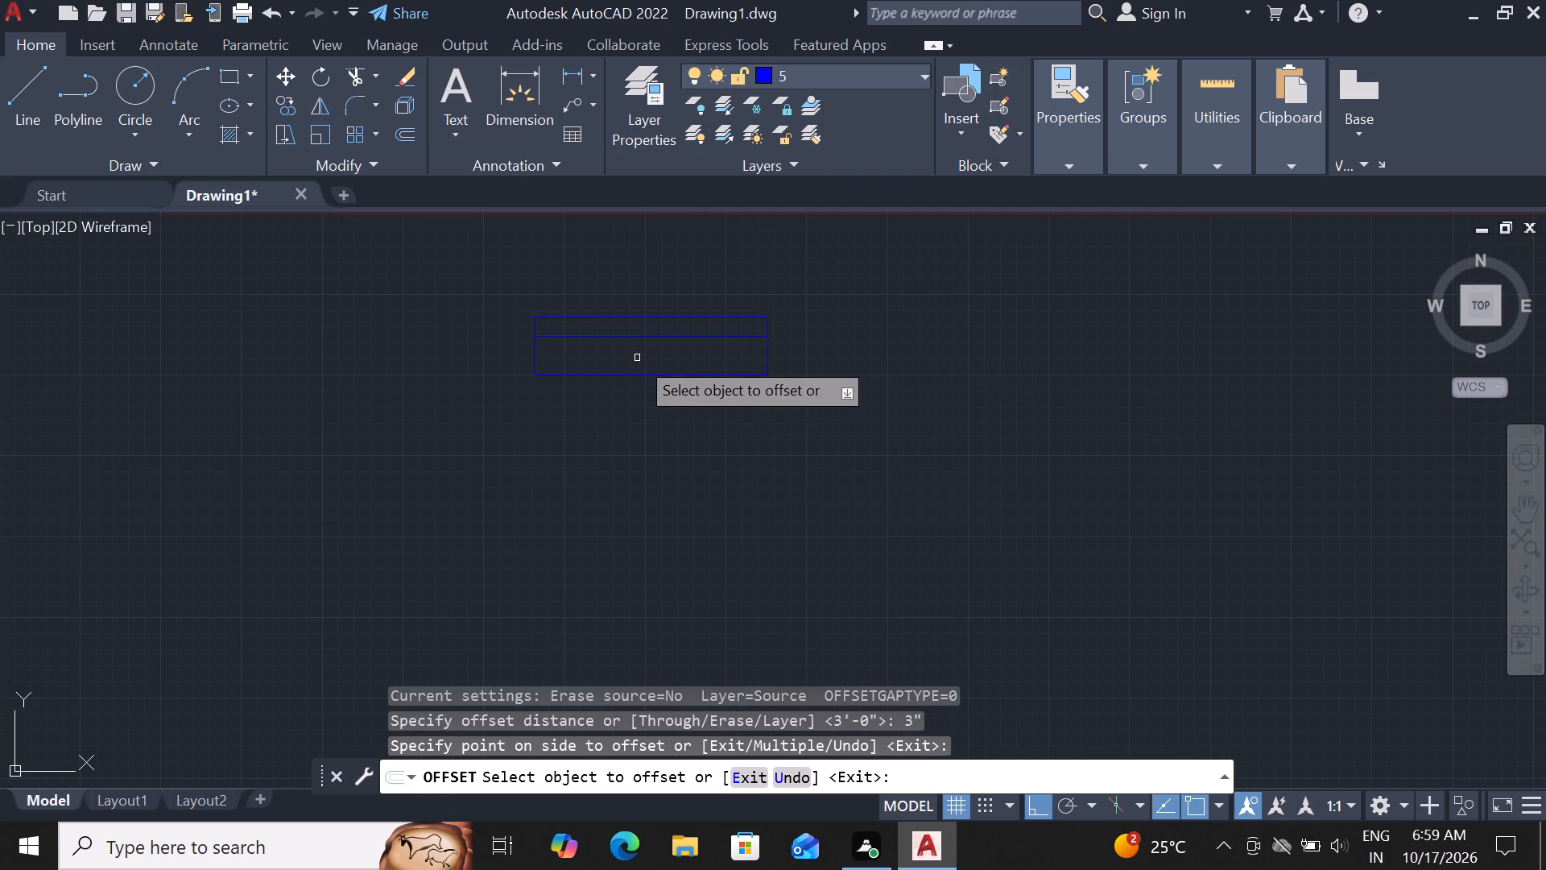
left_click(639, 375)
left_click(646, 352)
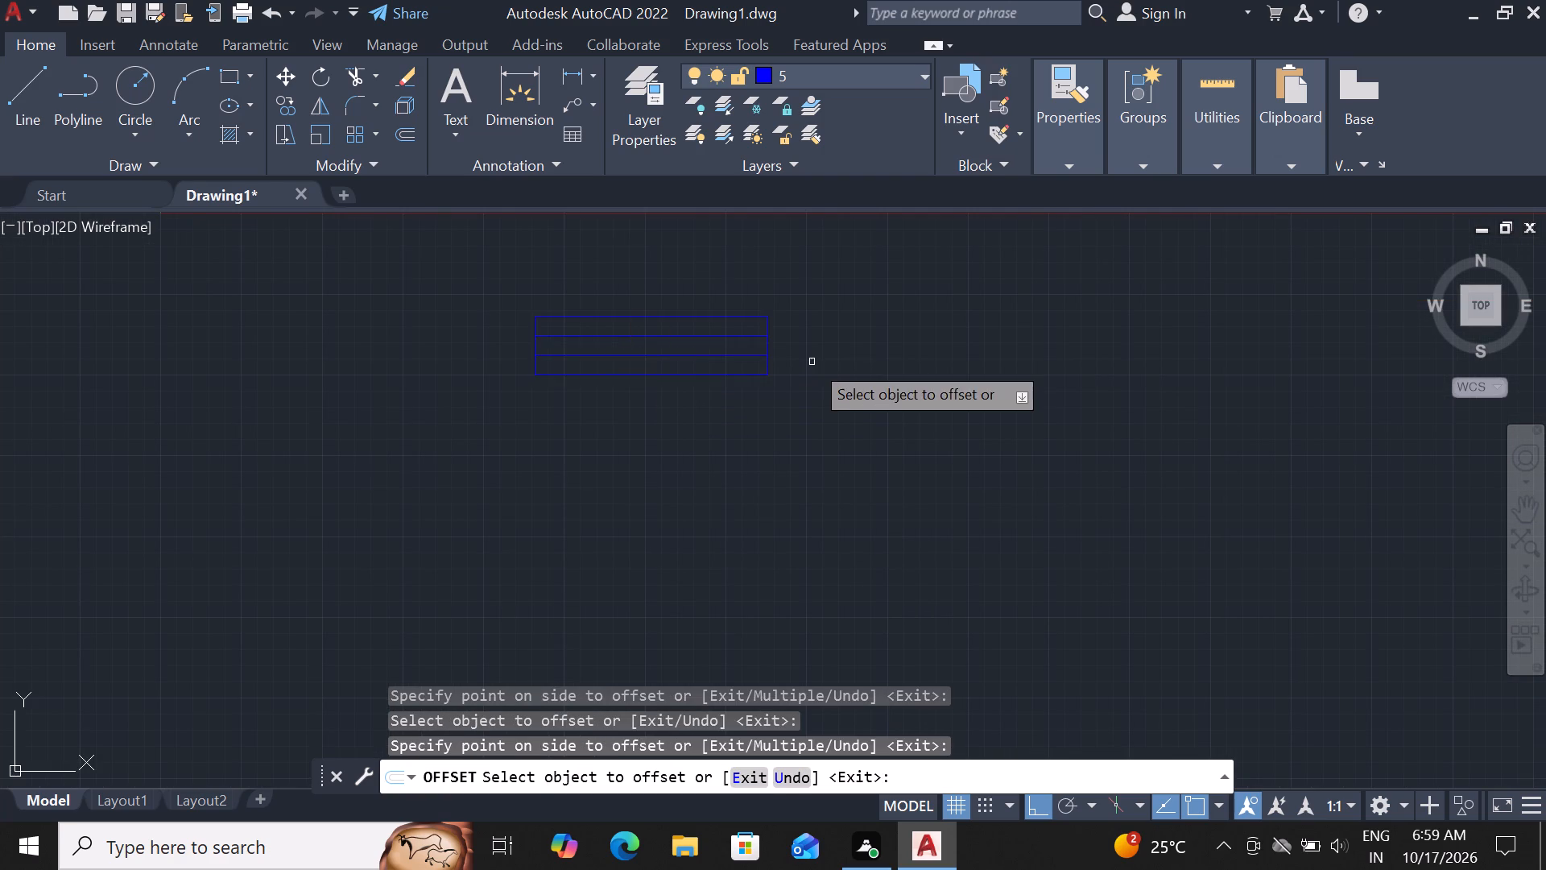
Offset the exploded rectangle's two short end lines 3" outward.
left_click(768, 370)
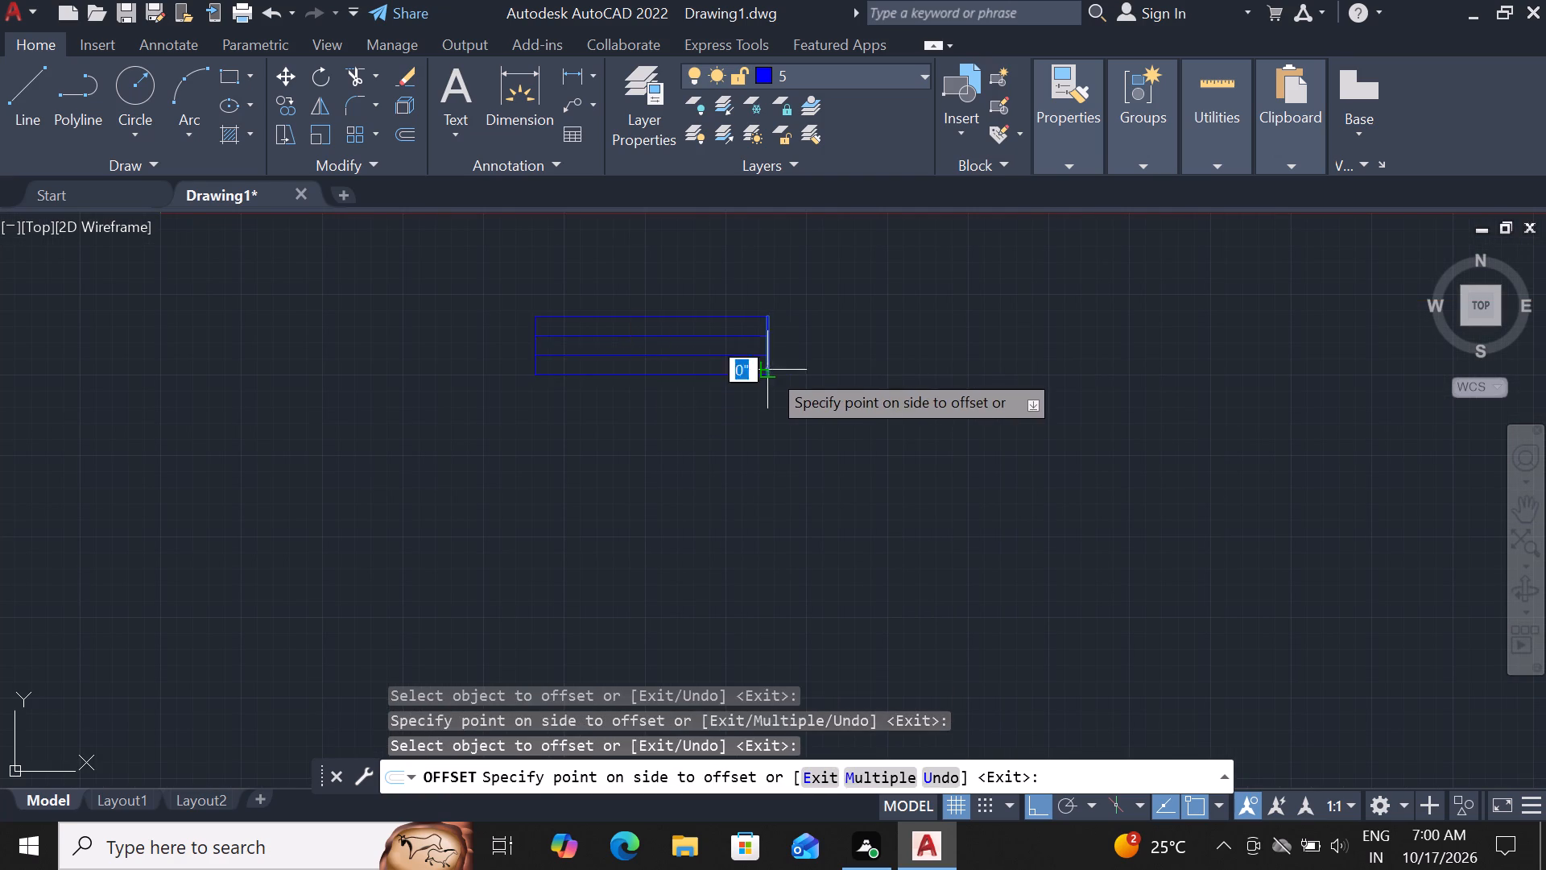
left_click(814, 352)
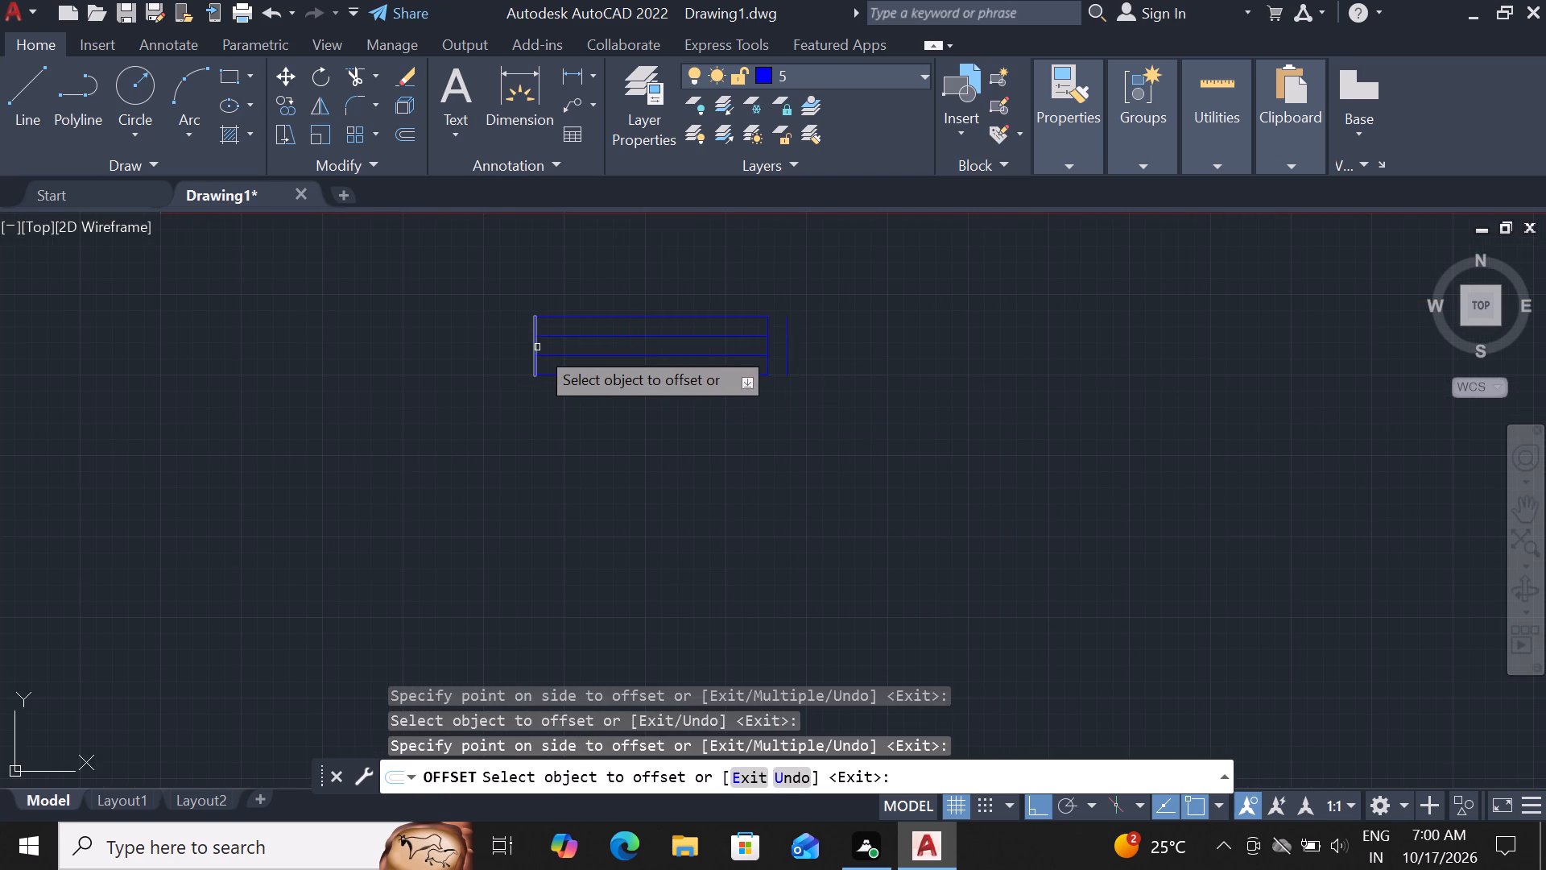
left_click(537, 347)
left_click(511, 348)
key("Escape")
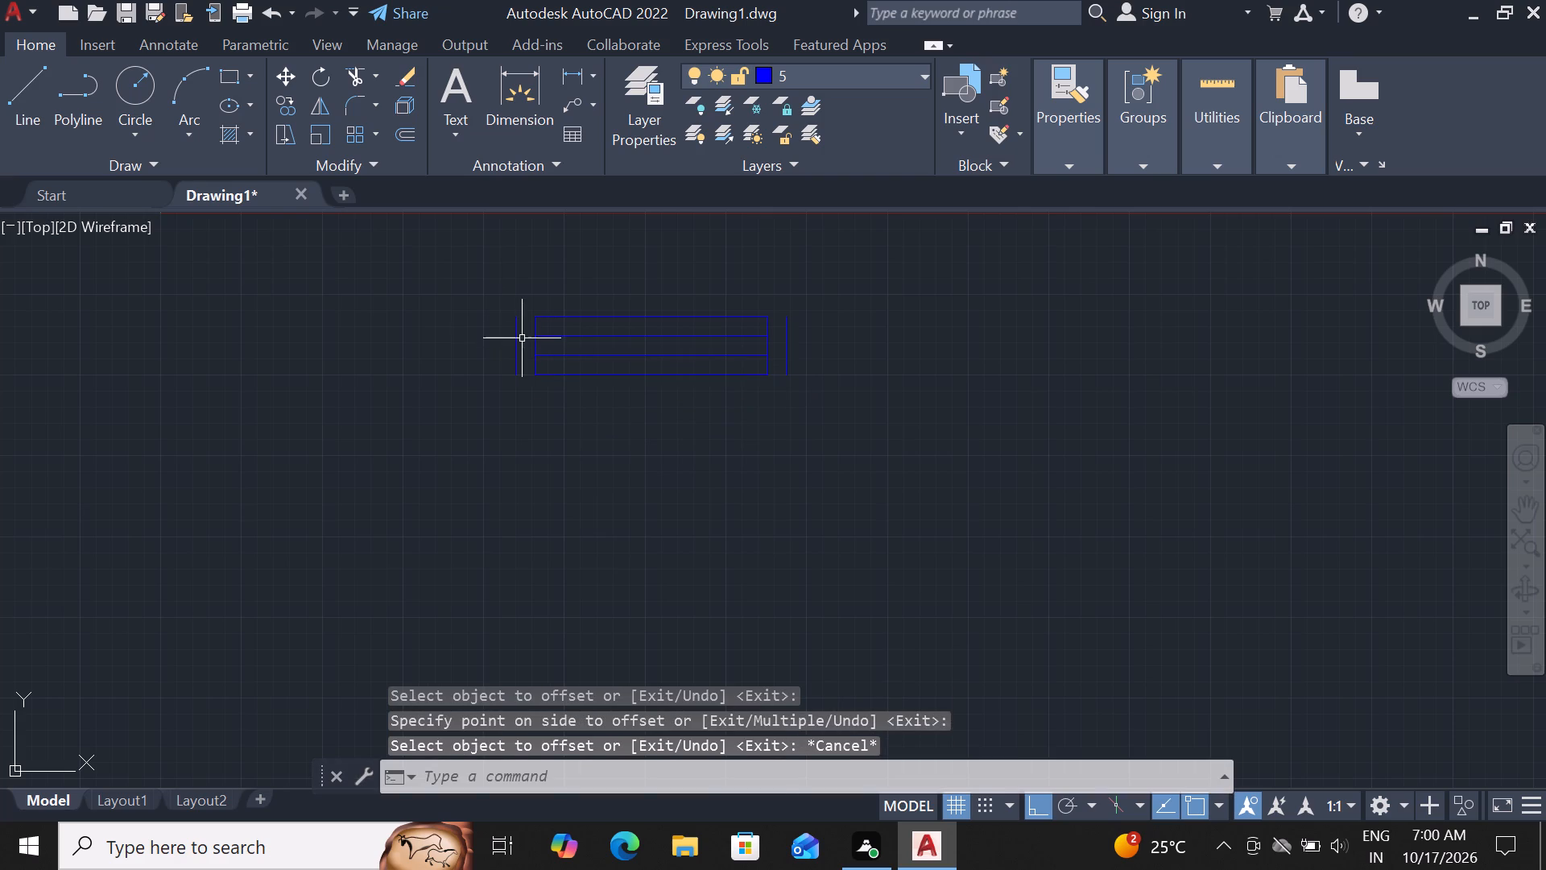
Define all the blue lines as a block named V, with its base point at the lower end of the leftmost line.
left_click_drag(413, 308, 461, 450)
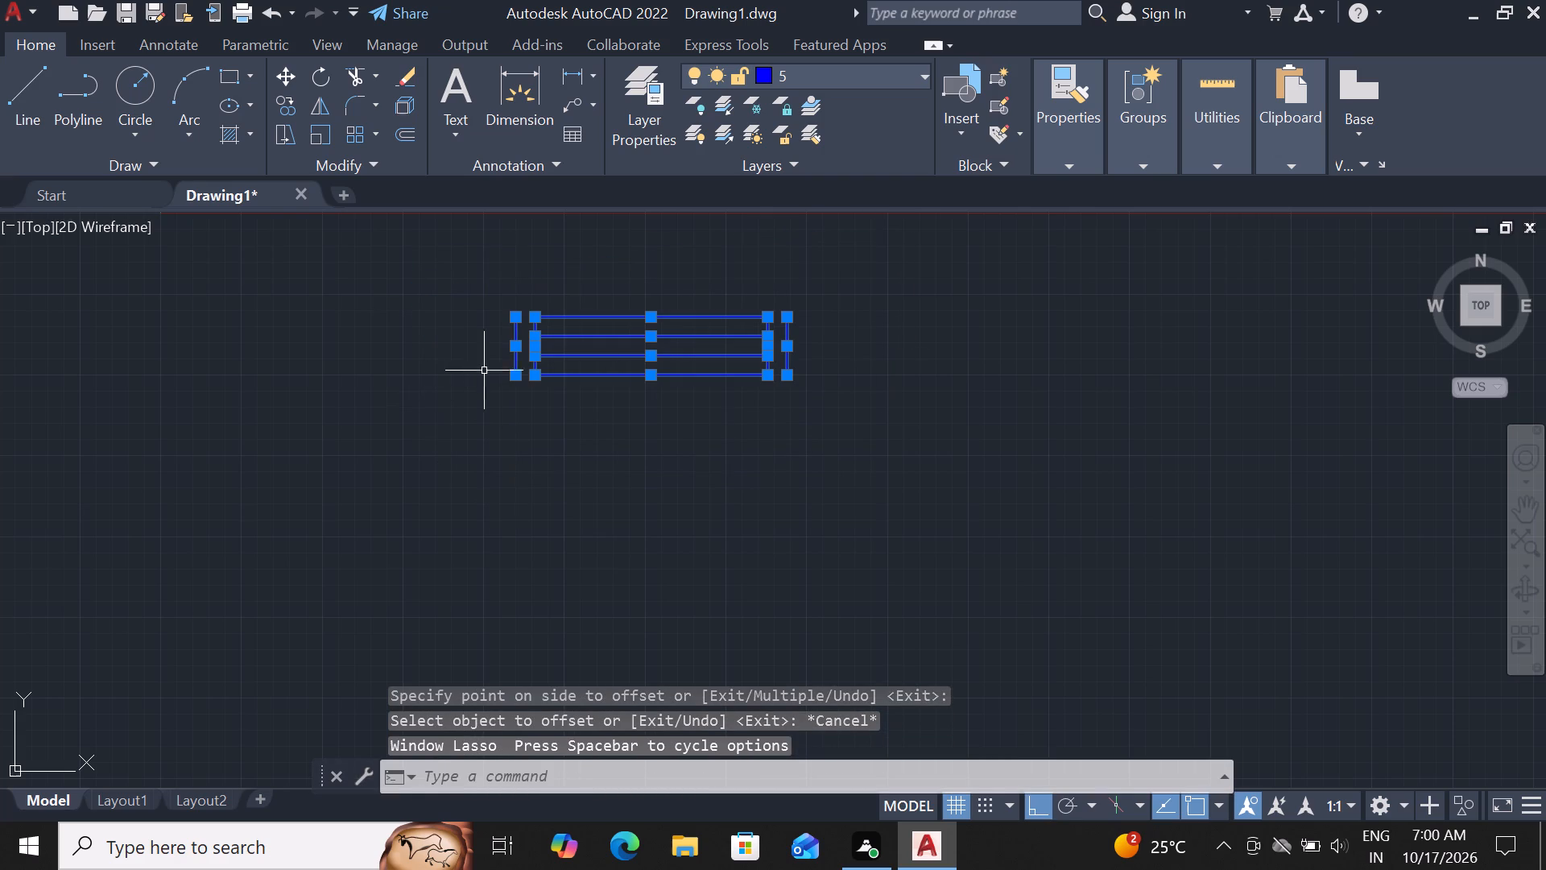
key("b")
type("LOCK")
left_click(663, 350)
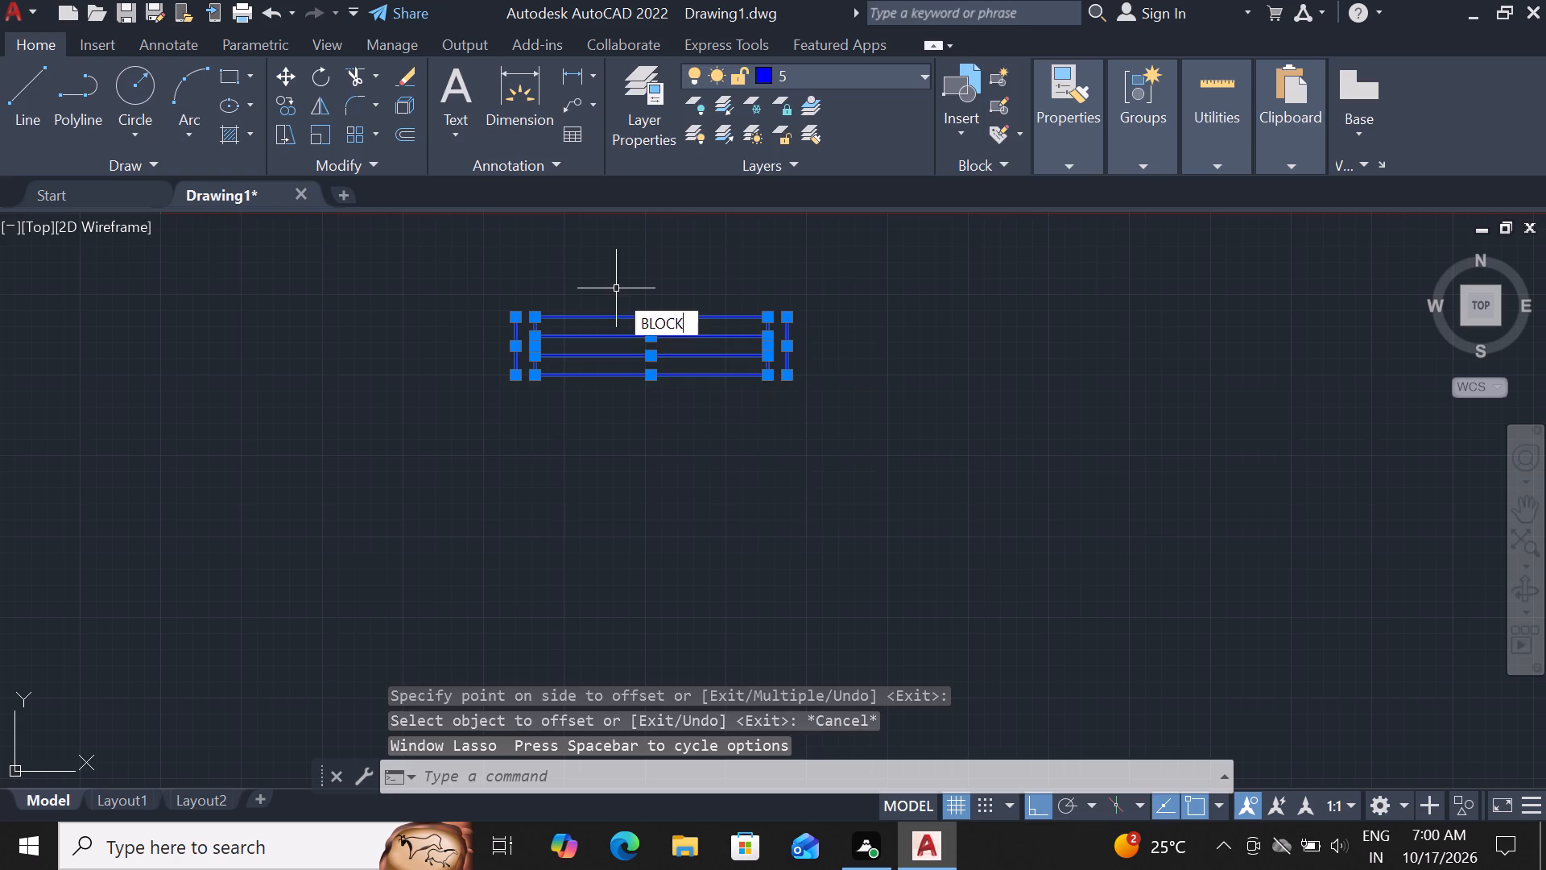
left_click(467, 242)
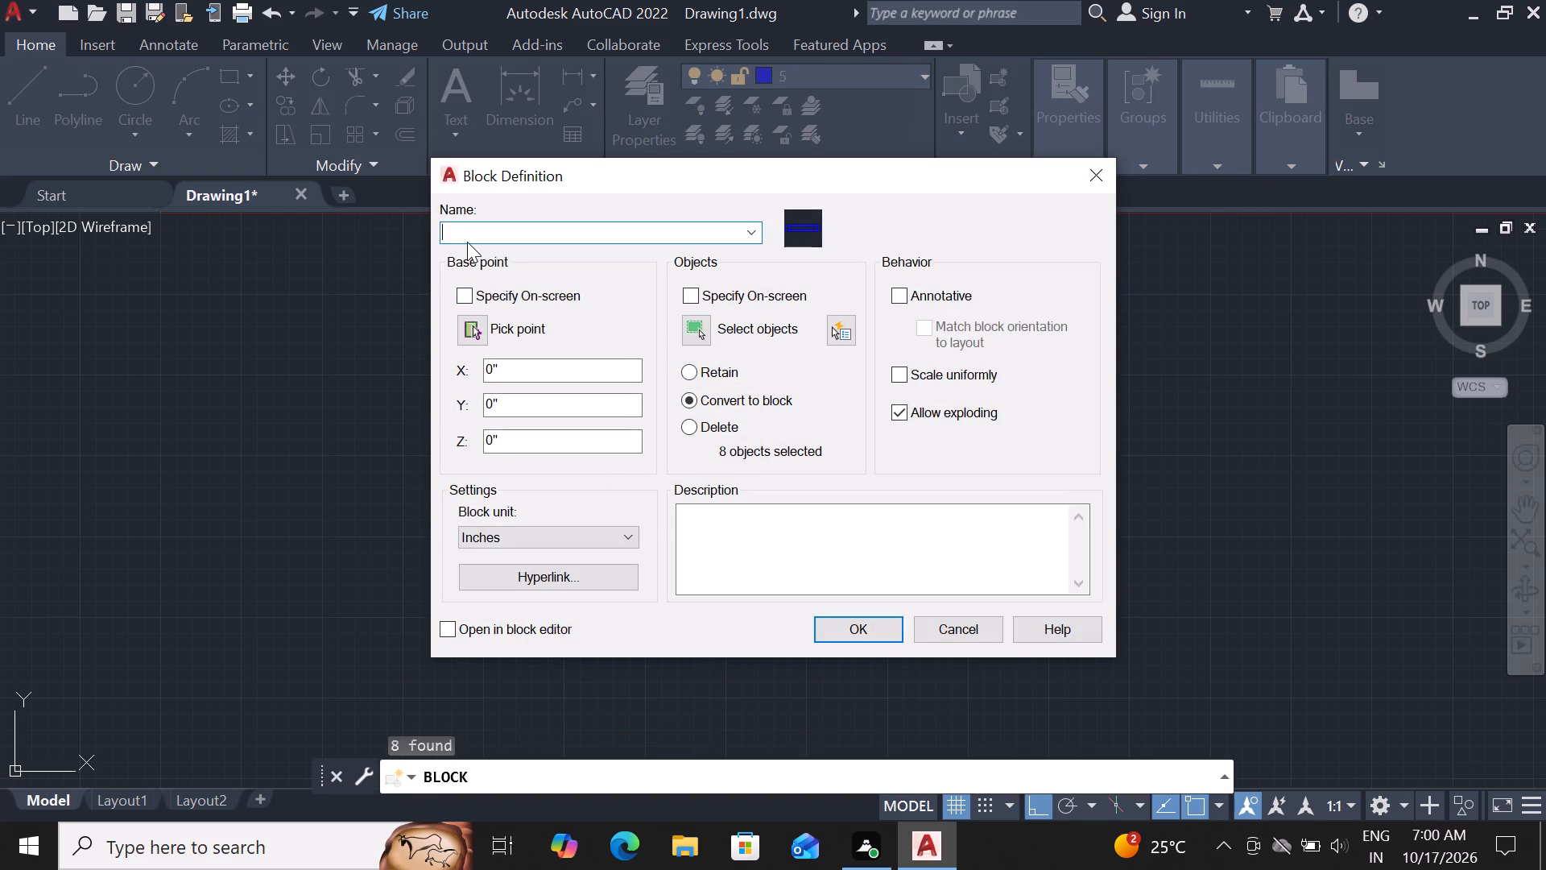
key("v")
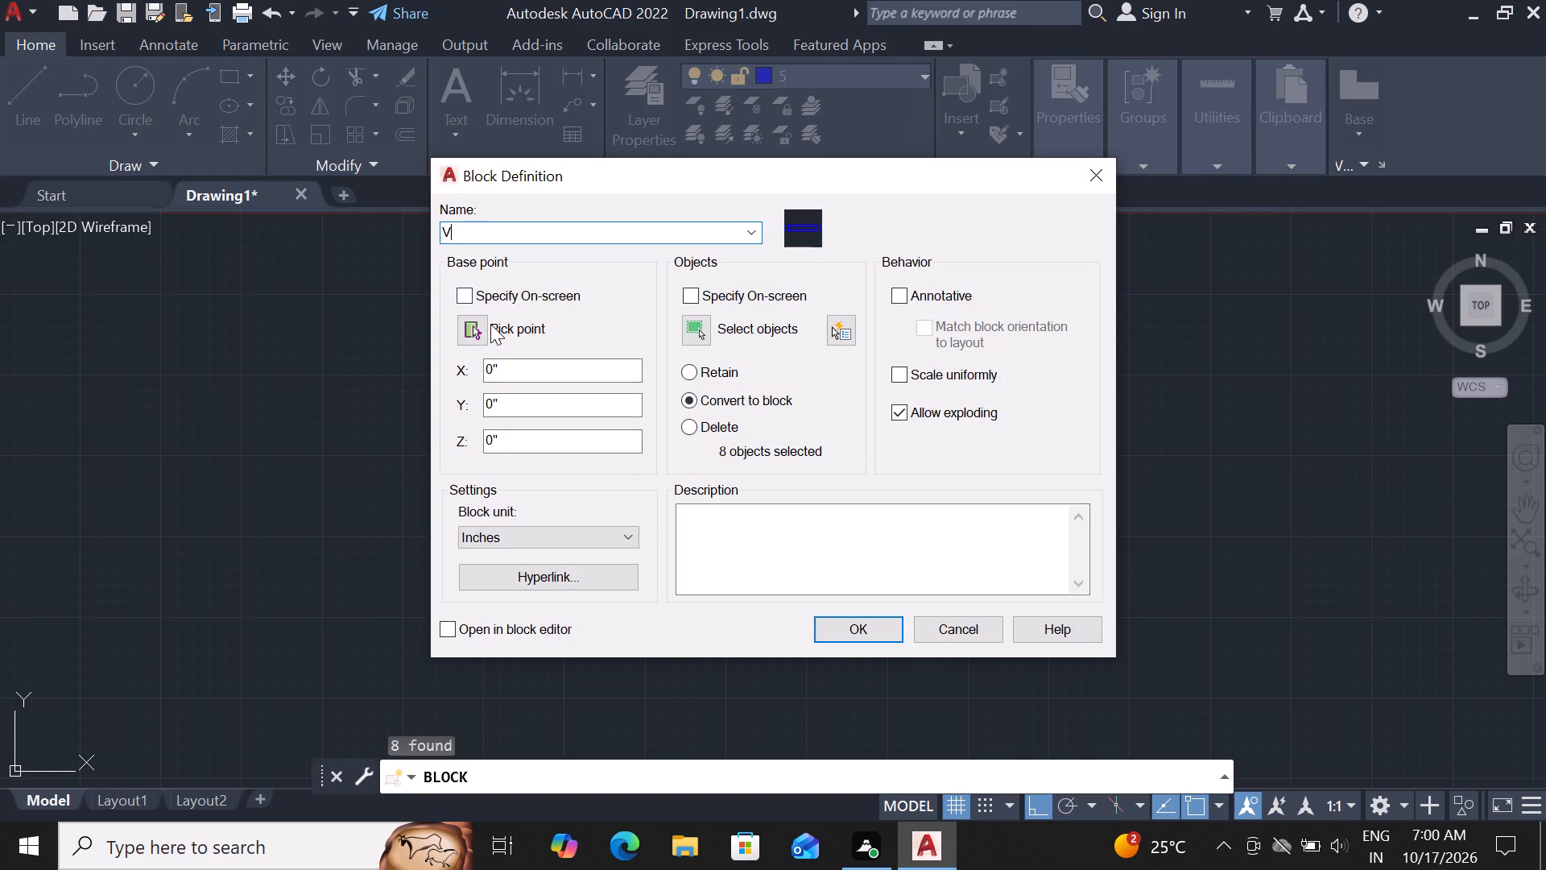
left_click(488, 325)
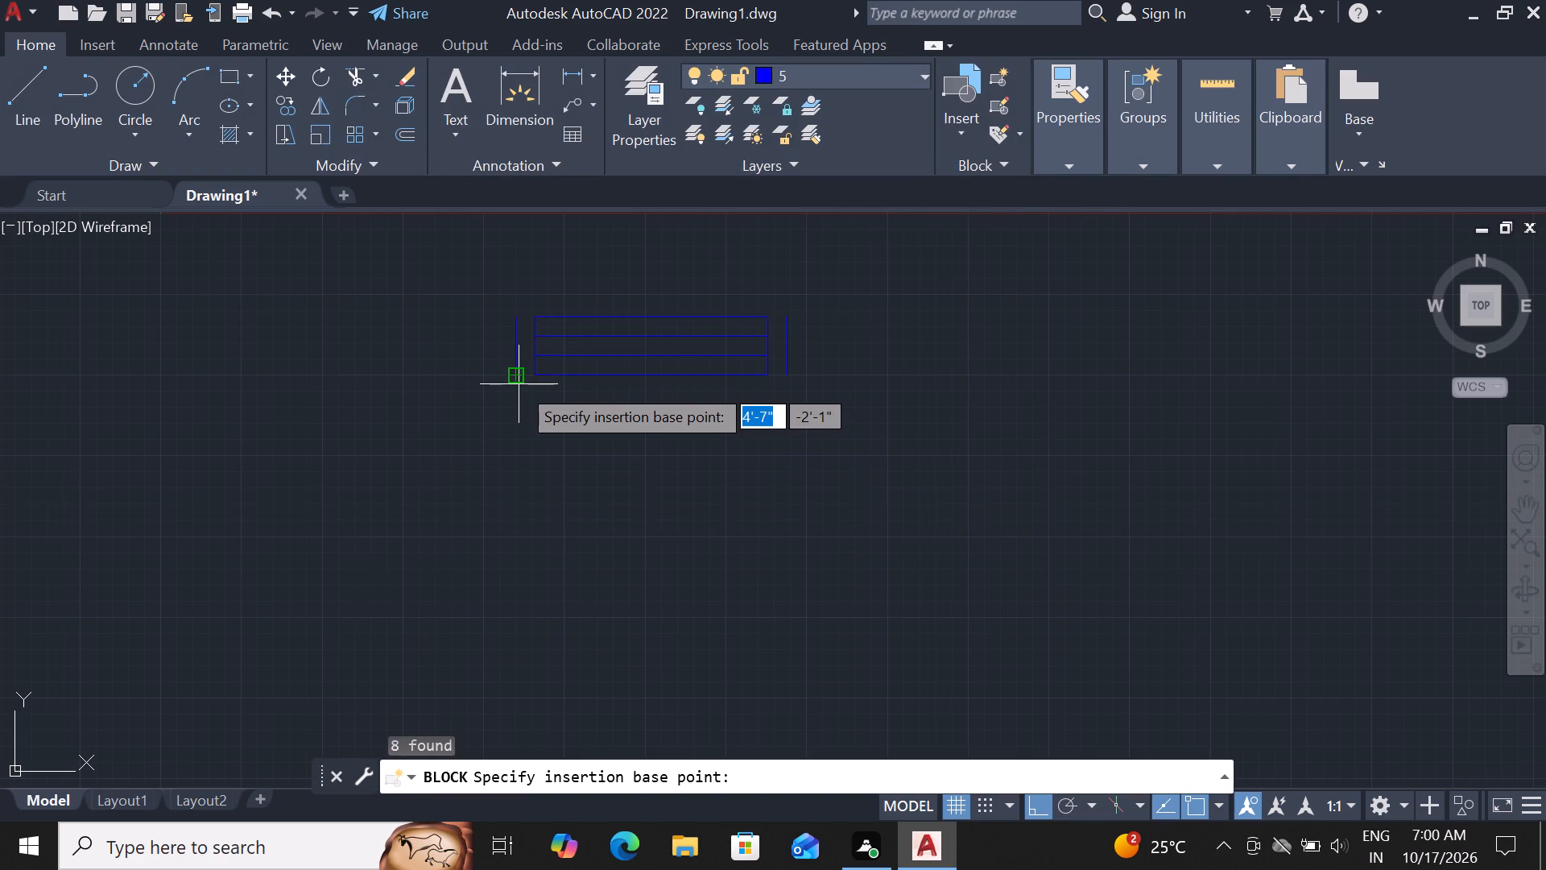
left_click(514, 380)
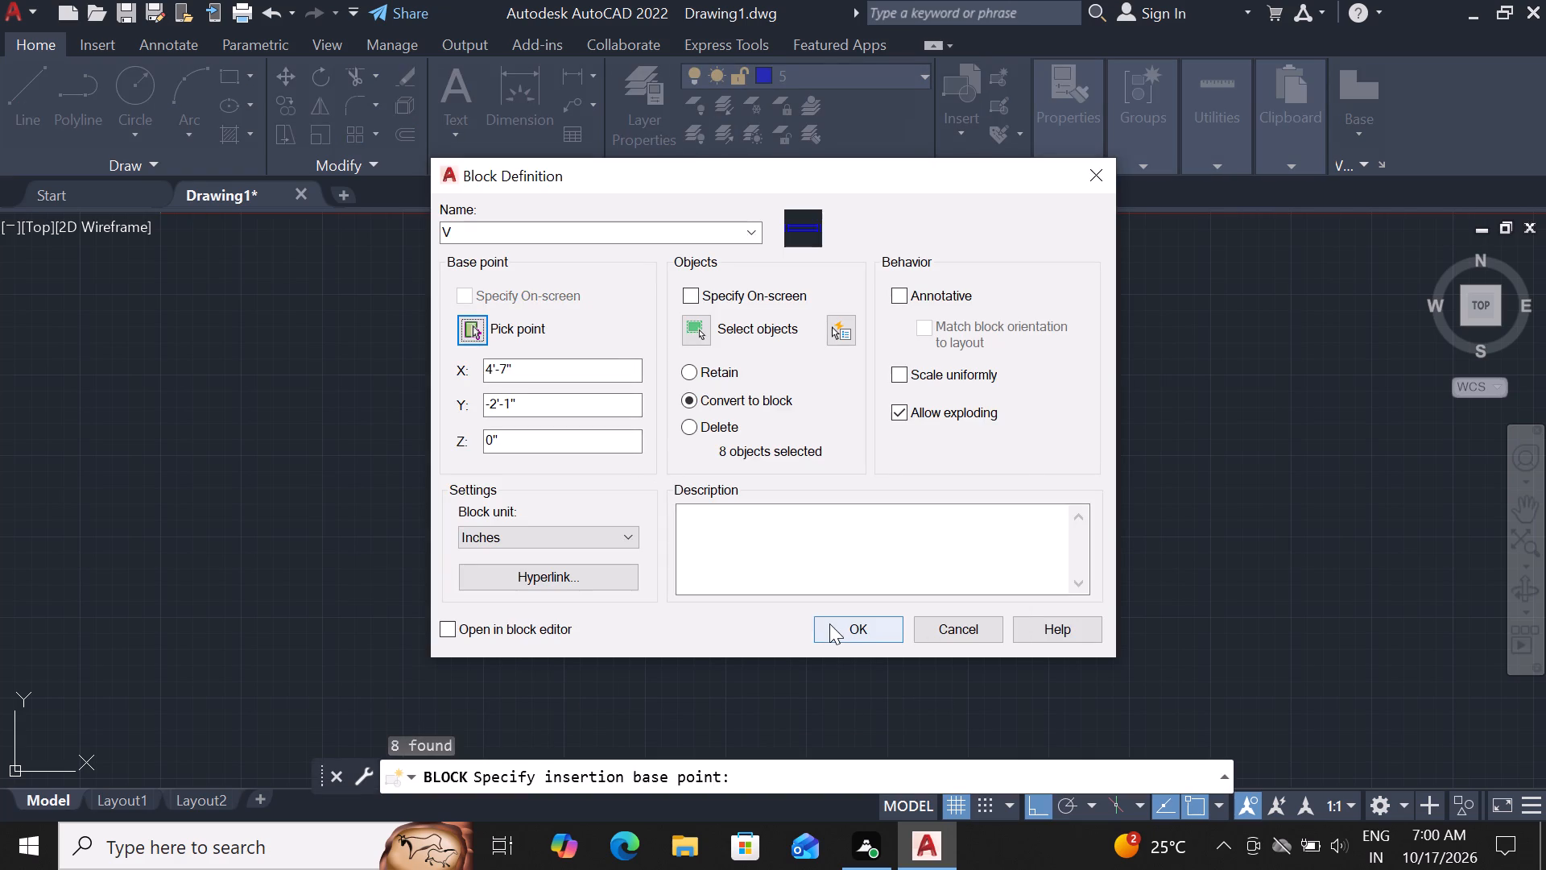
left_click(829, 623)
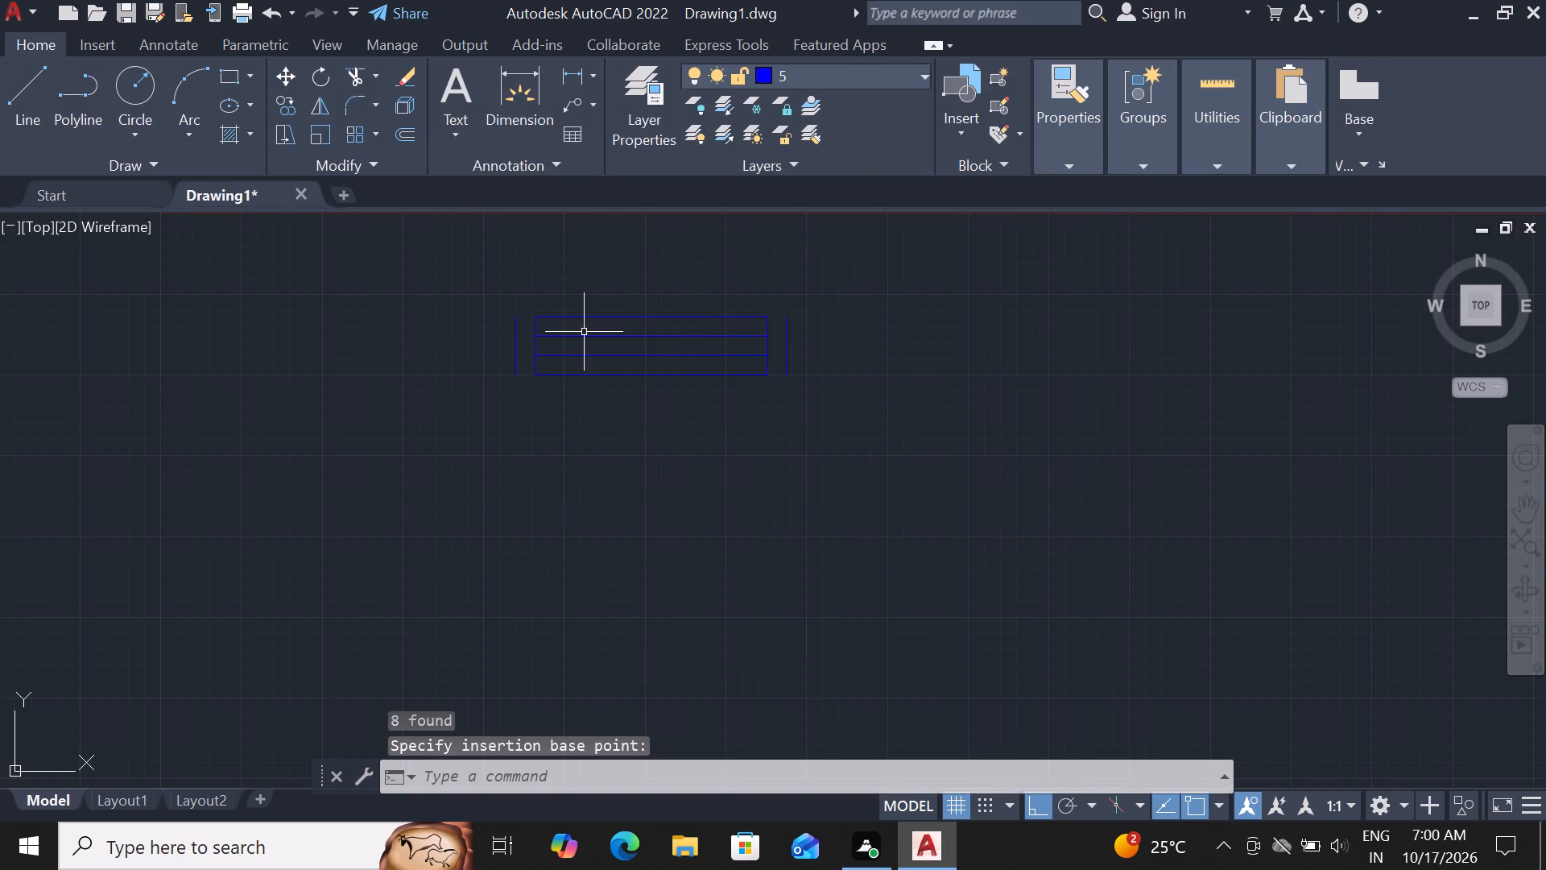
Move the V block by its base point to the midpoint of the plan's bottom outer wall line.
left_click(567, 358)
key("m")
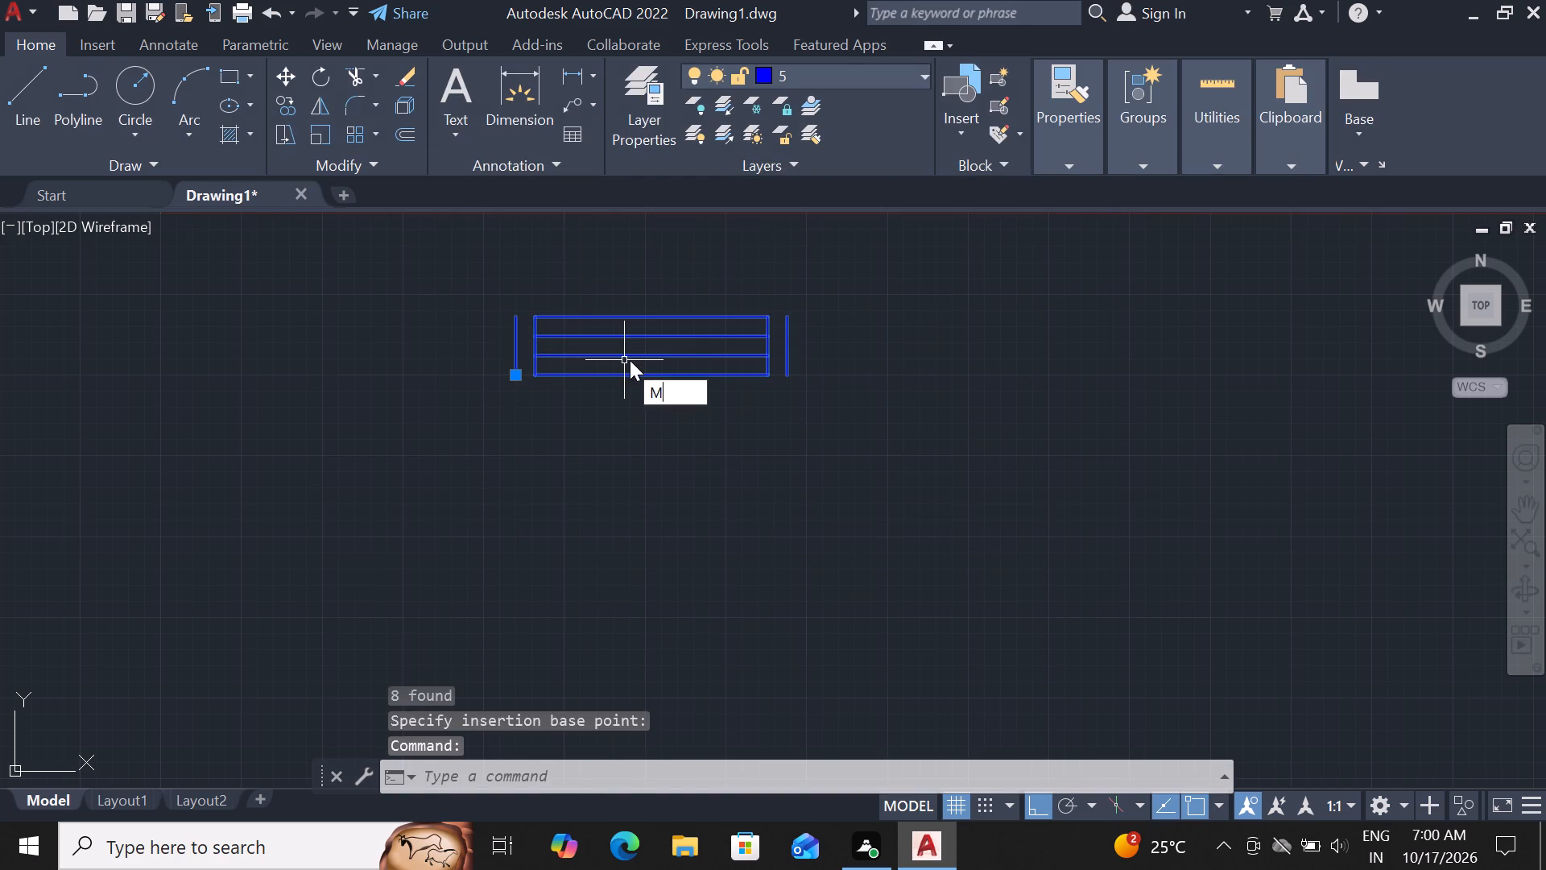
key("space")
left_click(513, 382)
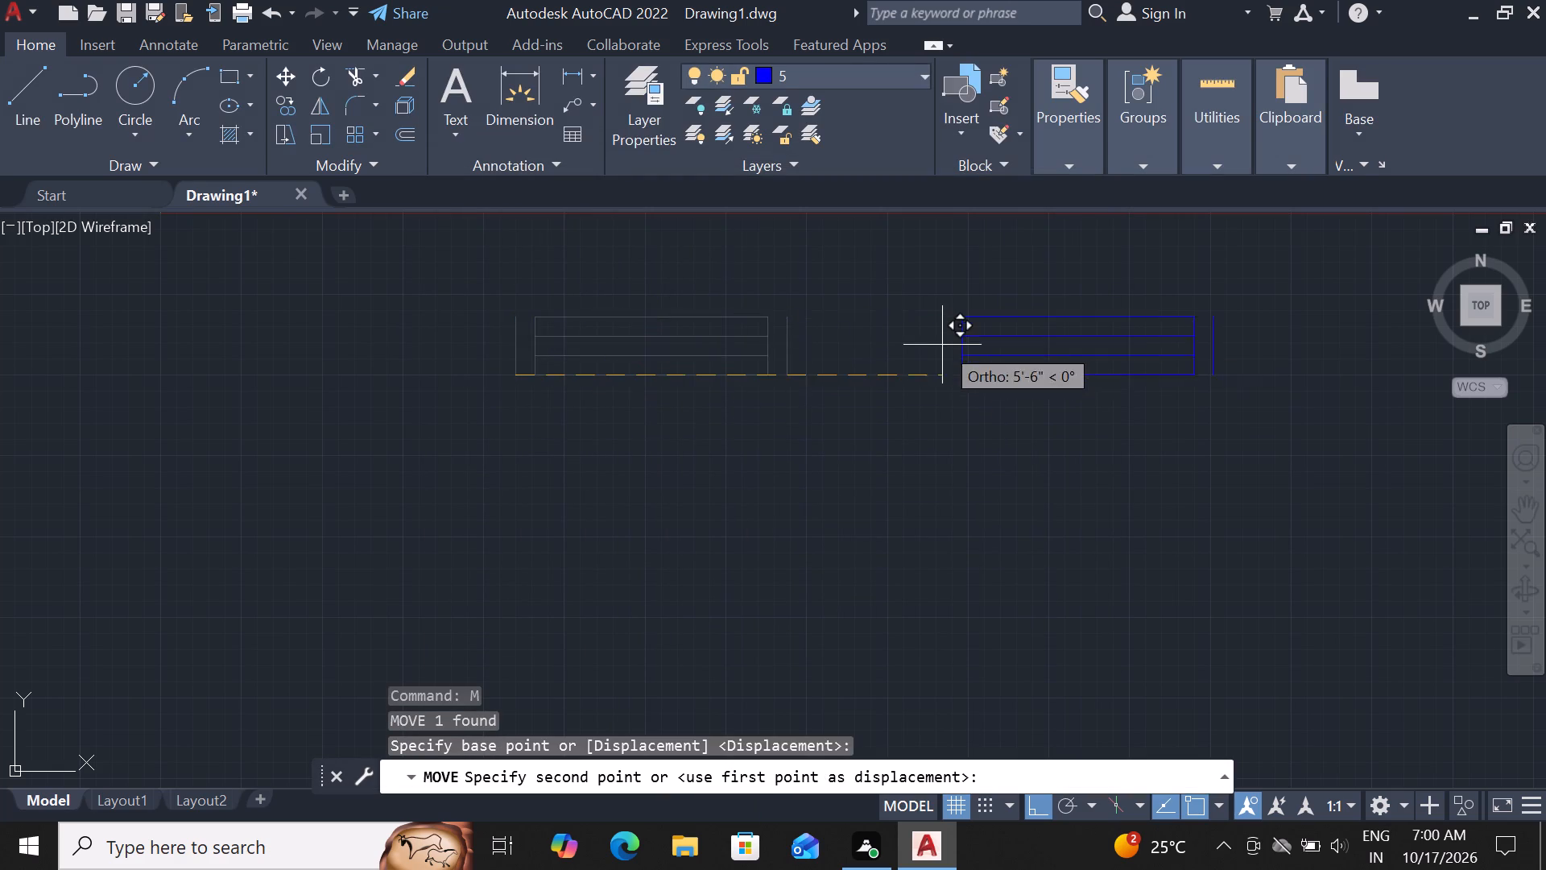
scroll(943, 346, "down", 2)
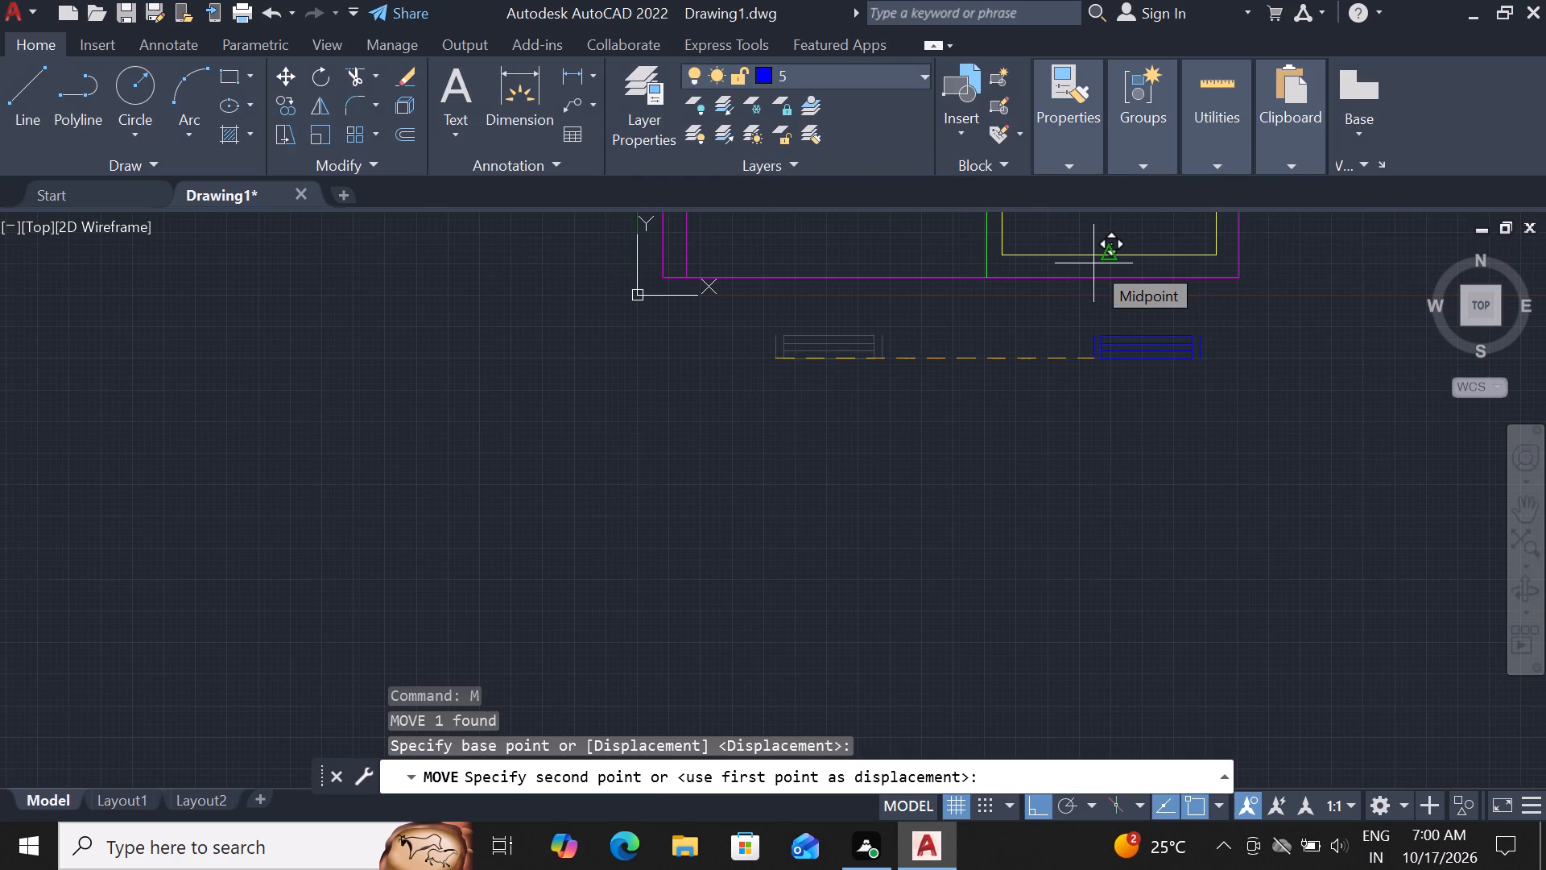
scroll(1093, 263, "up", 2)
scroll(1093, 263, "down", 2)
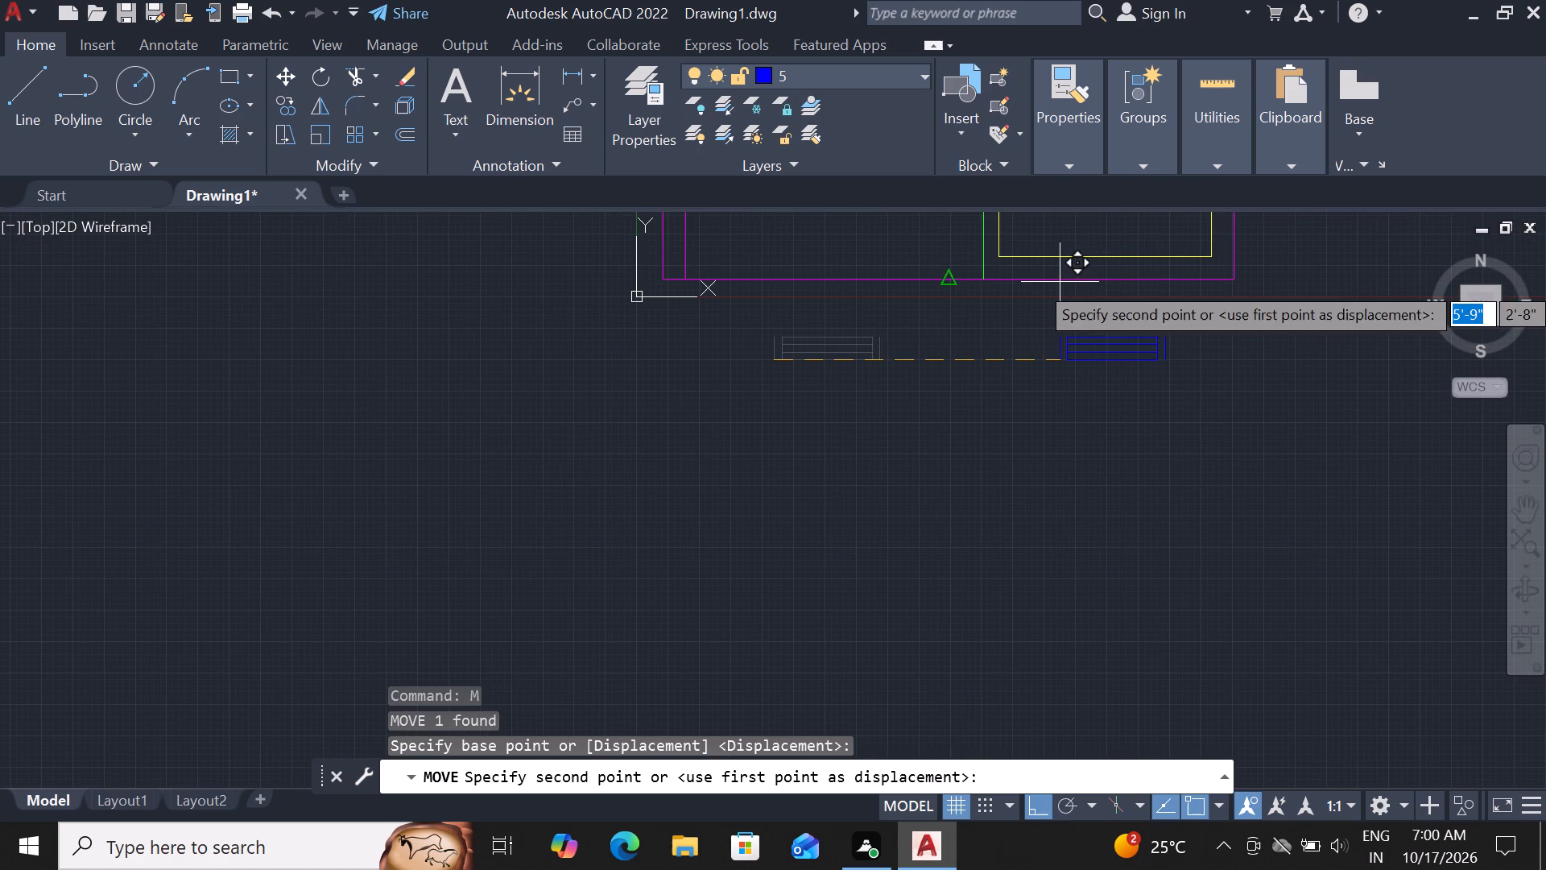
left_click(1060, 282)
Move the V block about 3'-4" horizontally along the bottom outer wall so it sits below the staircase.
left_click(1034, 267)
type("M")
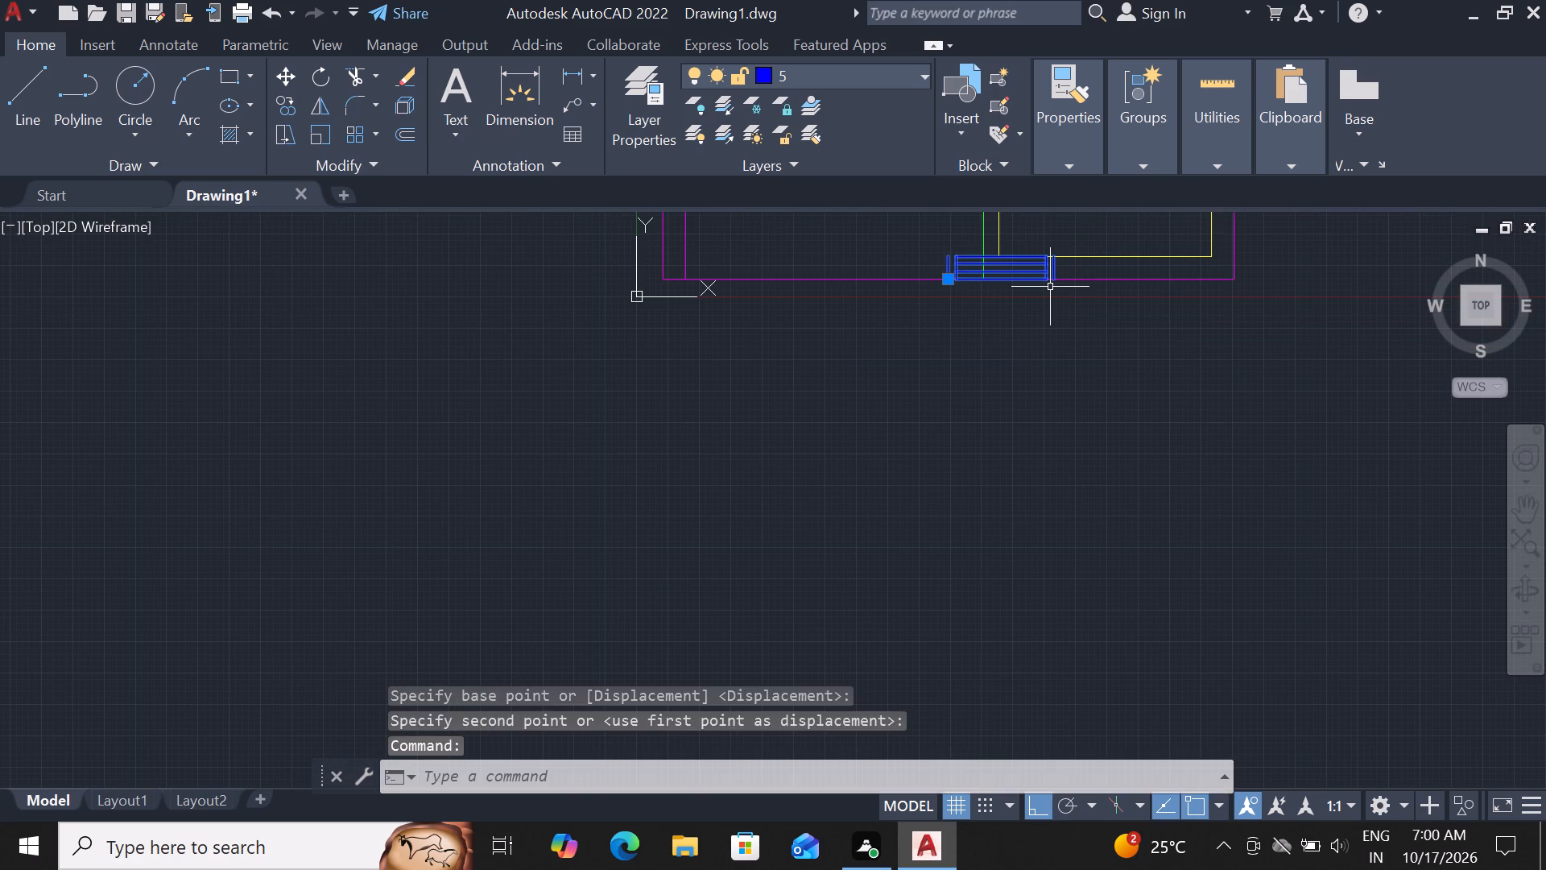
key("space")
left_click(1060, 279)
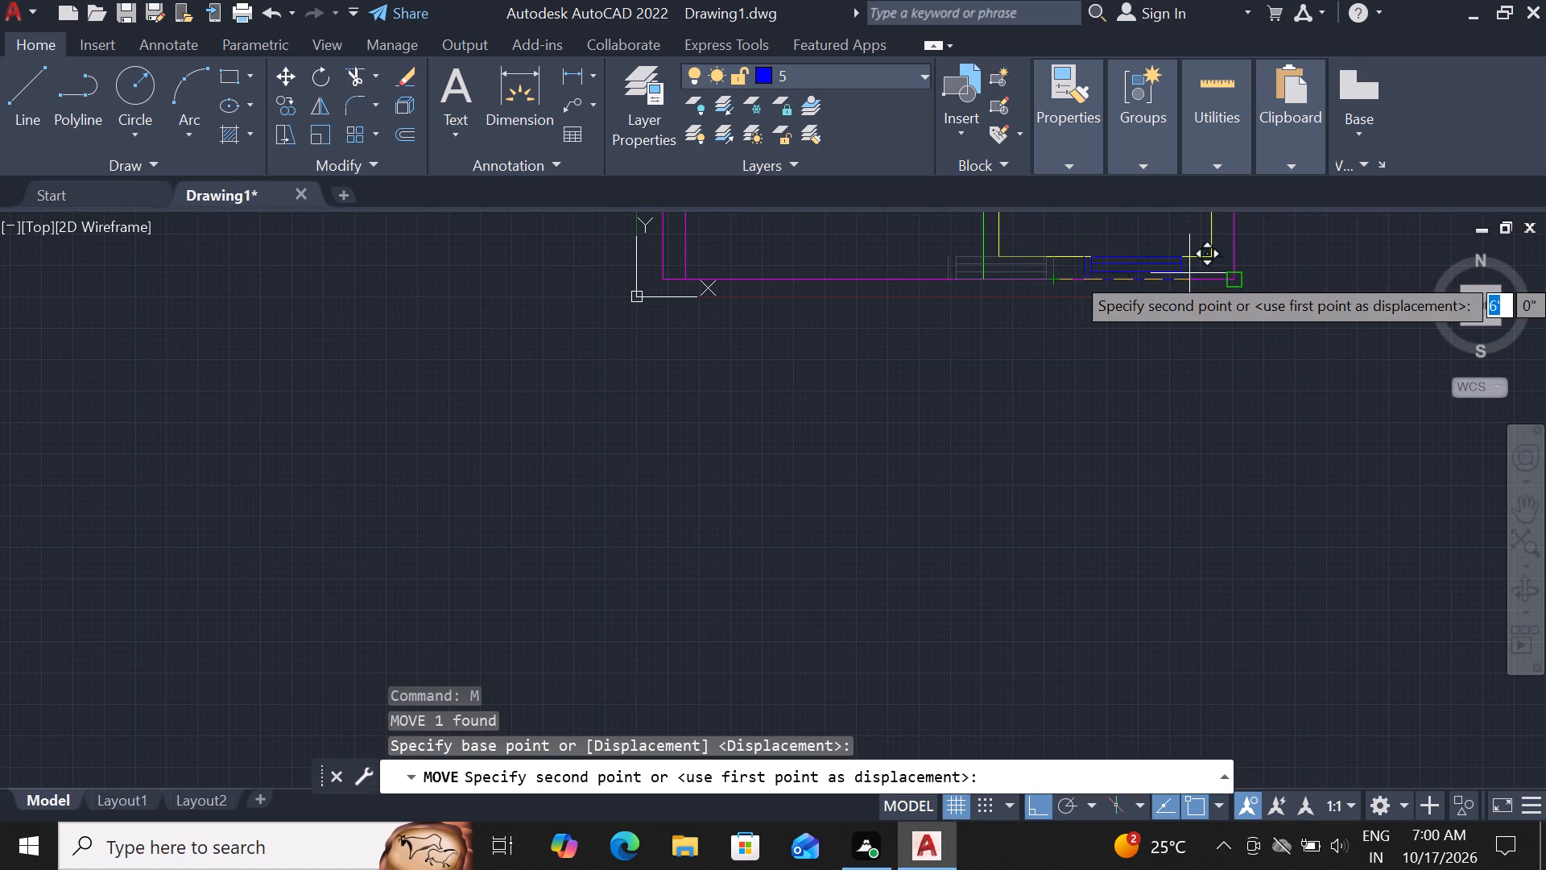
left_click(1153, 241)
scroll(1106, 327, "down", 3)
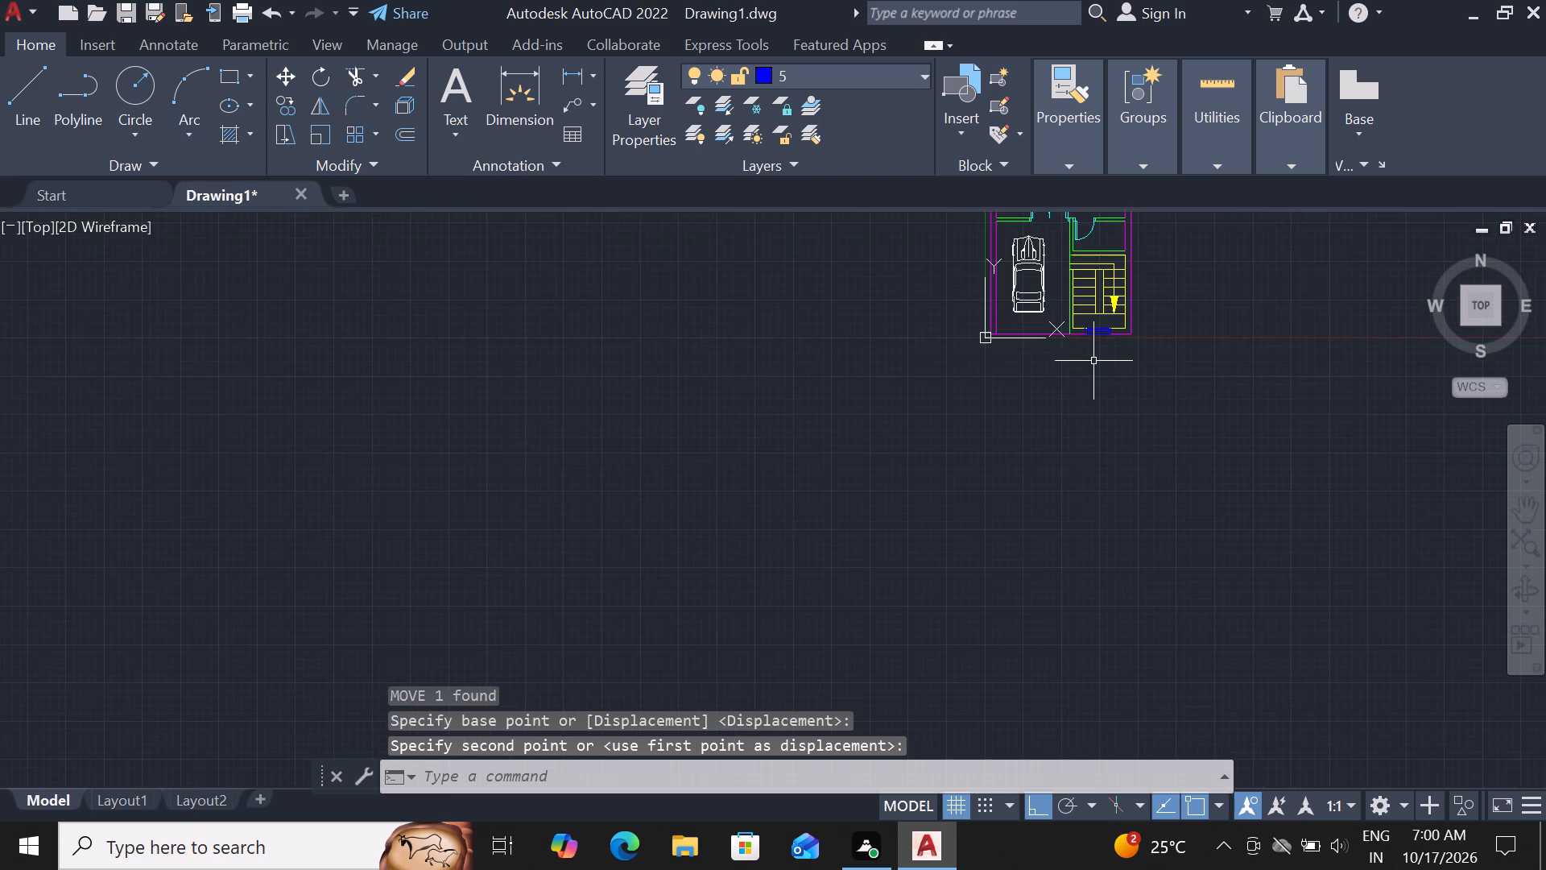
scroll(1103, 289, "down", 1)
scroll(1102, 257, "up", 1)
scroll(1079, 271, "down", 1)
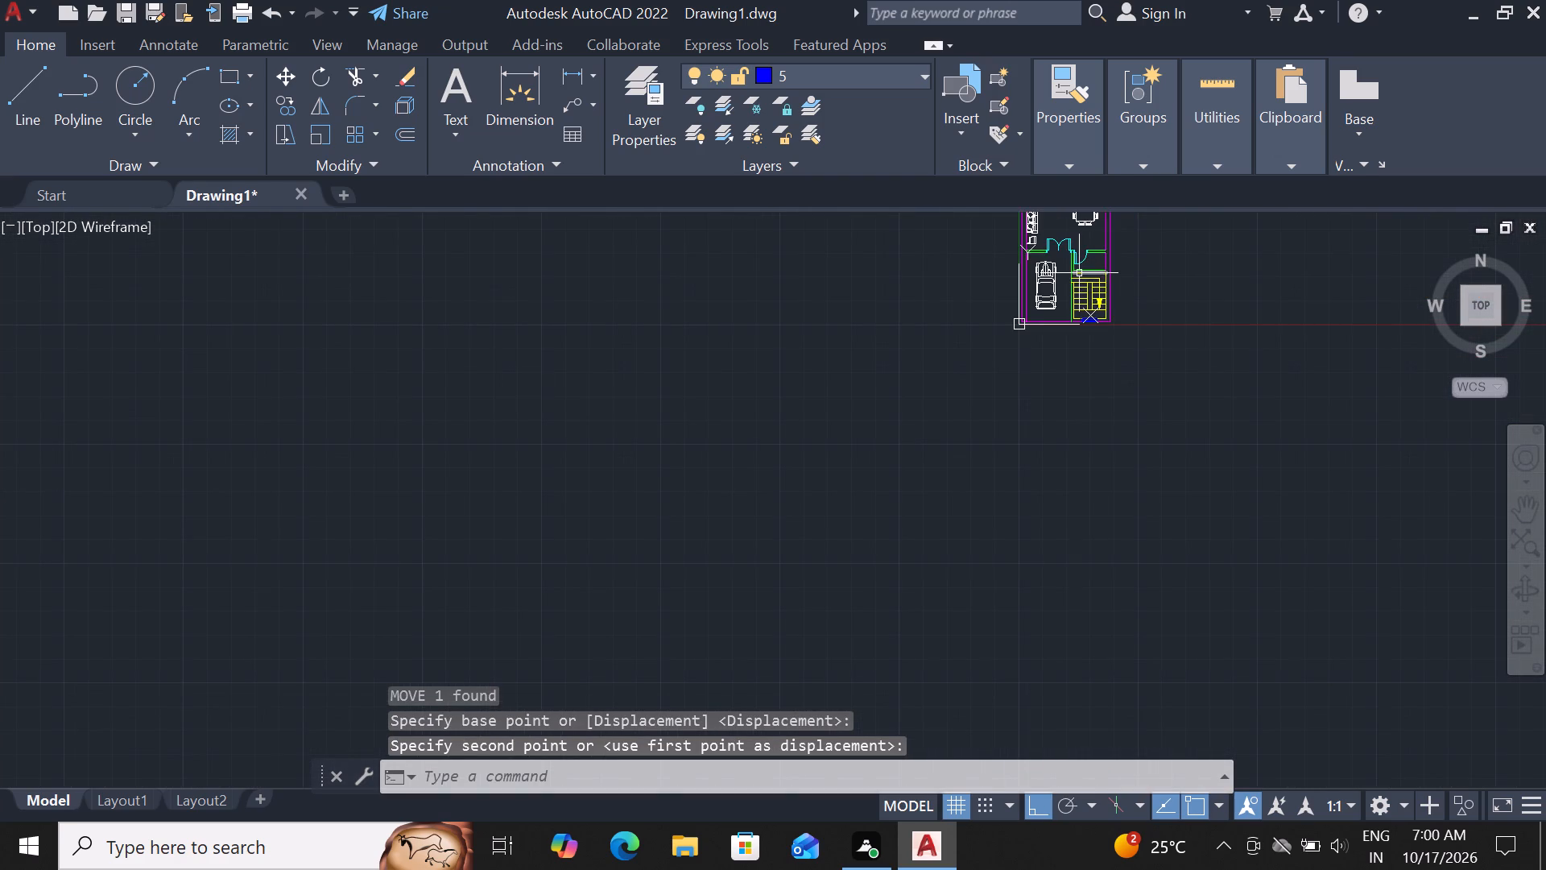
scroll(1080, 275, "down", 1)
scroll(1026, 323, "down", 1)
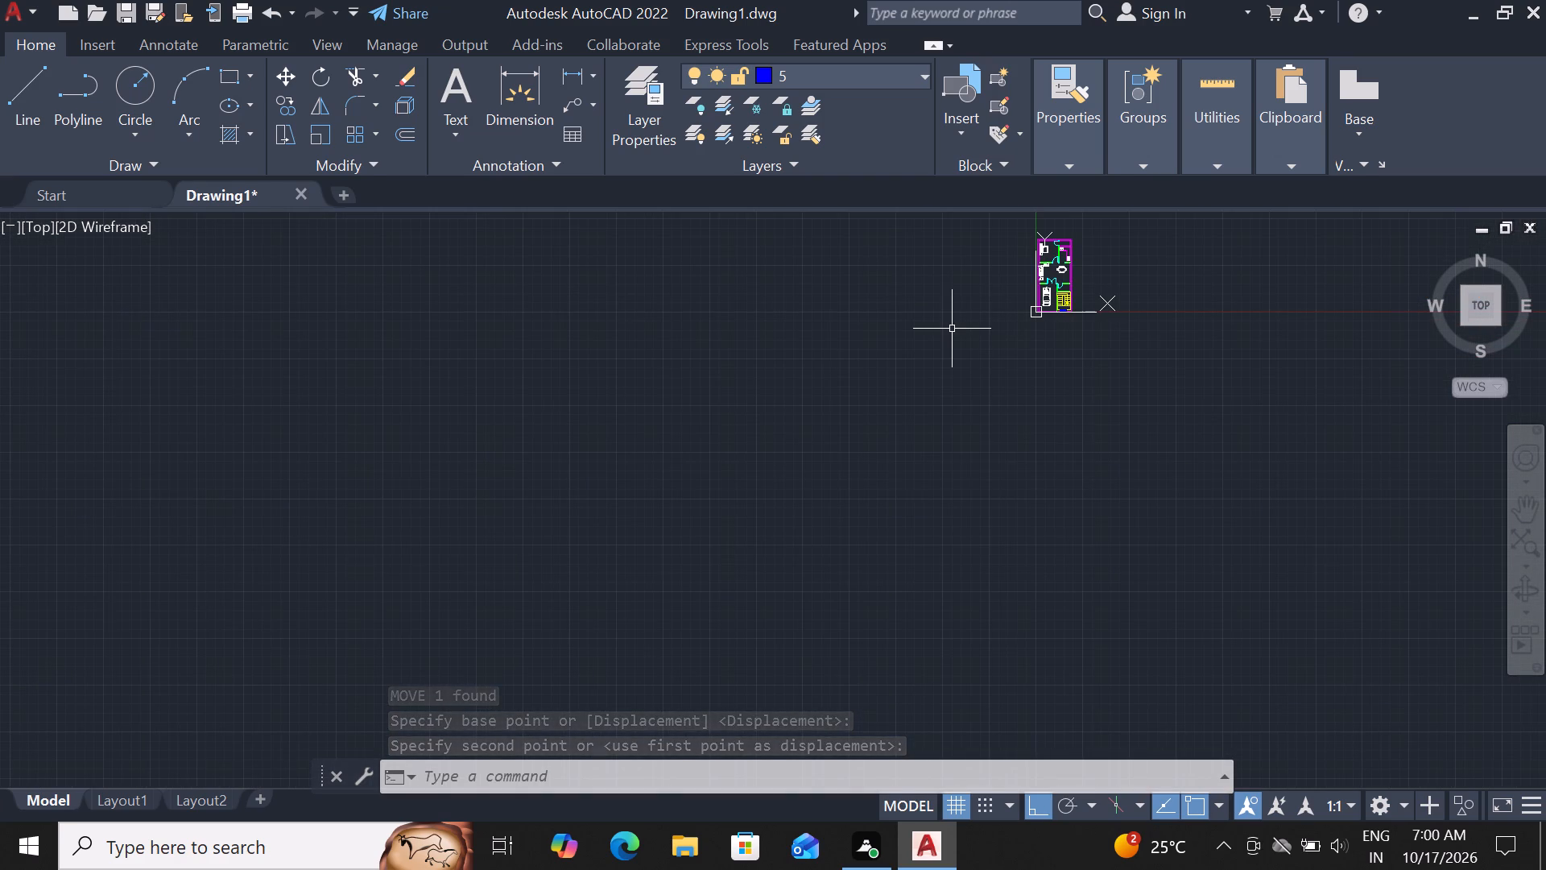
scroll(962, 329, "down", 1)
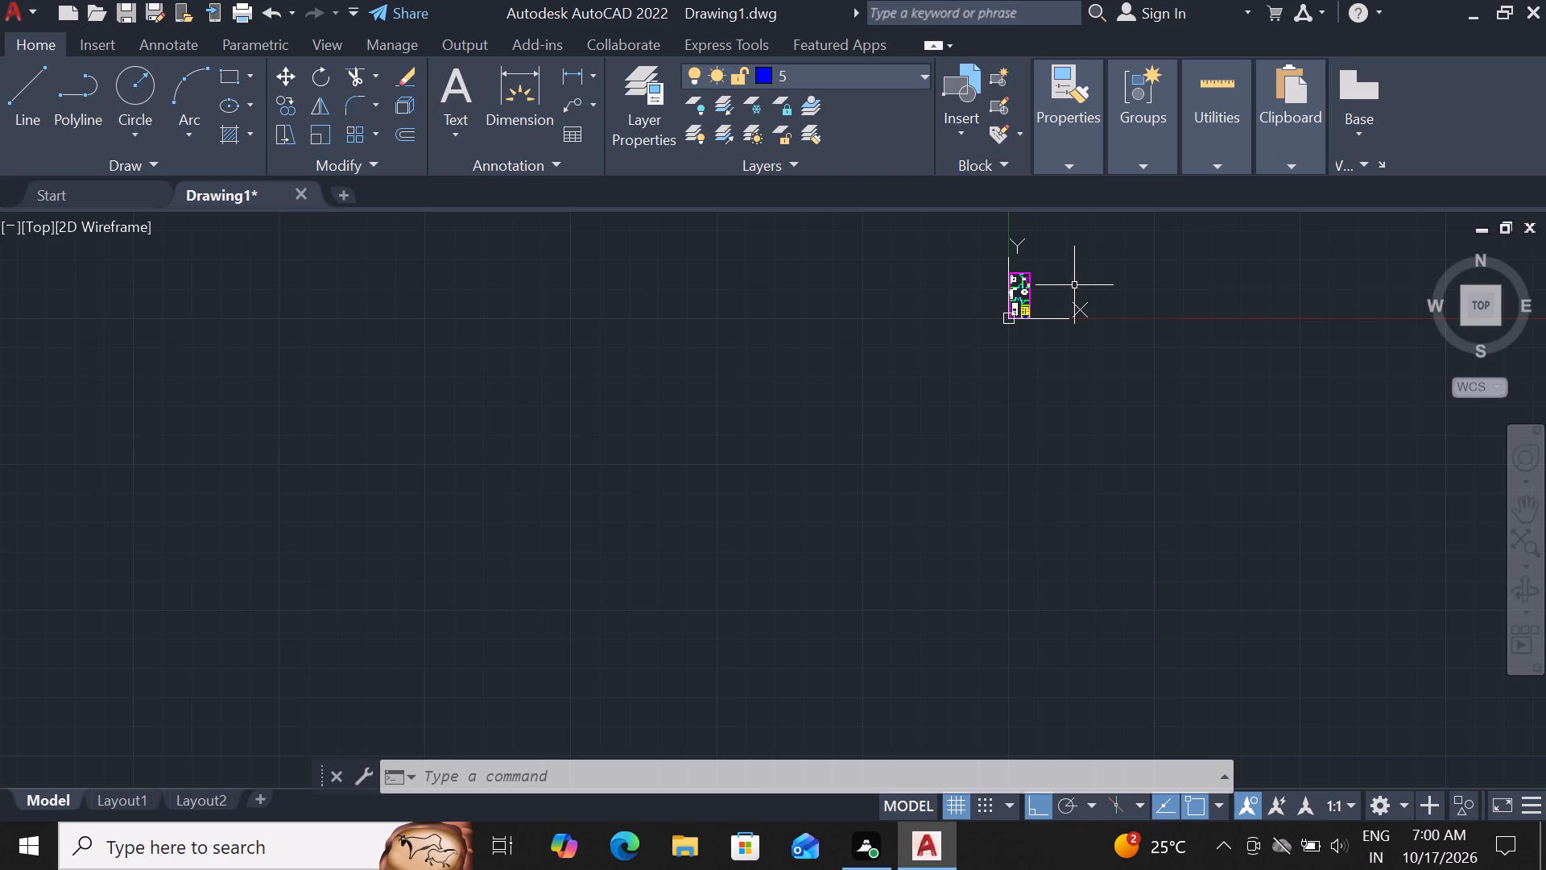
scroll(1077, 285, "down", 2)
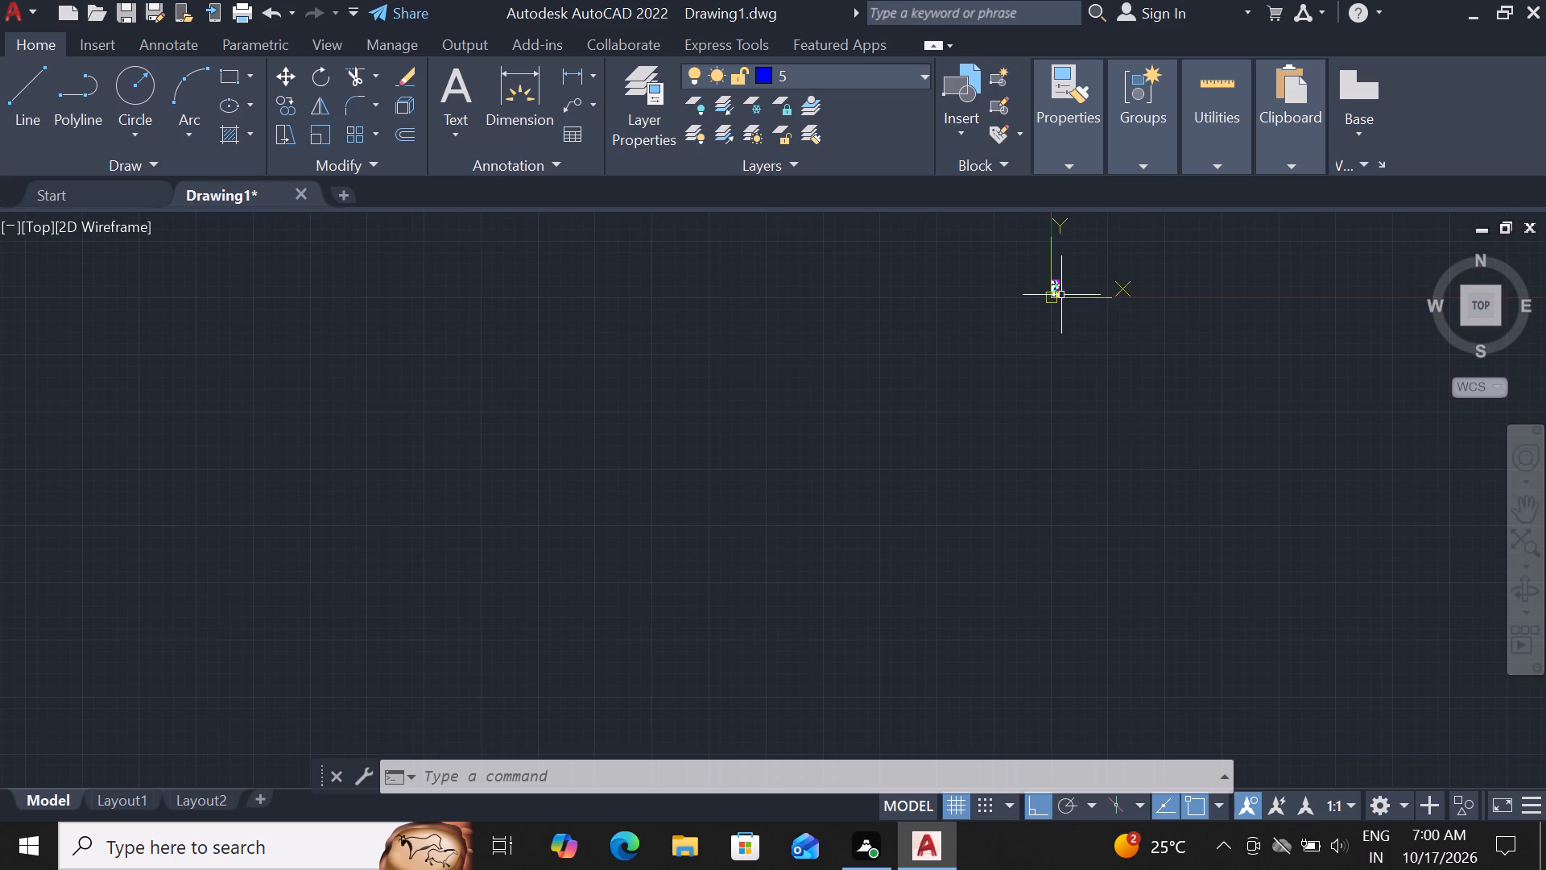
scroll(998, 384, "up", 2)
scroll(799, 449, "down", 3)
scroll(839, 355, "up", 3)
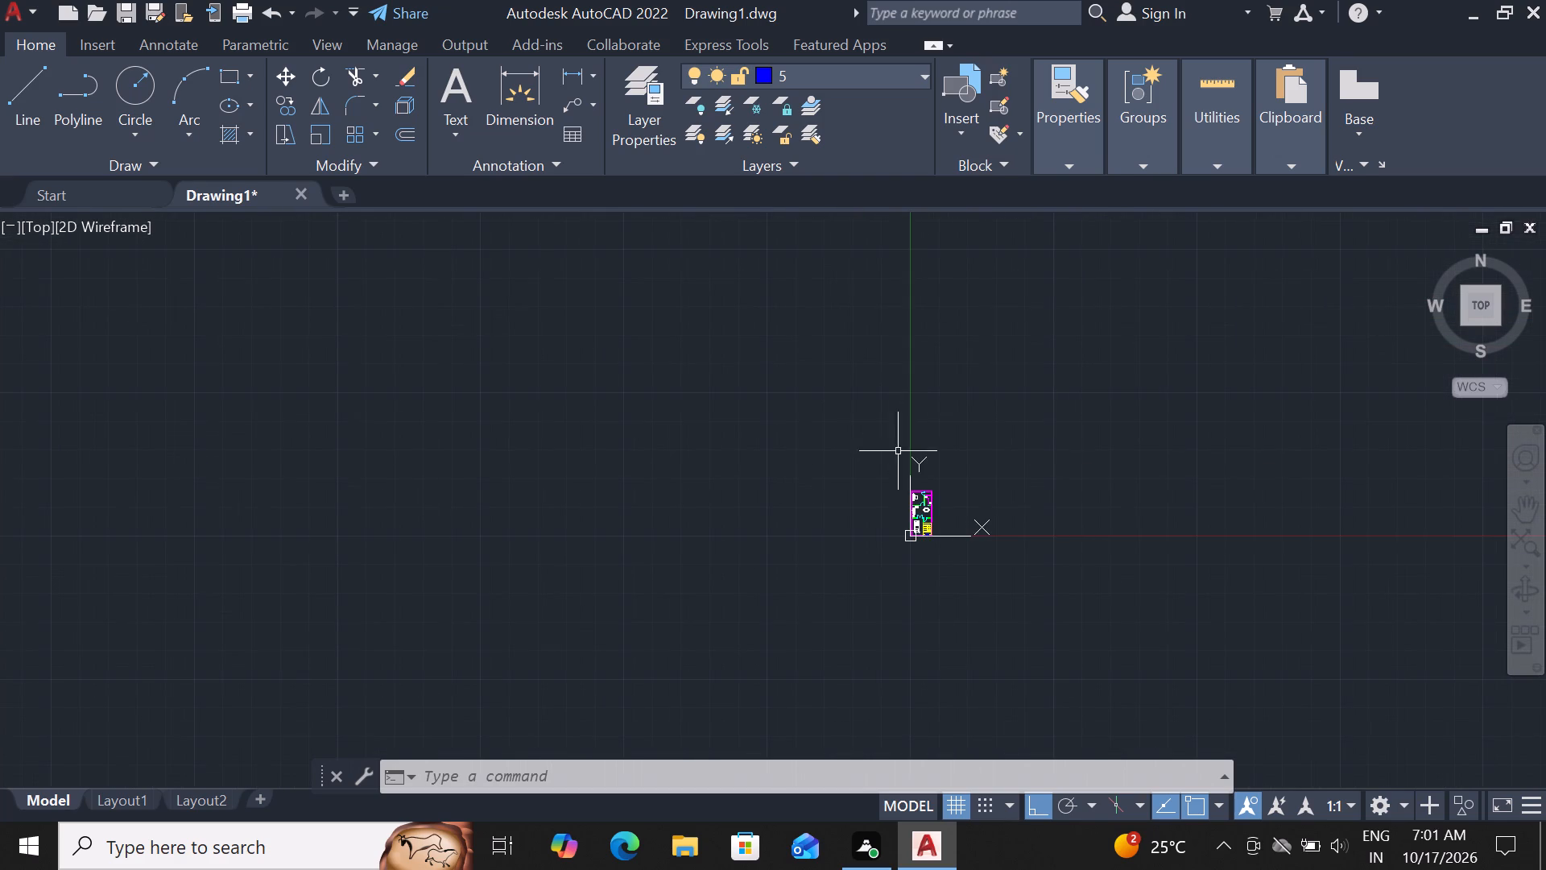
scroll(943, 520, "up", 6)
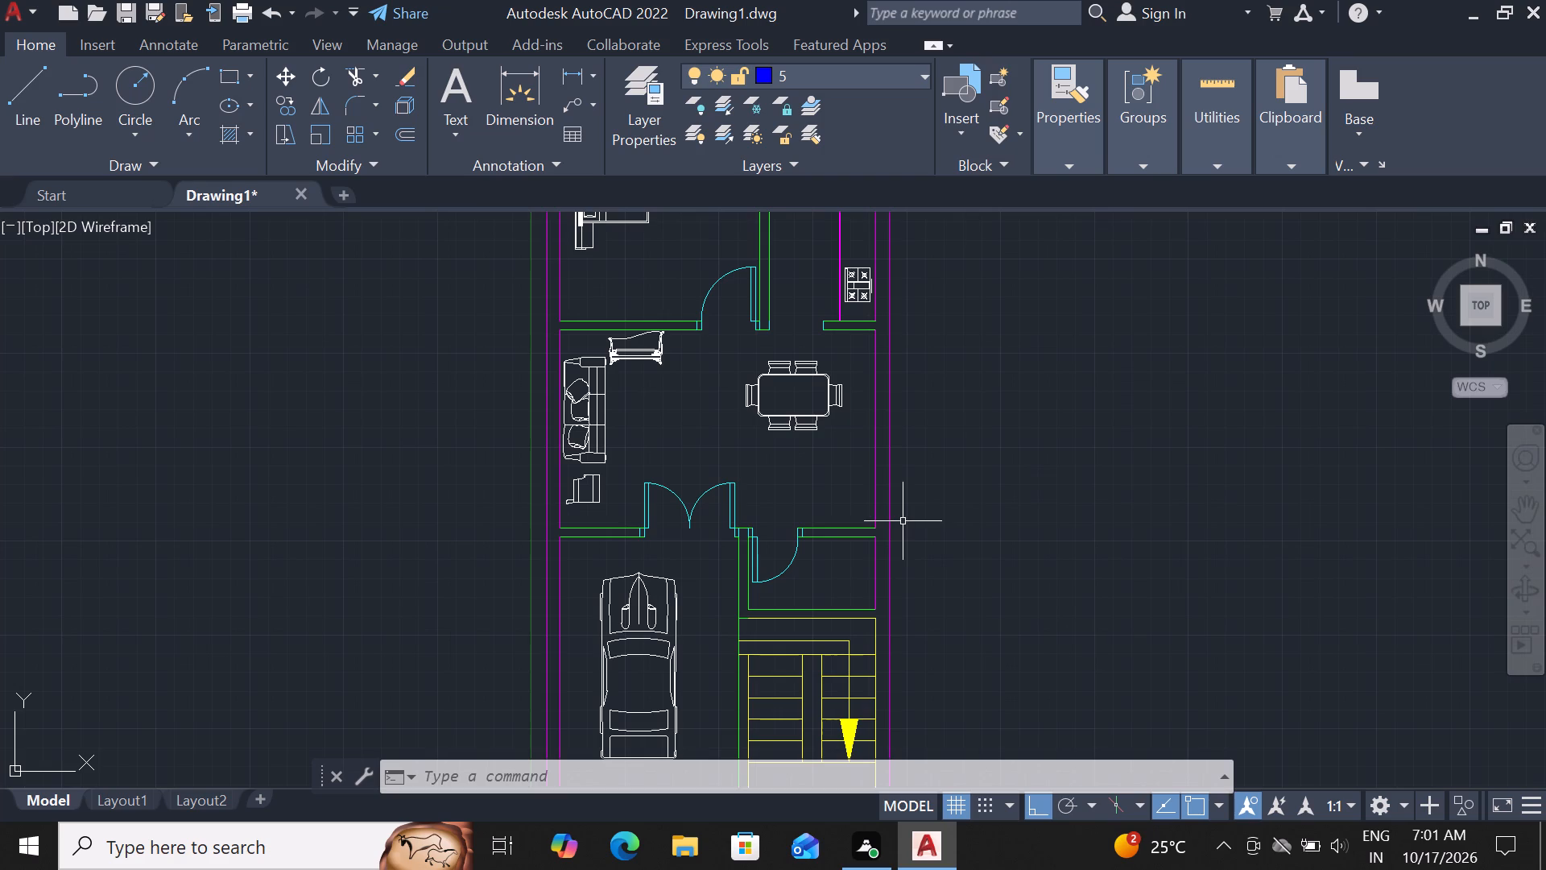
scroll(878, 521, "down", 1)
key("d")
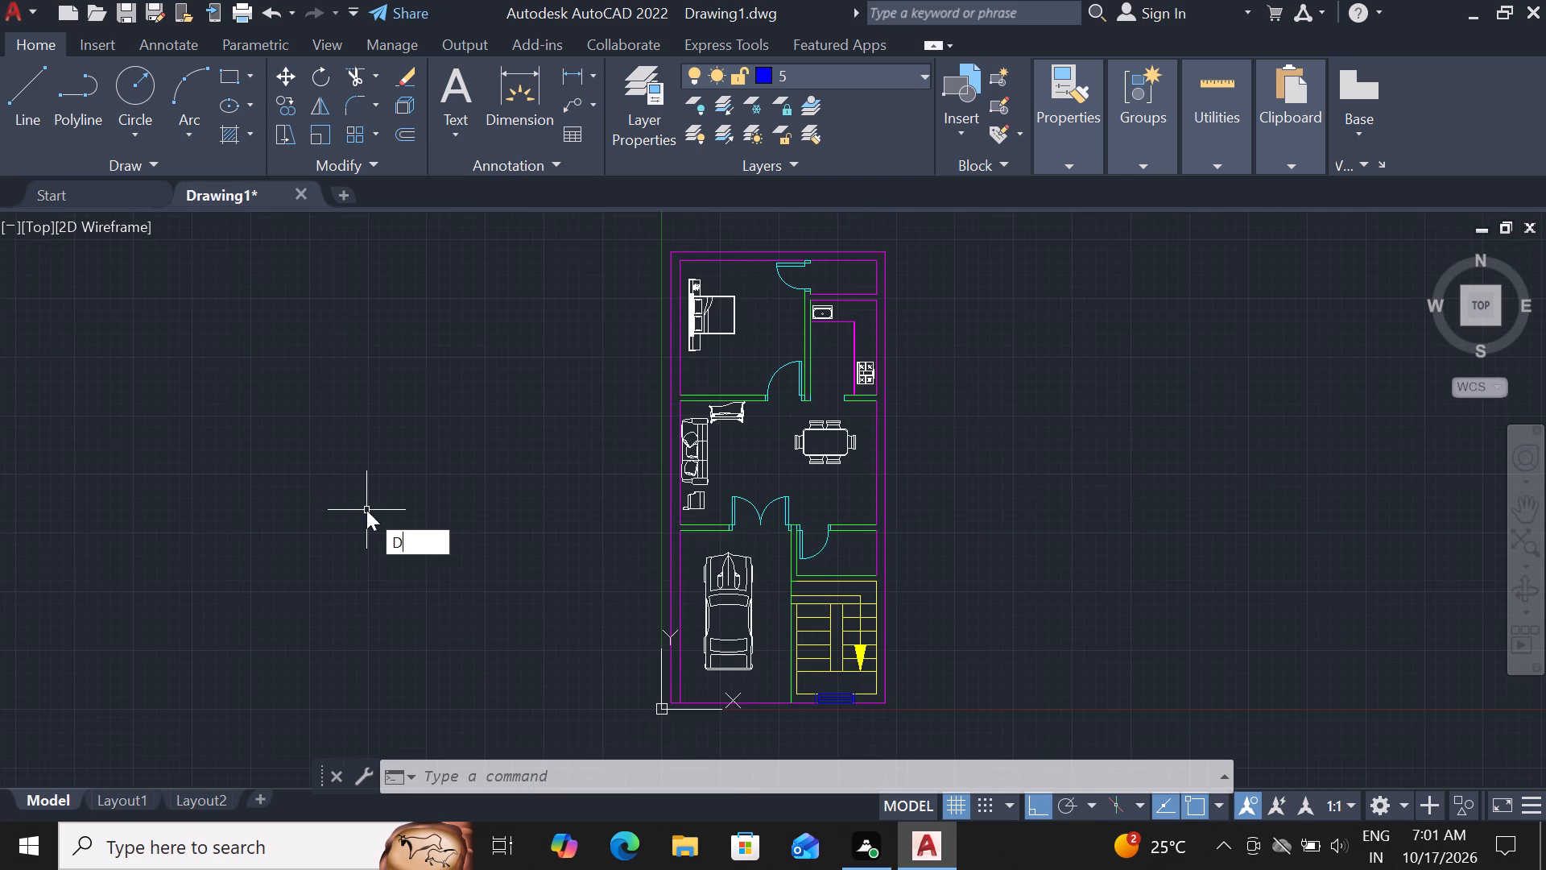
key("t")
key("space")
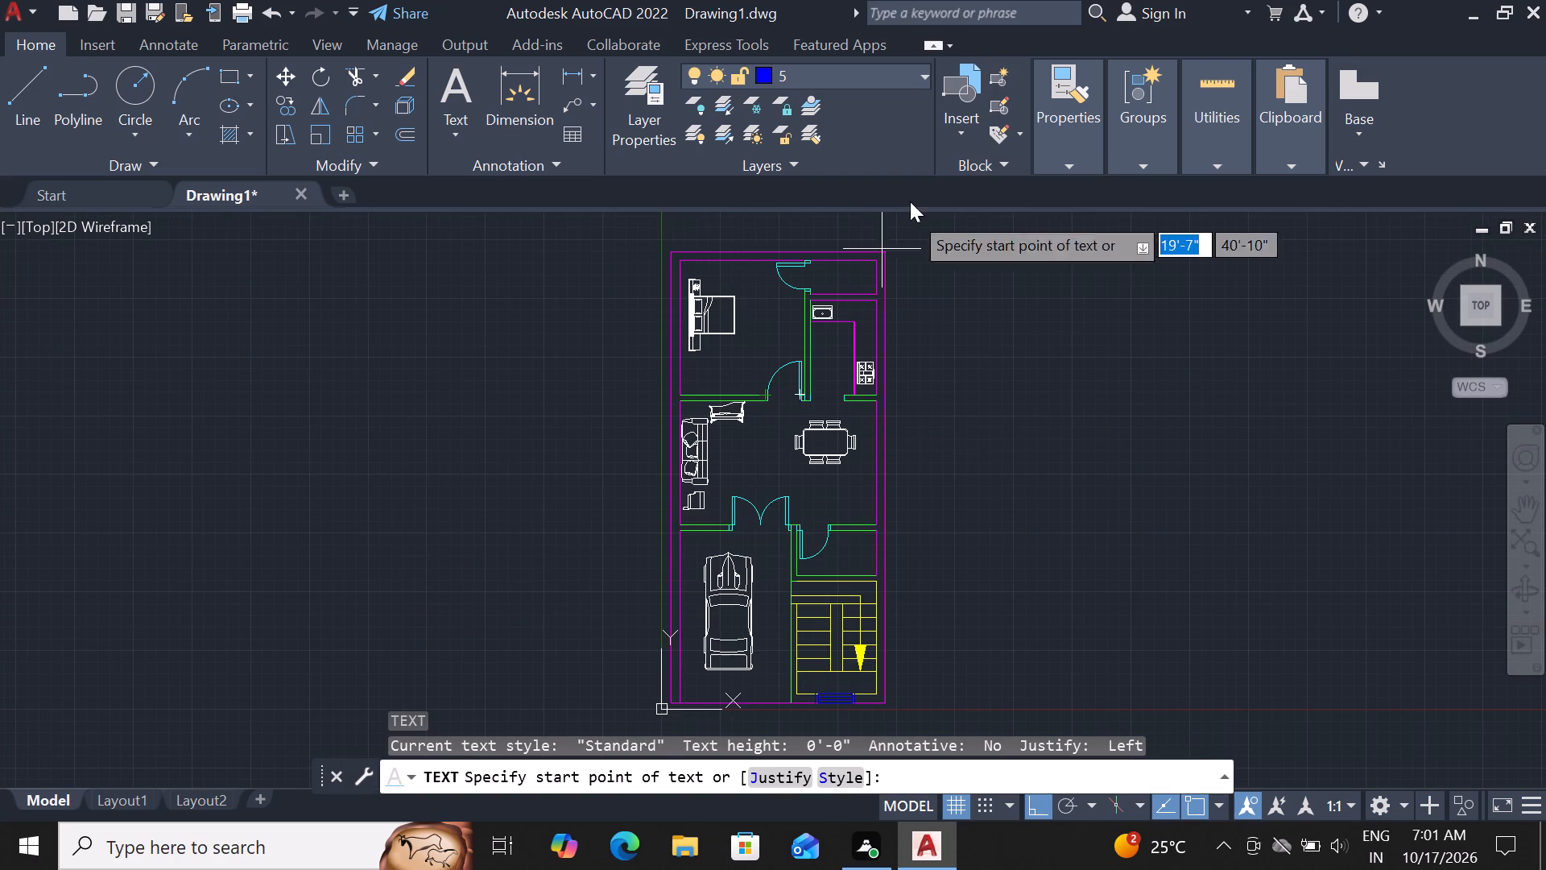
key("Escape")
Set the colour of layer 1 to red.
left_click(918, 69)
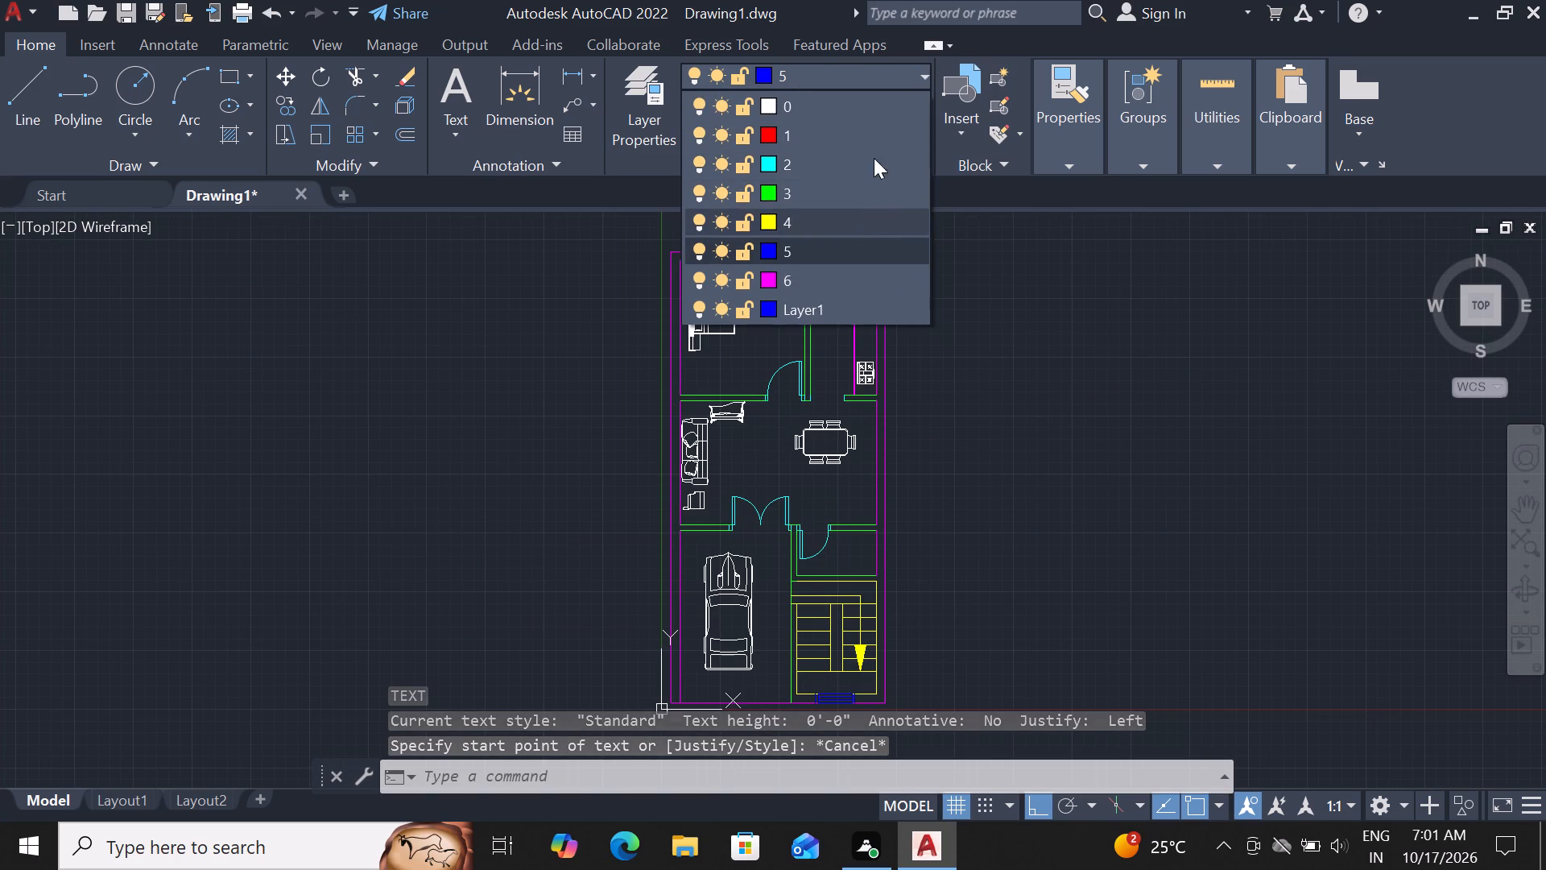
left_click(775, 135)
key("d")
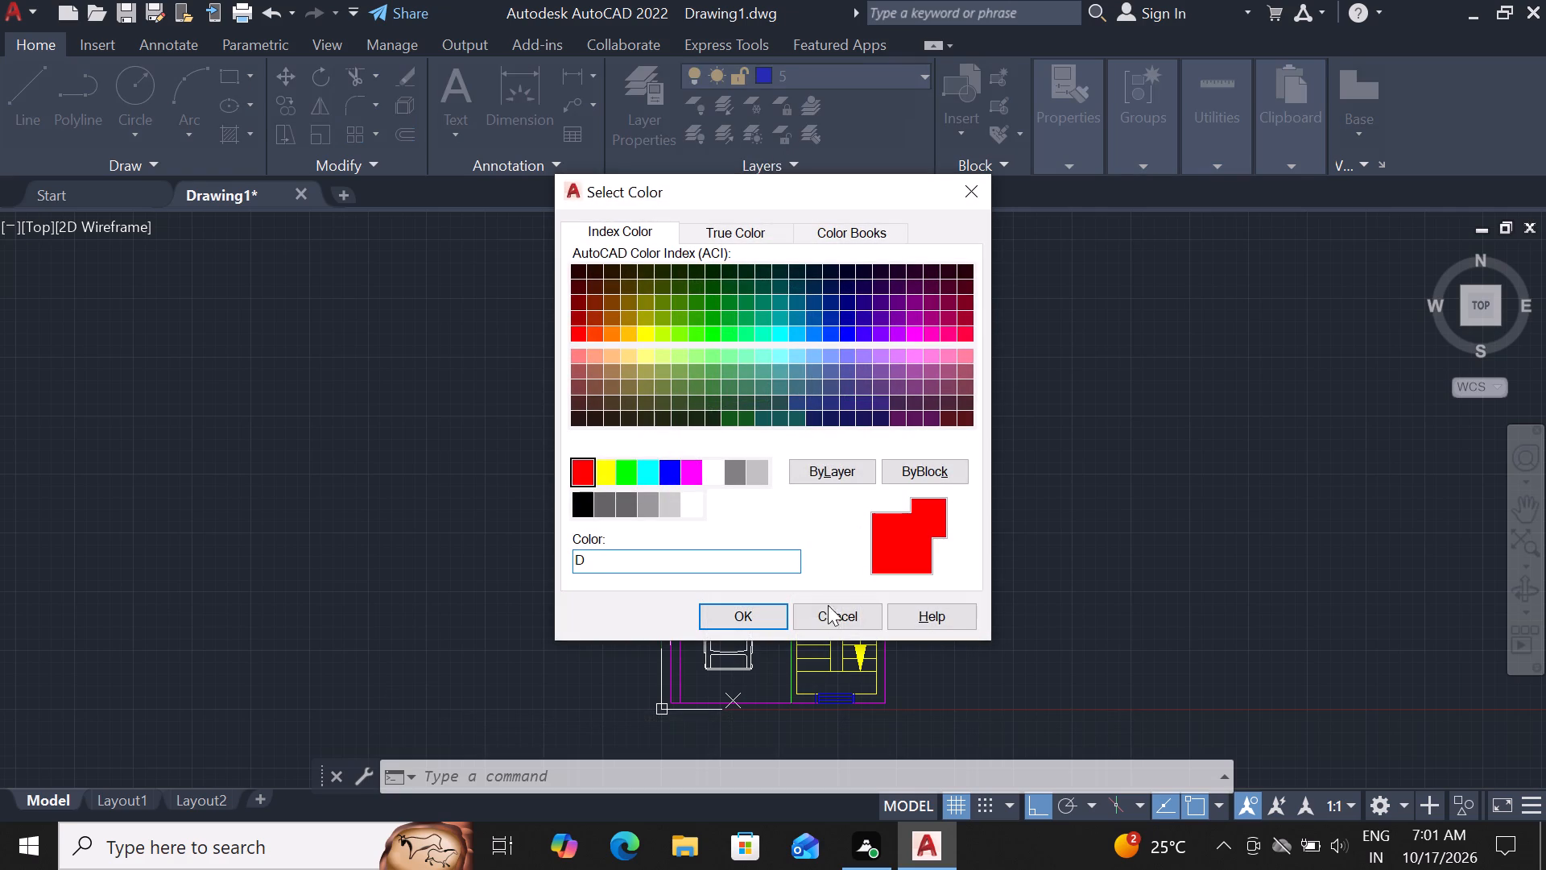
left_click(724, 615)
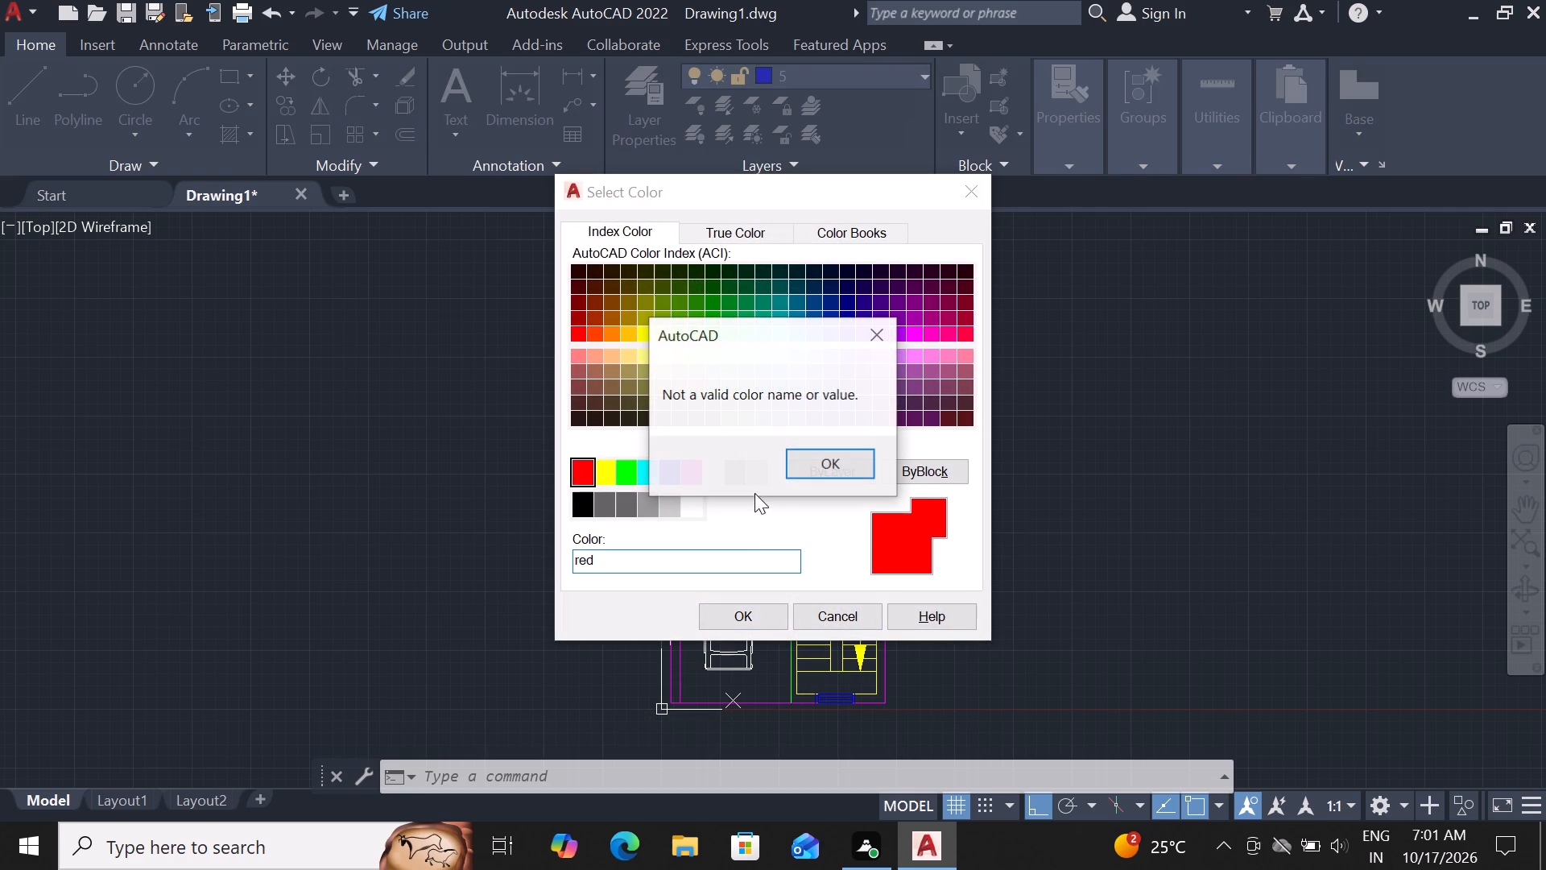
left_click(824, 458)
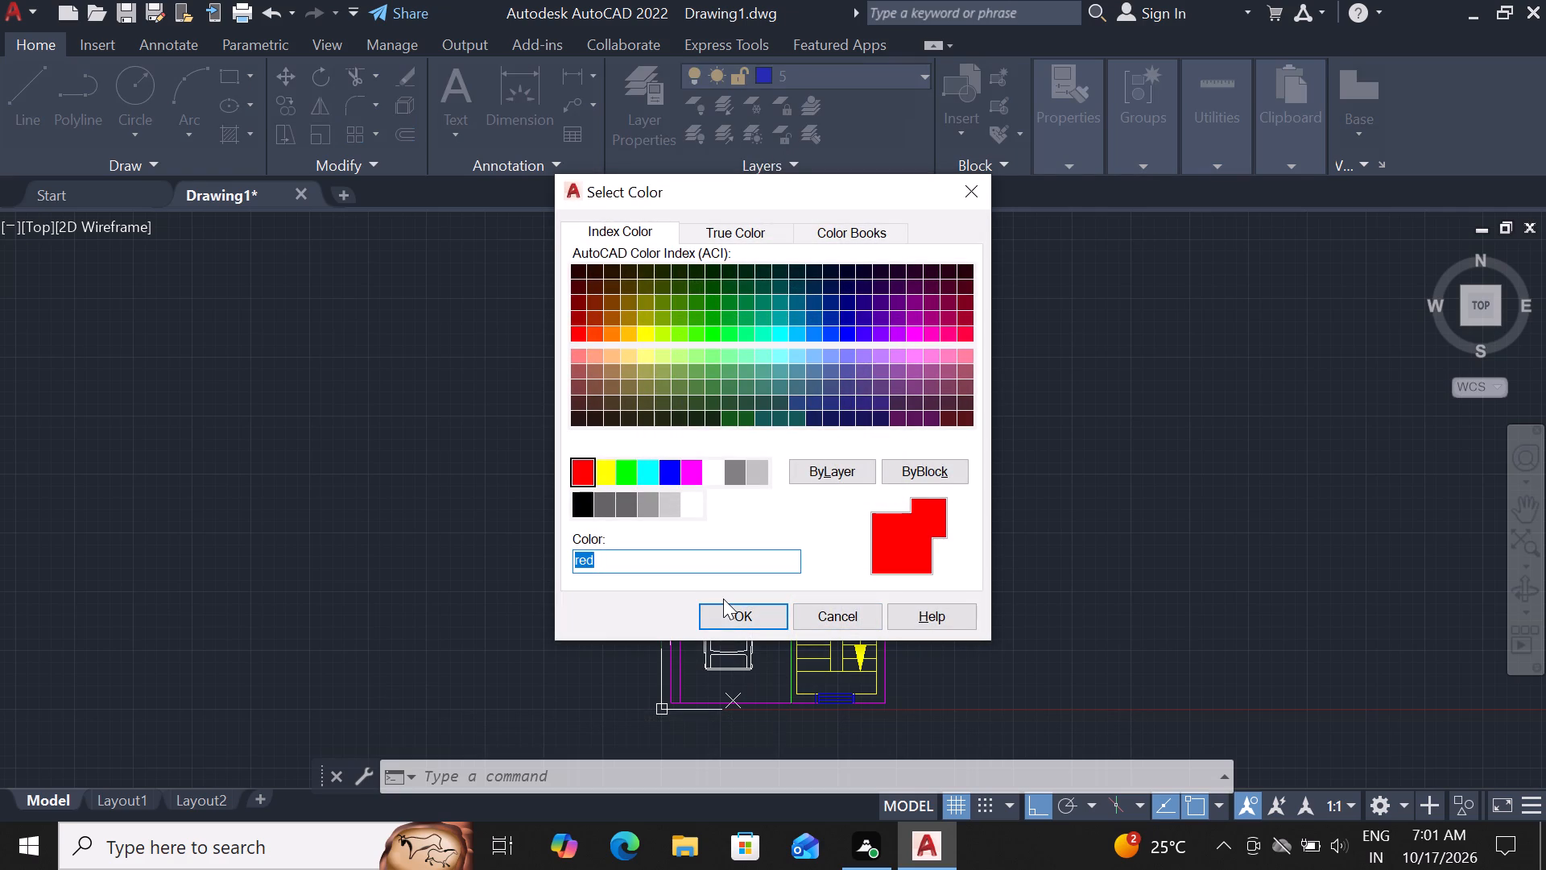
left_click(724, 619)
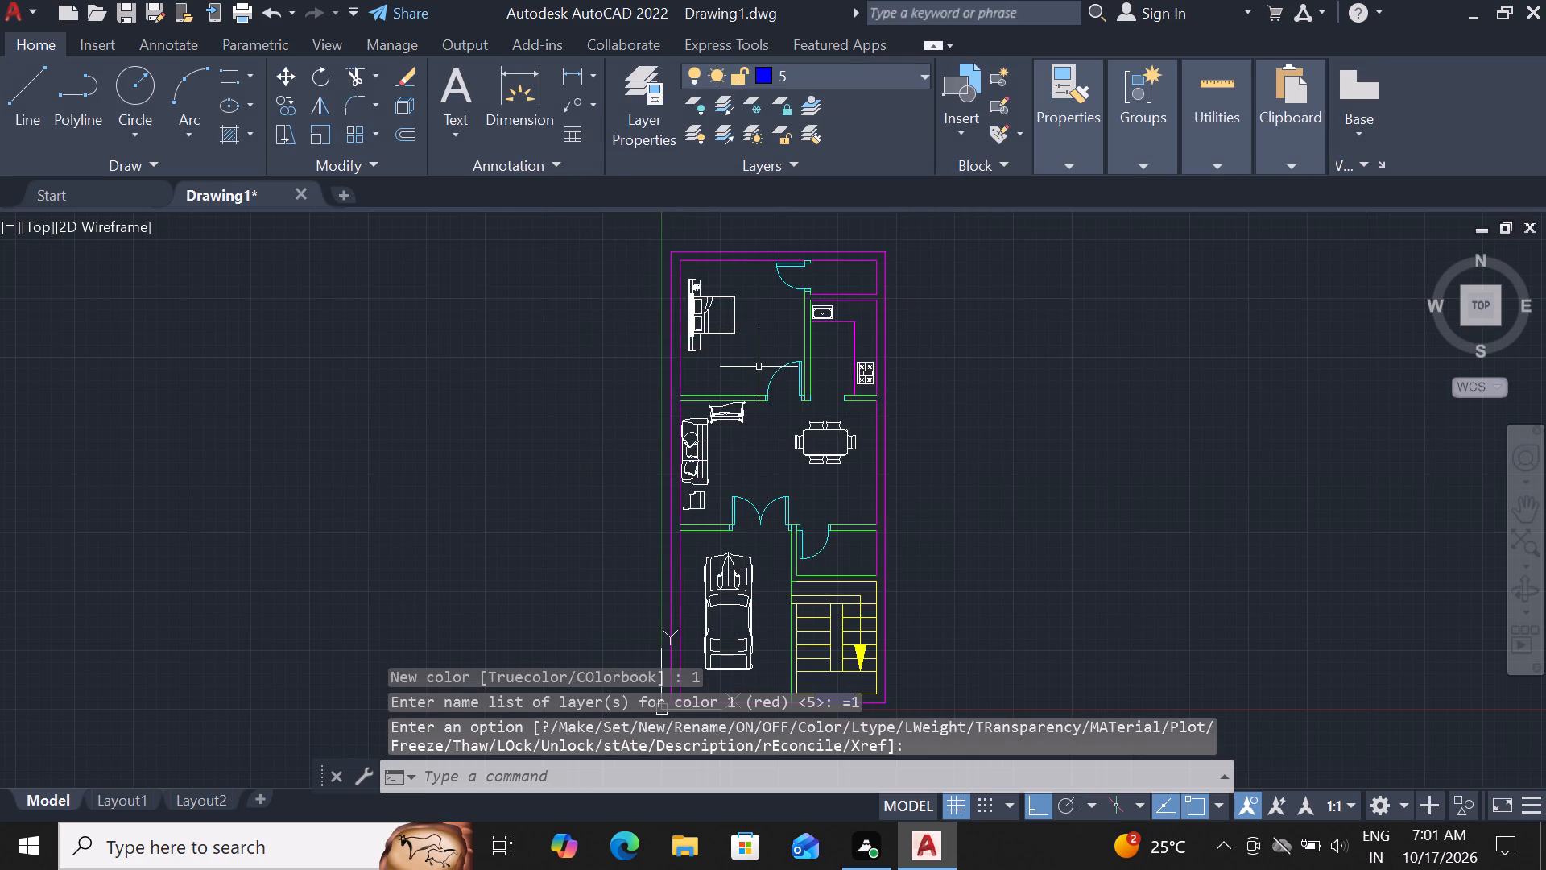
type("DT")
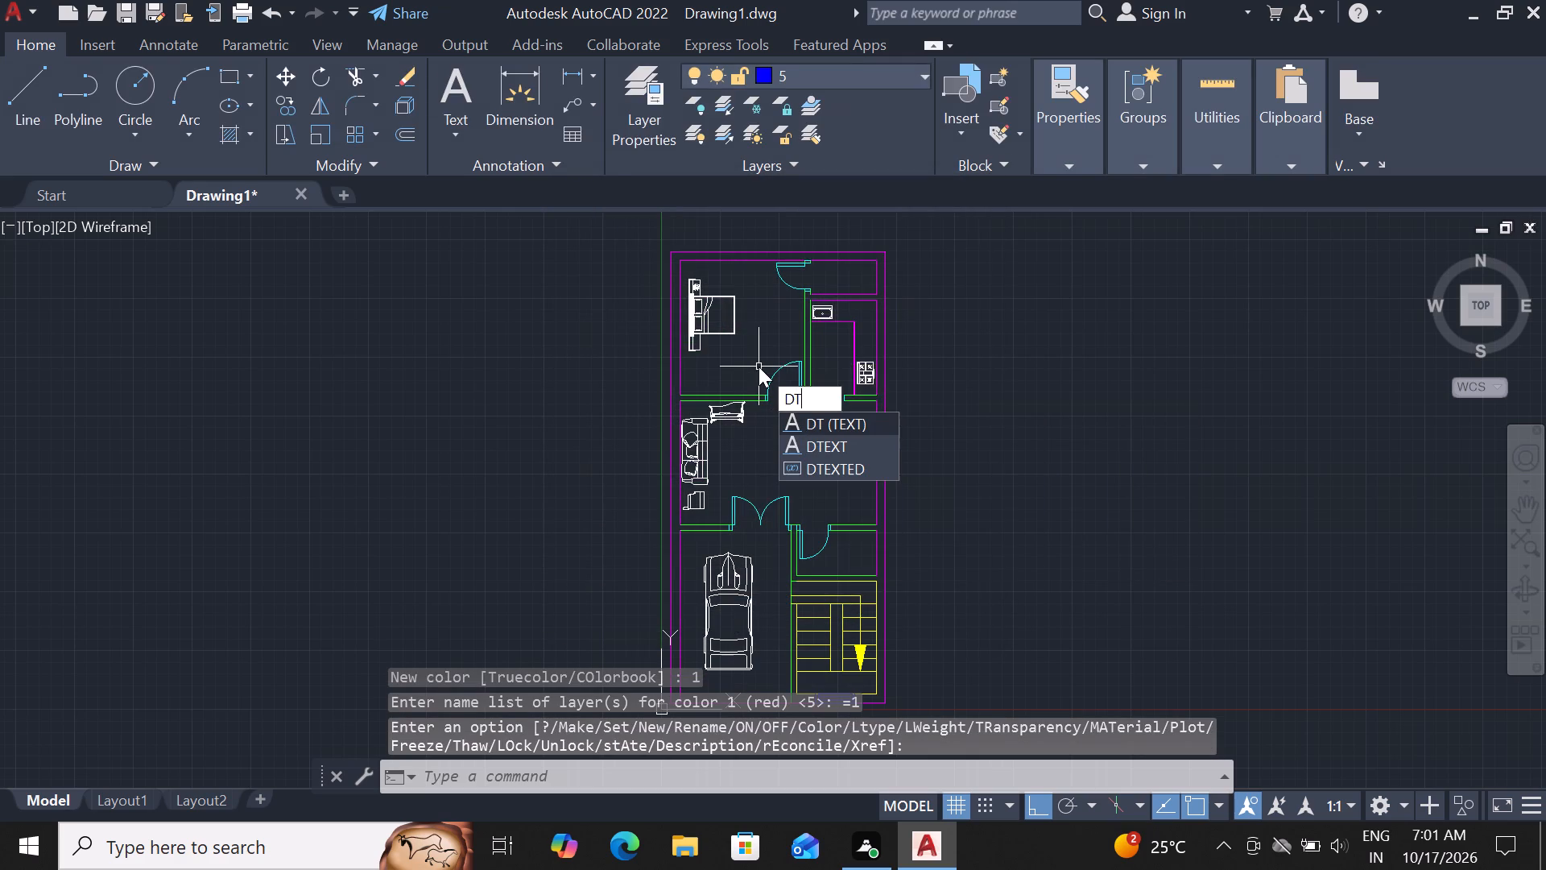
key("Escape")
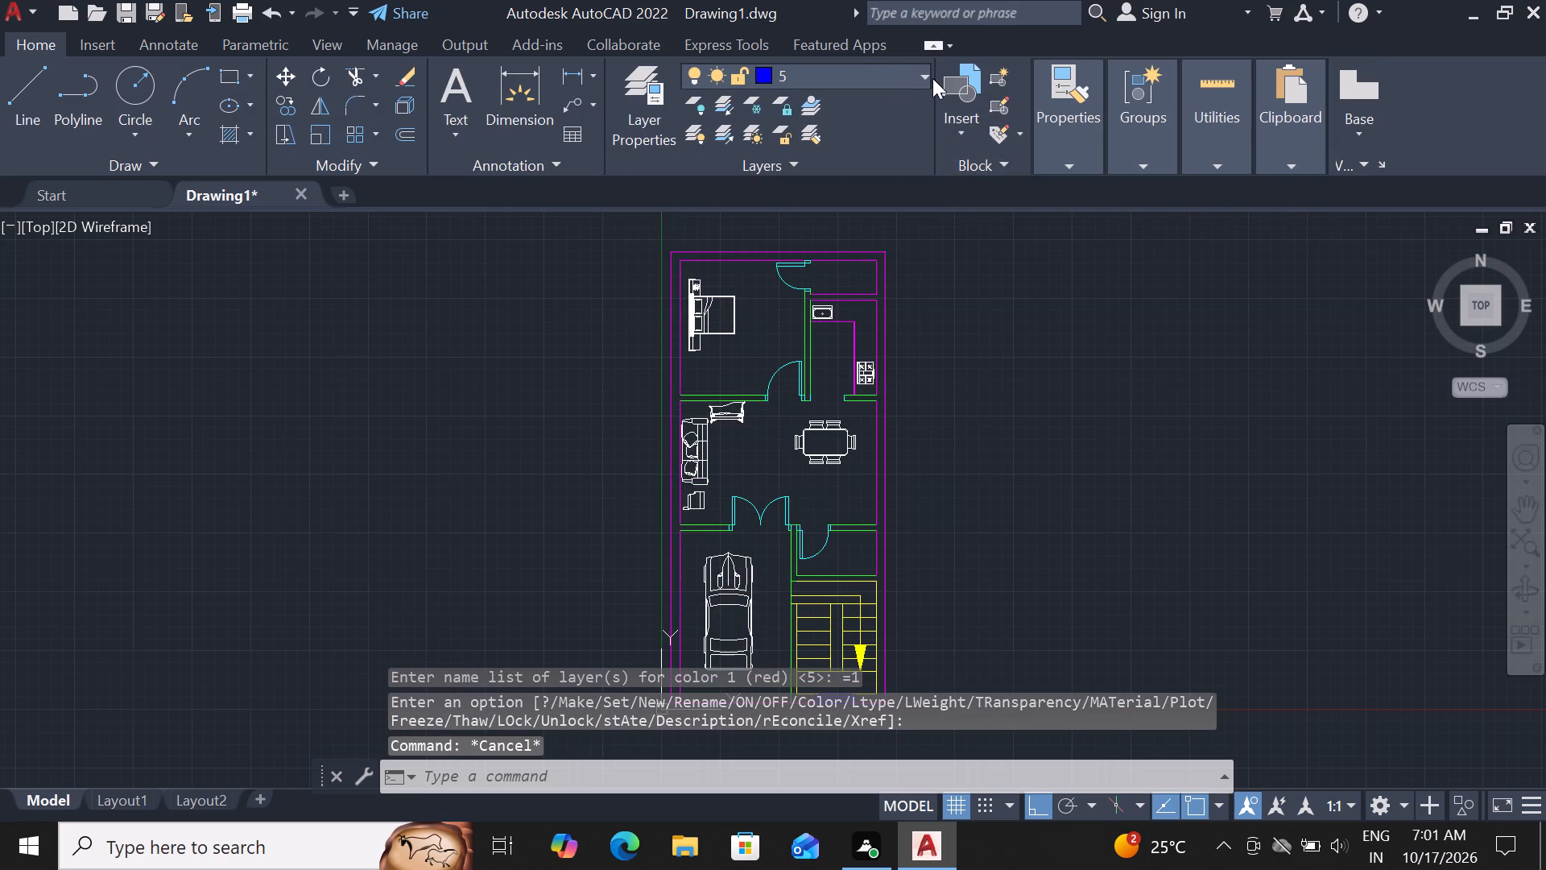
Make layer 1 the current layer.
left_click_drag(921, 78, 924, 87)
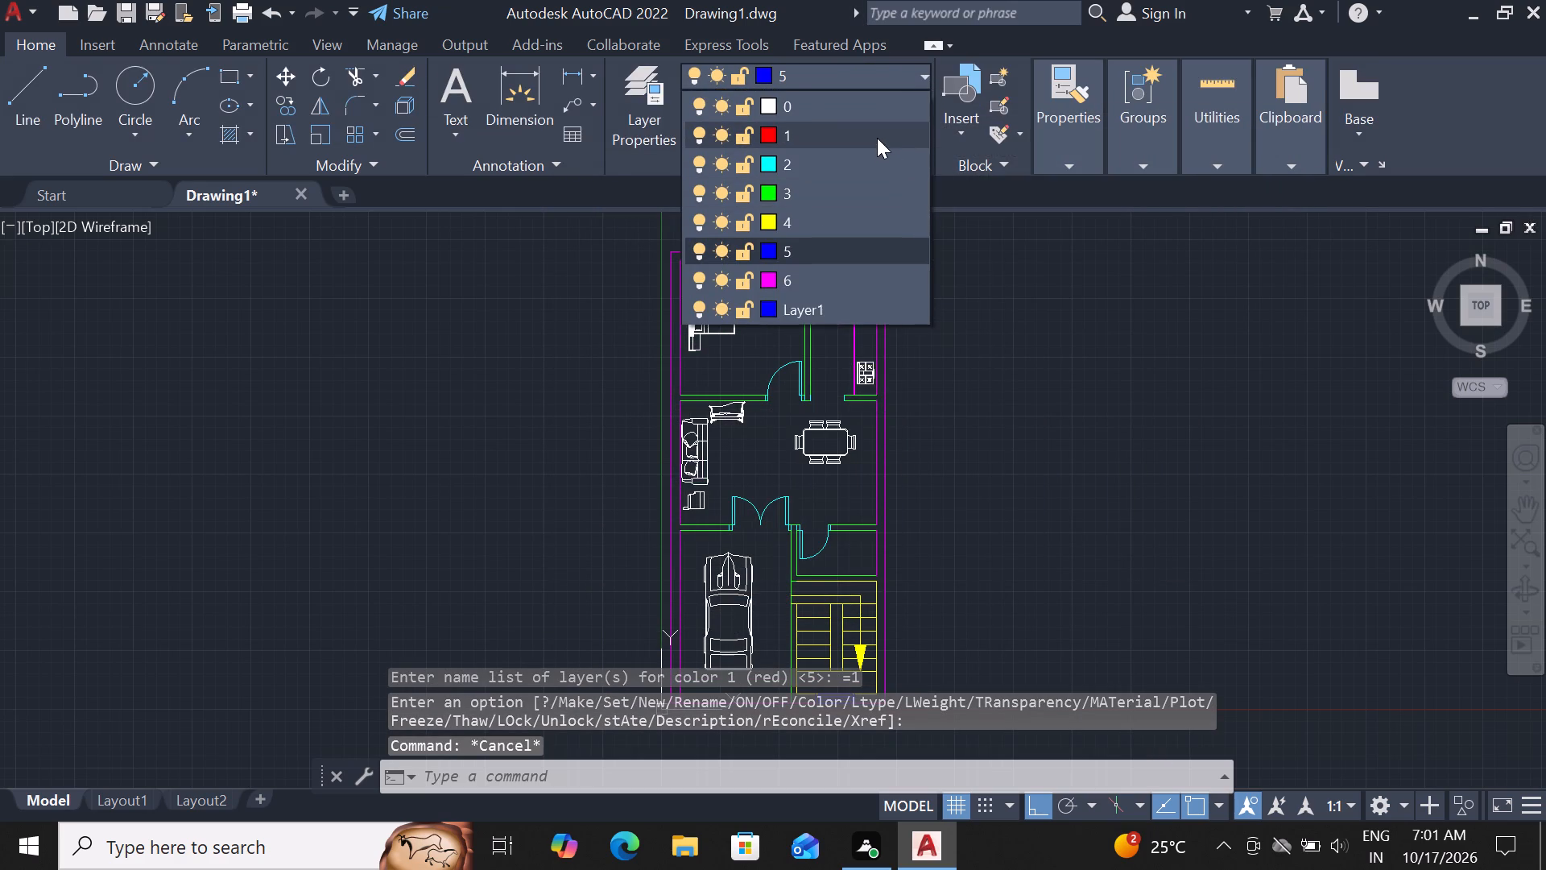
left_click(877, 138)
Start single-line text with Center justification in the bedroom, using a height of 1' and a rotation of 0.
type("DT")
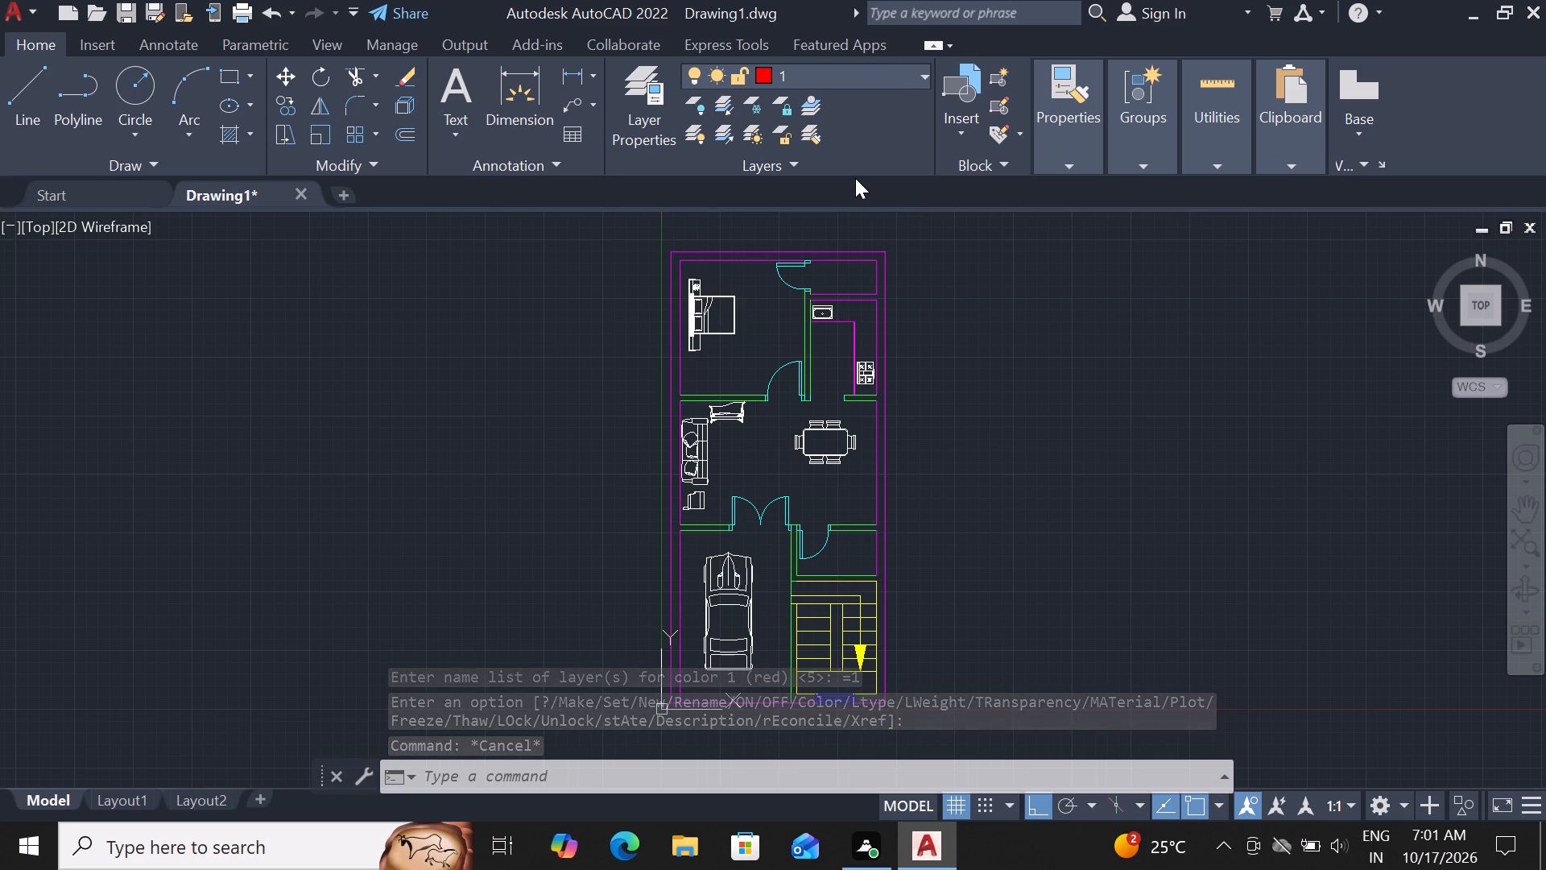
key("space")
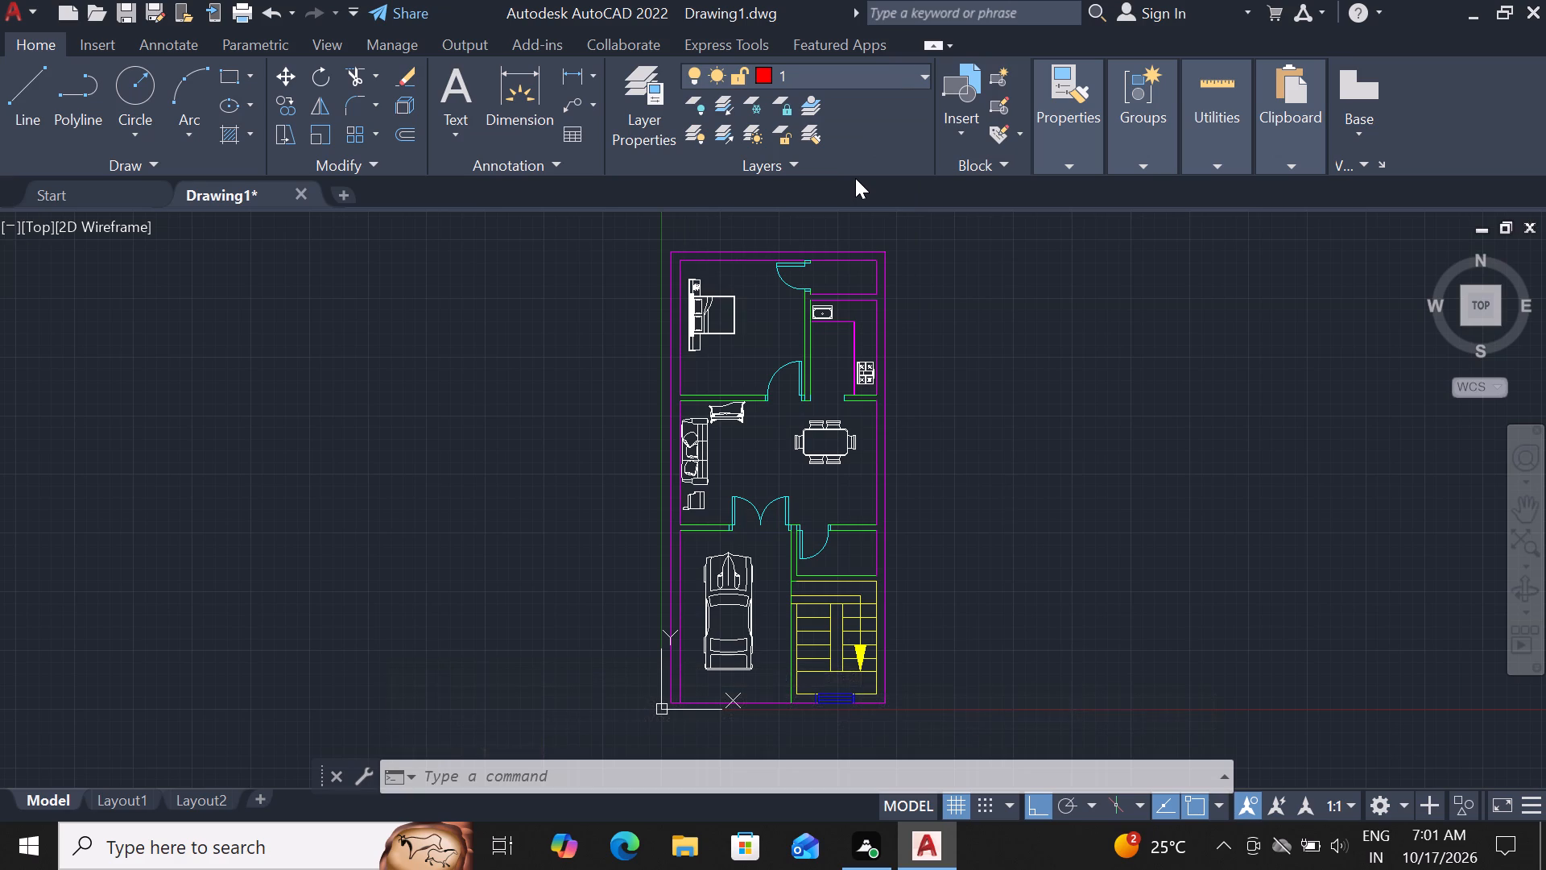
left_click(760, 773)
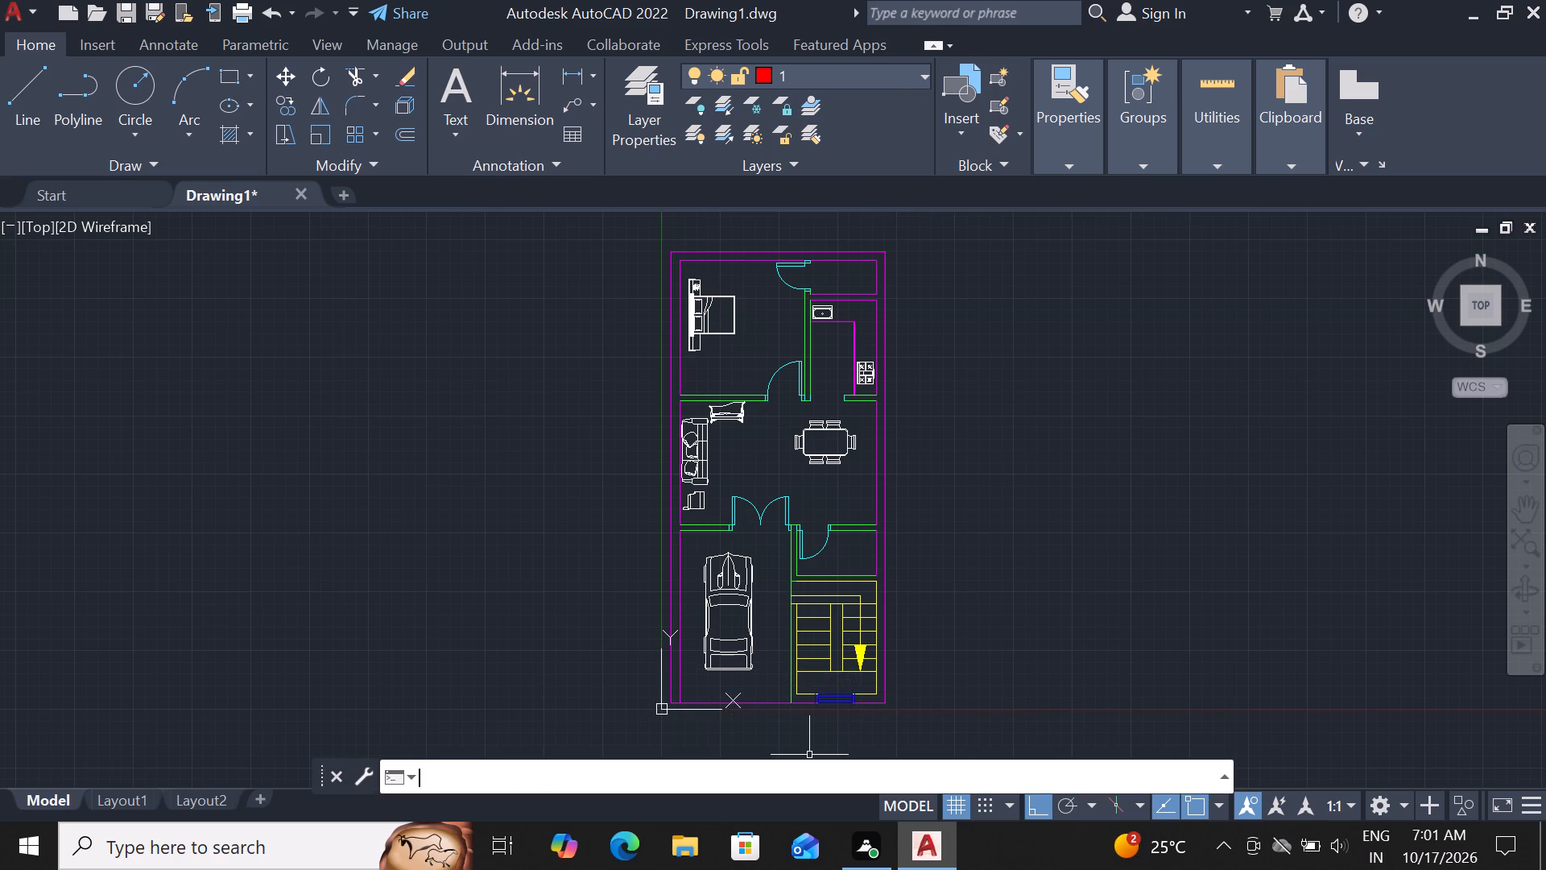
key("d")
key("t")
key("space")
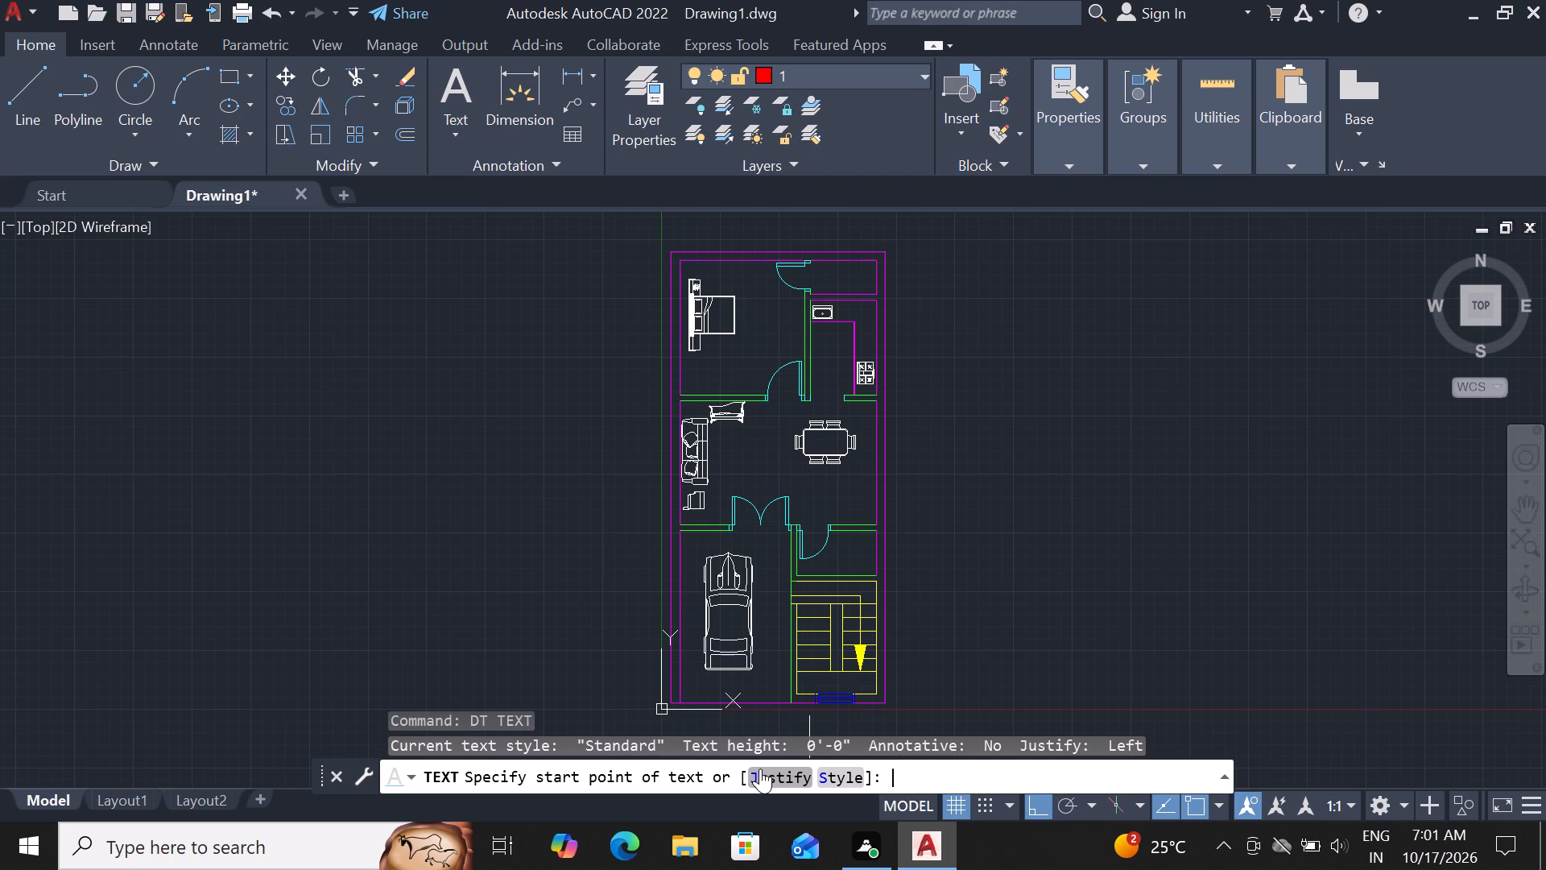
type("J")
key("space")
type("C")
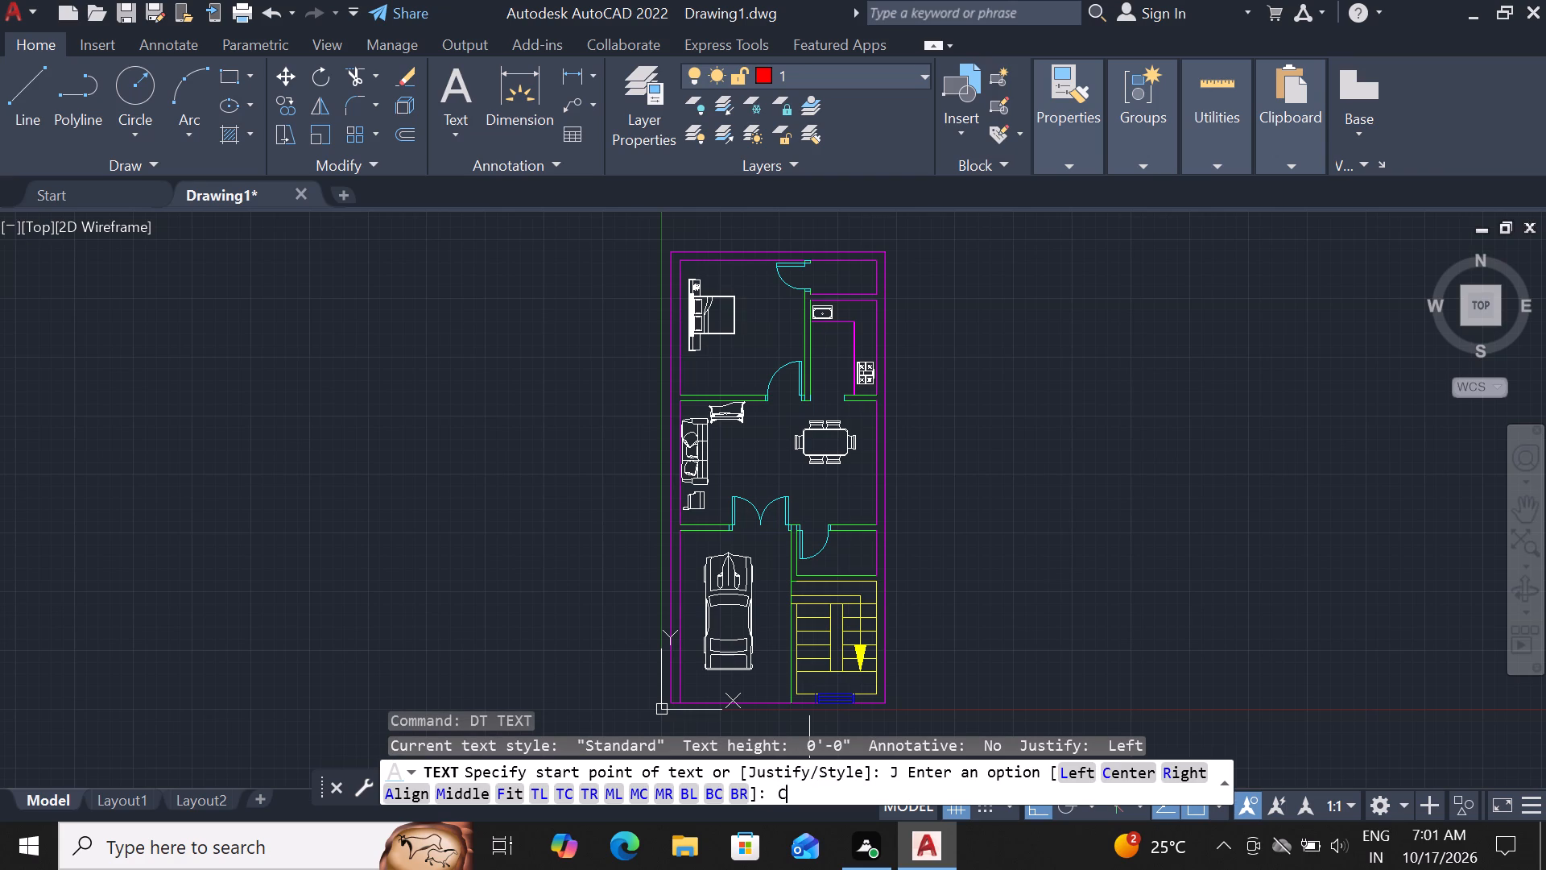
key("space")
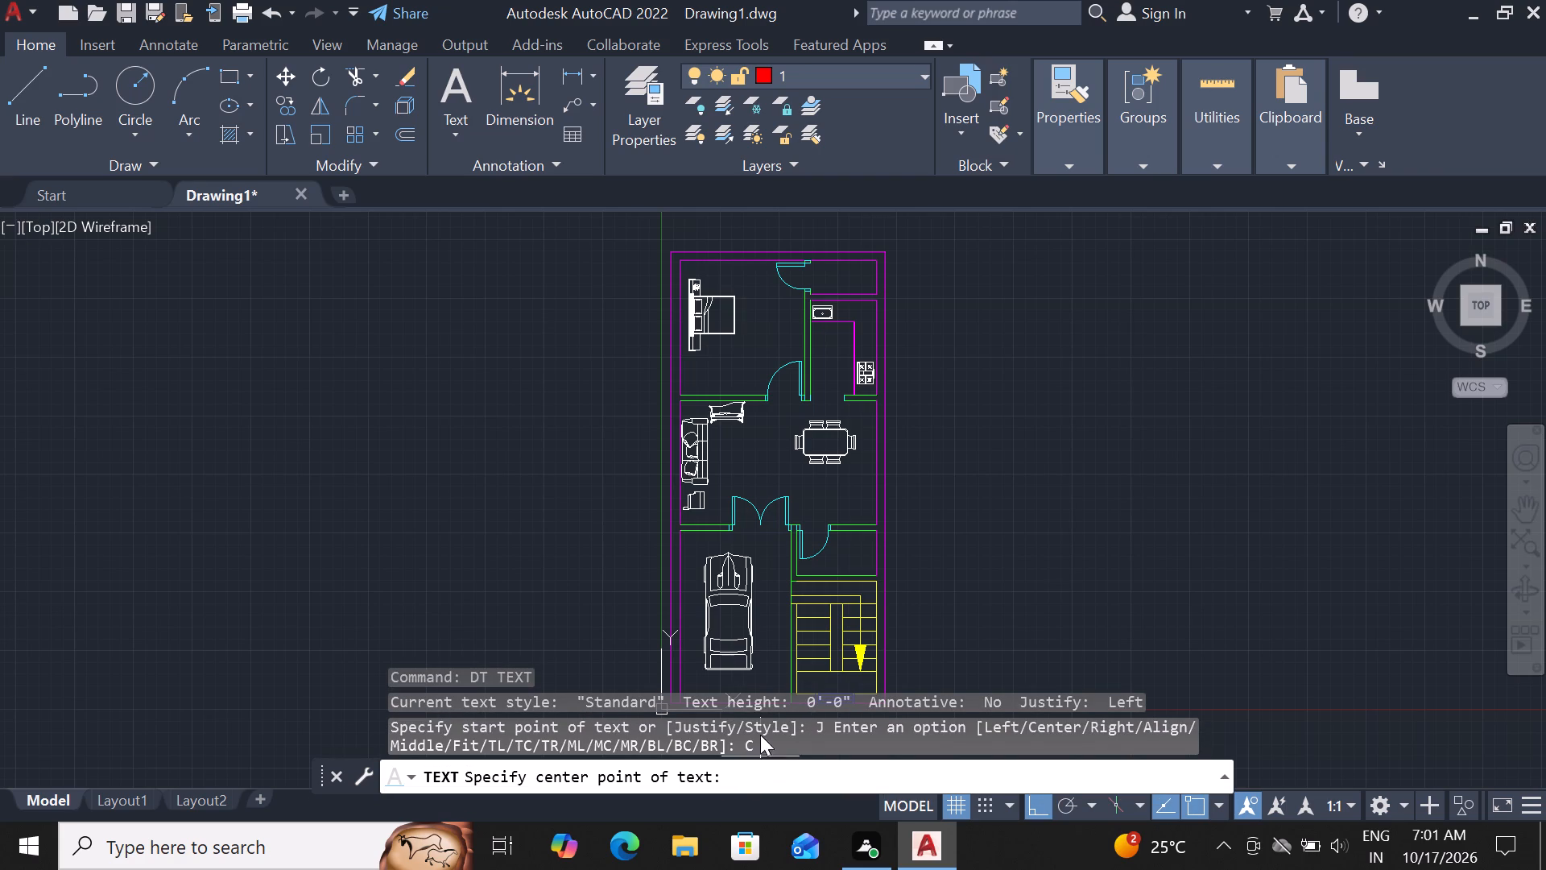
left_click(735, 353)
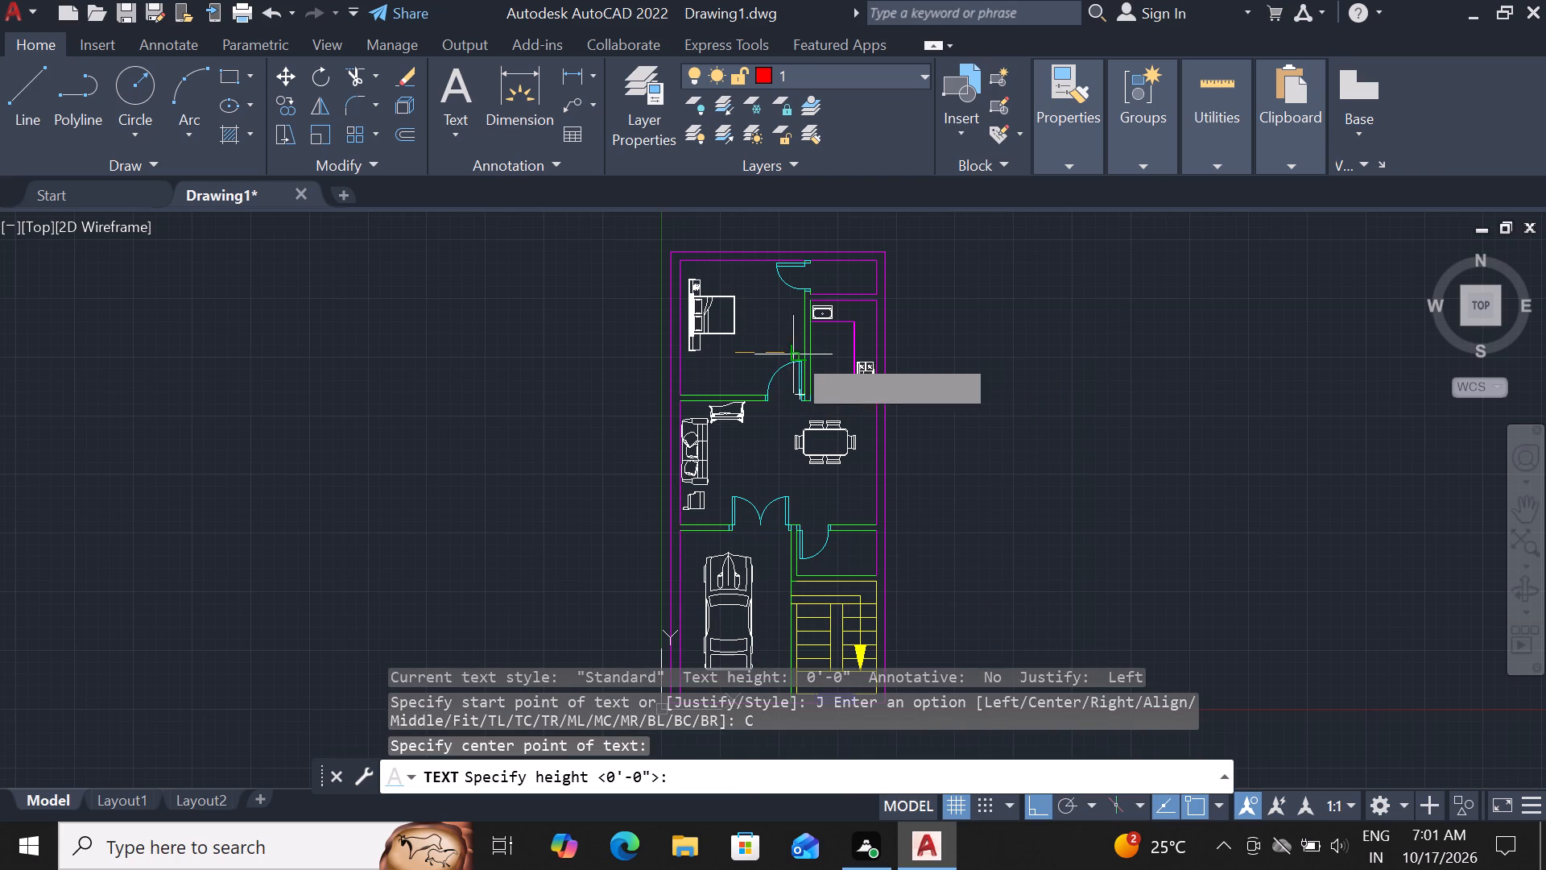
type("1'")
key("Return")
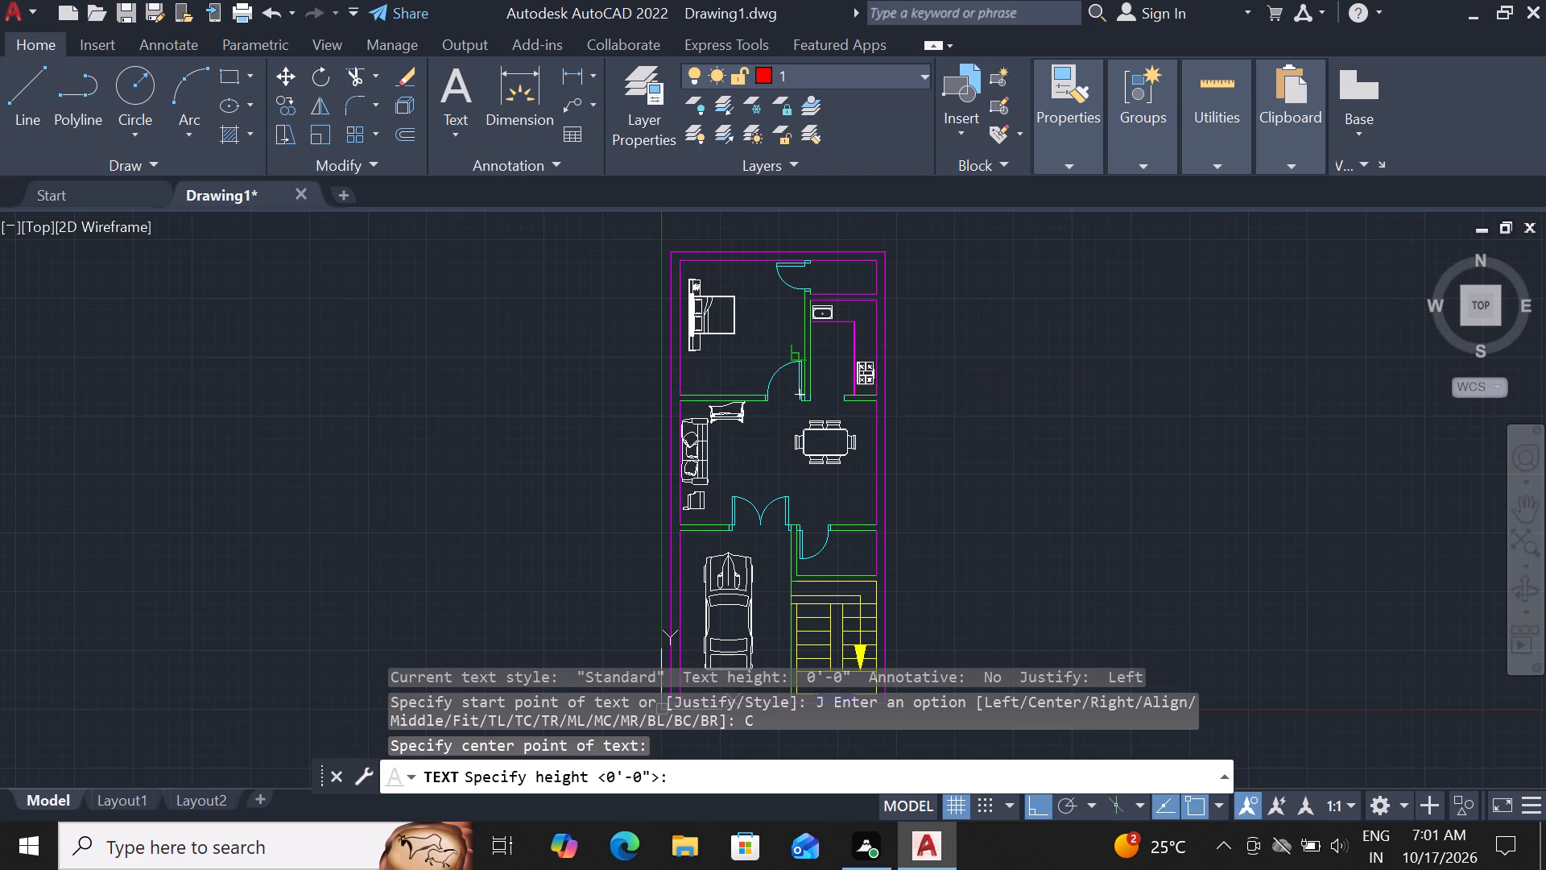
key("0")
key("Return")
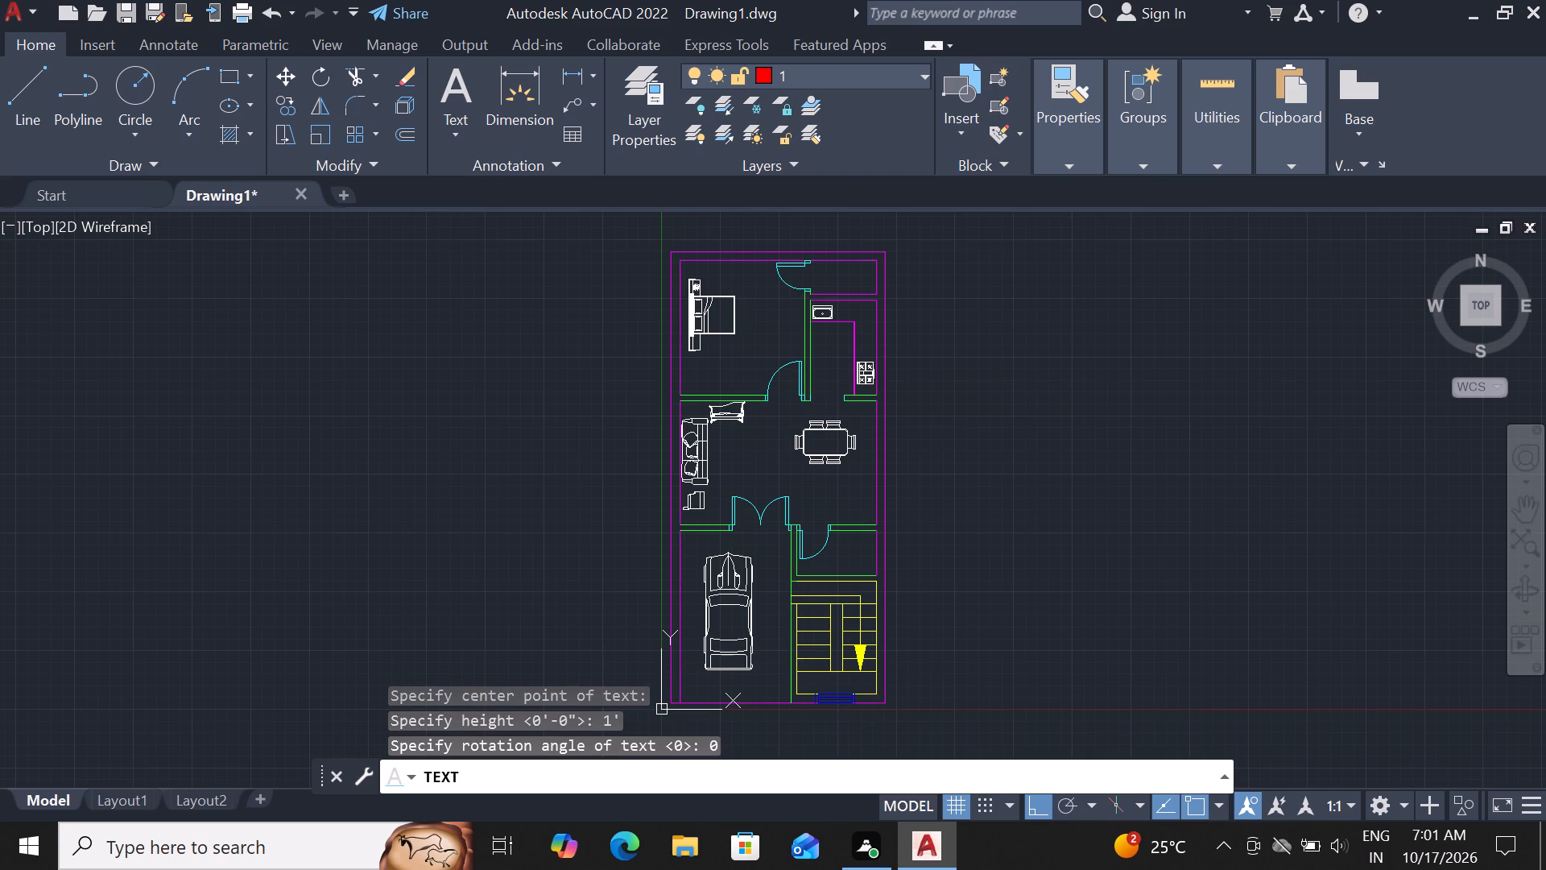
Label the bedroom beside the bed with three text lines: BED, ROOM and 11'X12'.
scroll(753, 337, "up", 4)
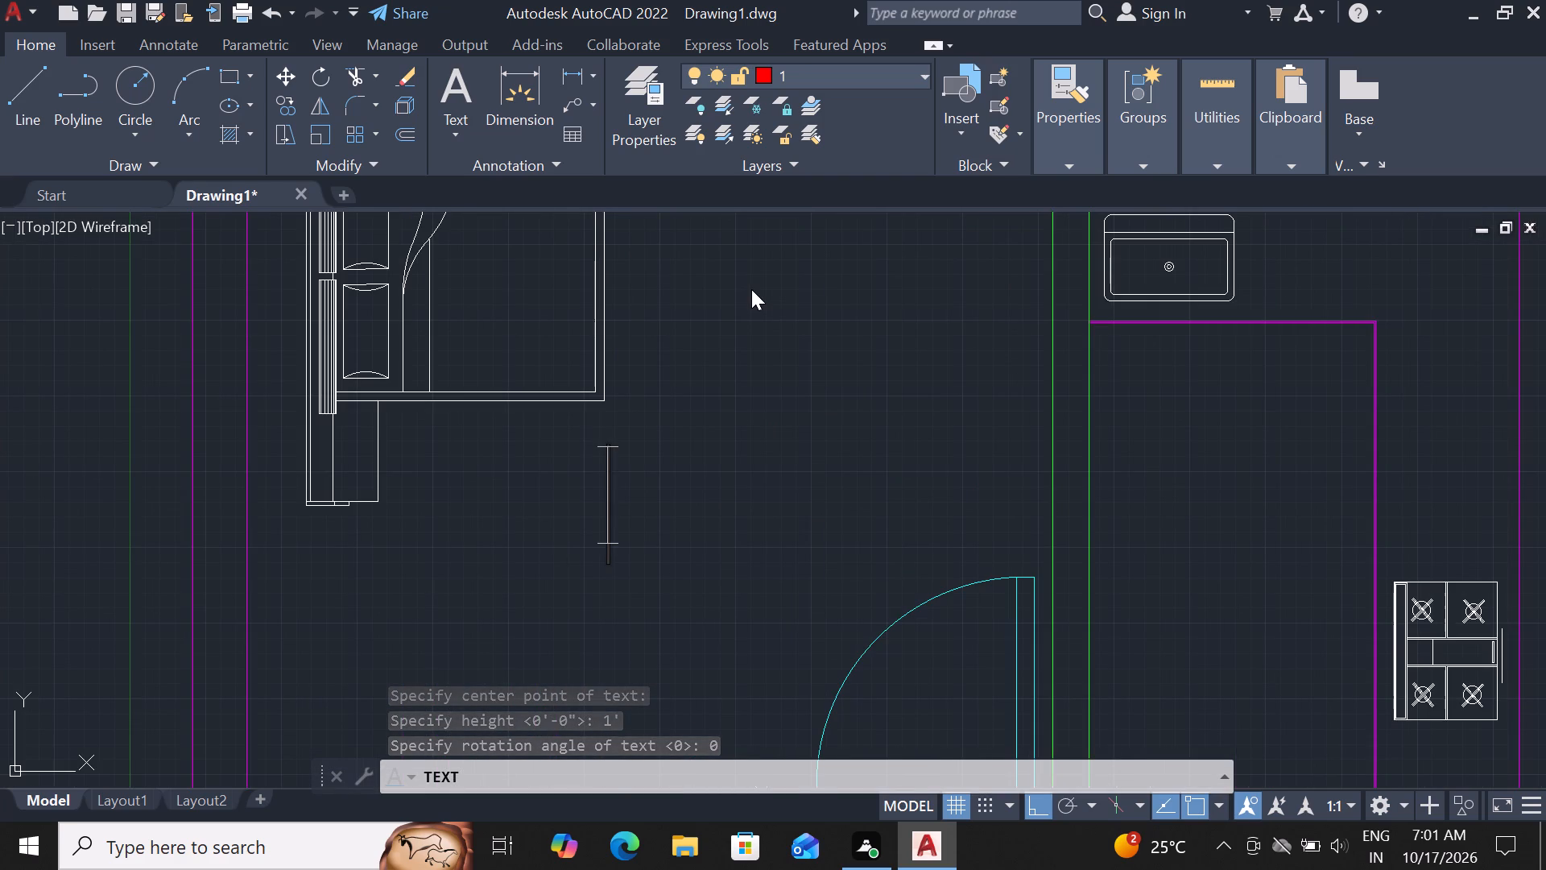
scroll(737, 357, "down", 2)
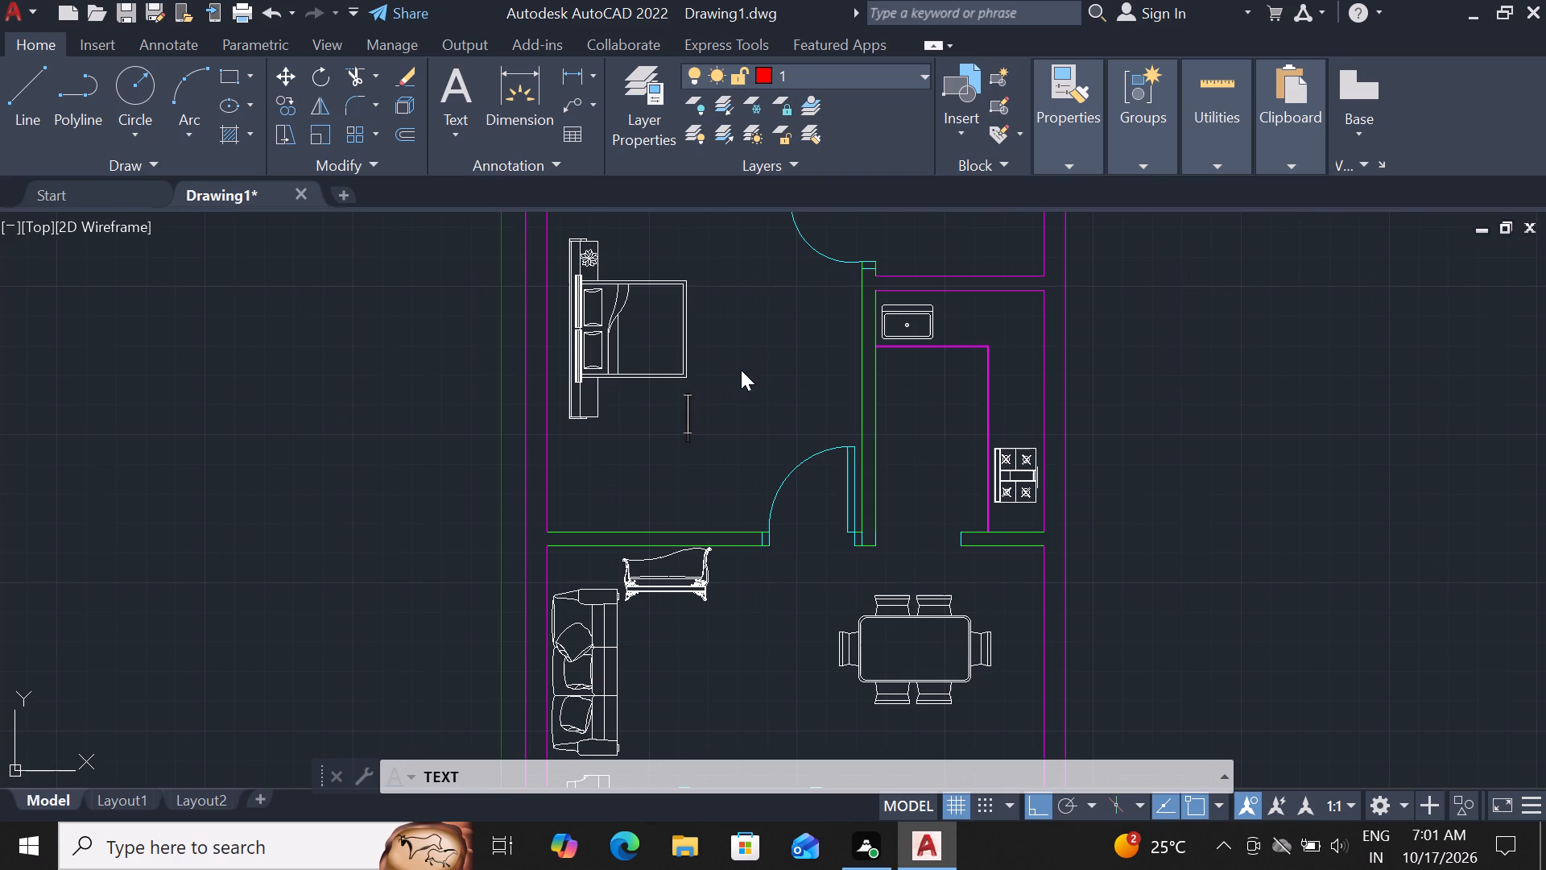
scroll(705, 432, "down", 1)
scroll(730, 331, "up", 1)
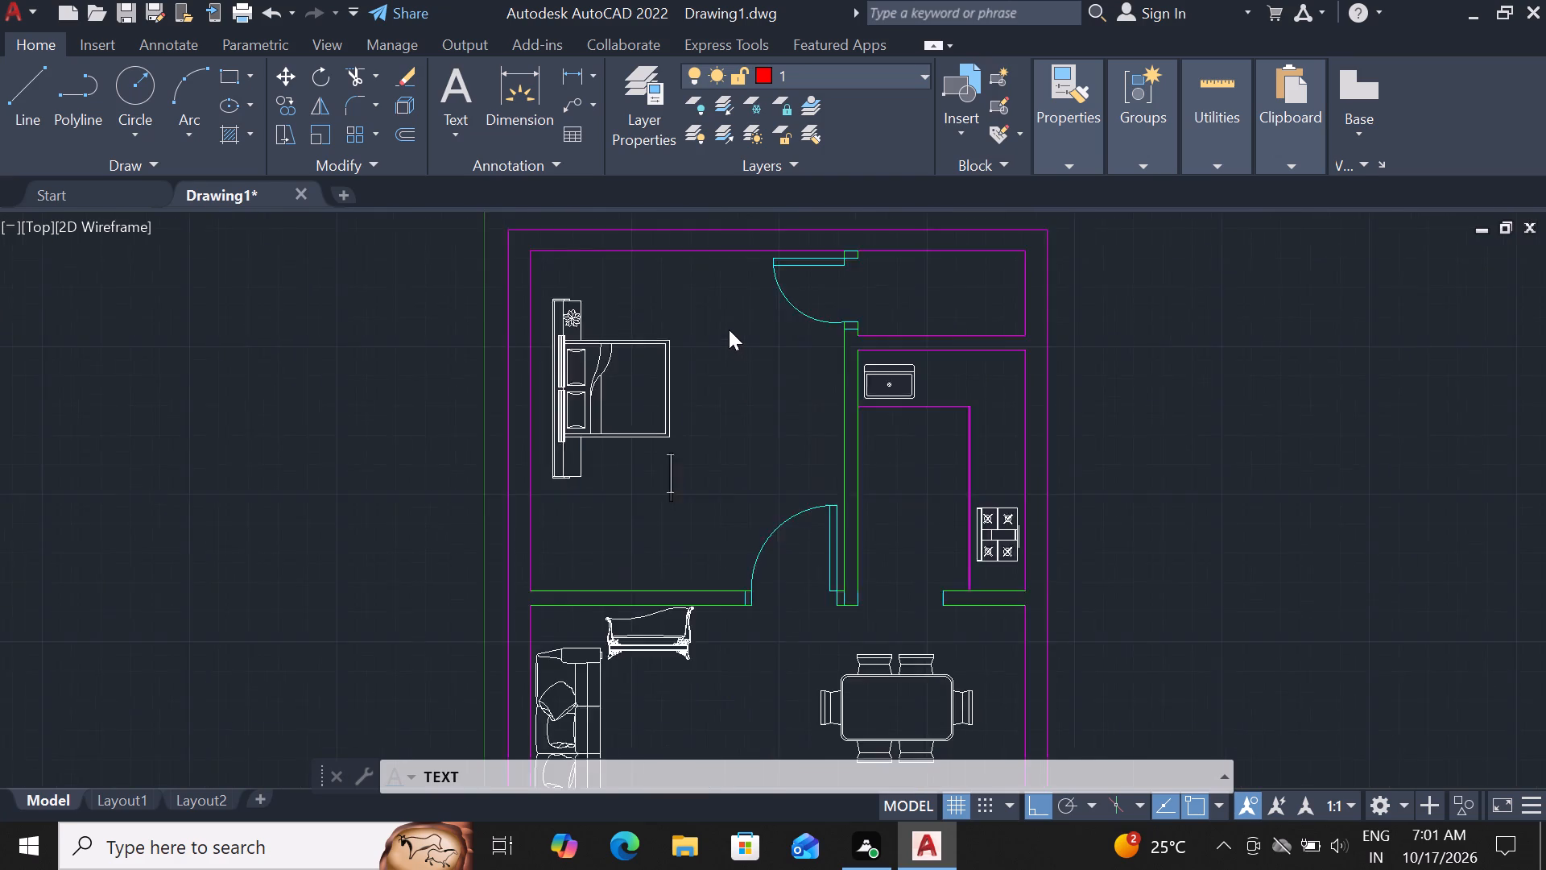
scroll(729, 329, "up", 1)
left_click(723, 369)
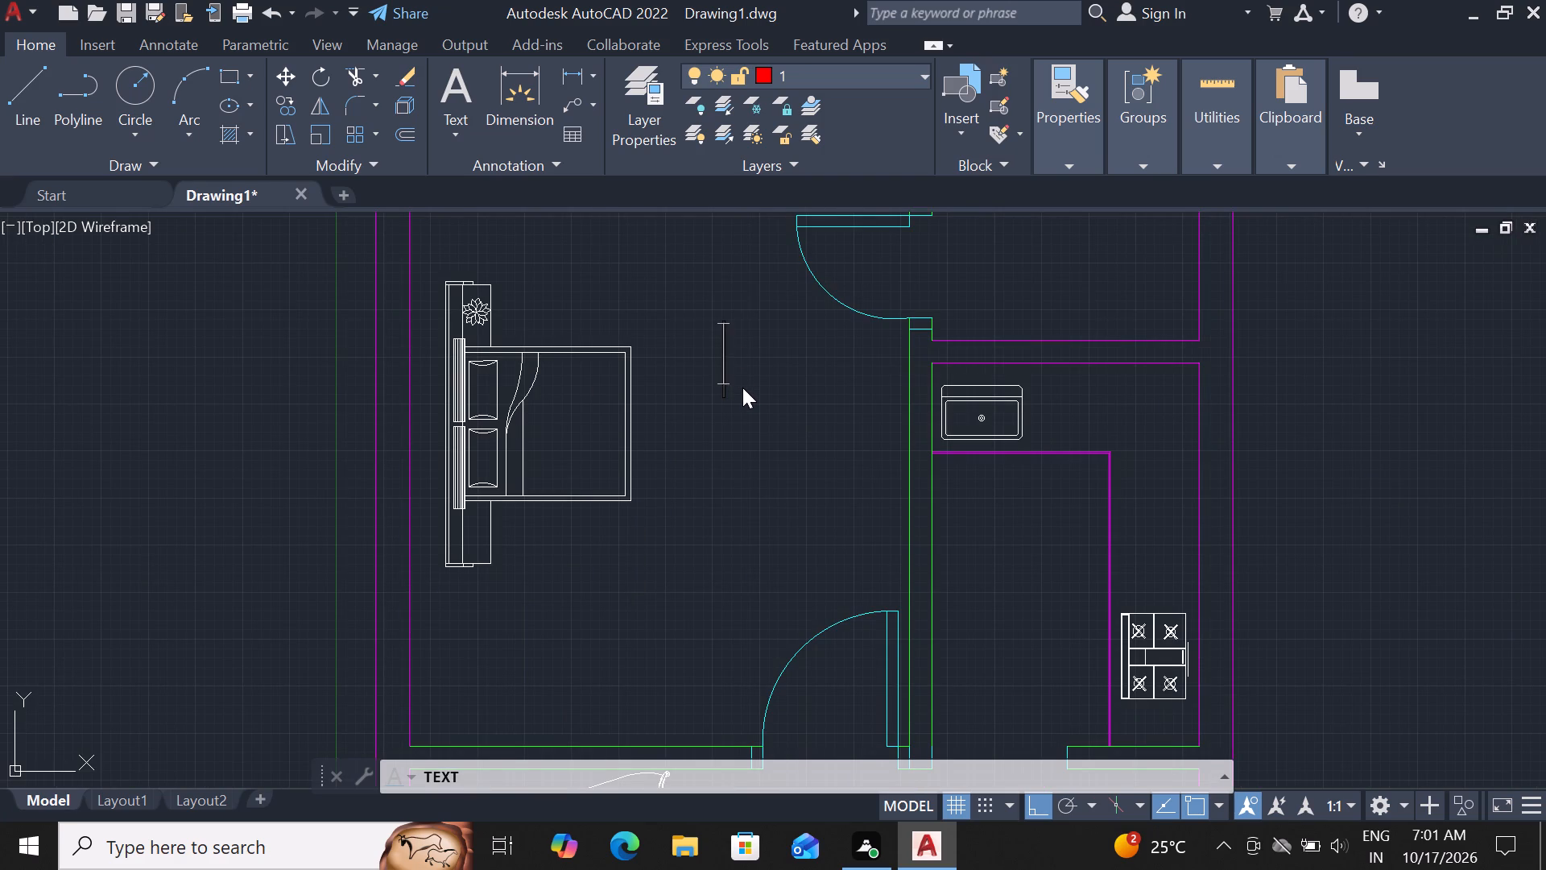
key("b")
key("e")
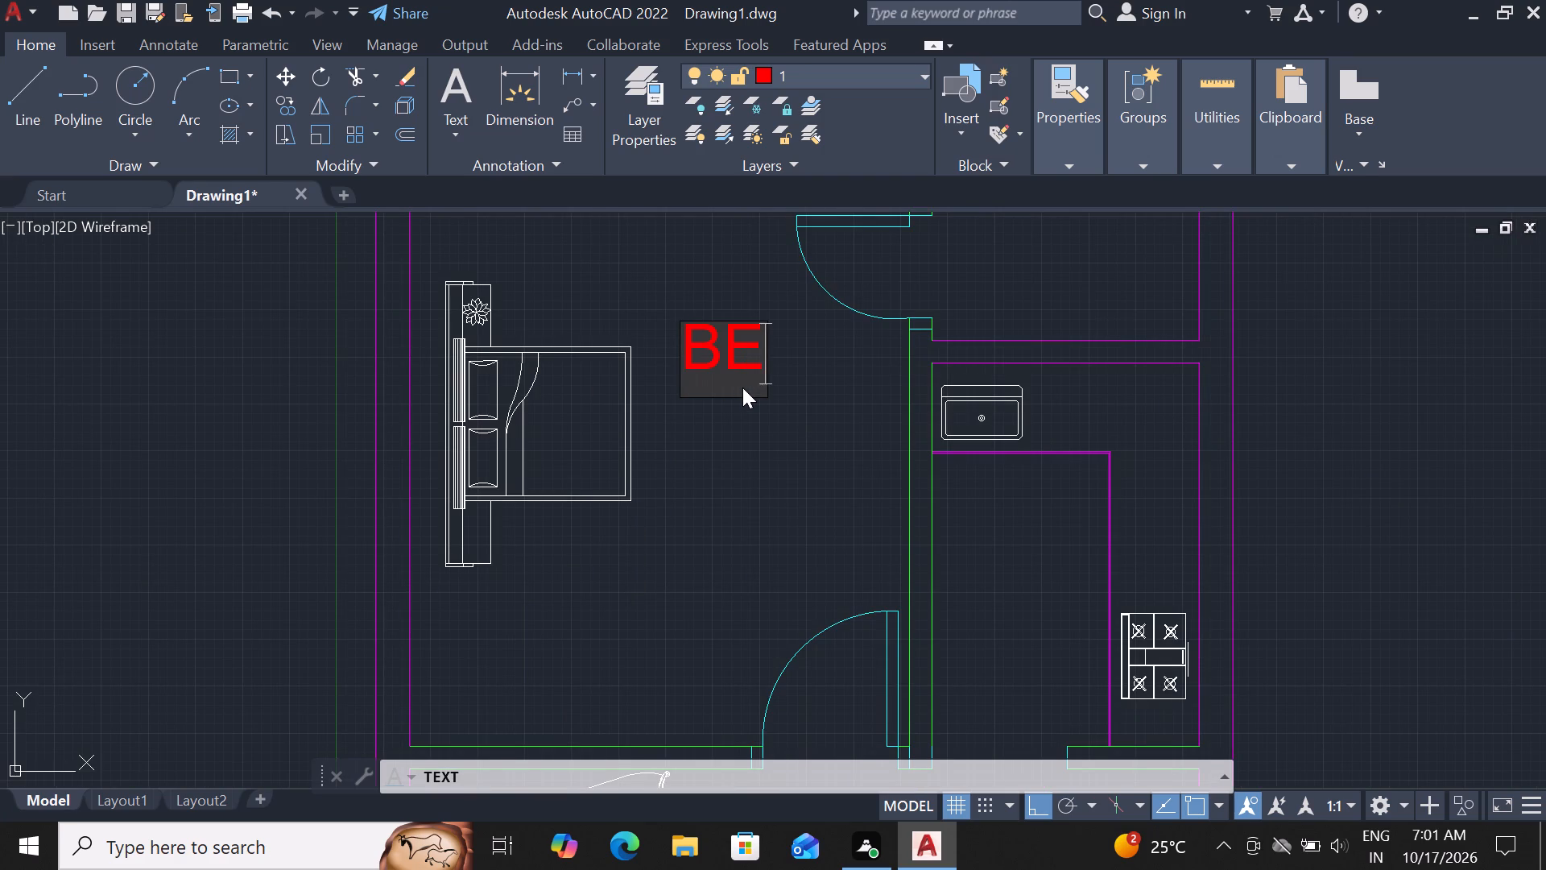
key("d")
key("Return")
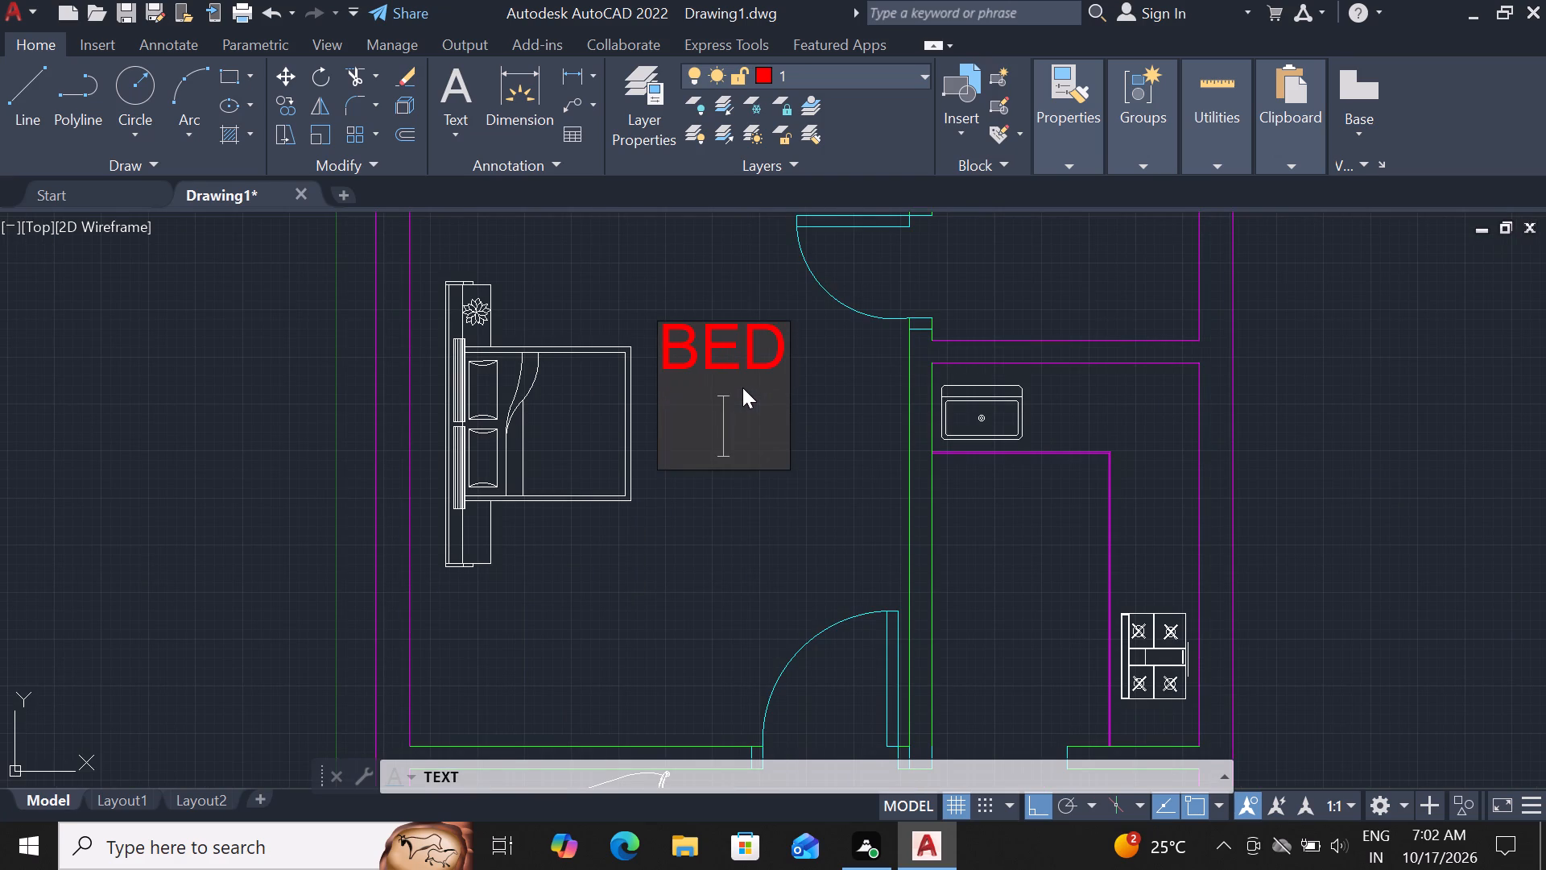
type("RR")
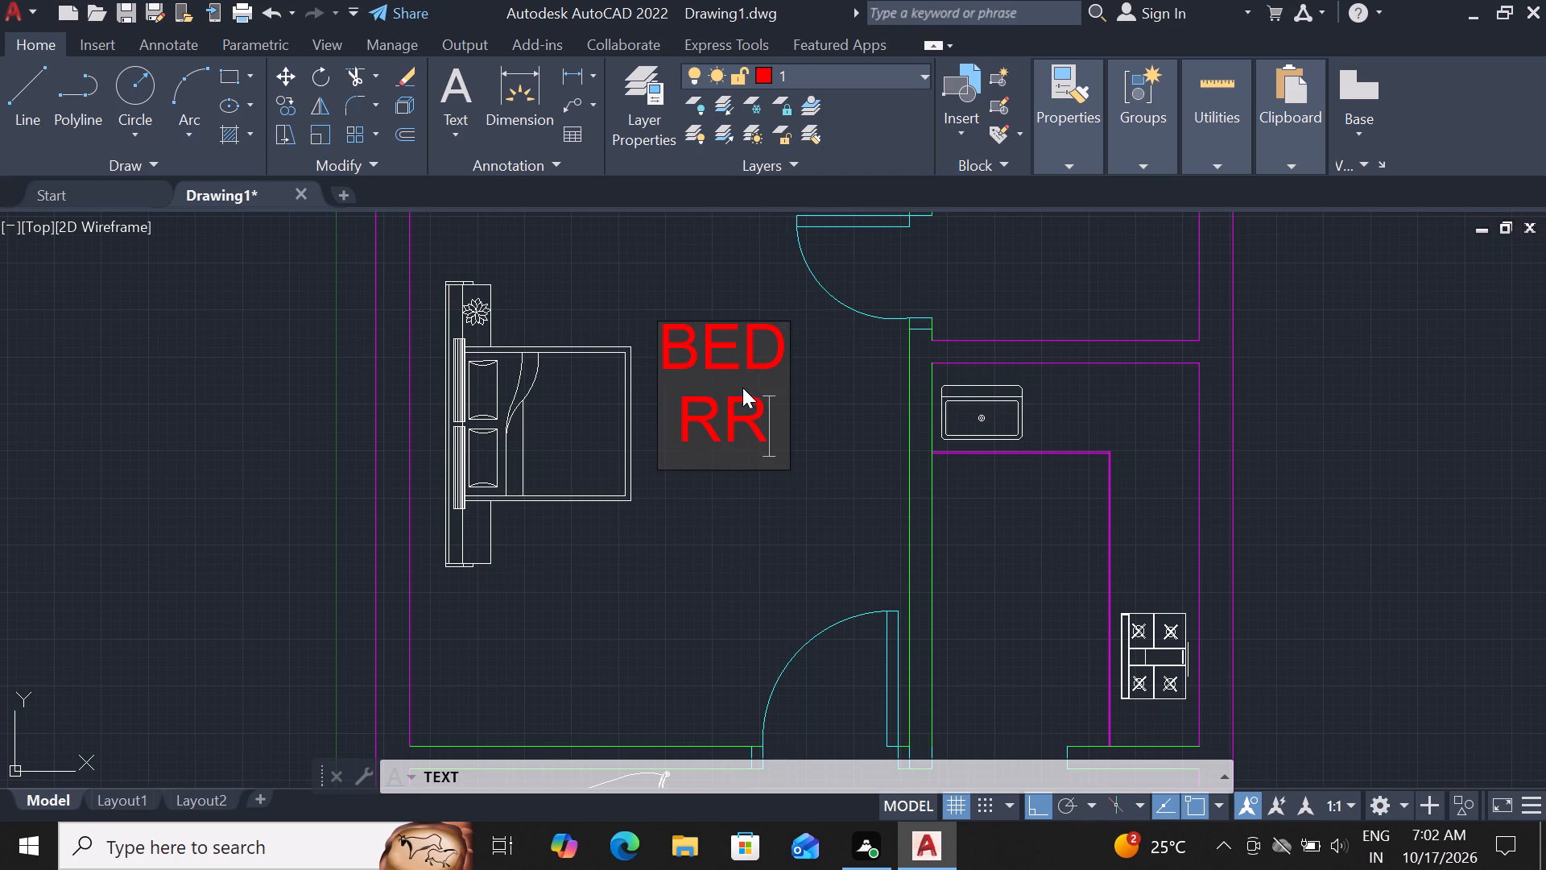
key("BackSpace")
type("OO")
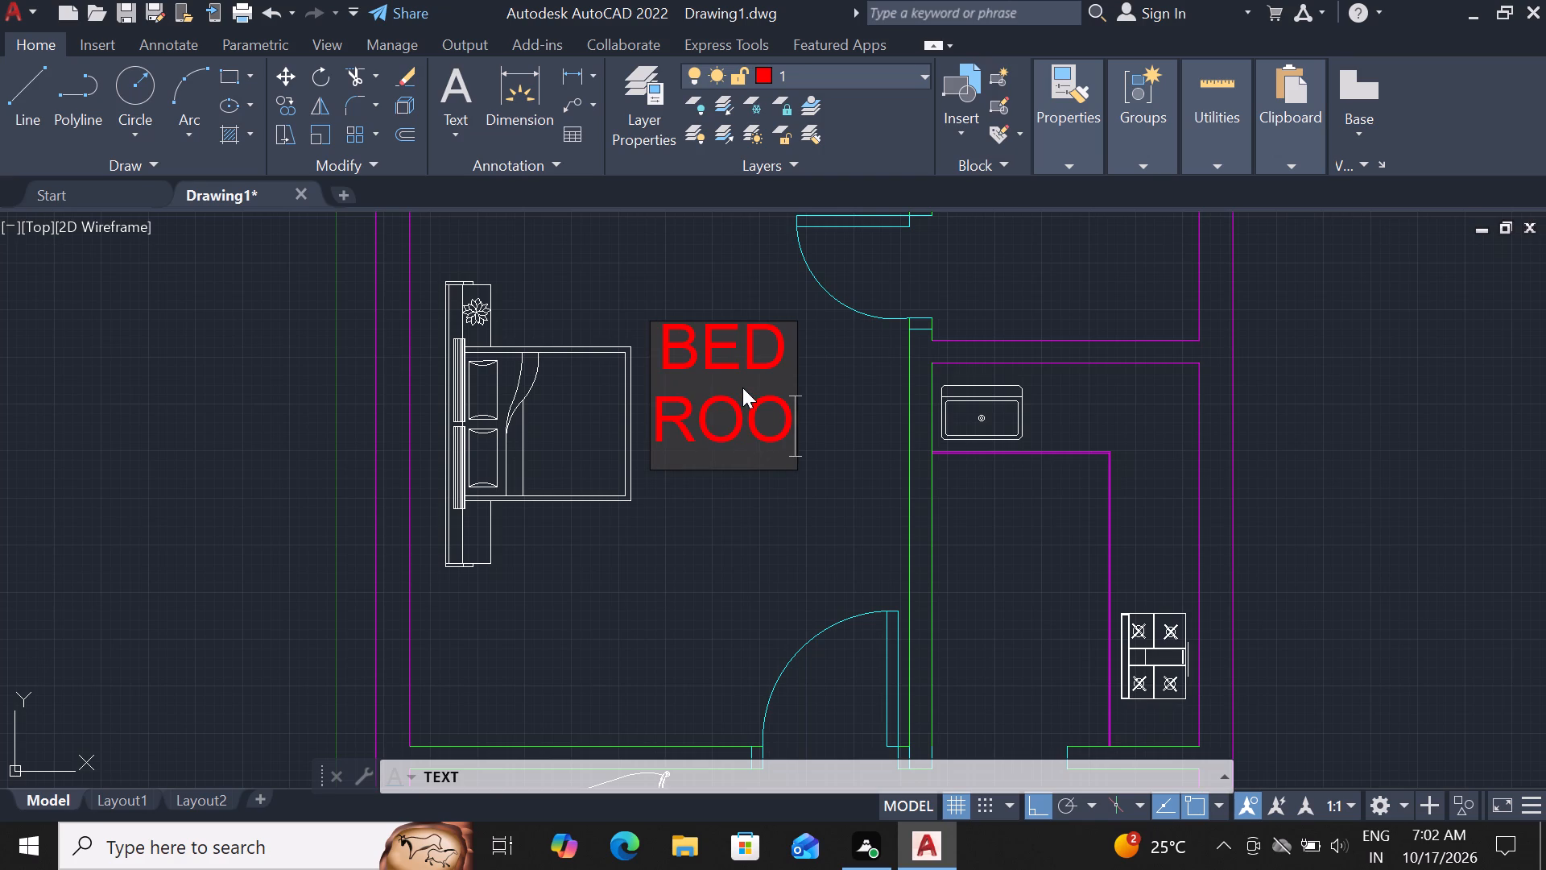
key("m")
key("Return")
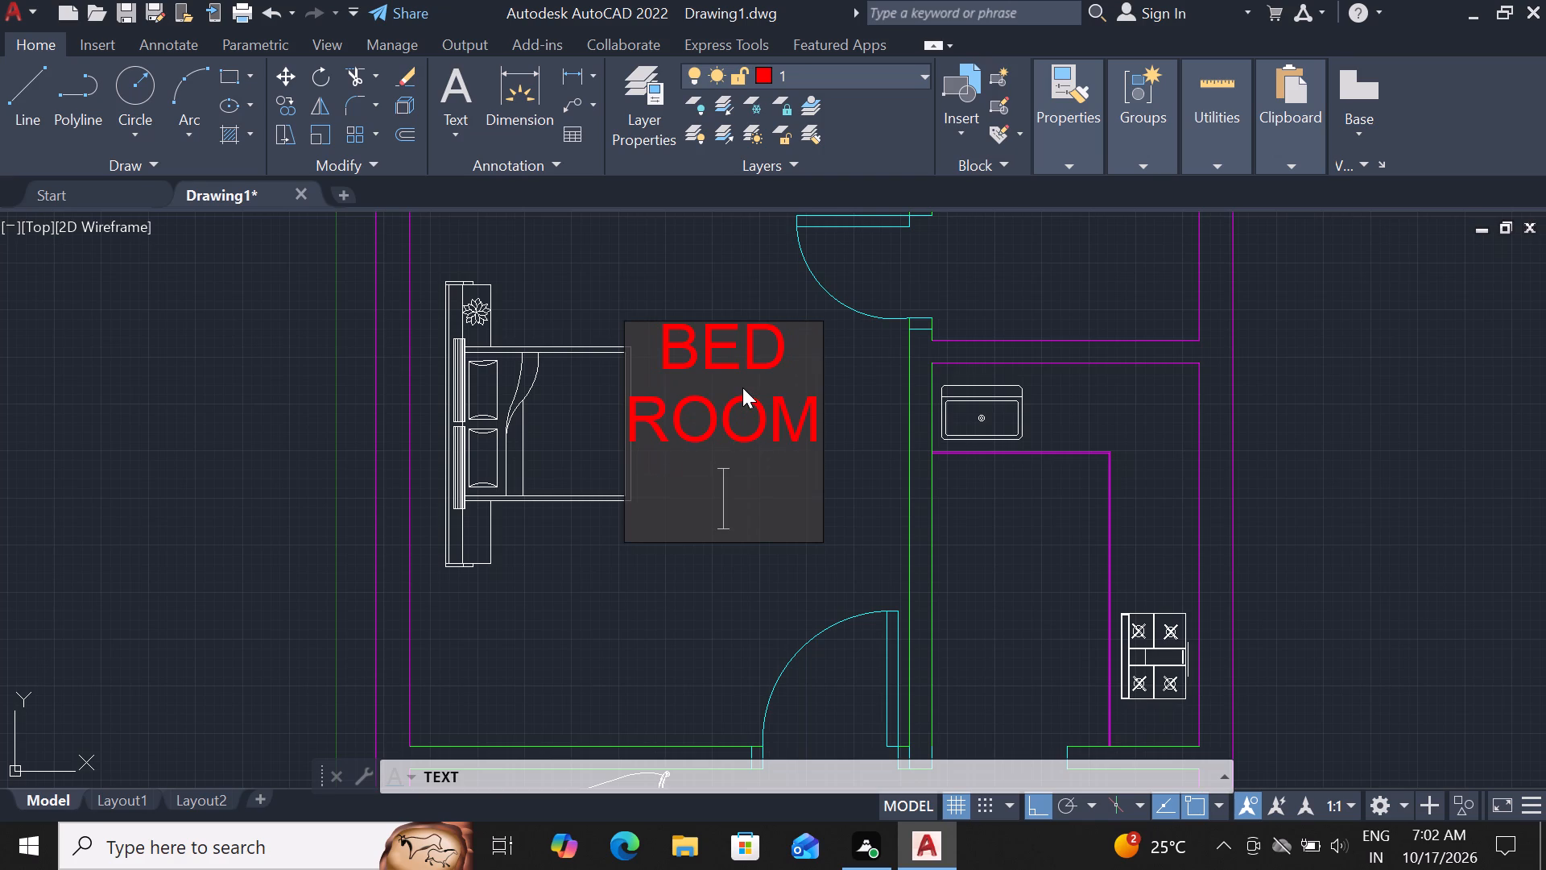
key("1")
key("1")
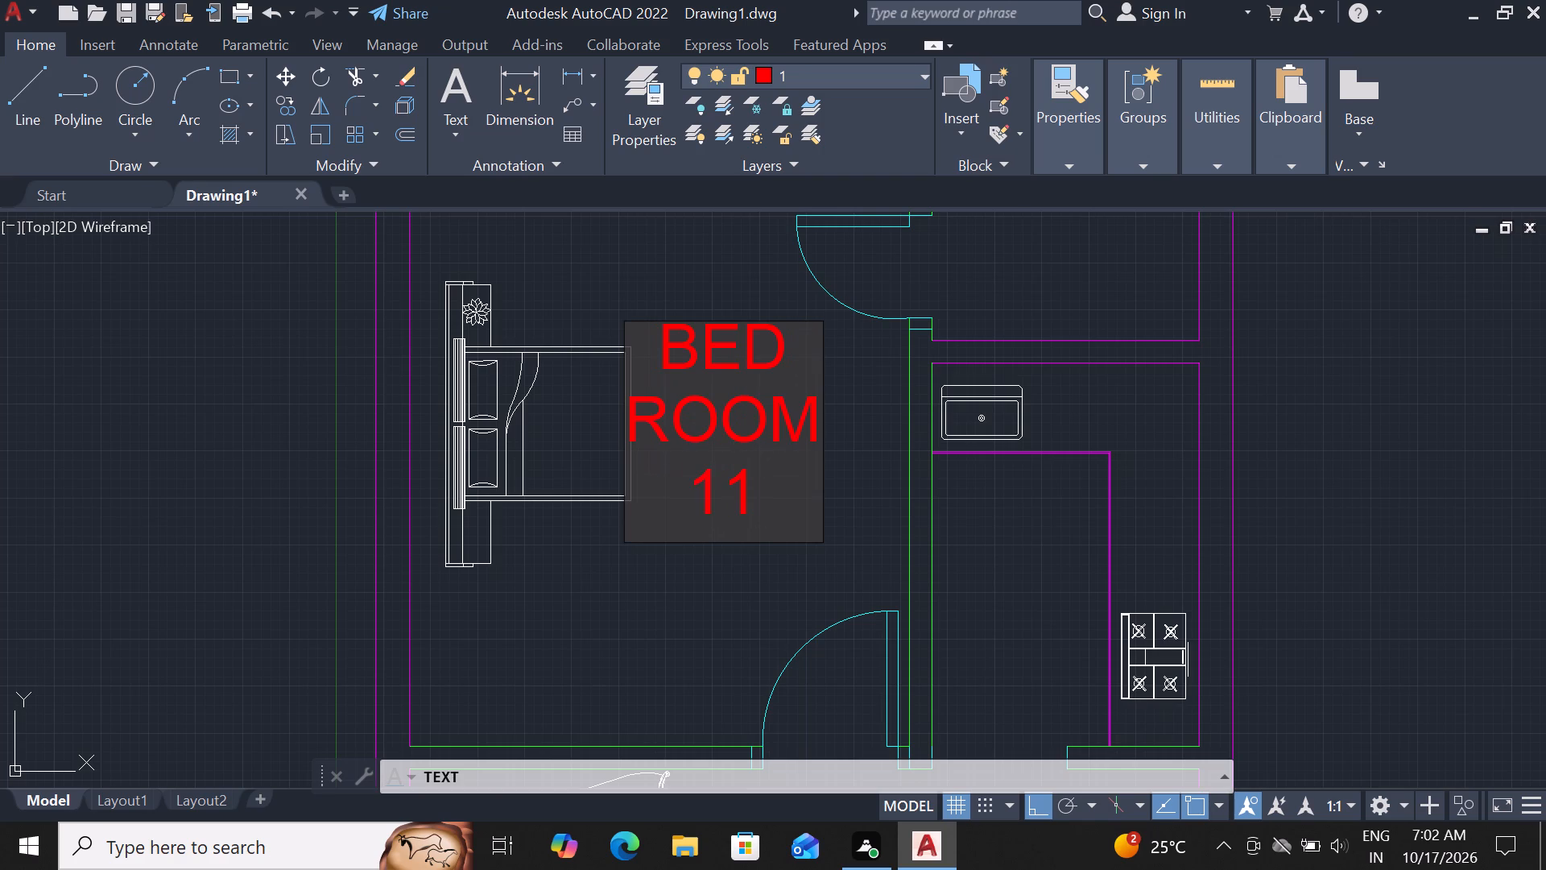
key("apostrophe")
key("x")
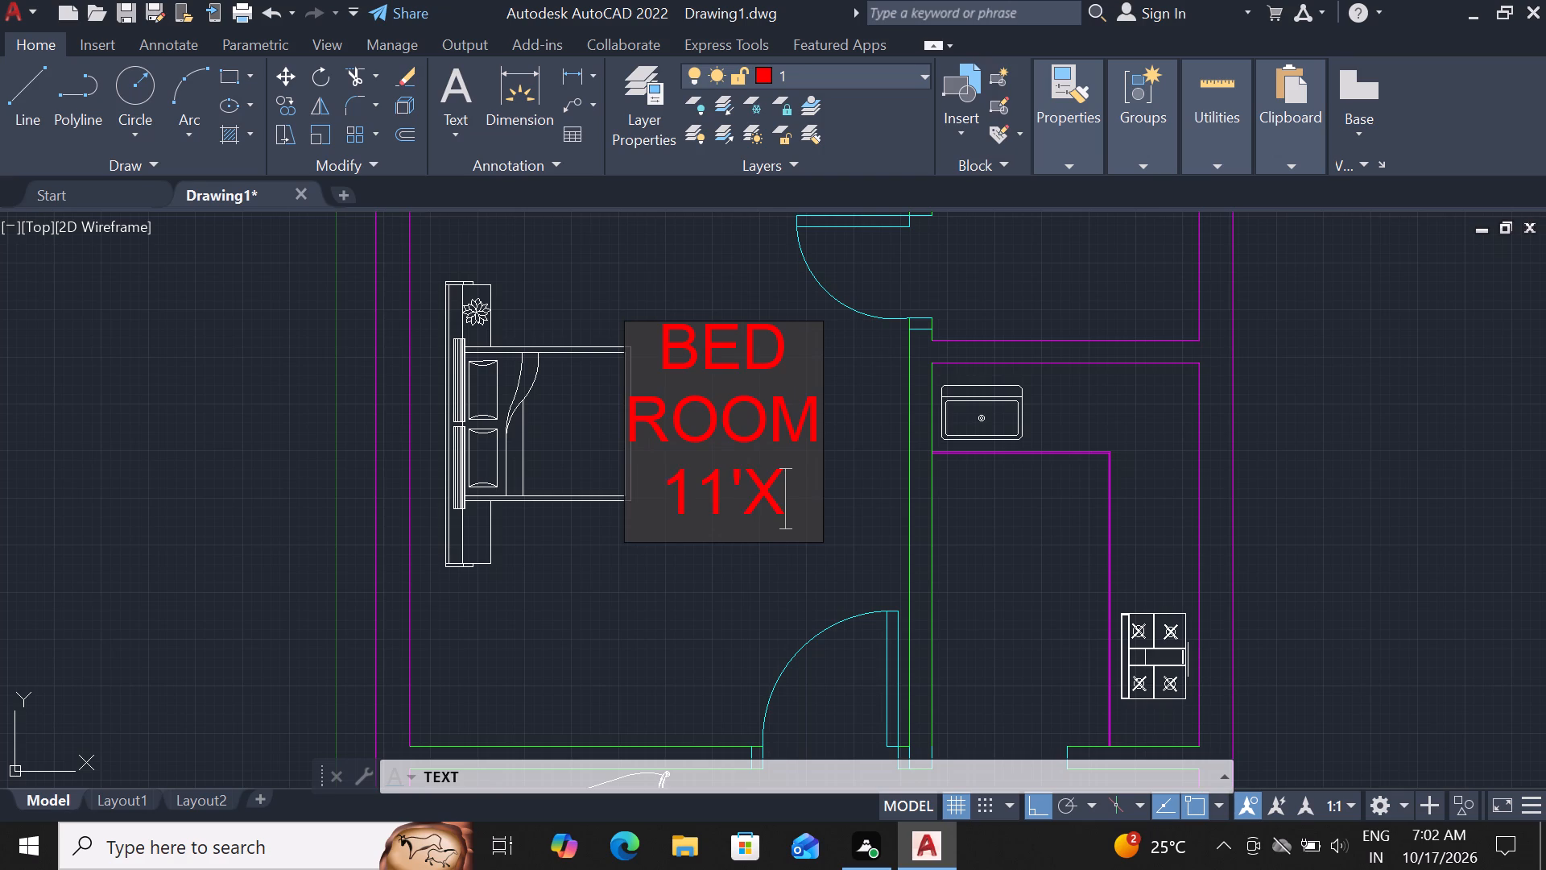
type("12")
key("apostrophe")
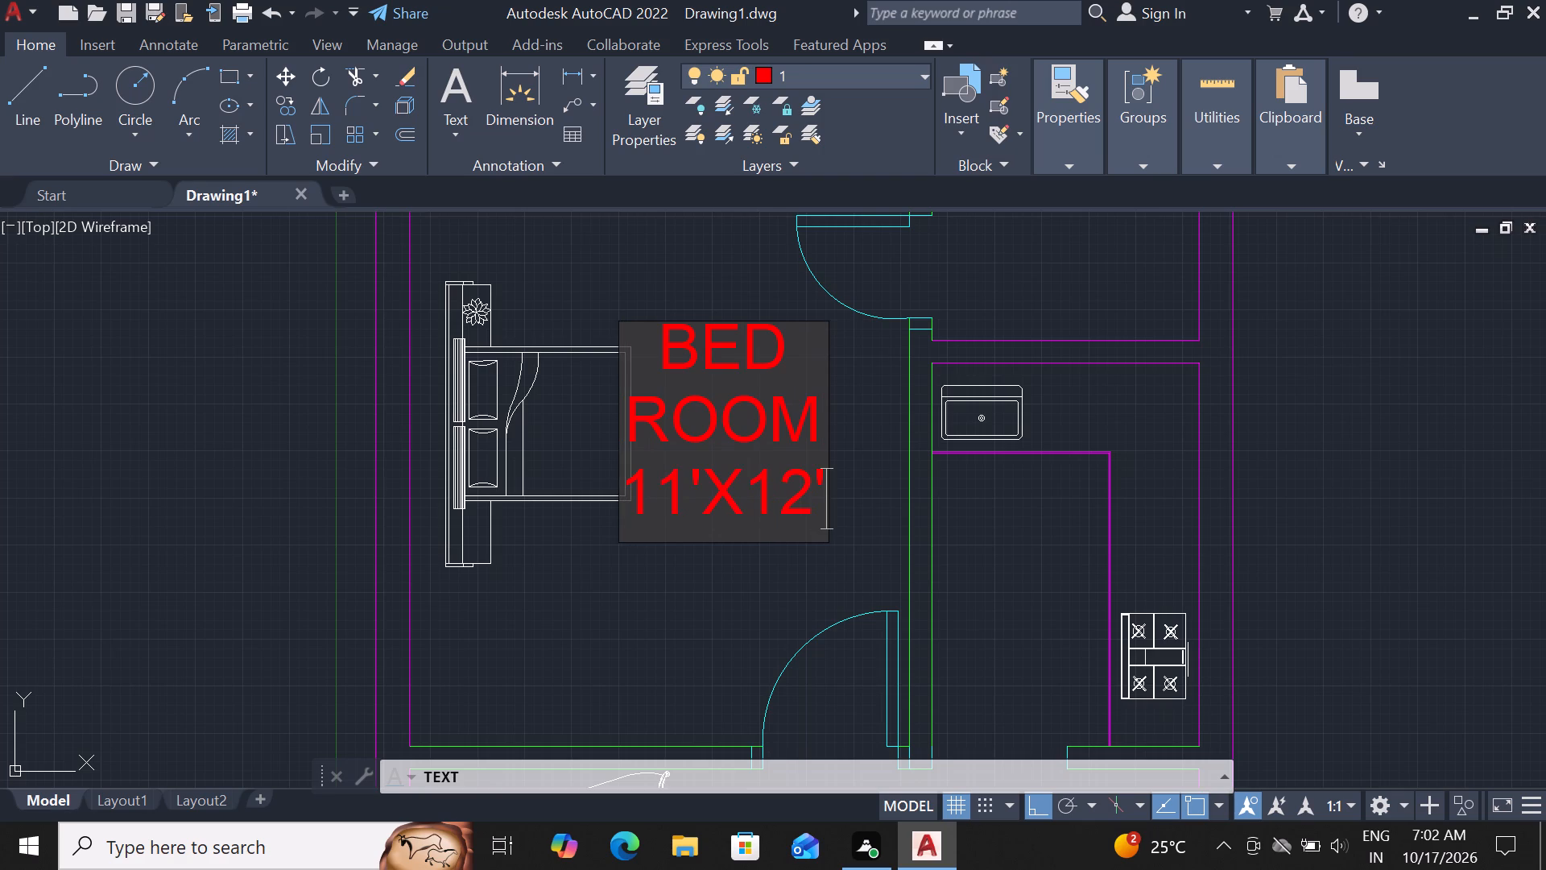
Label the small room above the kitchen with two text lines: O.T.S and 6'X3'7".
scroll(750, 364, "down", 3)
scroll(805, 337, "up", 2)
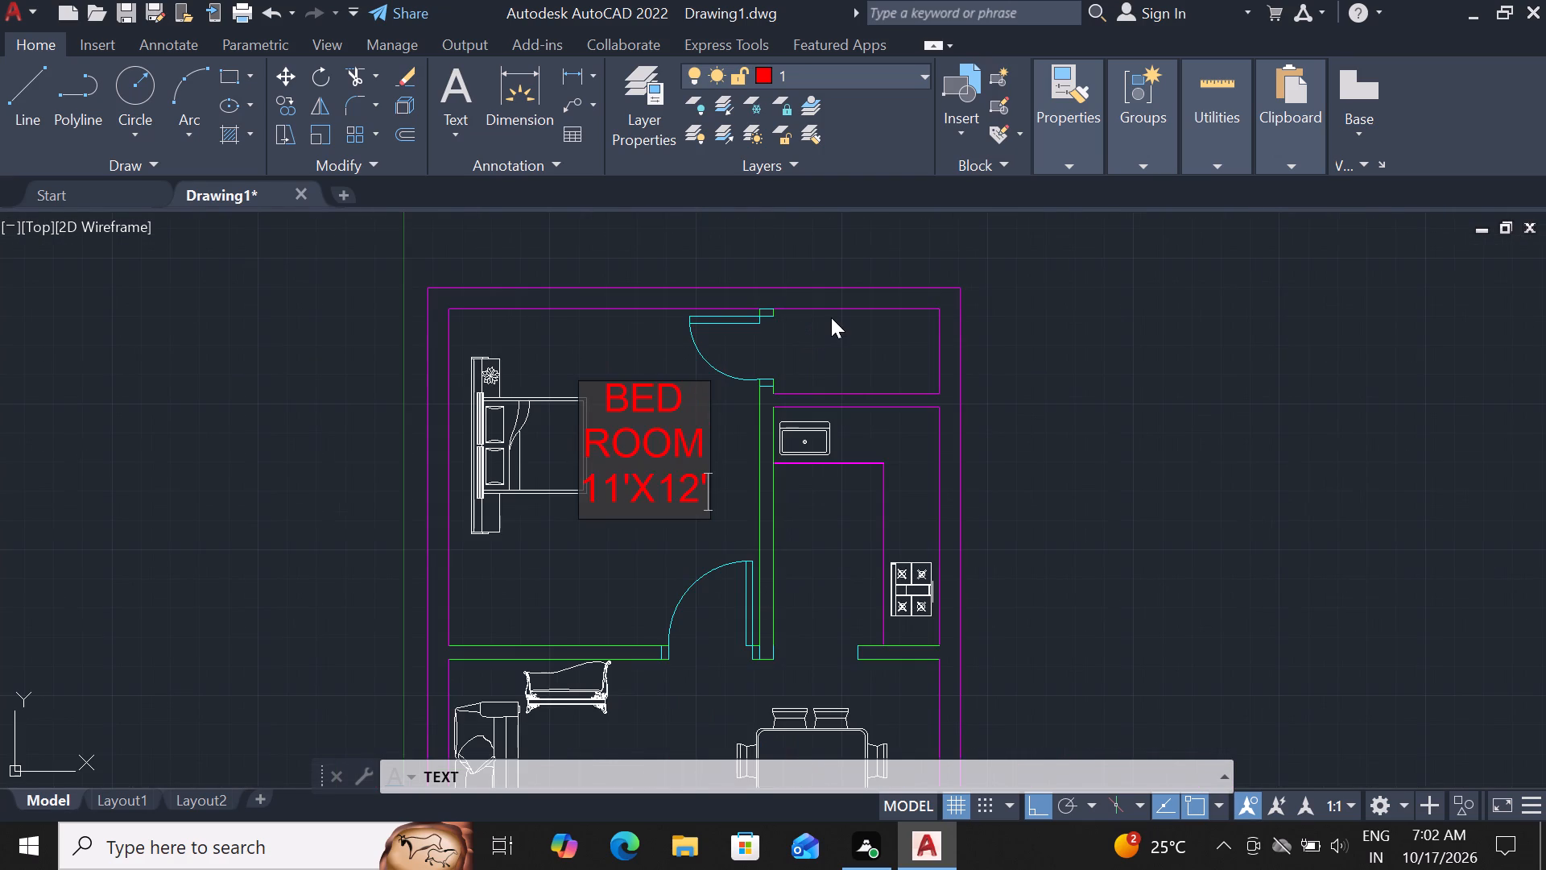
scroll(831, 317, "up", 1)
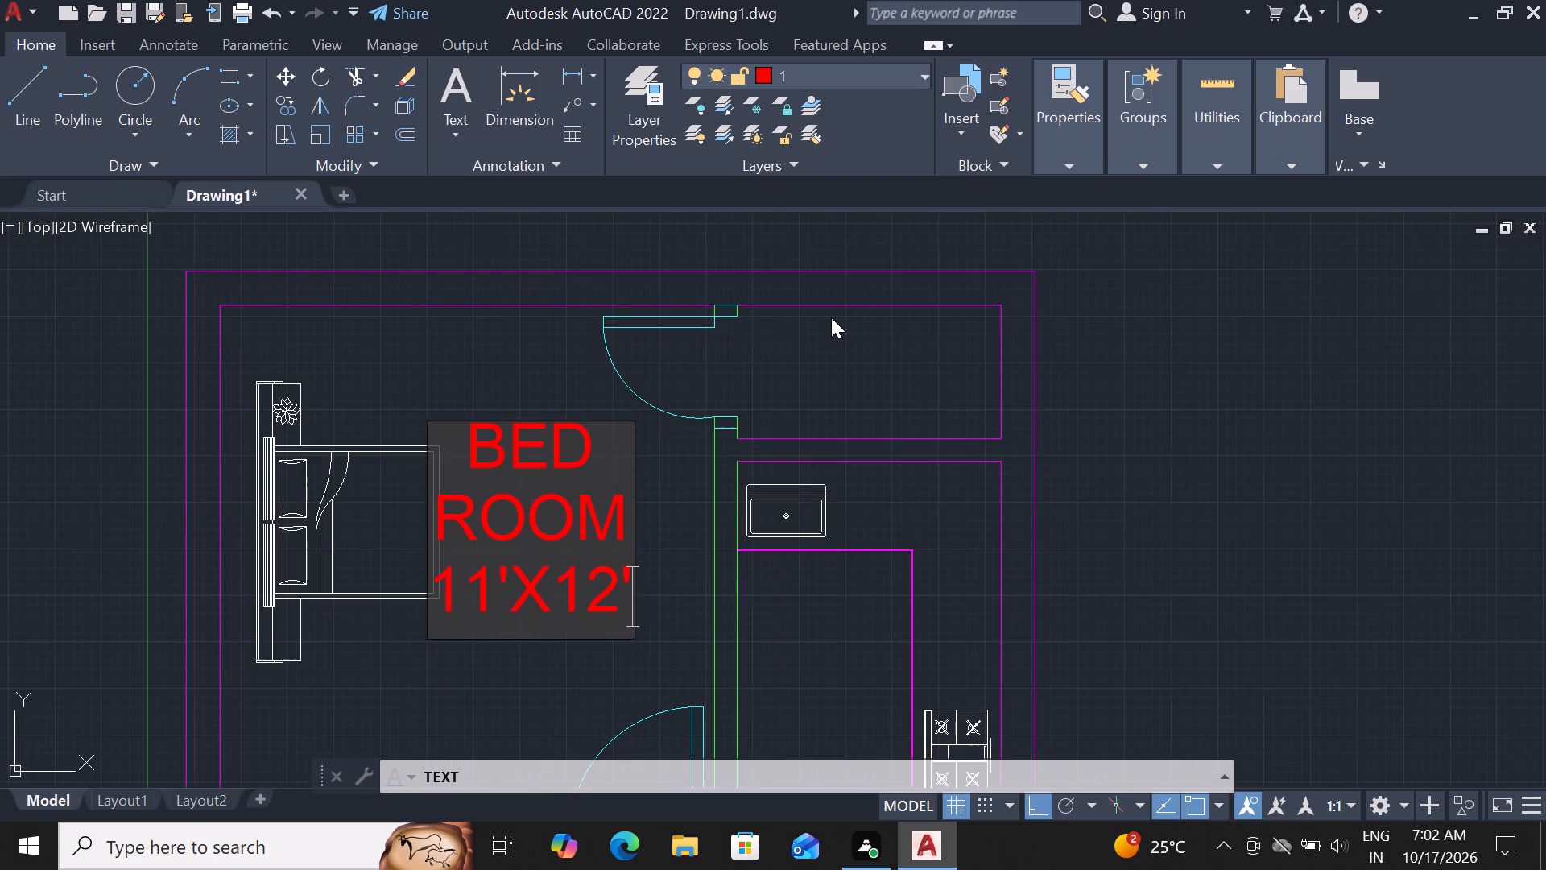
scroll(847, 317, "up", 1)
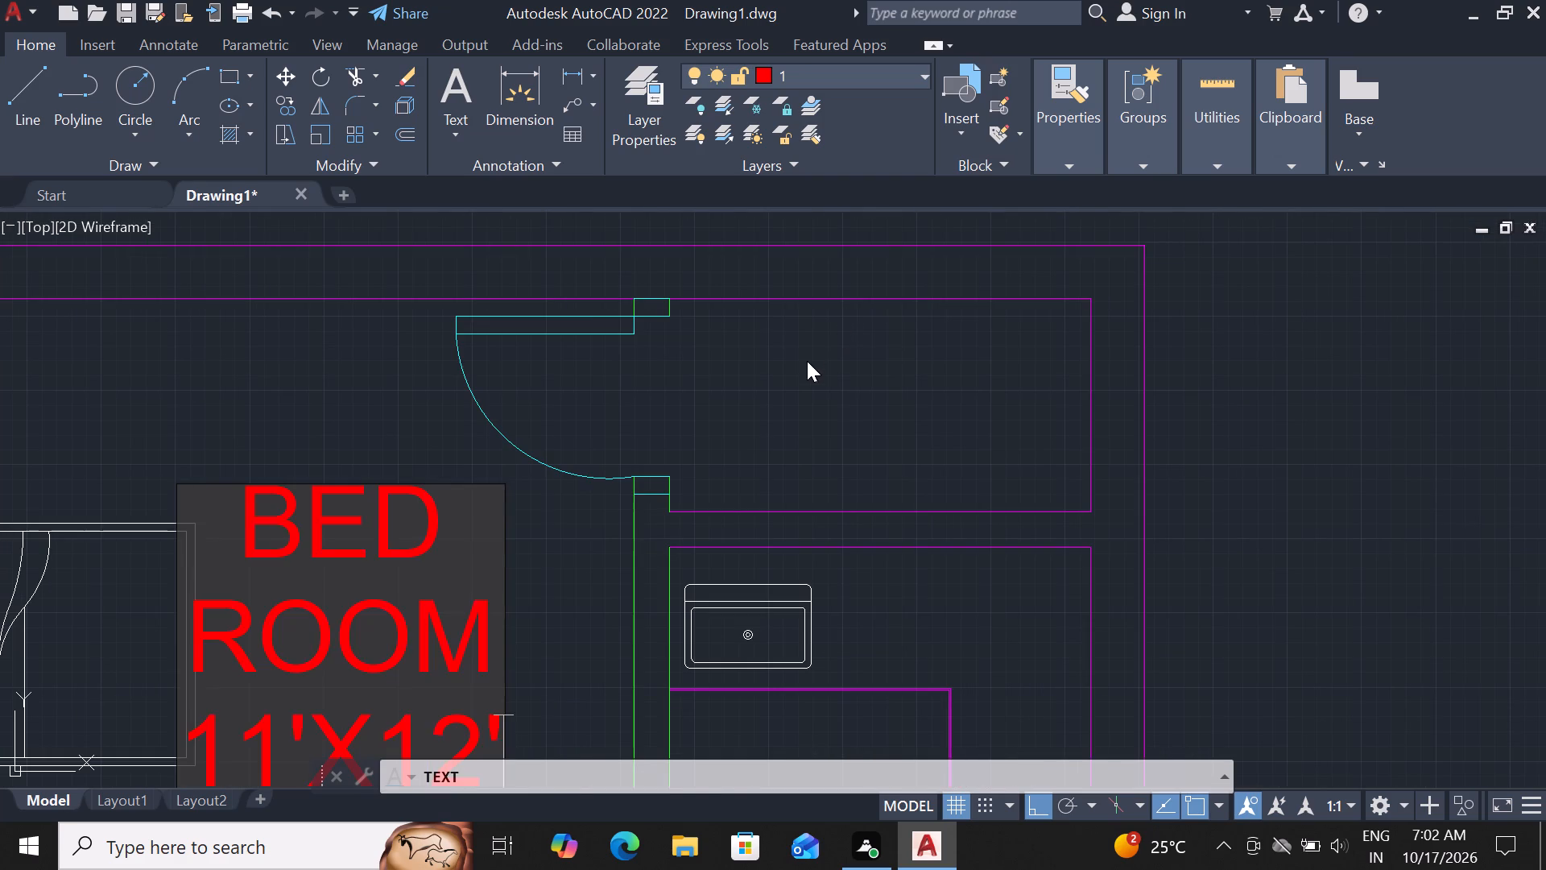
left_click(804, 361)
left_click(817, 381)
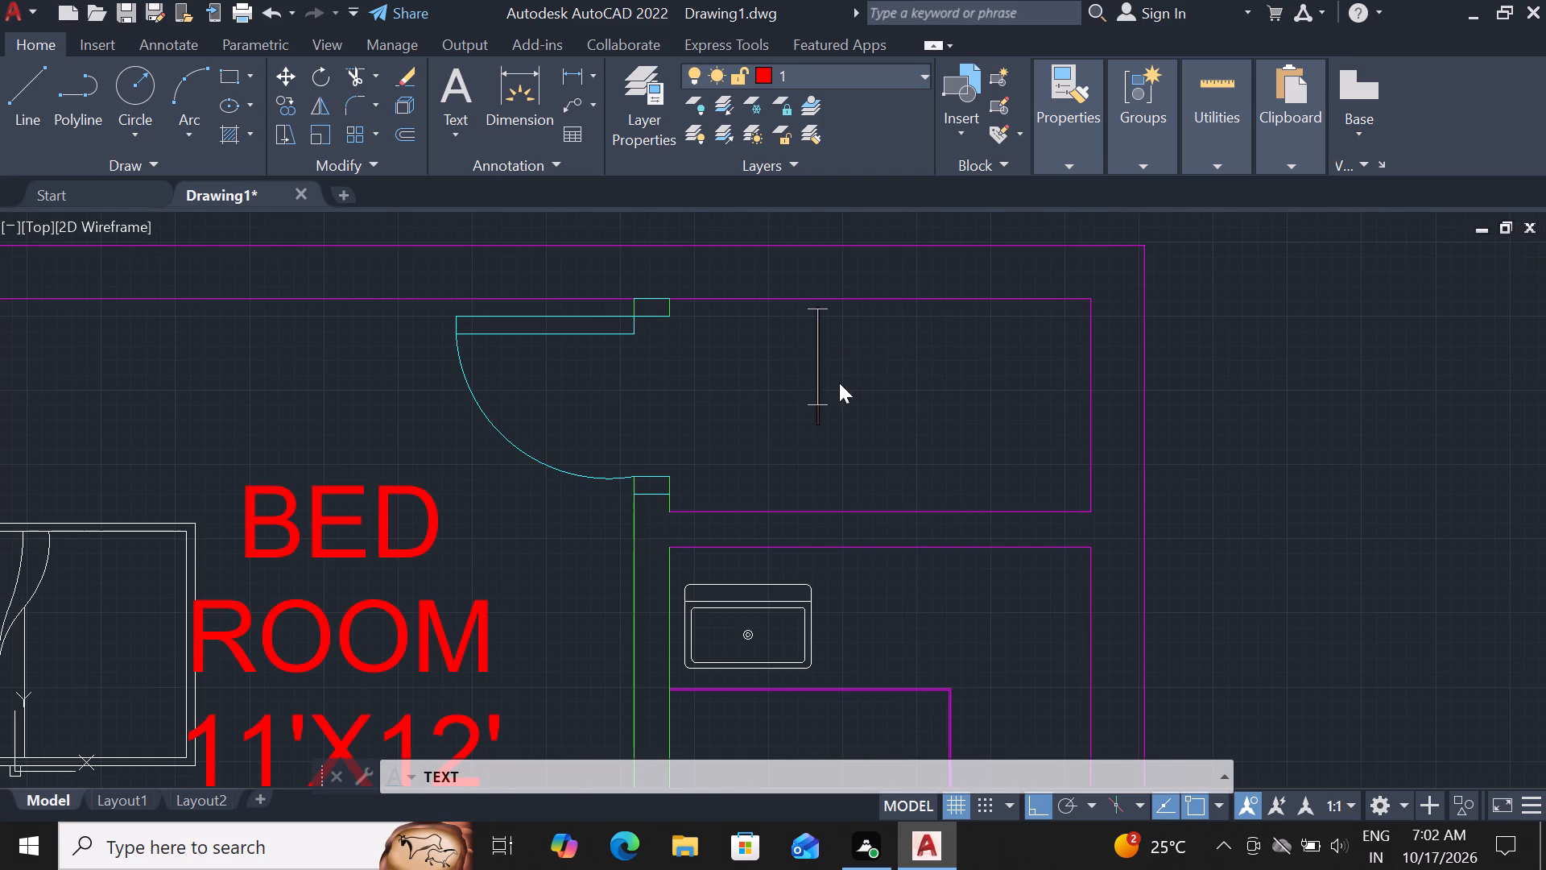
key("o")
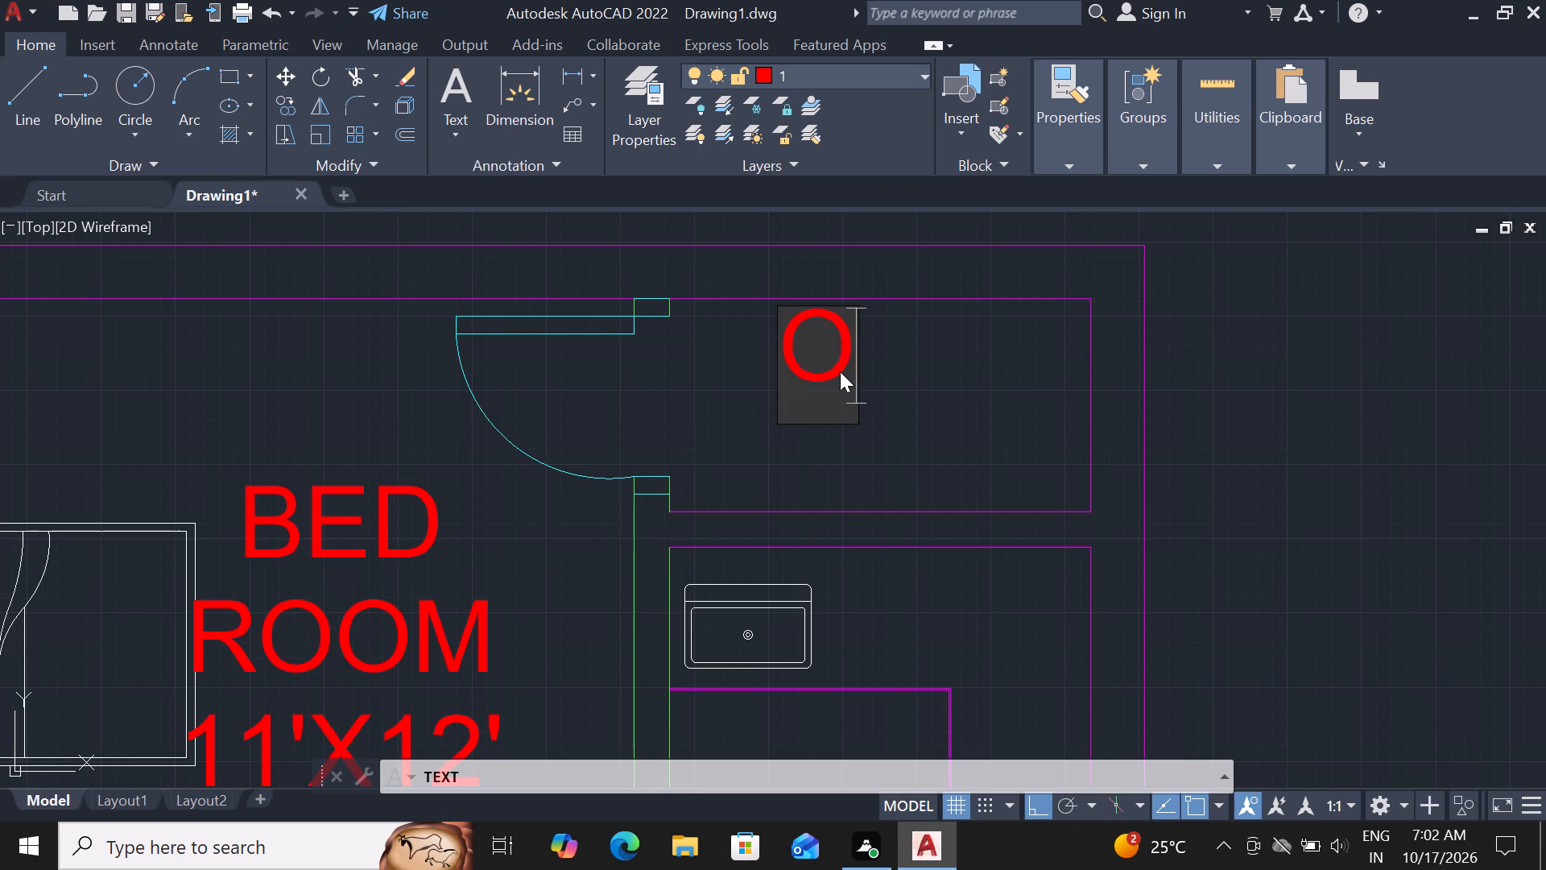
key("period")
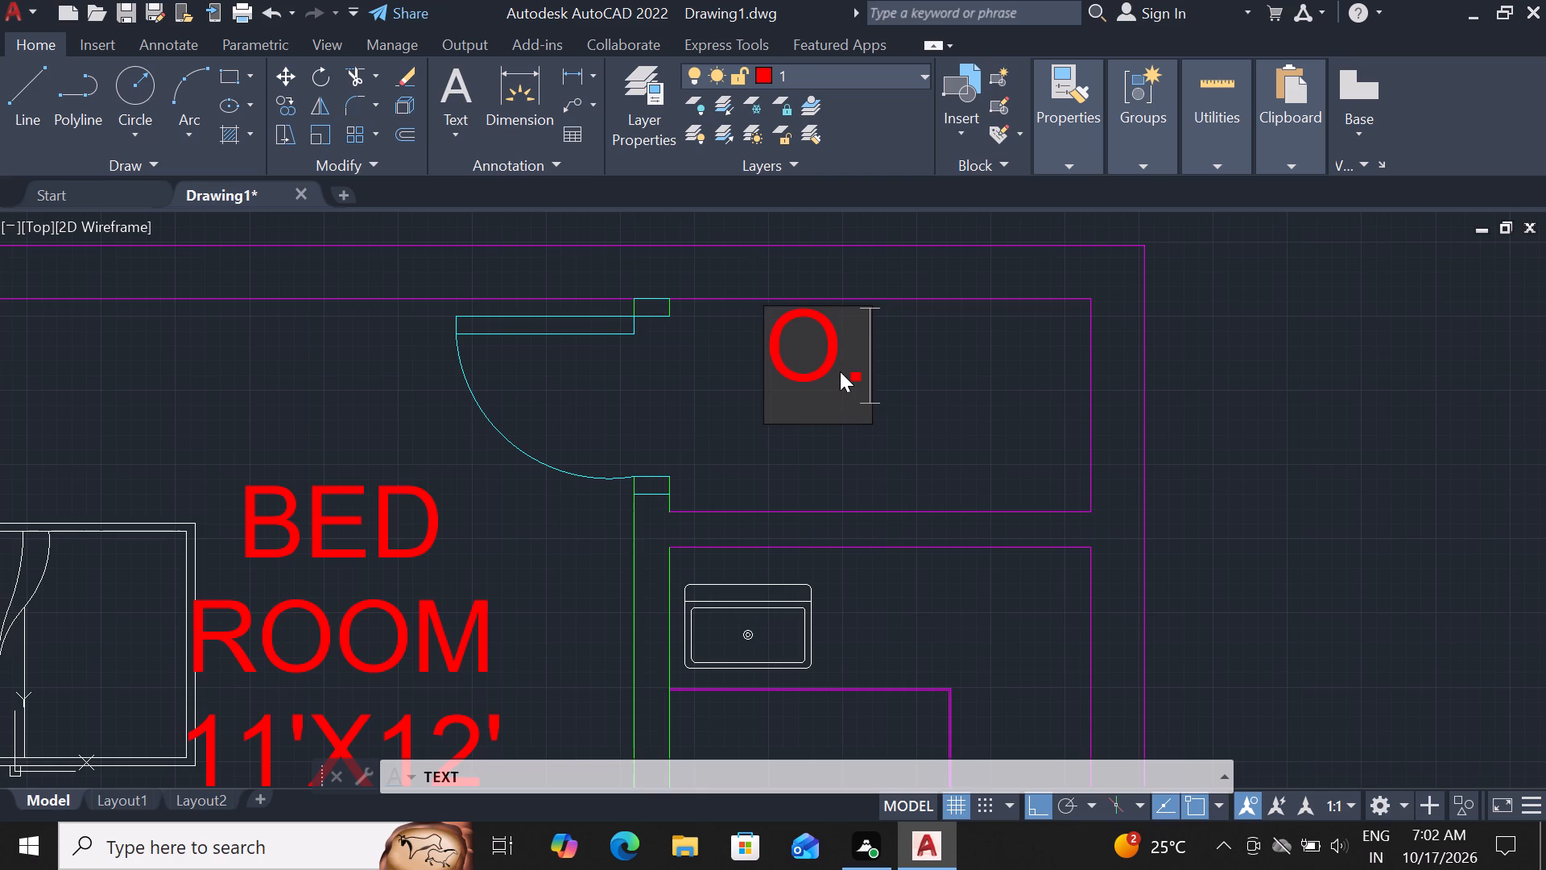
type("T.")
key("s")
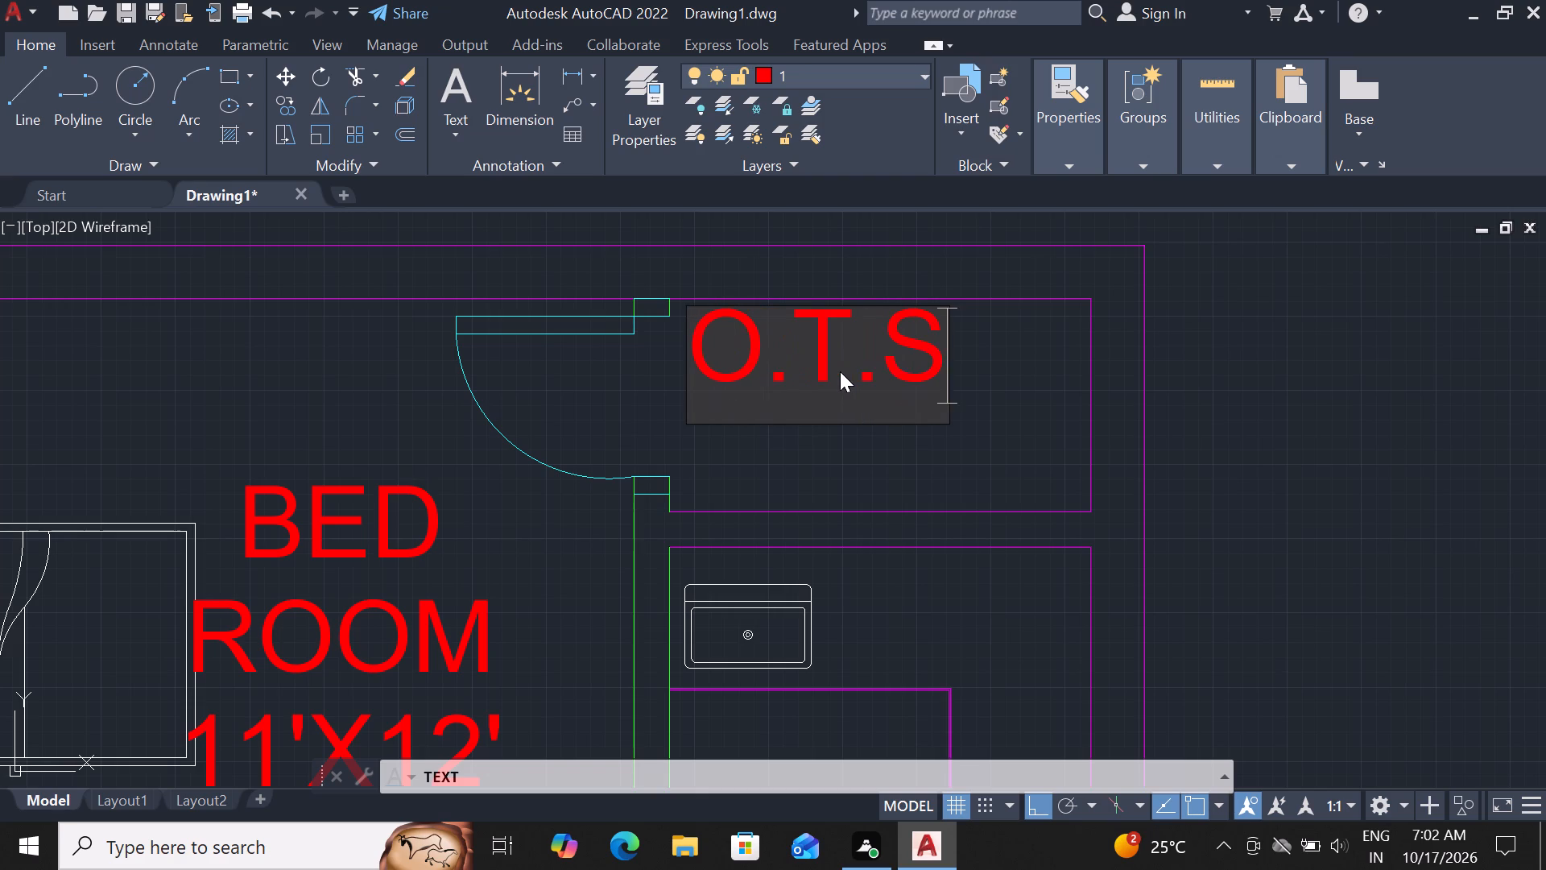
key("Return")
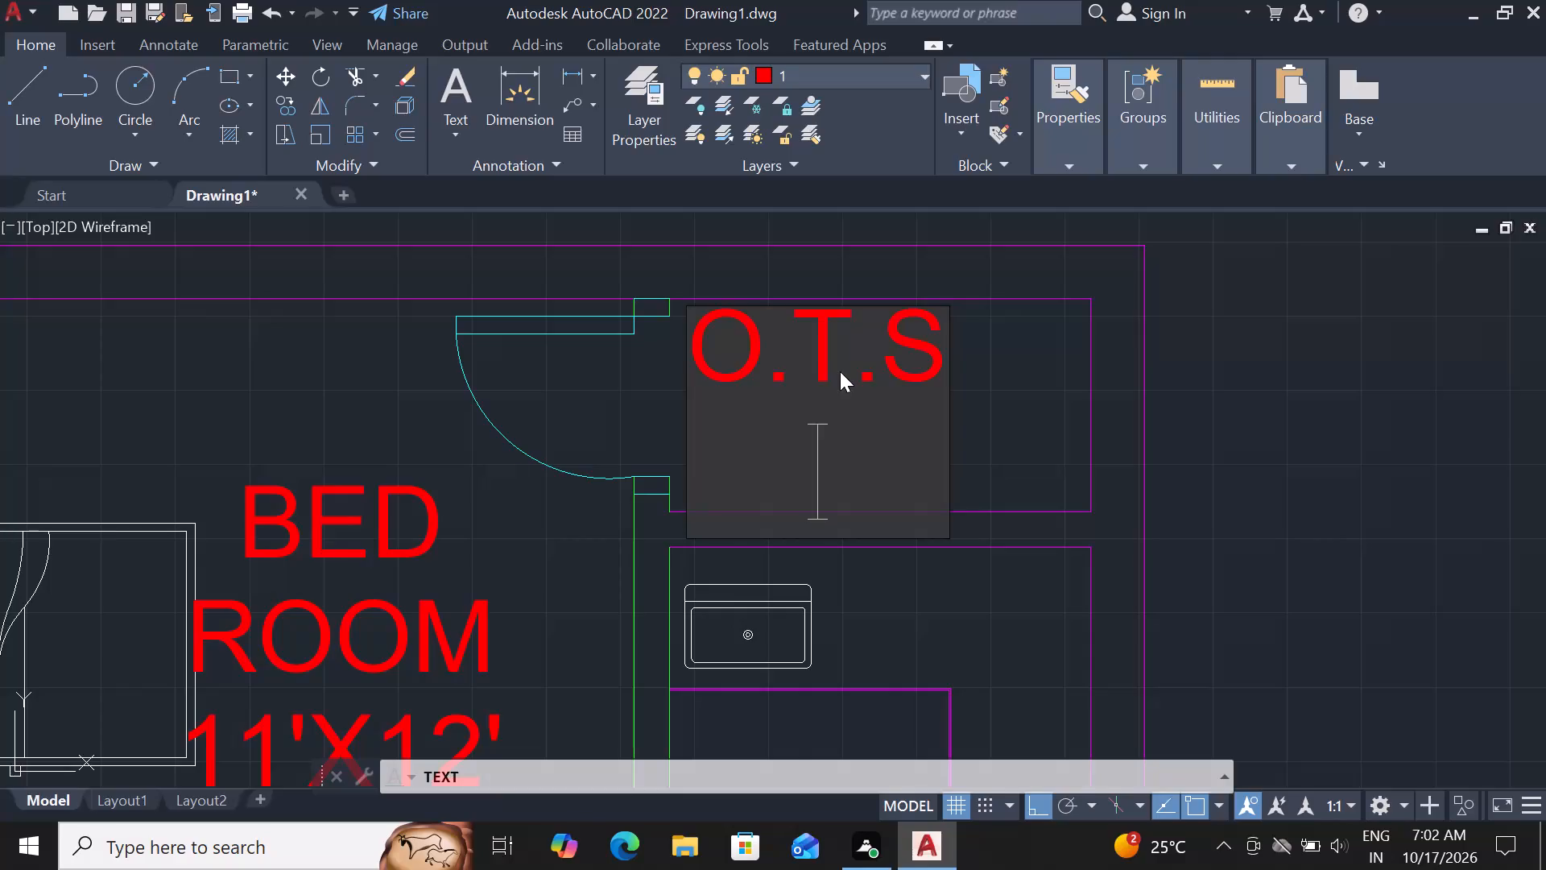
key("6")
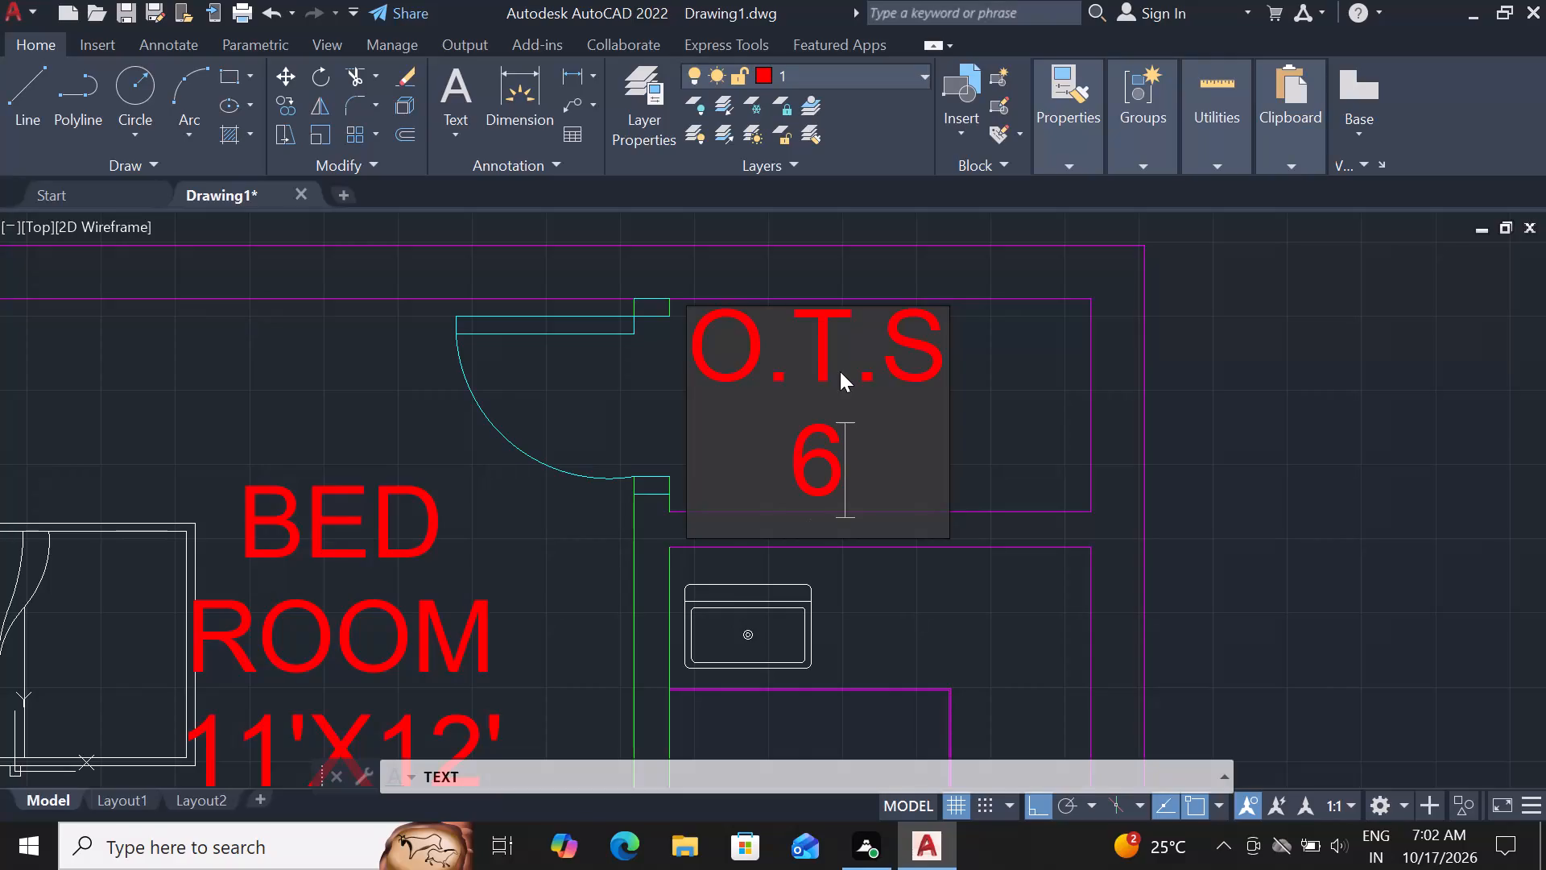
key("apostrophe")
key("x")
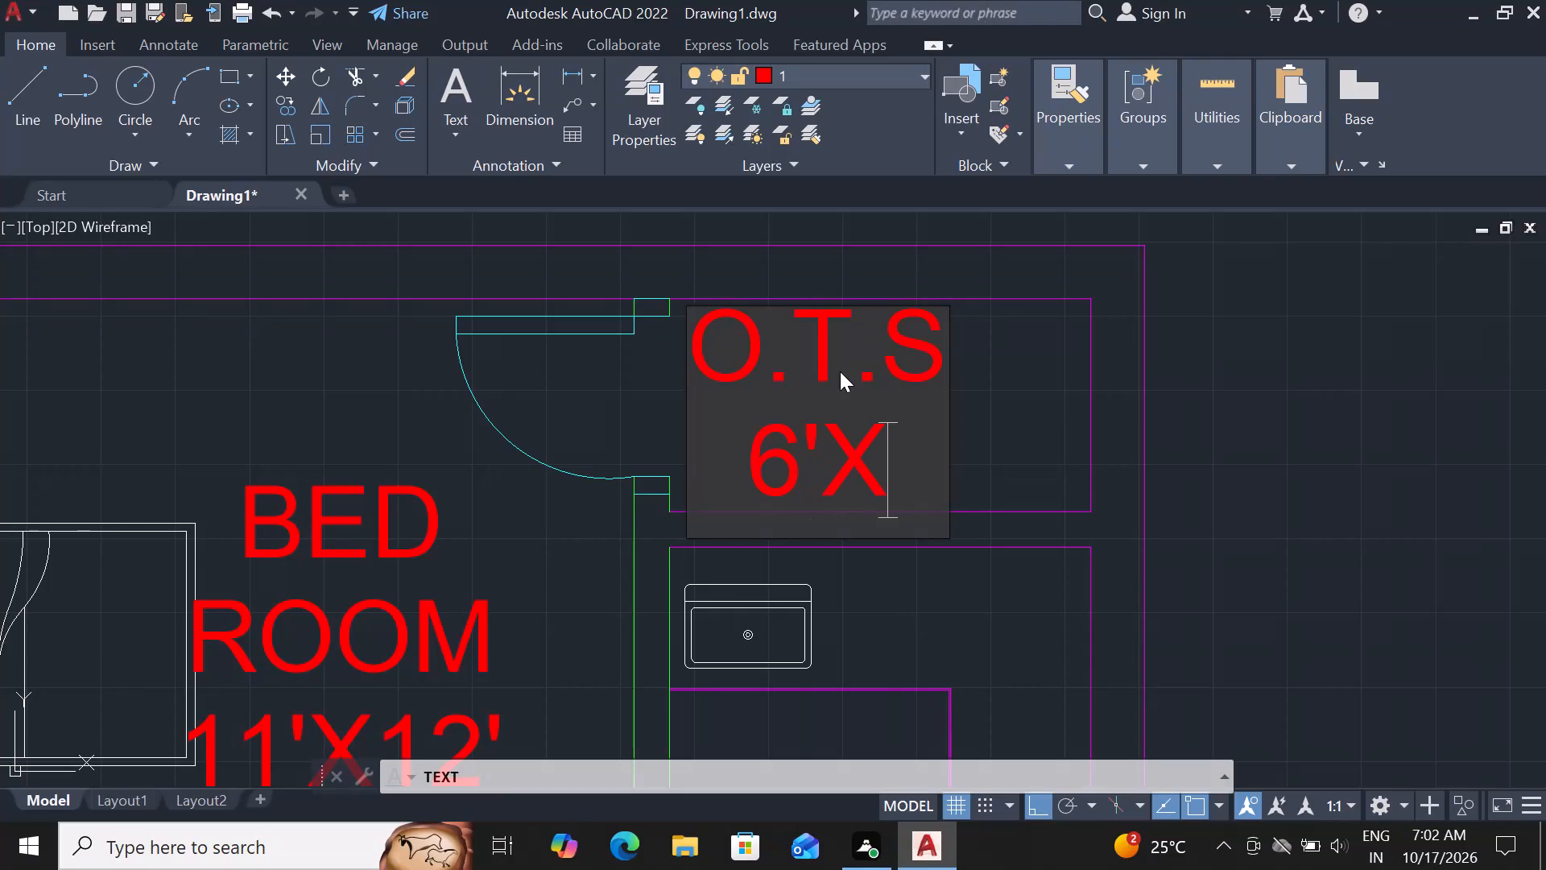
type("3'7")
key("shift+quotedbl")
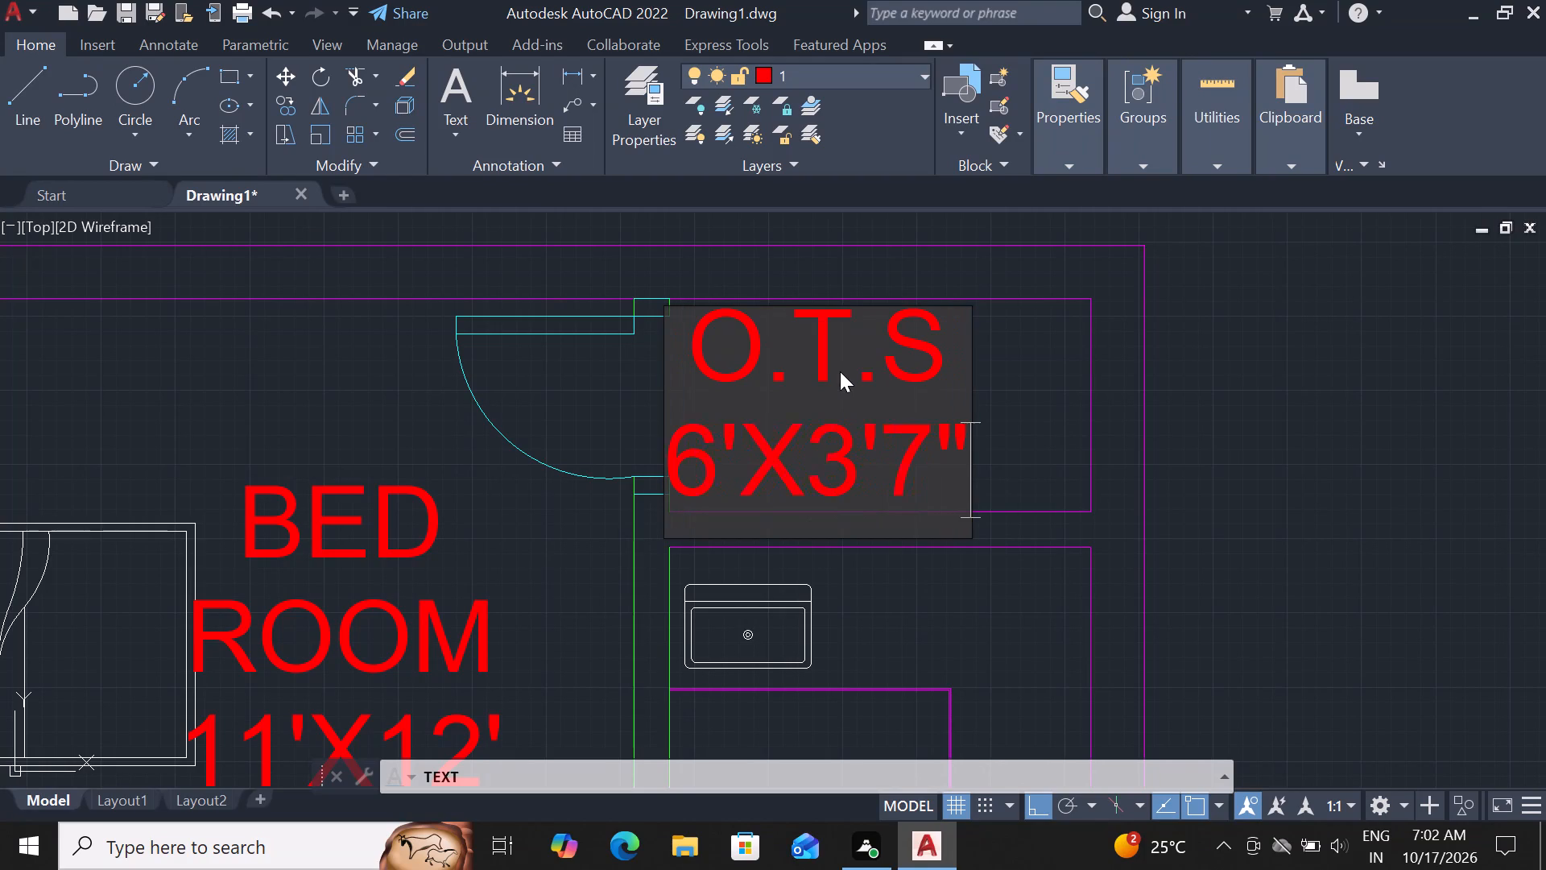
Label the kitchen, inside the counter, with three text lines: KITC, HEN and 6'X.
scroll(841, 368, "down", 3)
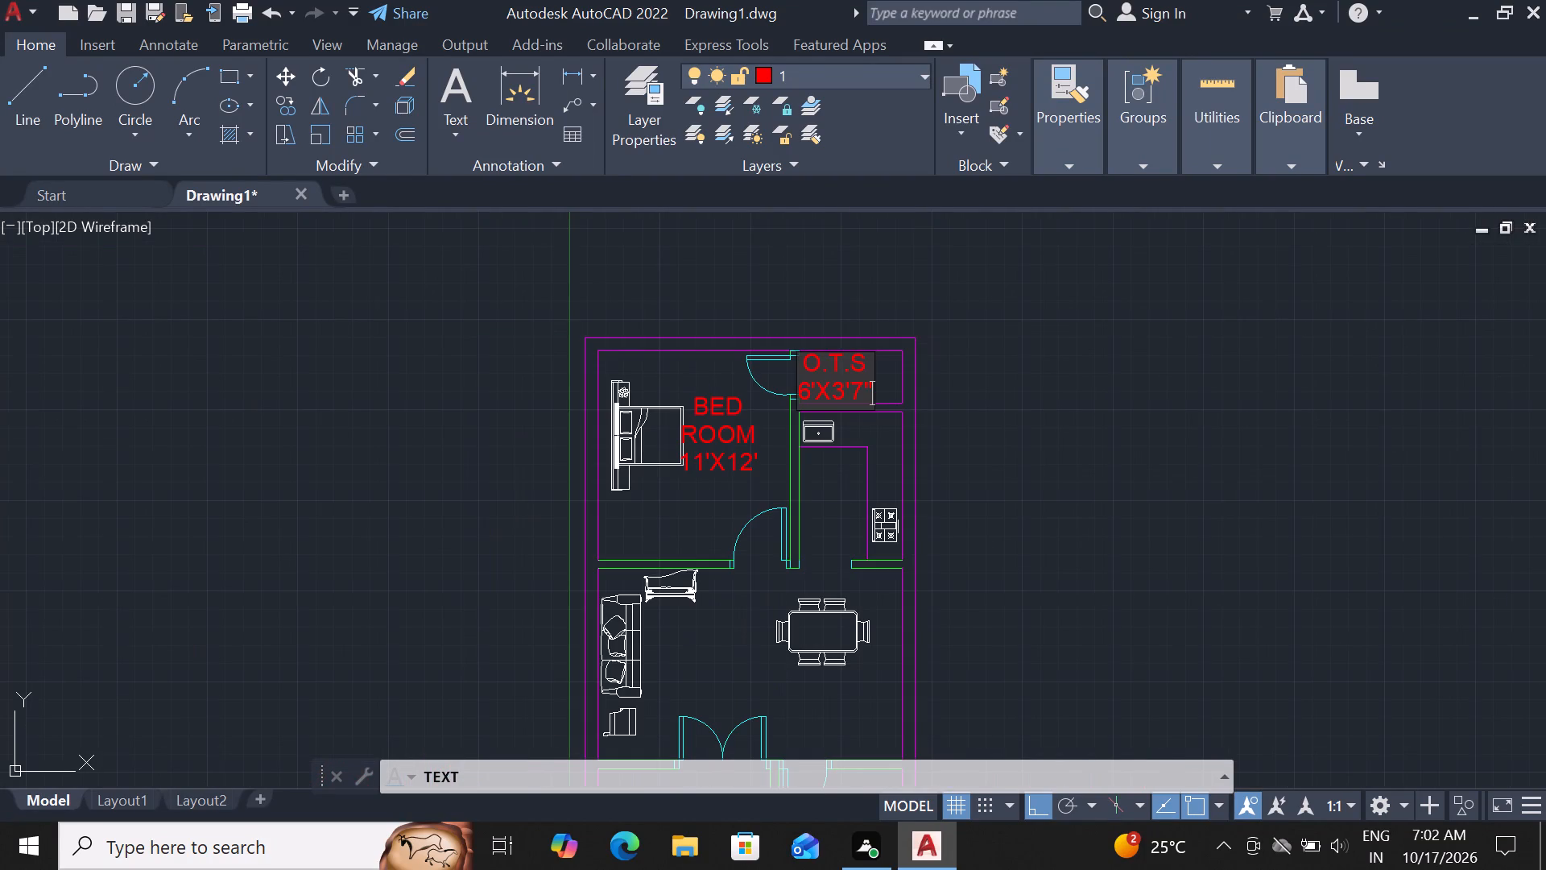
scroll(832, 485, "up", 2)
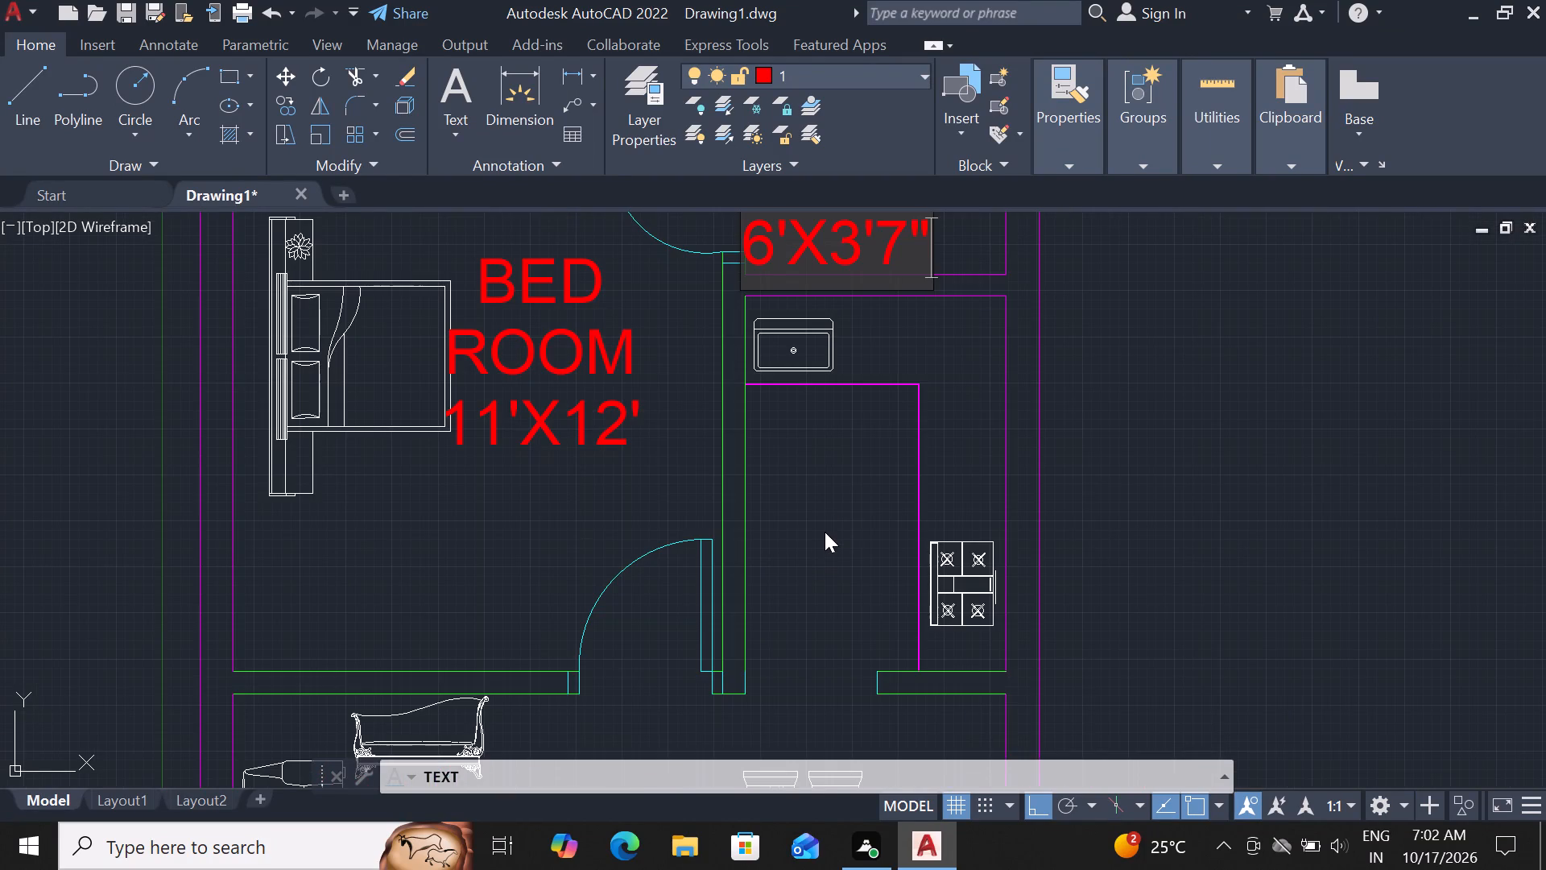
scroll(829, 517, "up", 1)
left_click(809, 504)
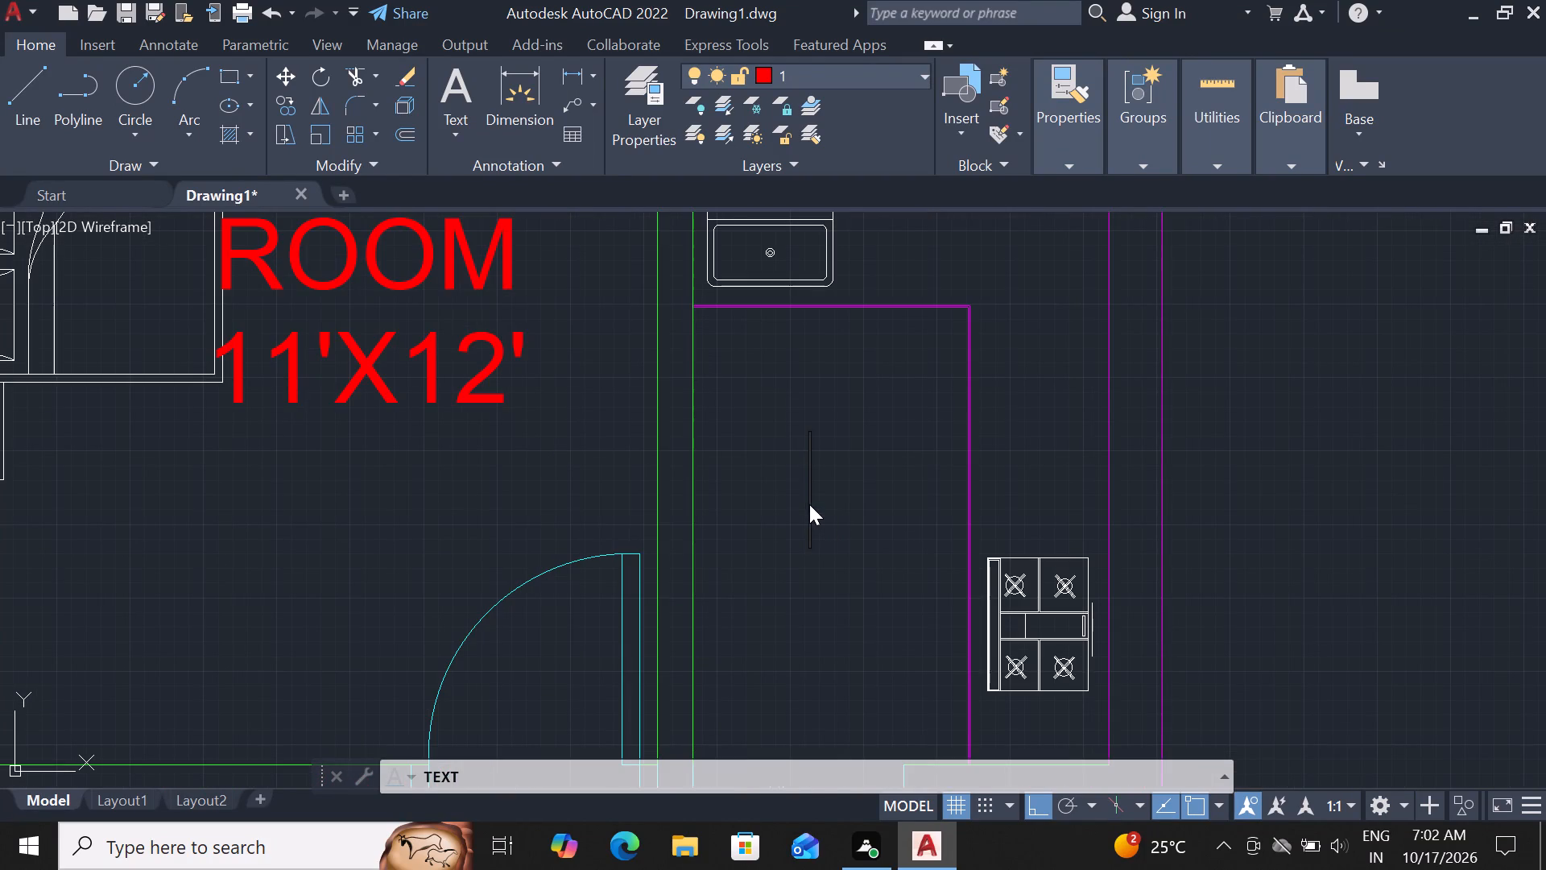
type("KIT")
key("c")
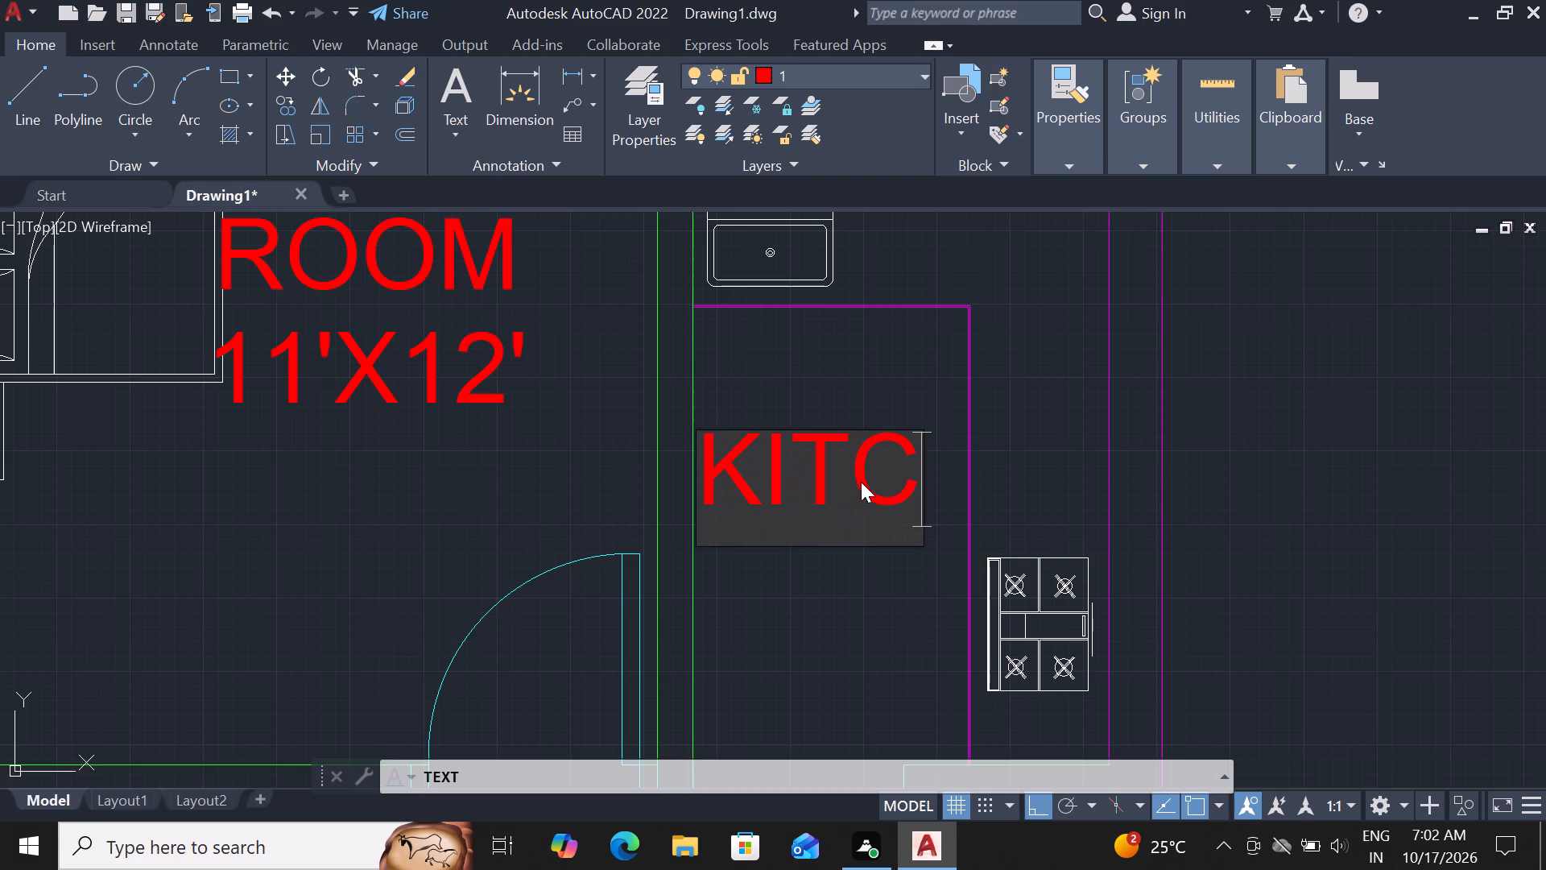
key("Return")
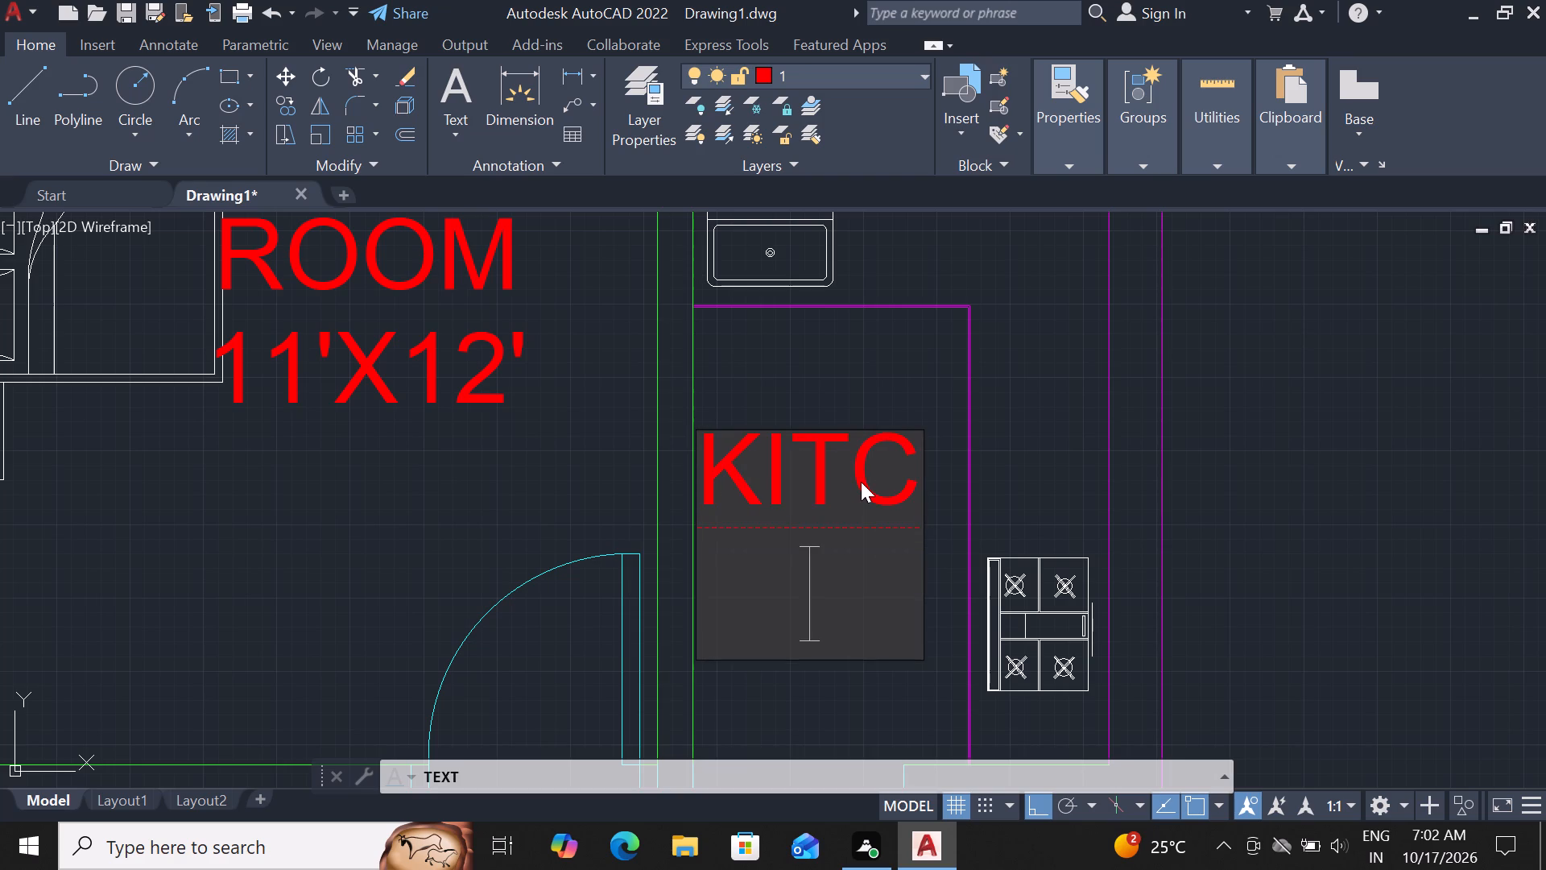
type("HE")
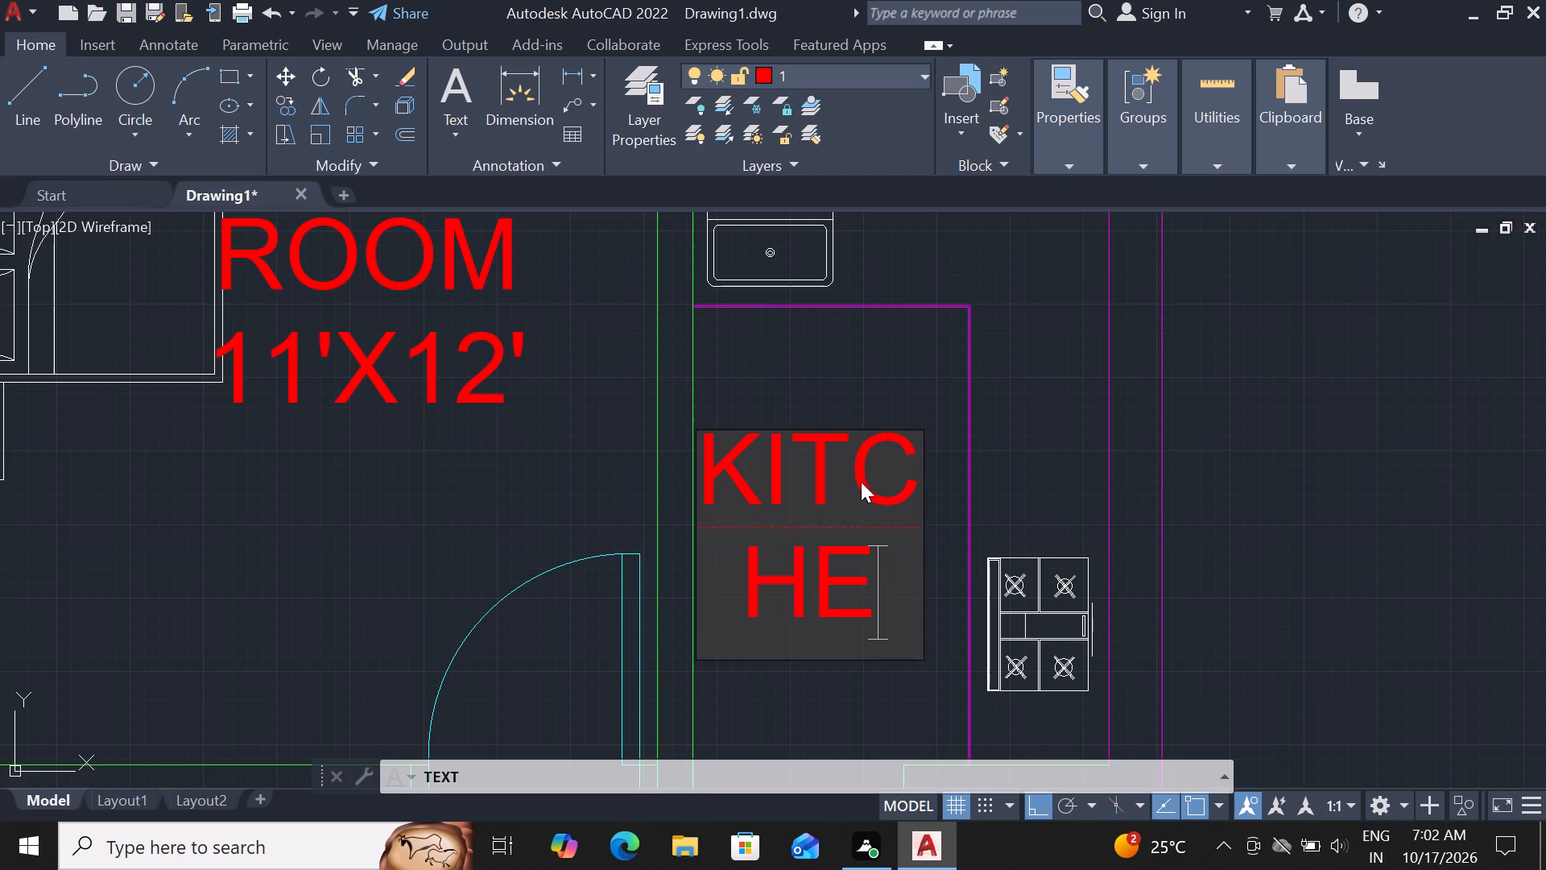
key("n")
key("Return")
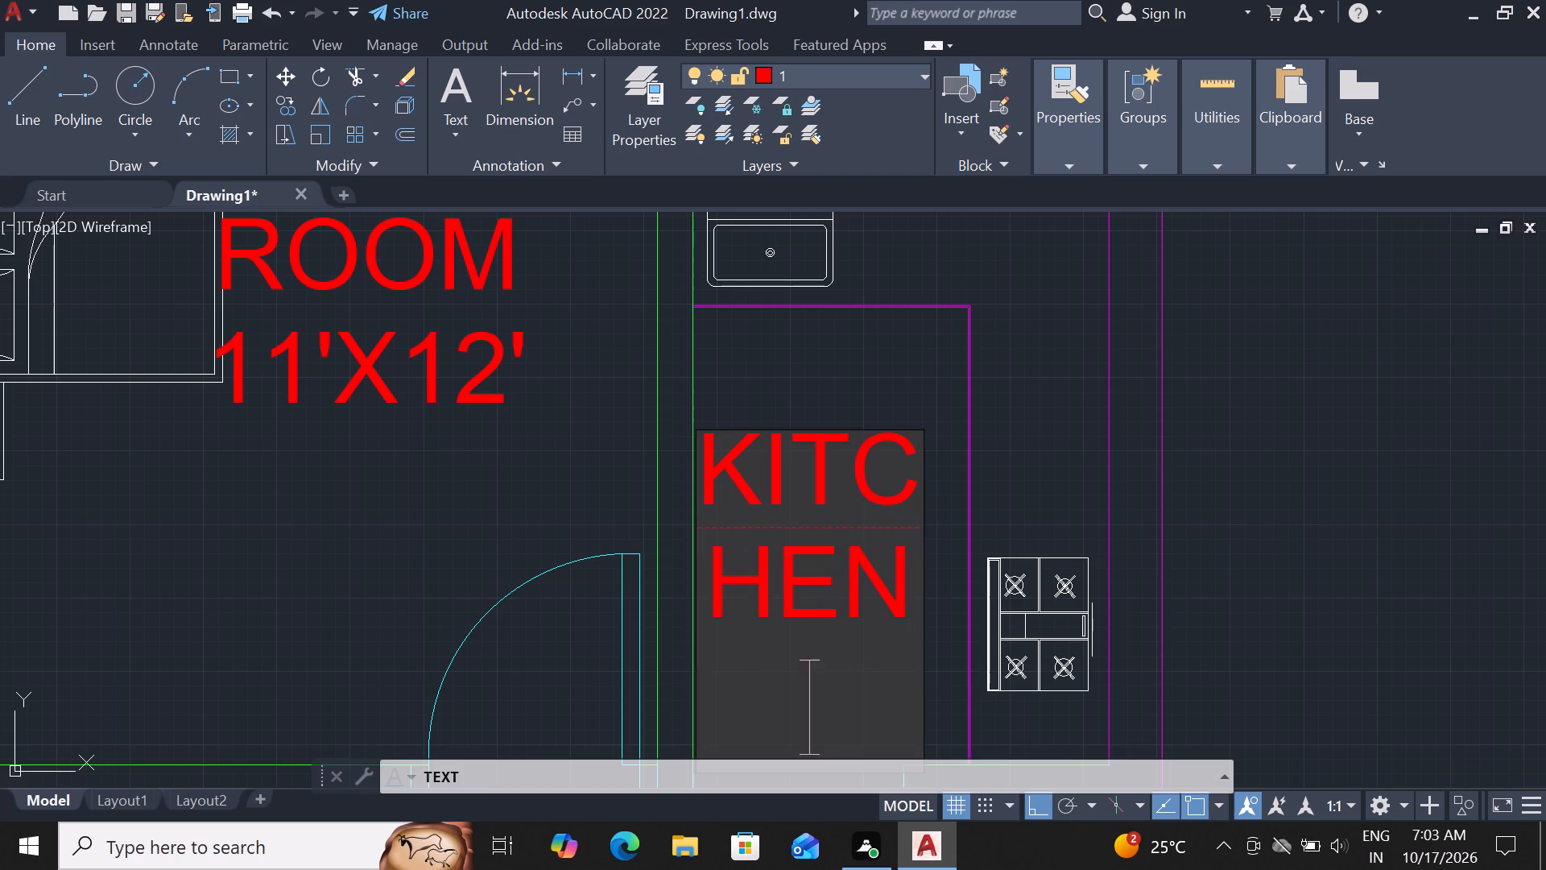
scroll(866, 474, "down", 2)
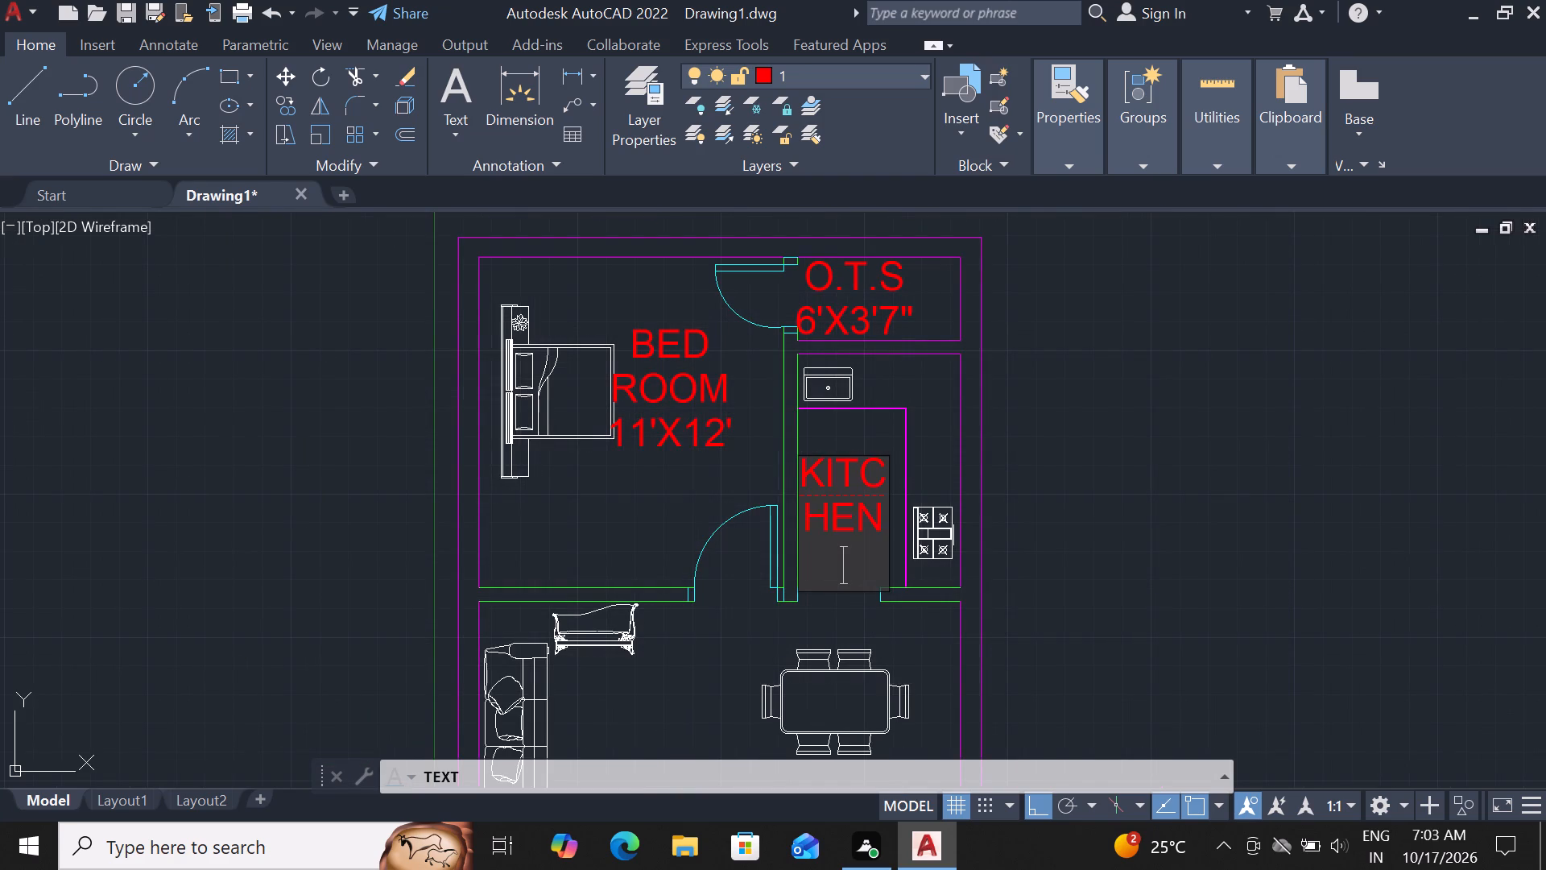
scroll(837, 576, "up", 2)
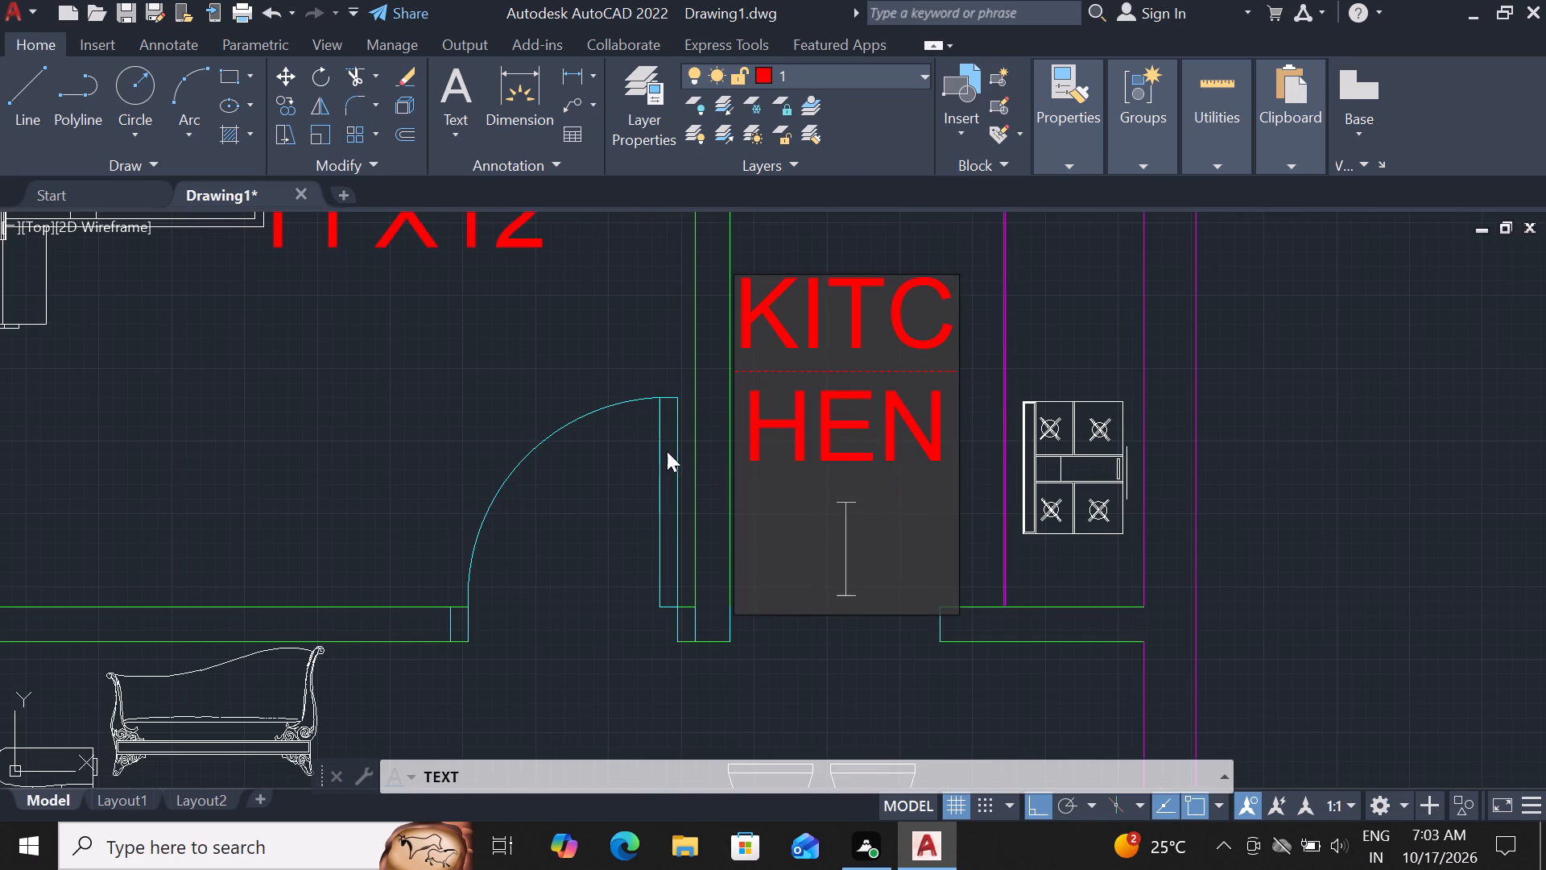
key("5")
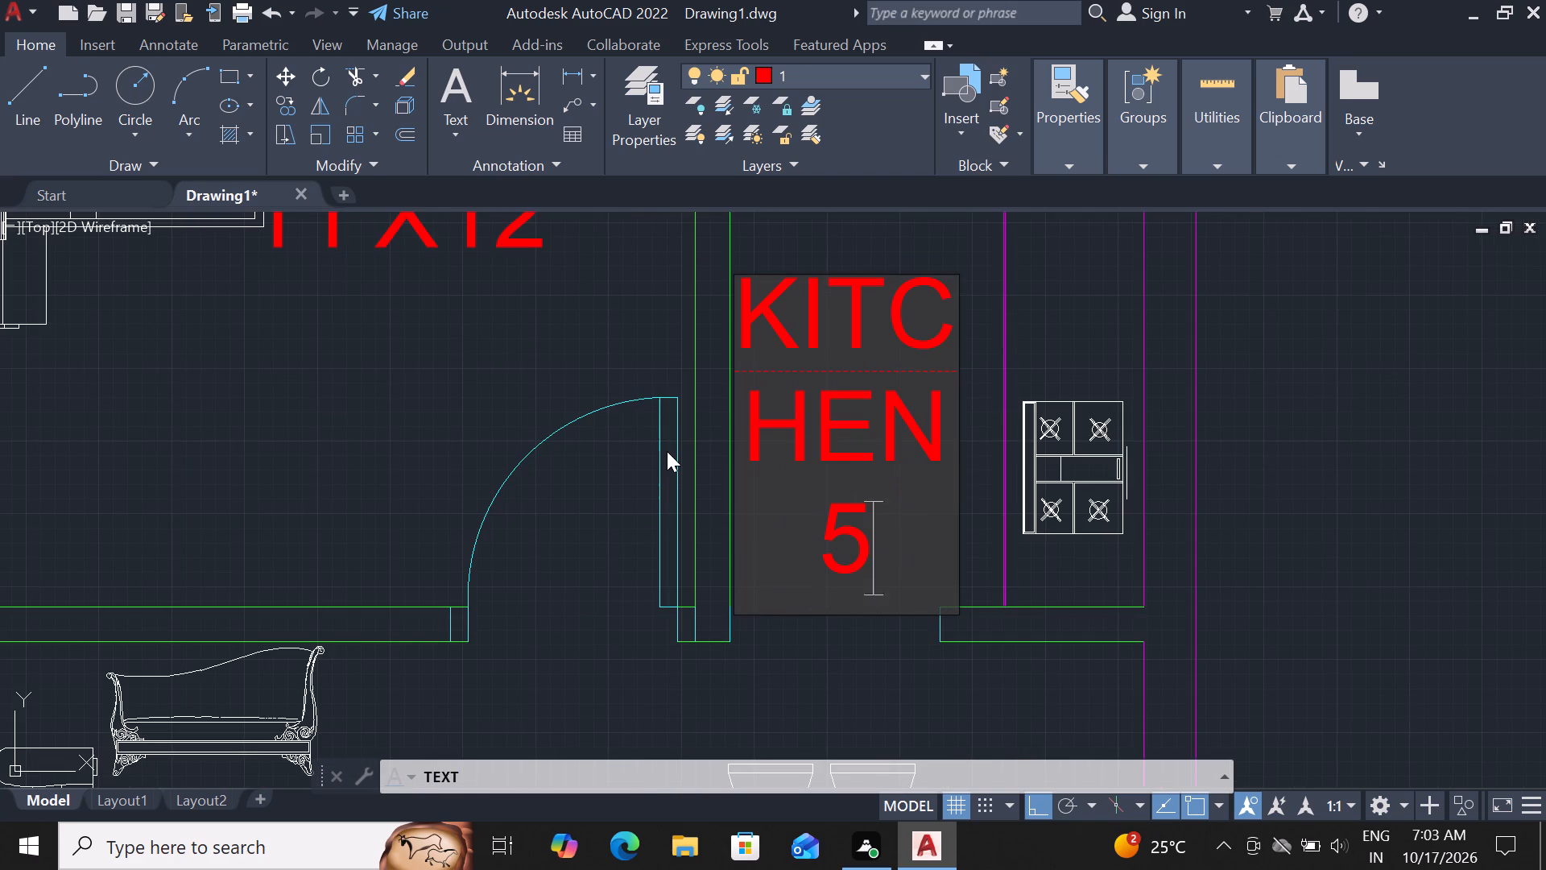
key("BackSpace")
type("6'")
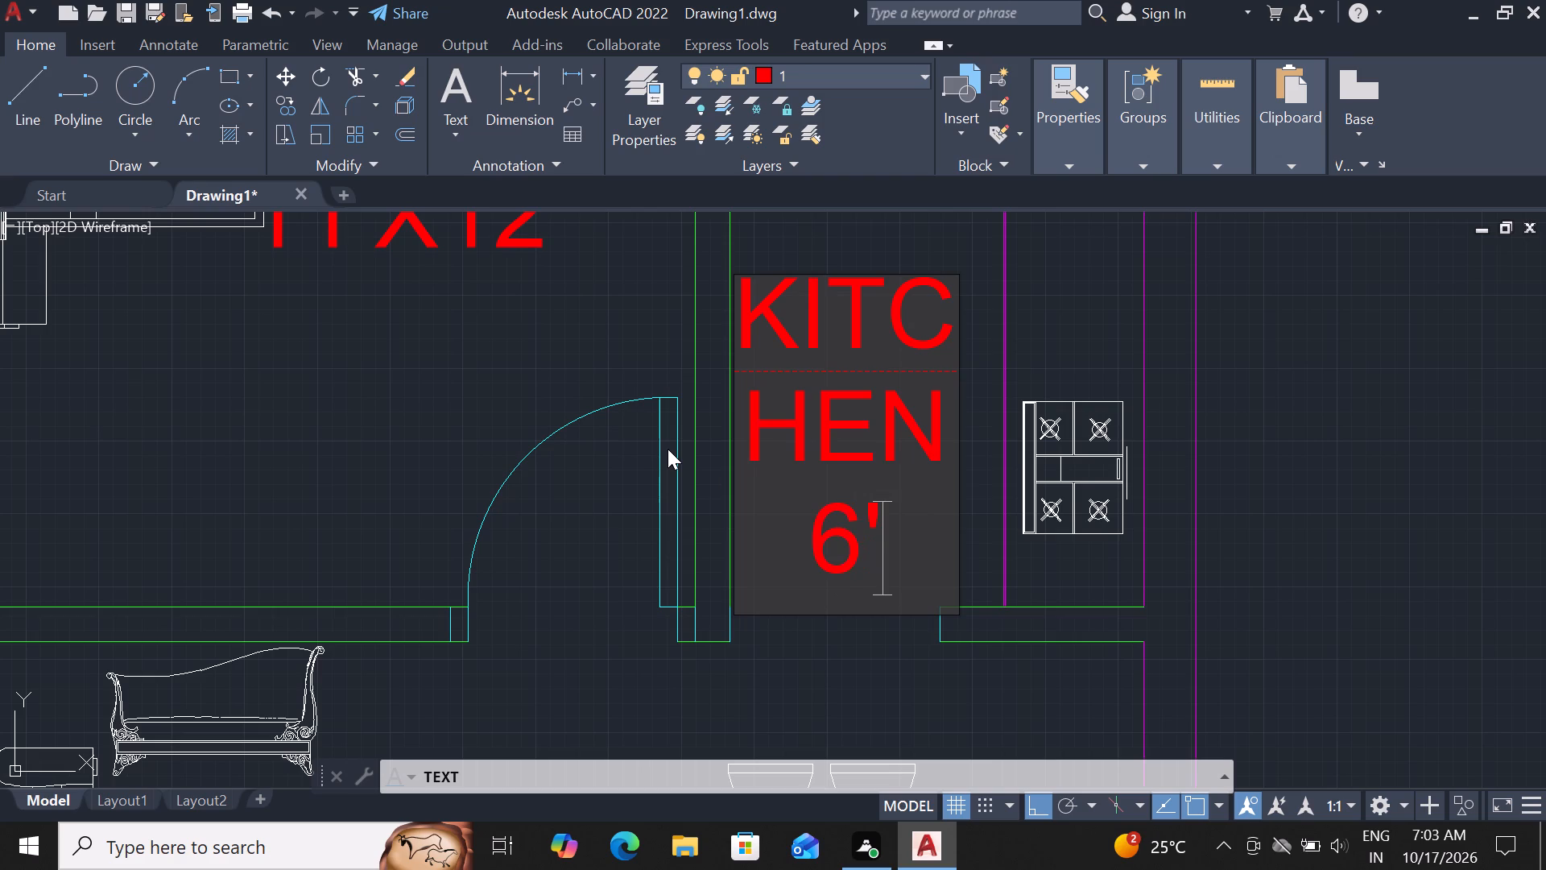
key("x")
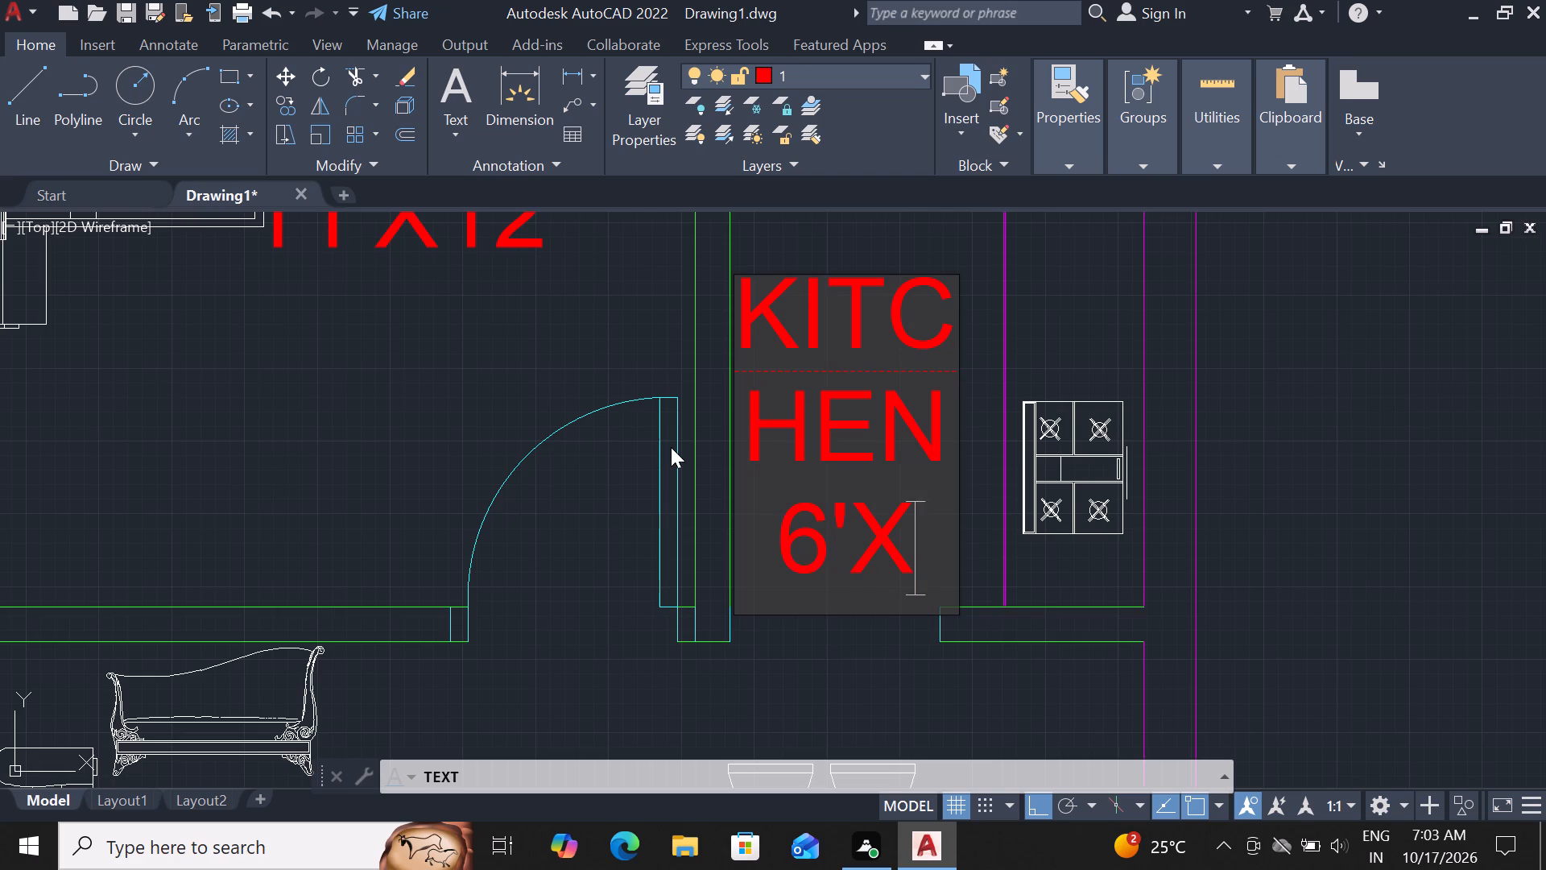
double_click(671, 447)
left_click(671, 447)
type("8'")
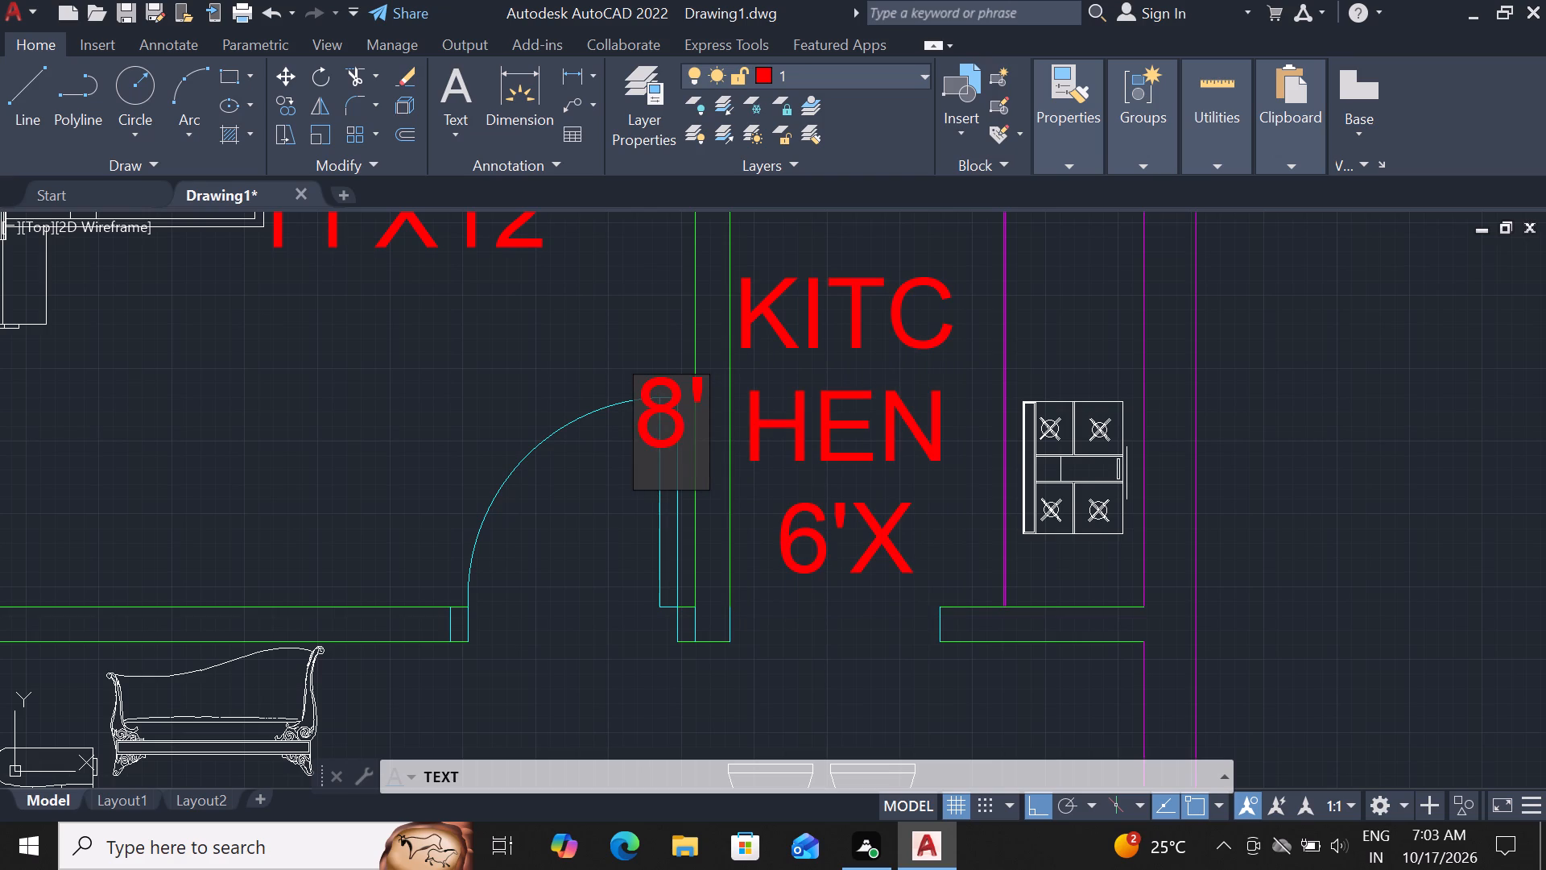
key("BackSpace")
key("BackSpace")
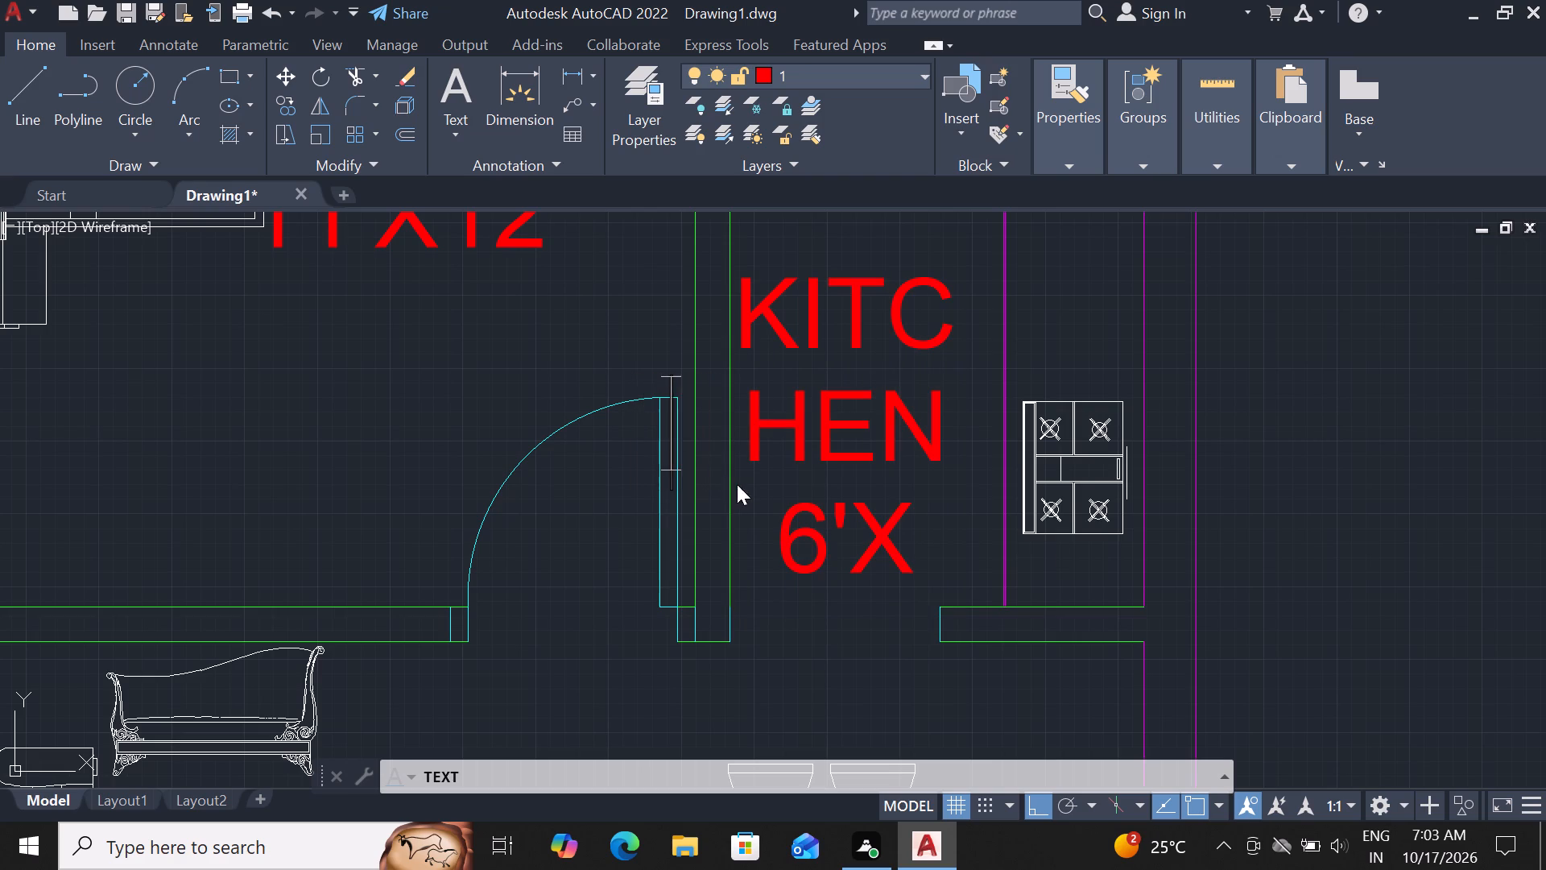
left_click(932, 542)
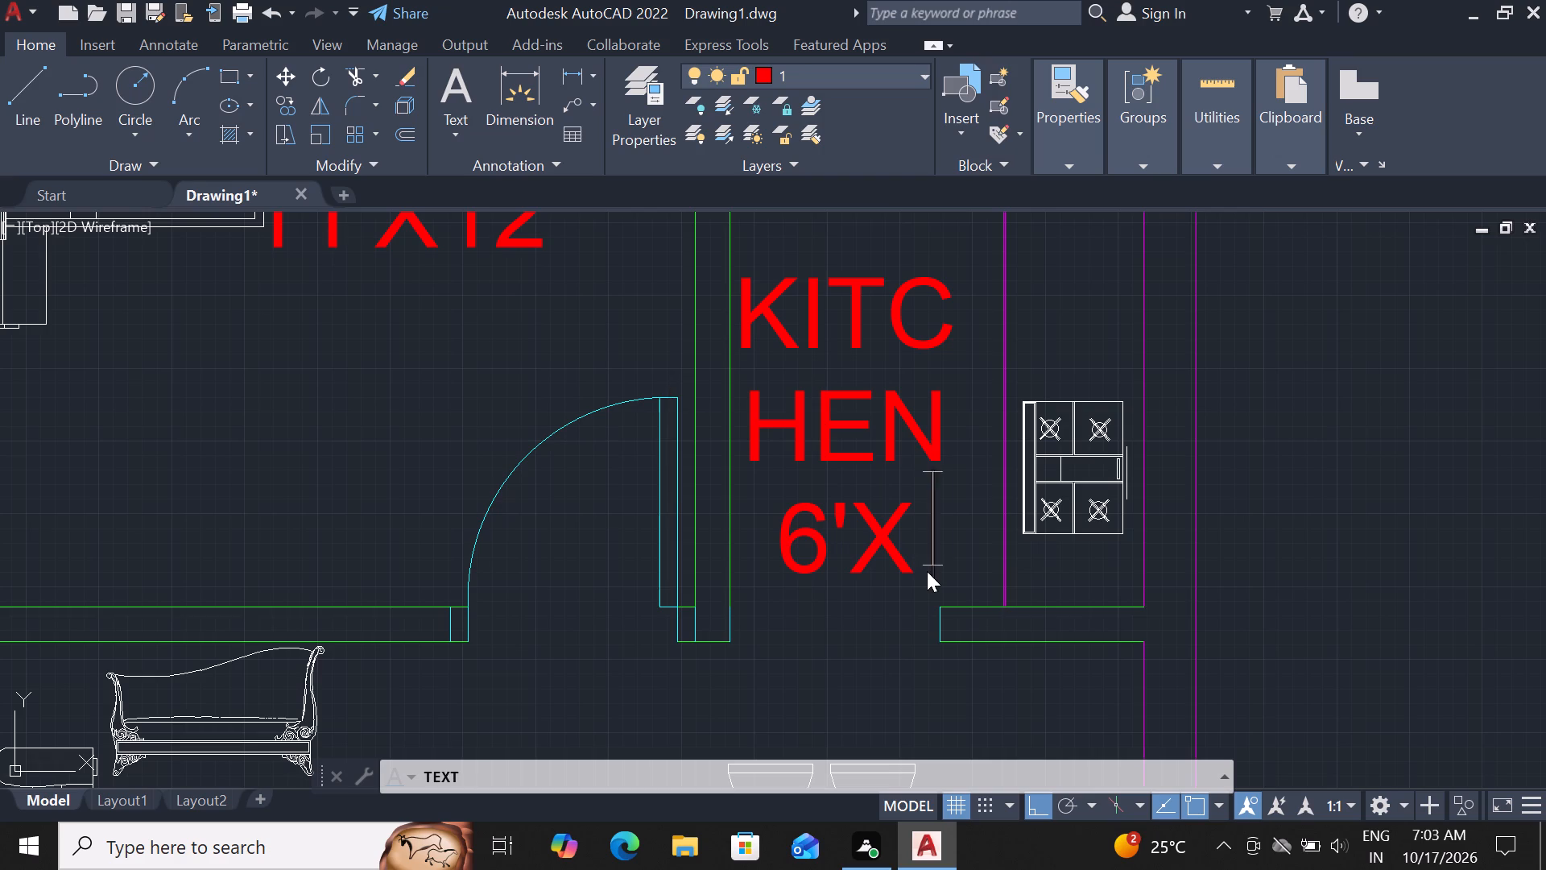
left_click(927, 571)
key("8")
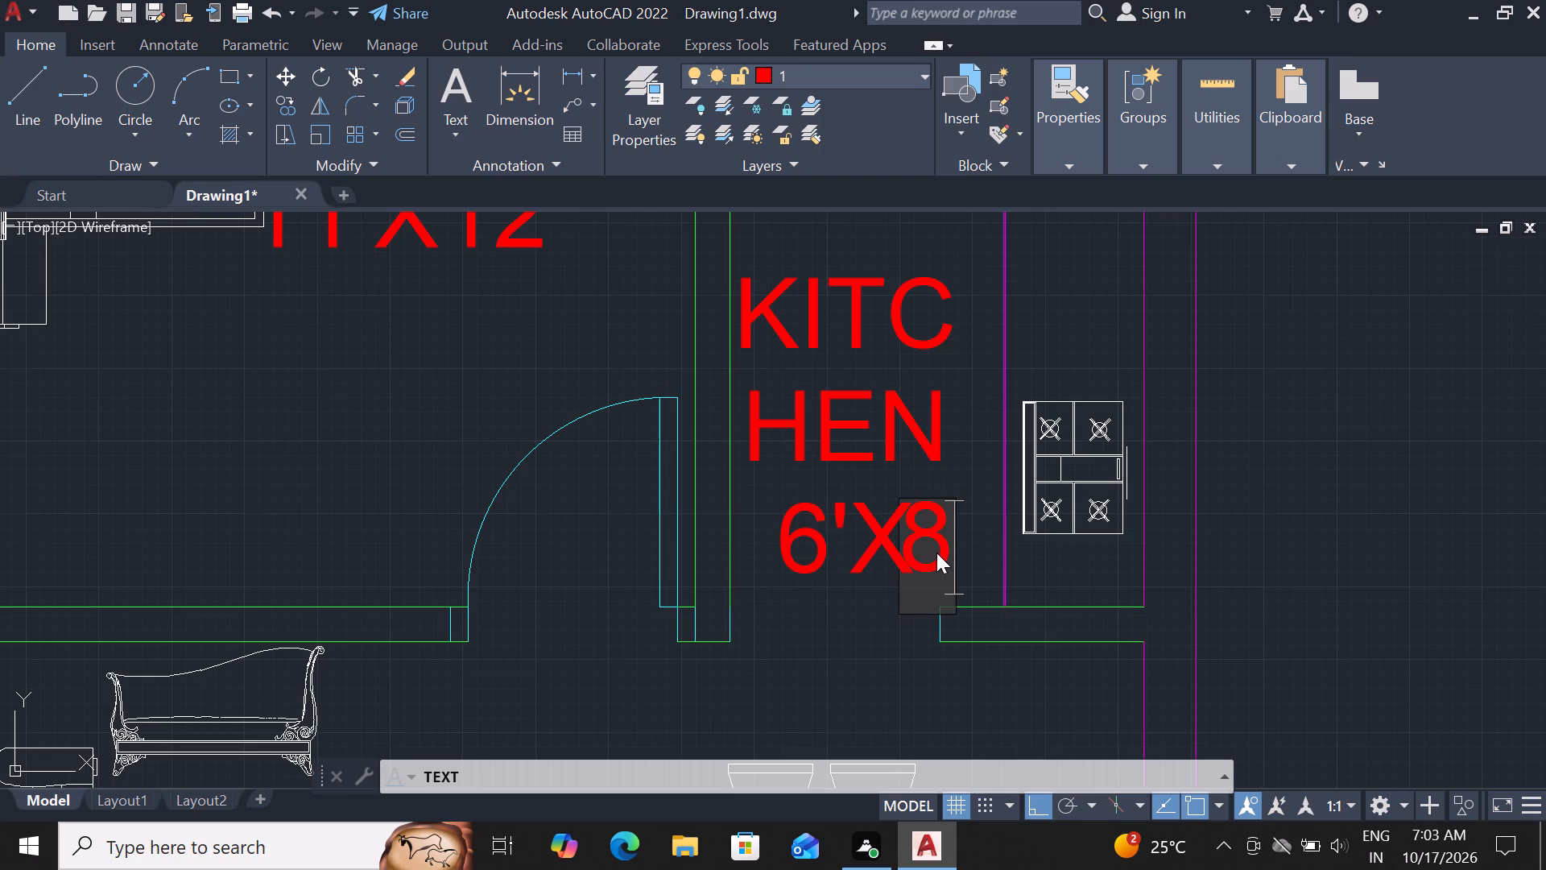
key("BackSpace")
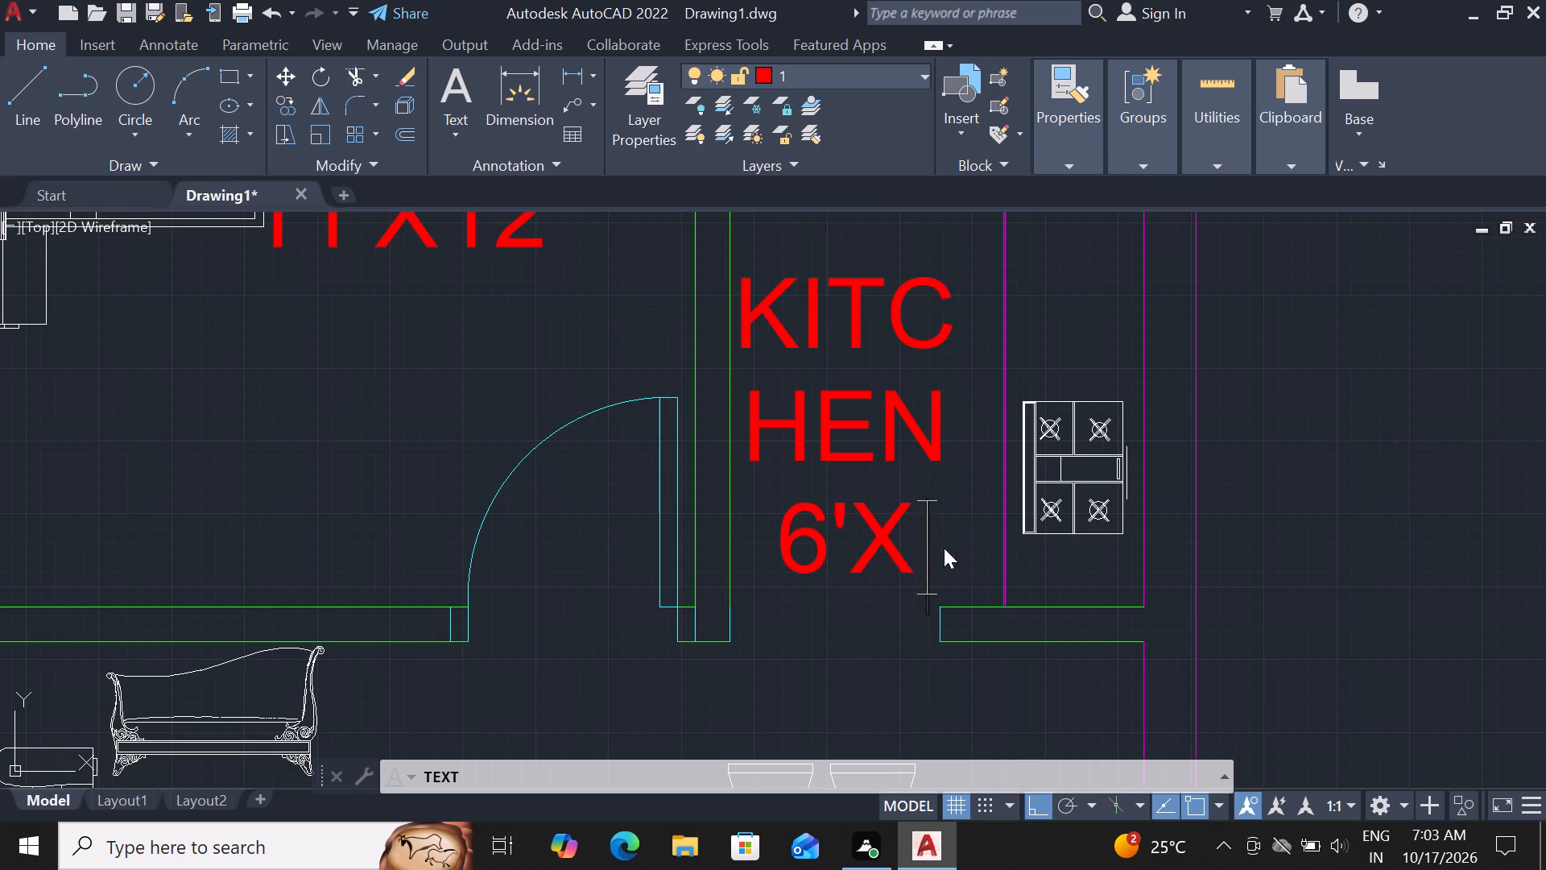
Place a separate text 8' just after the kitchen's 6'X line to complete its dimensions.
left_click(946, 545)
key("8")
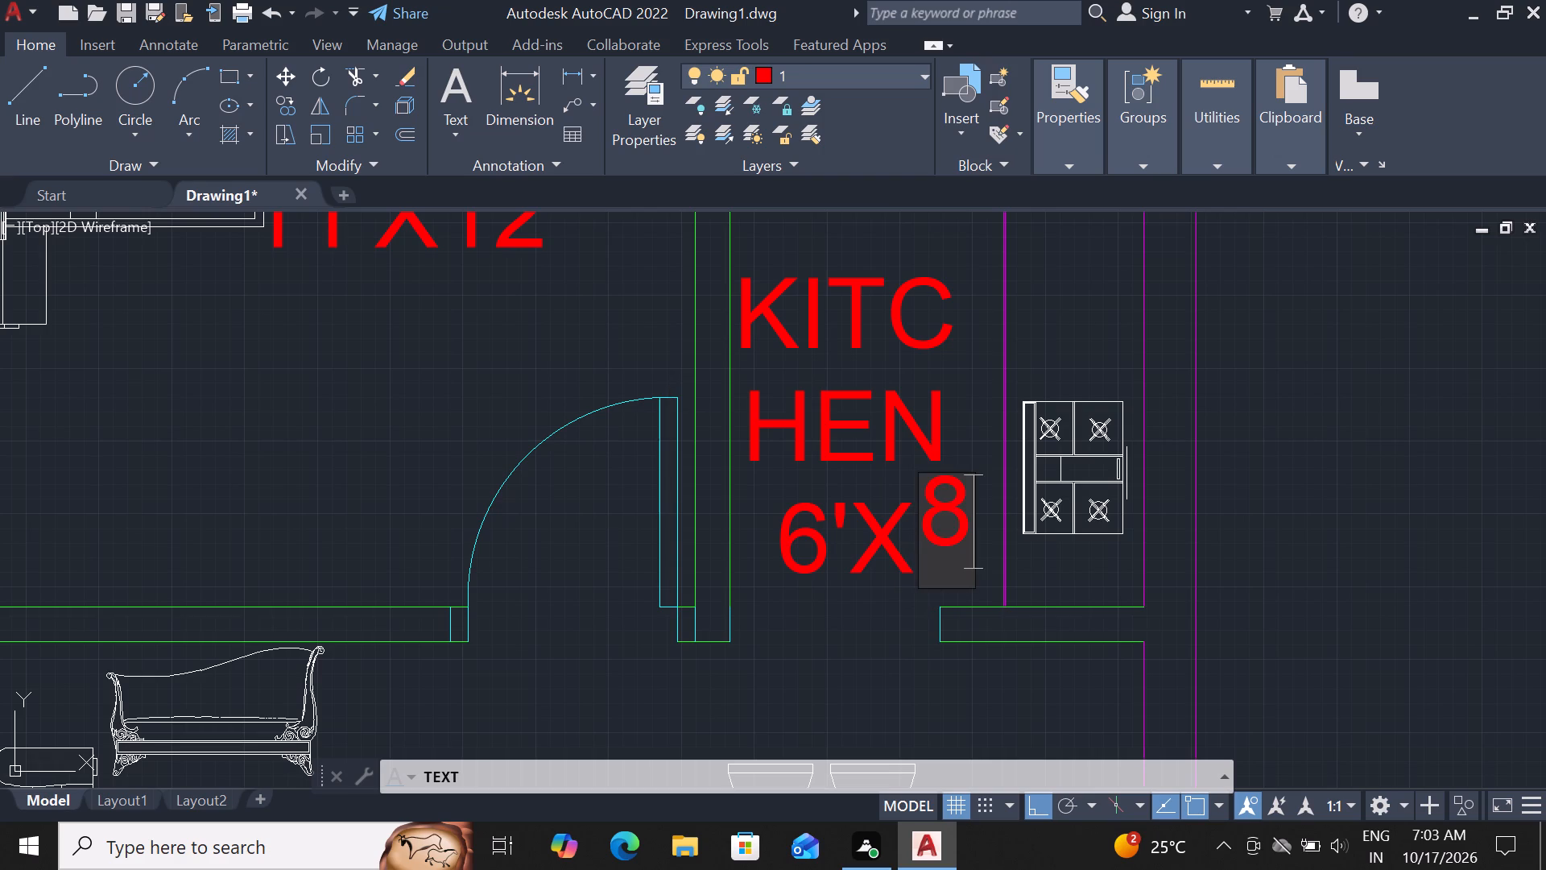
key("apostrophe")
Label the wall opening between the kitchen and the dining area with the text ARCH.
scroll(948, 520, "down", 1)
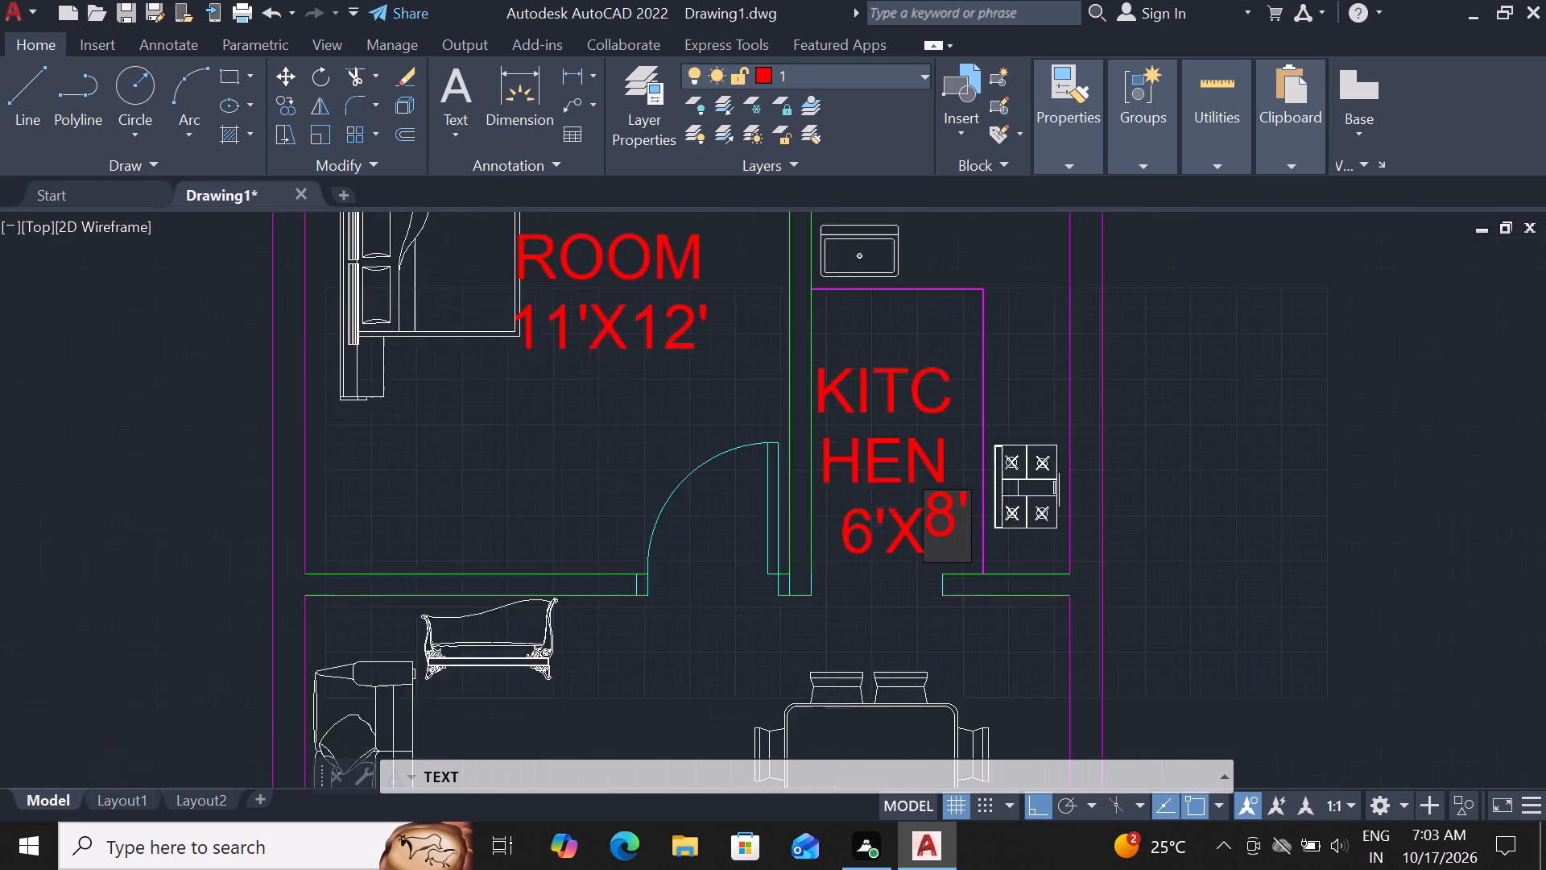
scroll(949, 517, "down", 2)
scroll(931, 581, "up", 2)
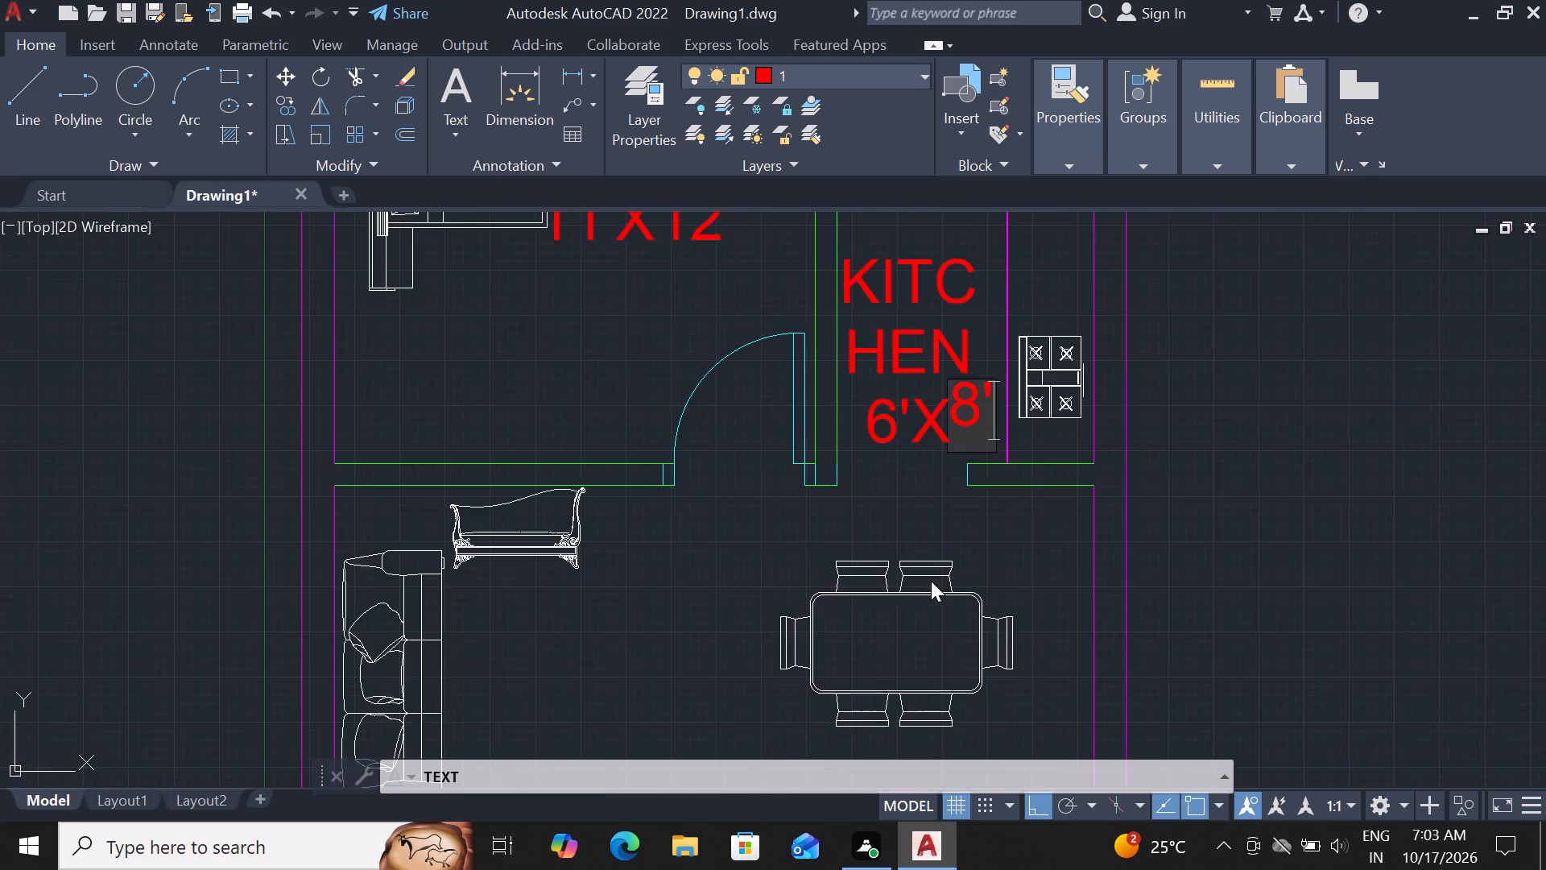
scroll(900, 519, "down", 3)
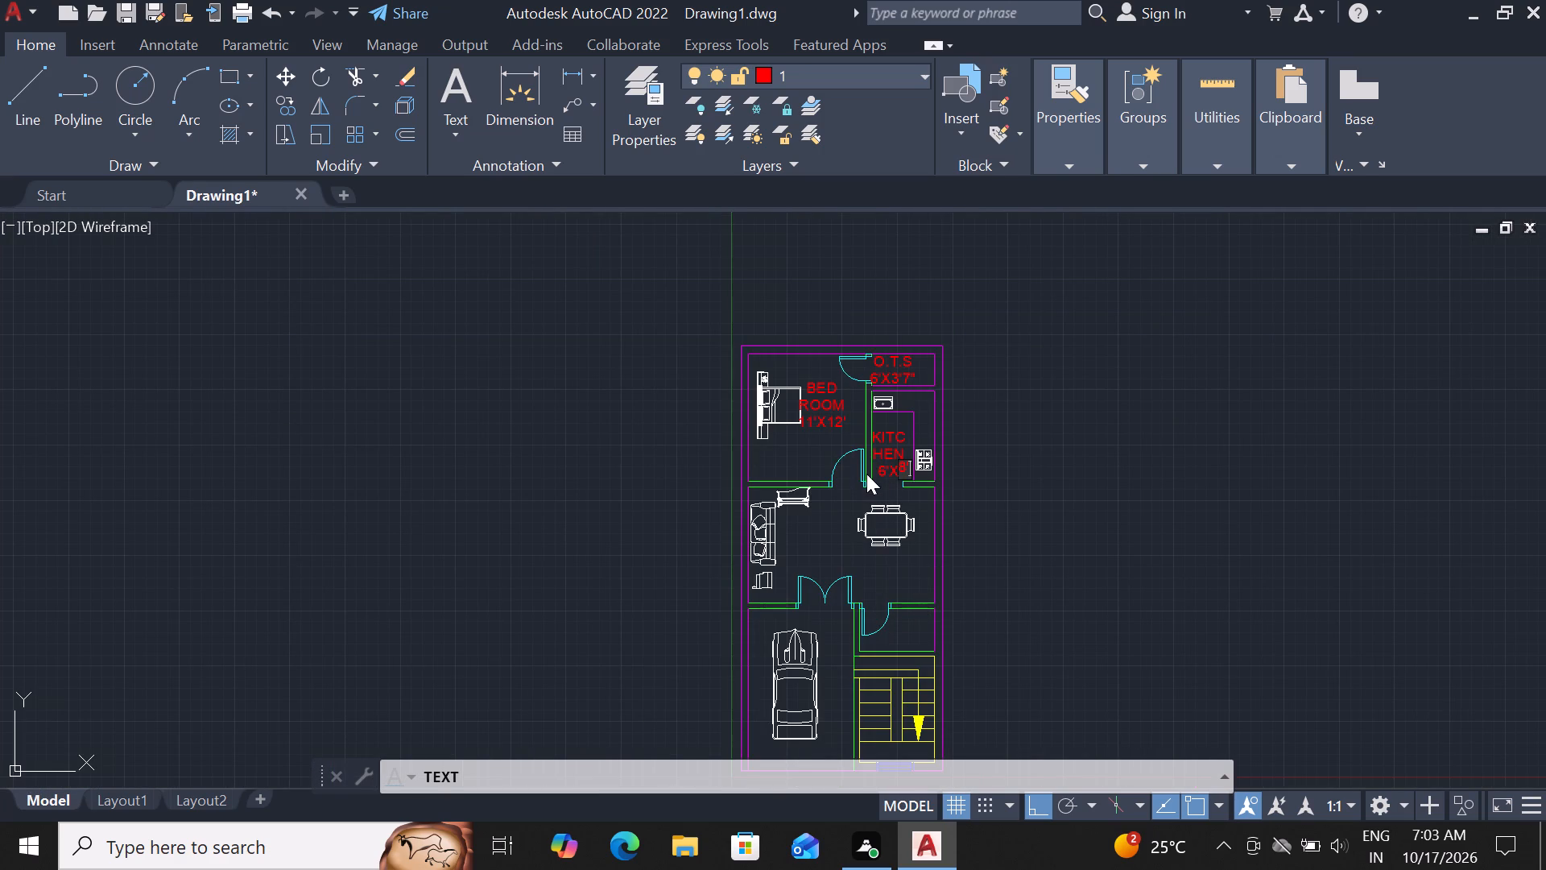
scroll(866, 474, "up", 4)
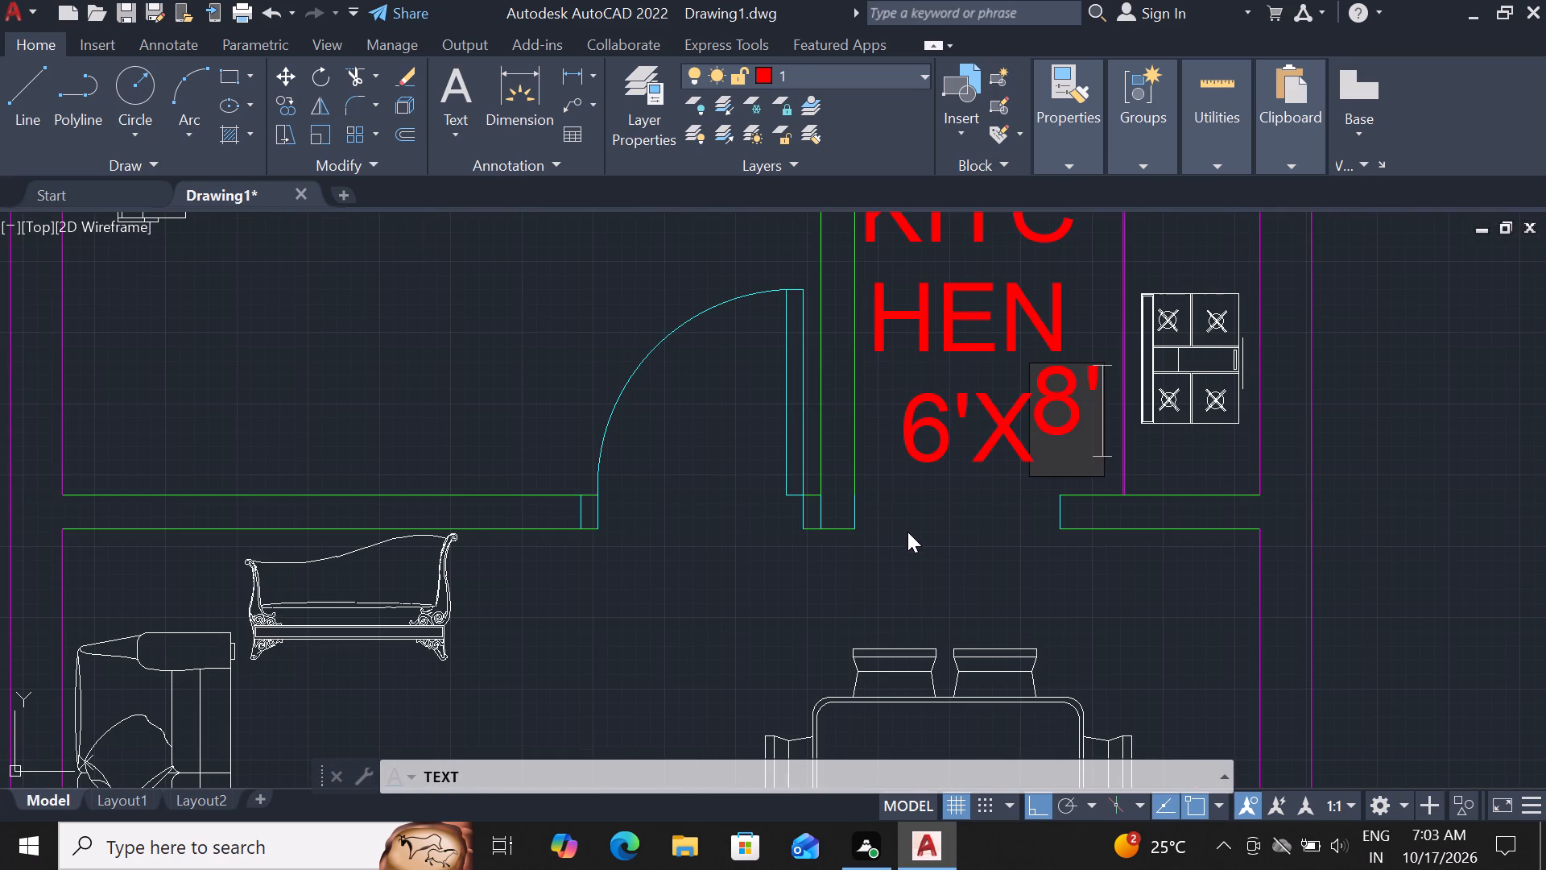
left_click(927, 545)
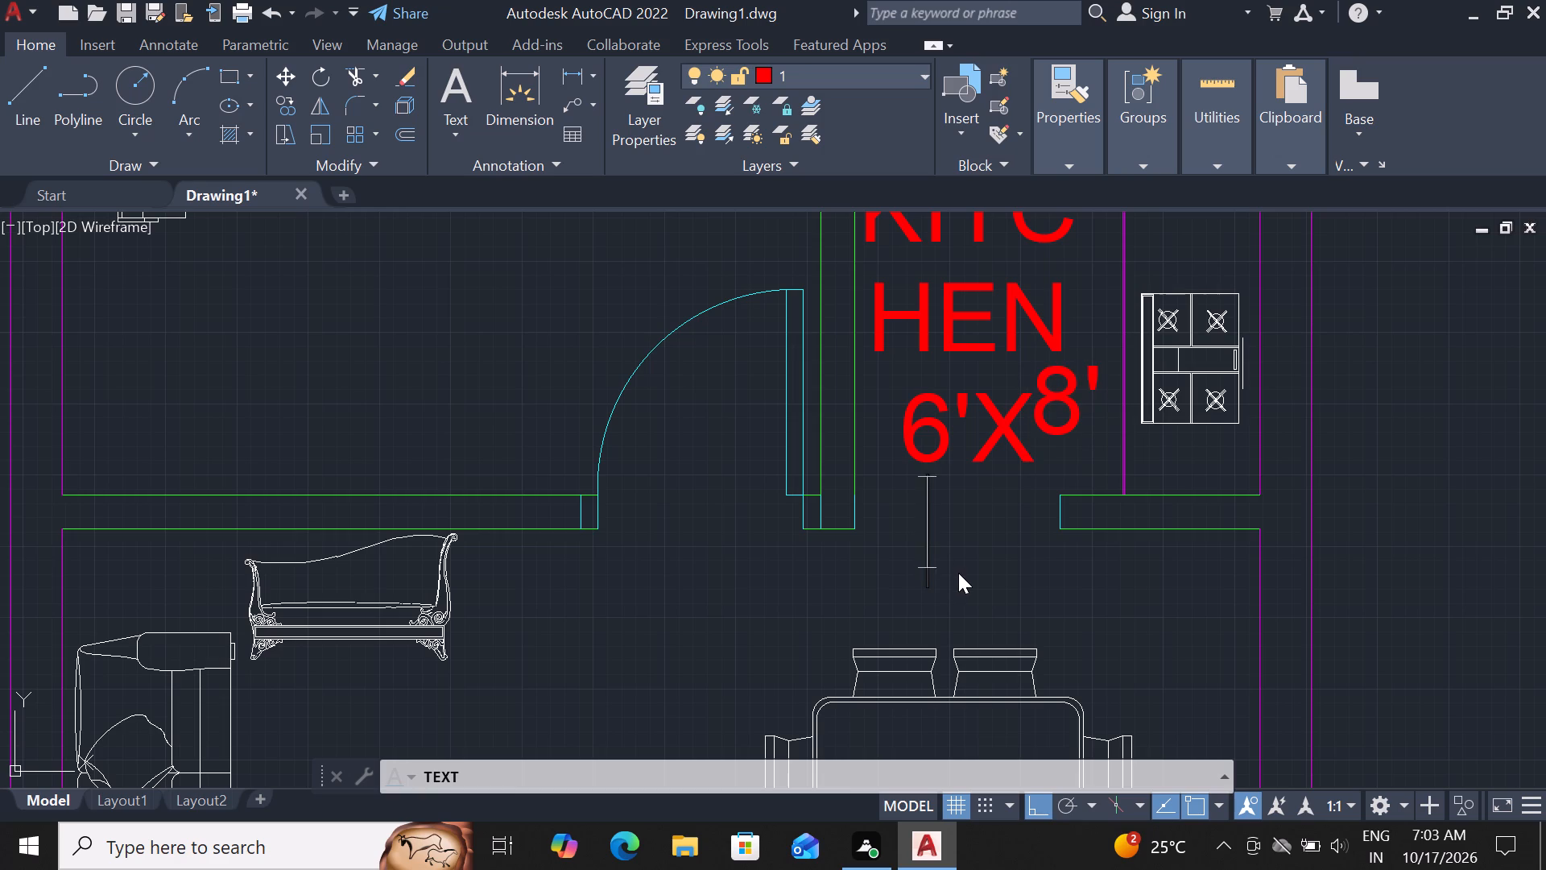
key("a")
key("r")
type("CH")
Label the living area between the sofa and dining table with two text lines: LOBBY and 17'6"X11'.
scroll(963, 542, "down", 5)
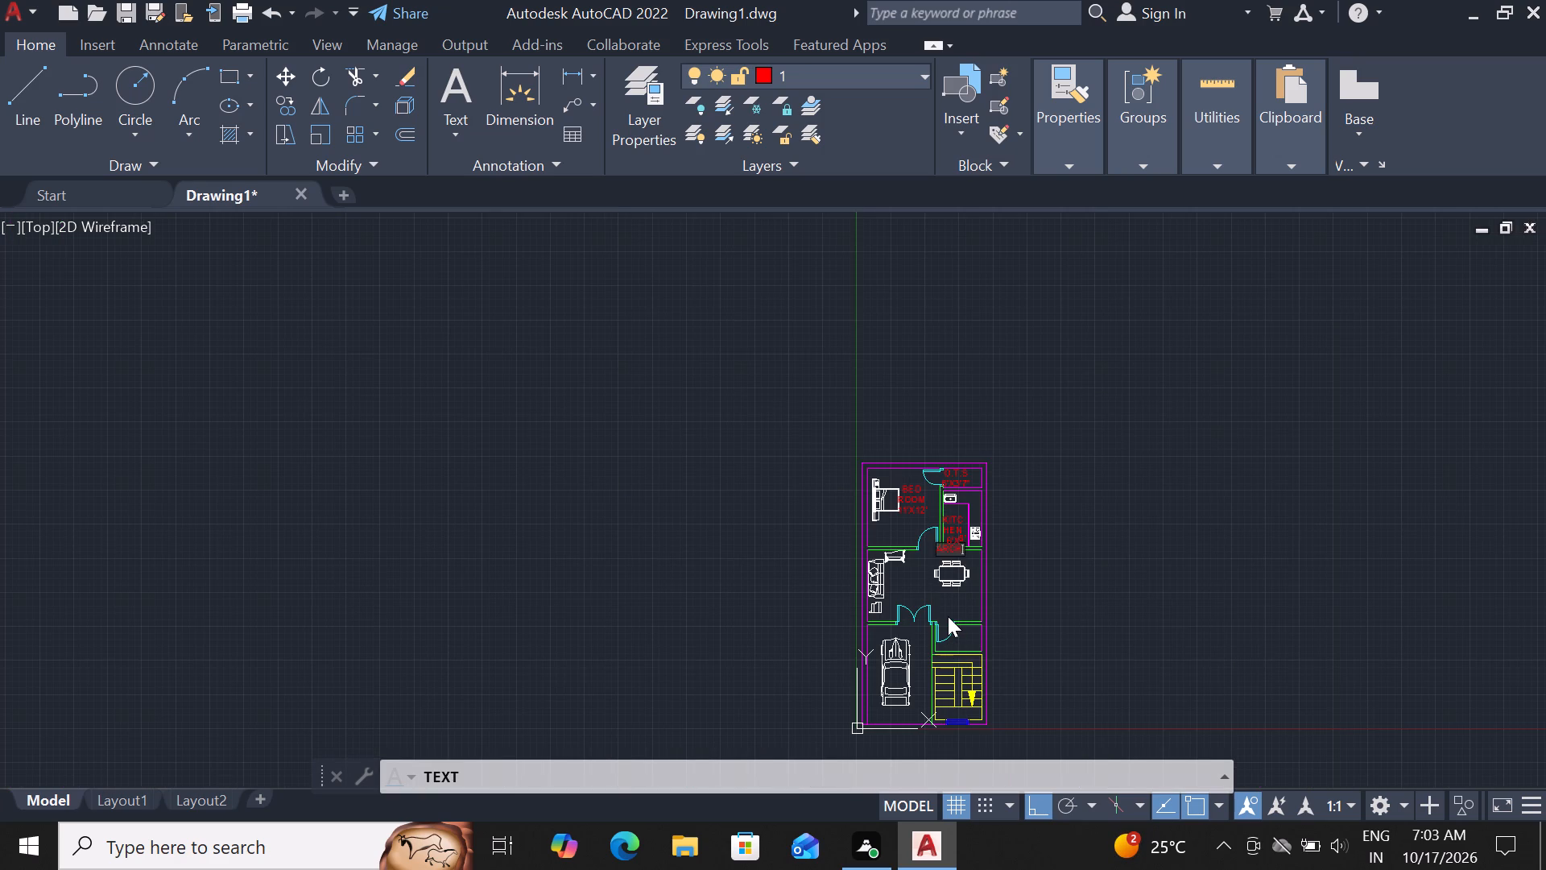
scroll(948, 616, "down", 1)
scroll(936, 619, "up", 2)
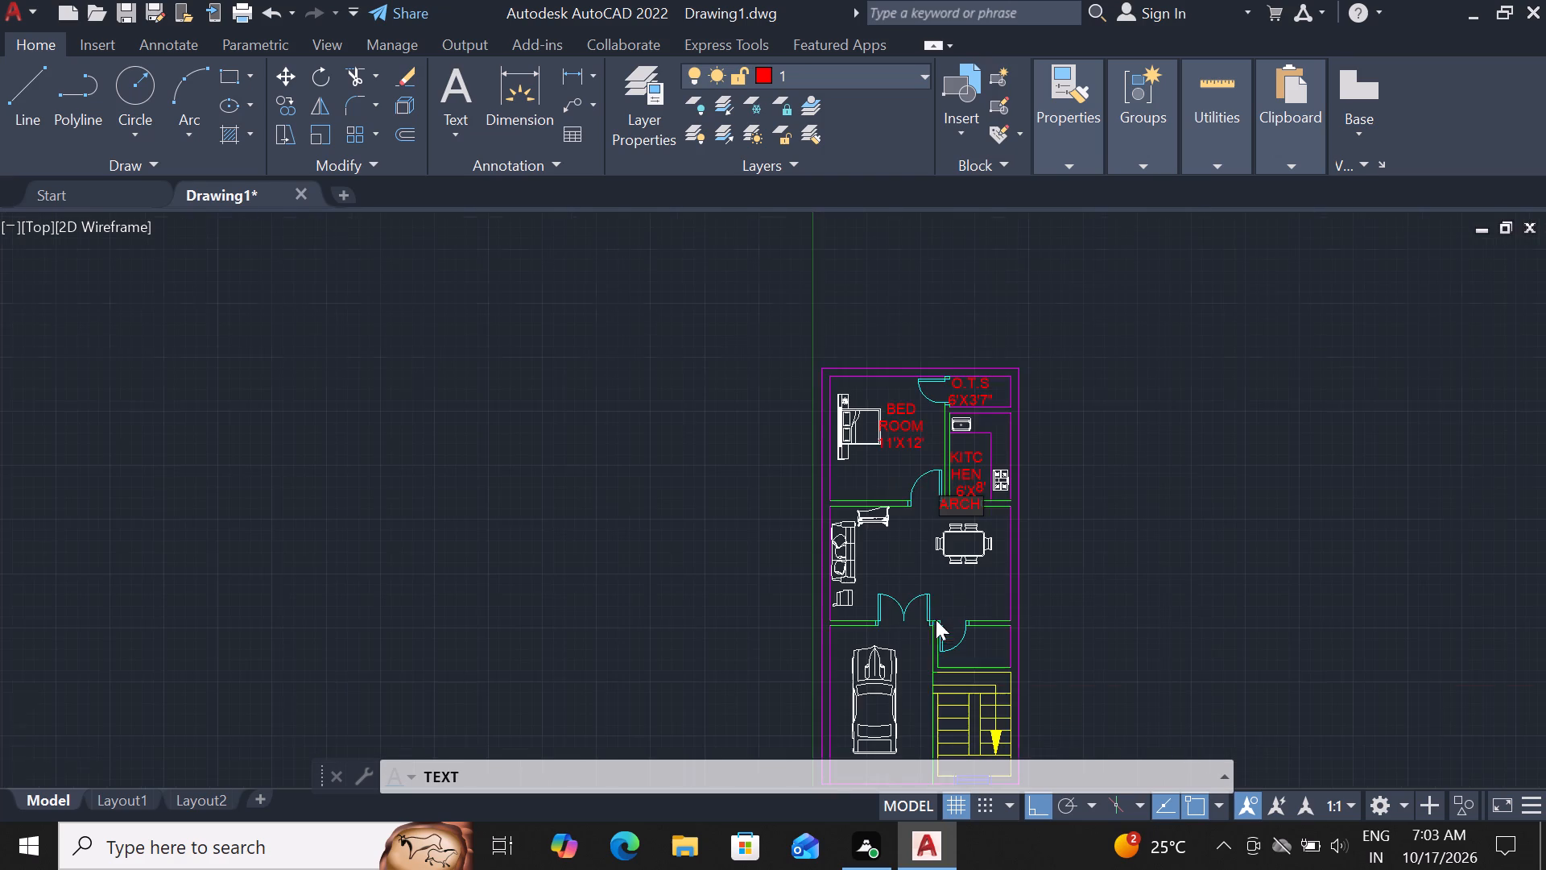
scroll(908, 551, "up", 3)
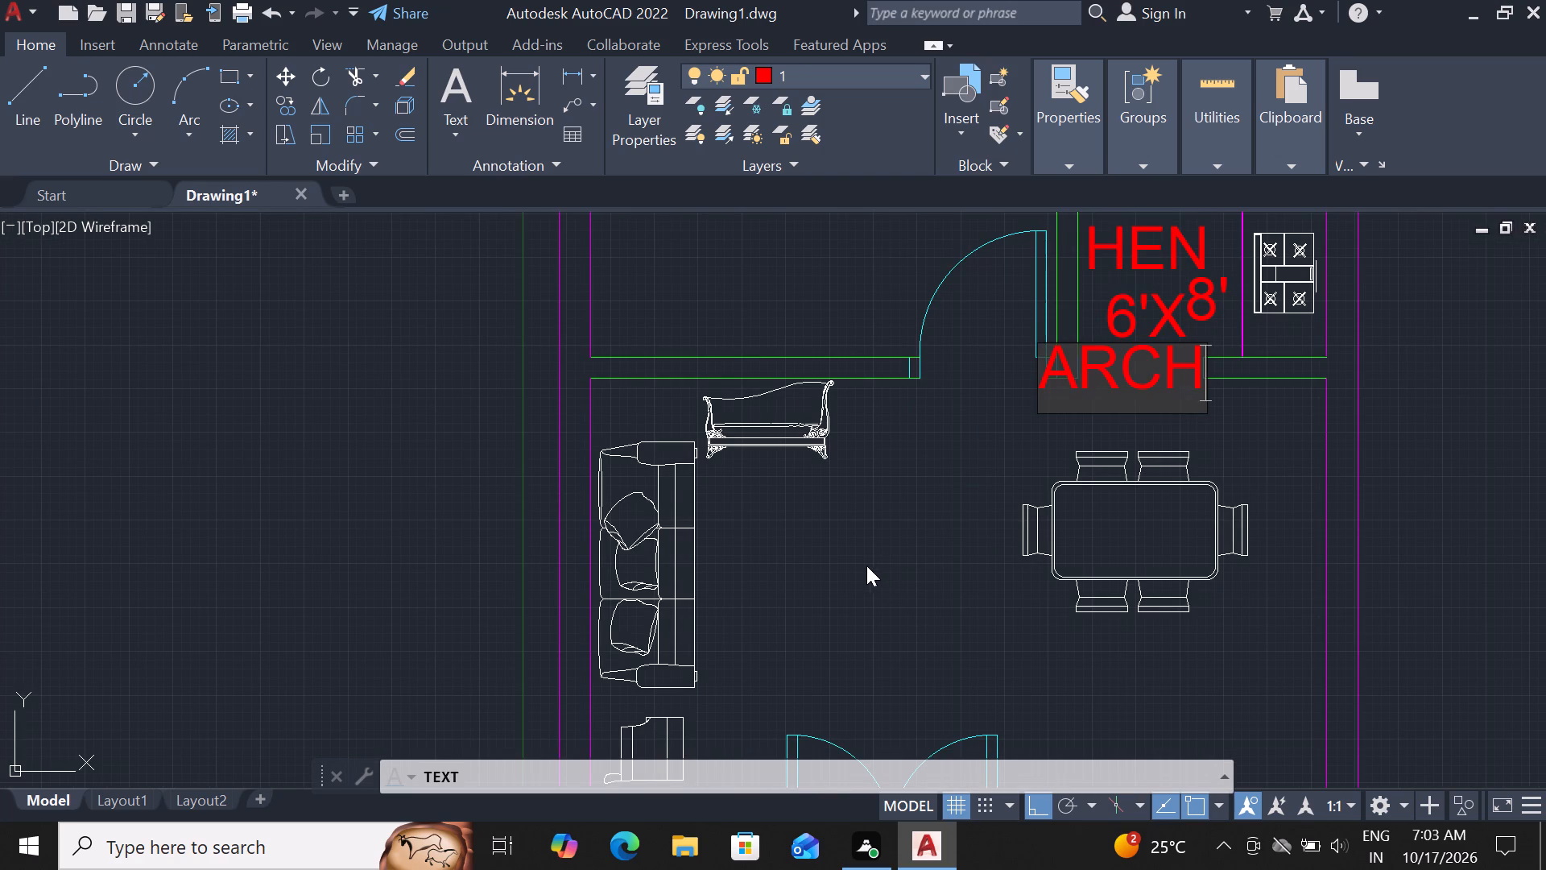
left_click(842, 576)
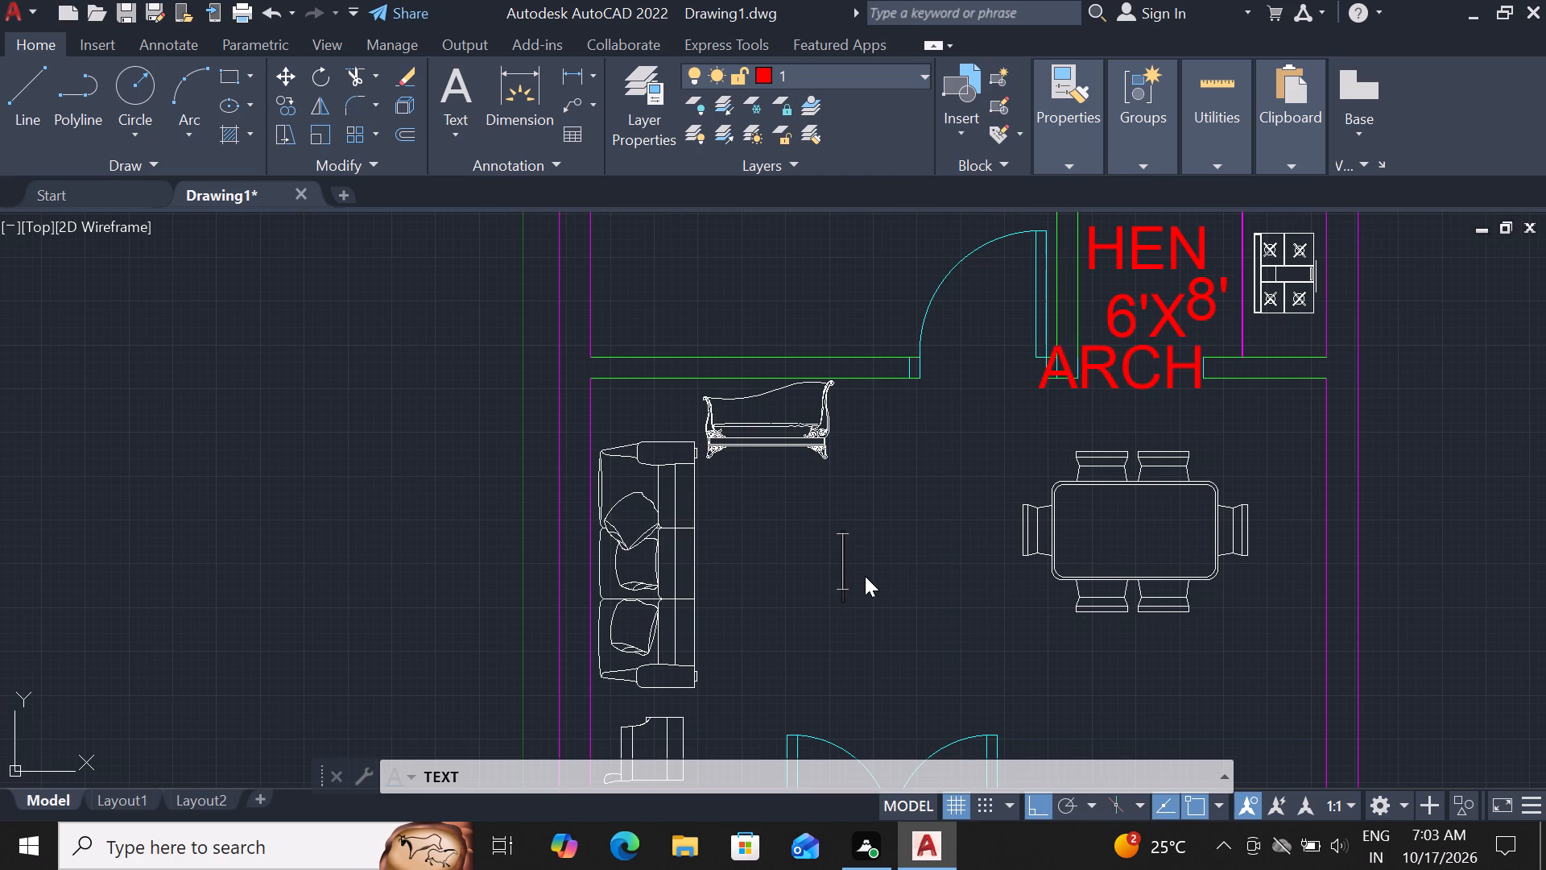
type("LO")
type("BBY")
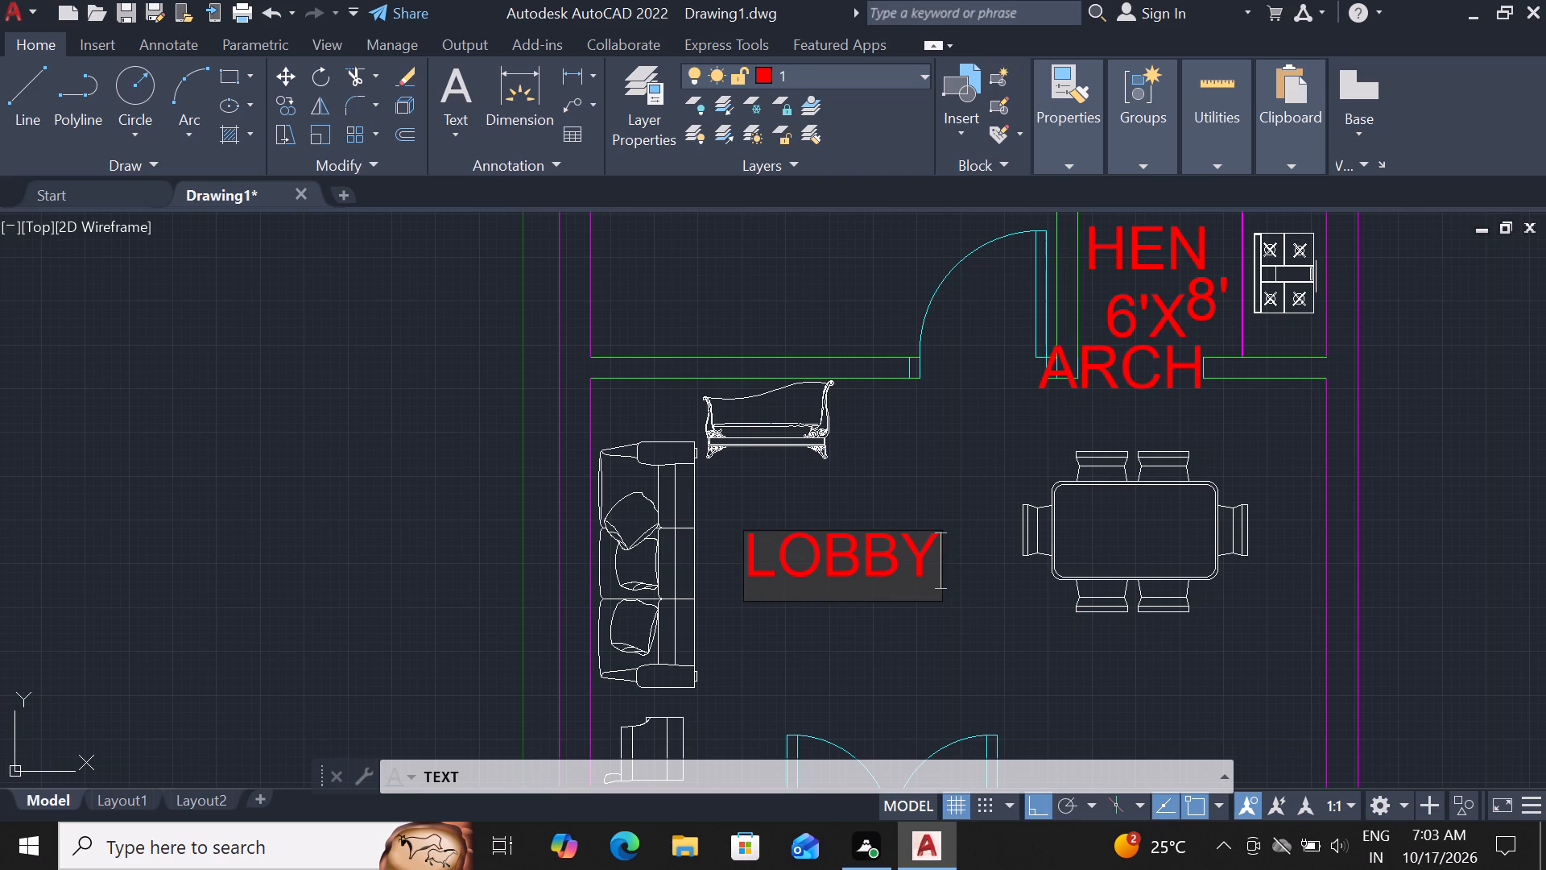
key("Return")
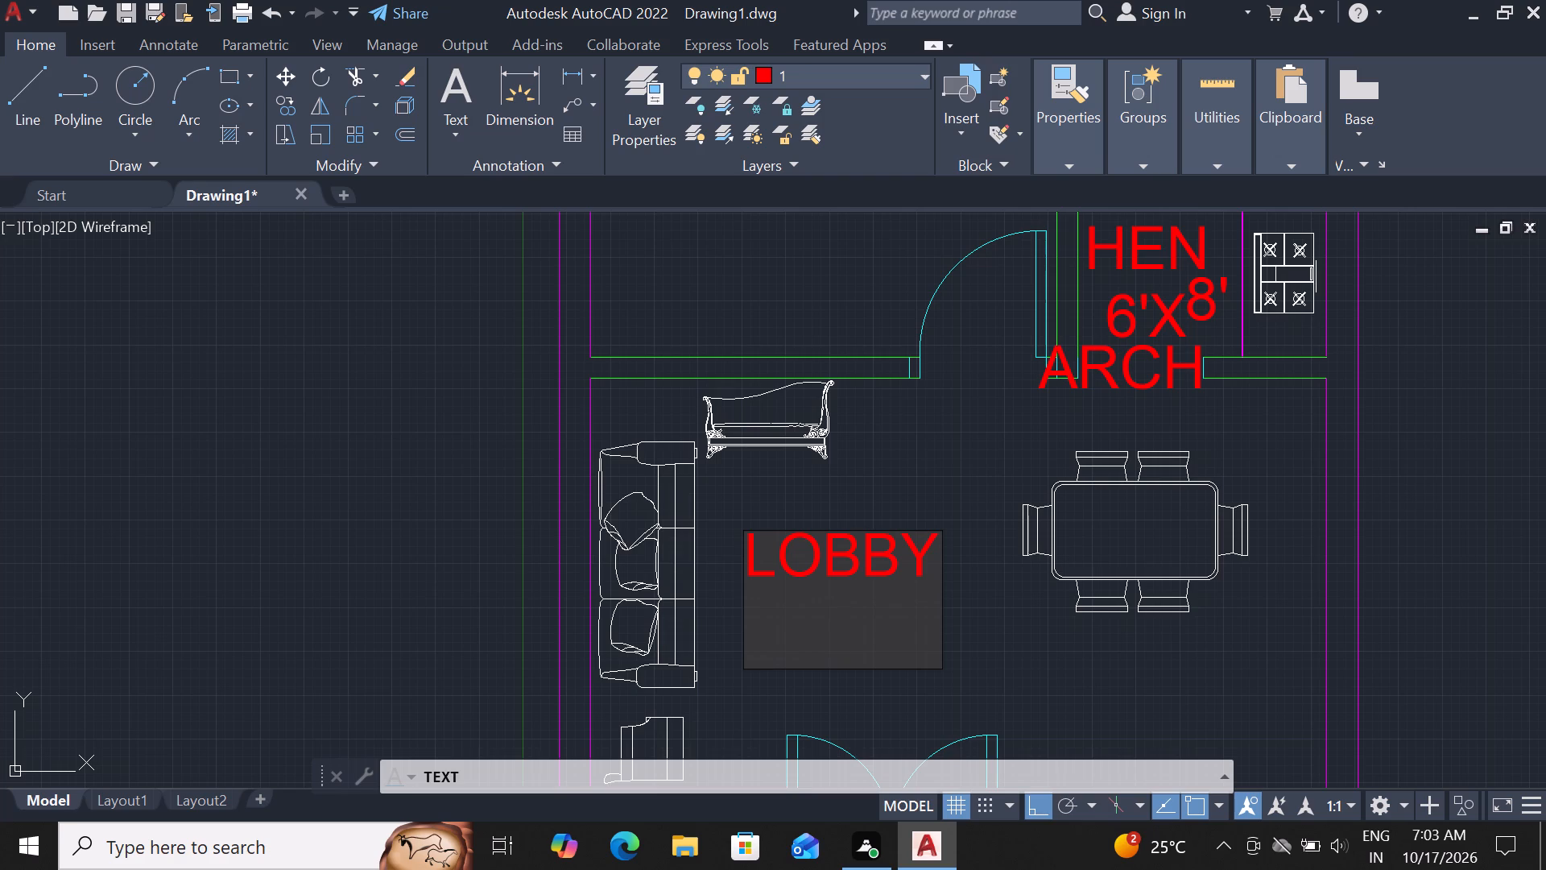
key("1")
type("7'")
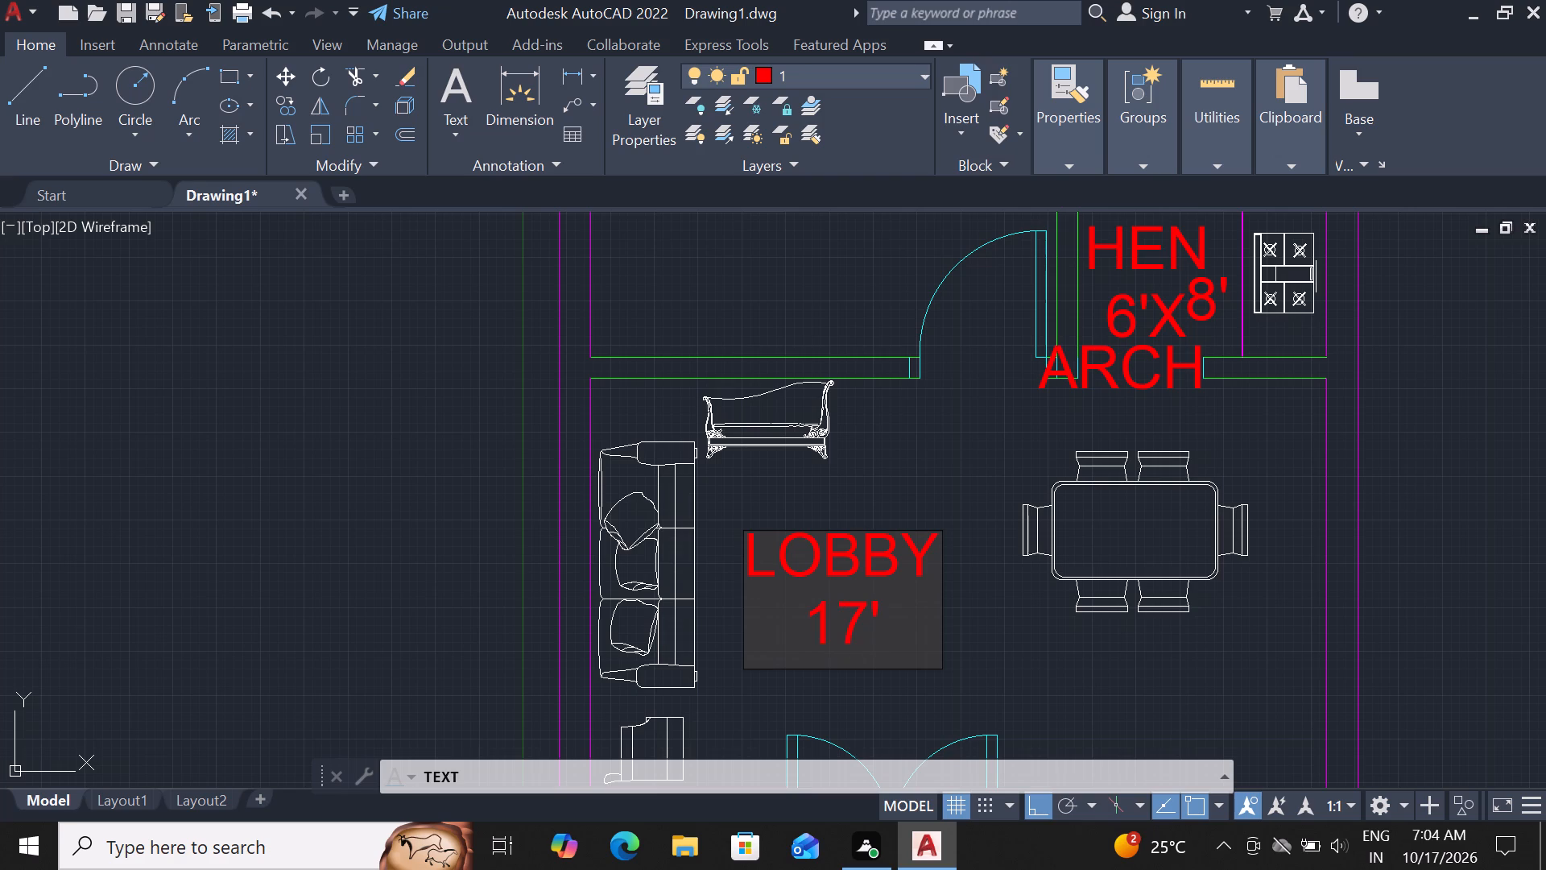
key("6")
key("shift+quotedbl")
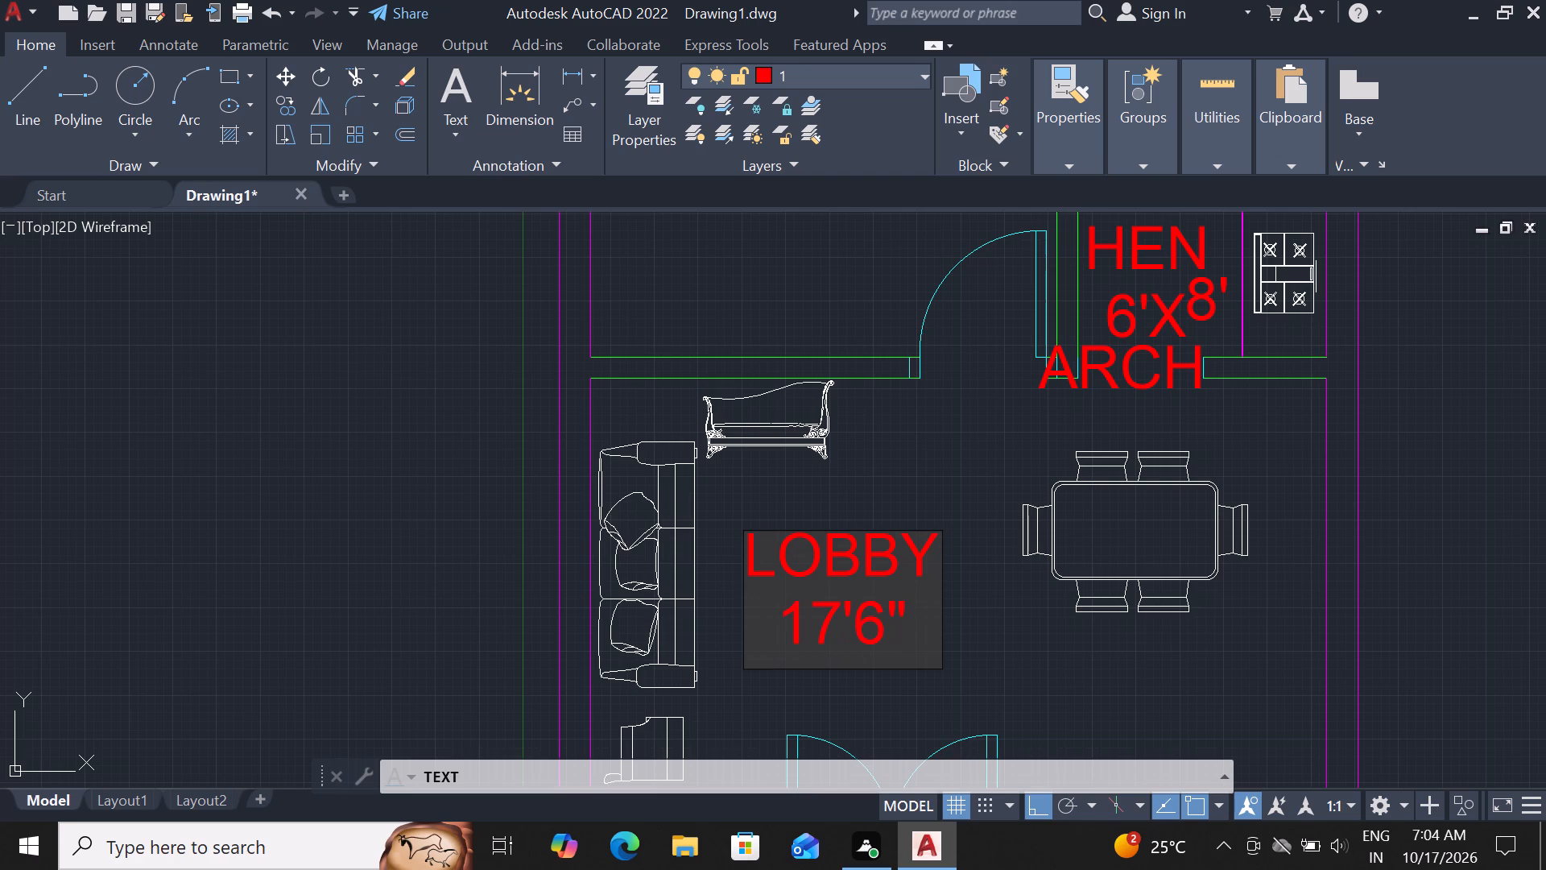
key("x")
type("11'")
Label the parking area just below the car with two text lines: PARKING and 10'X15'6".
scroll(911, 483, "down", 3)
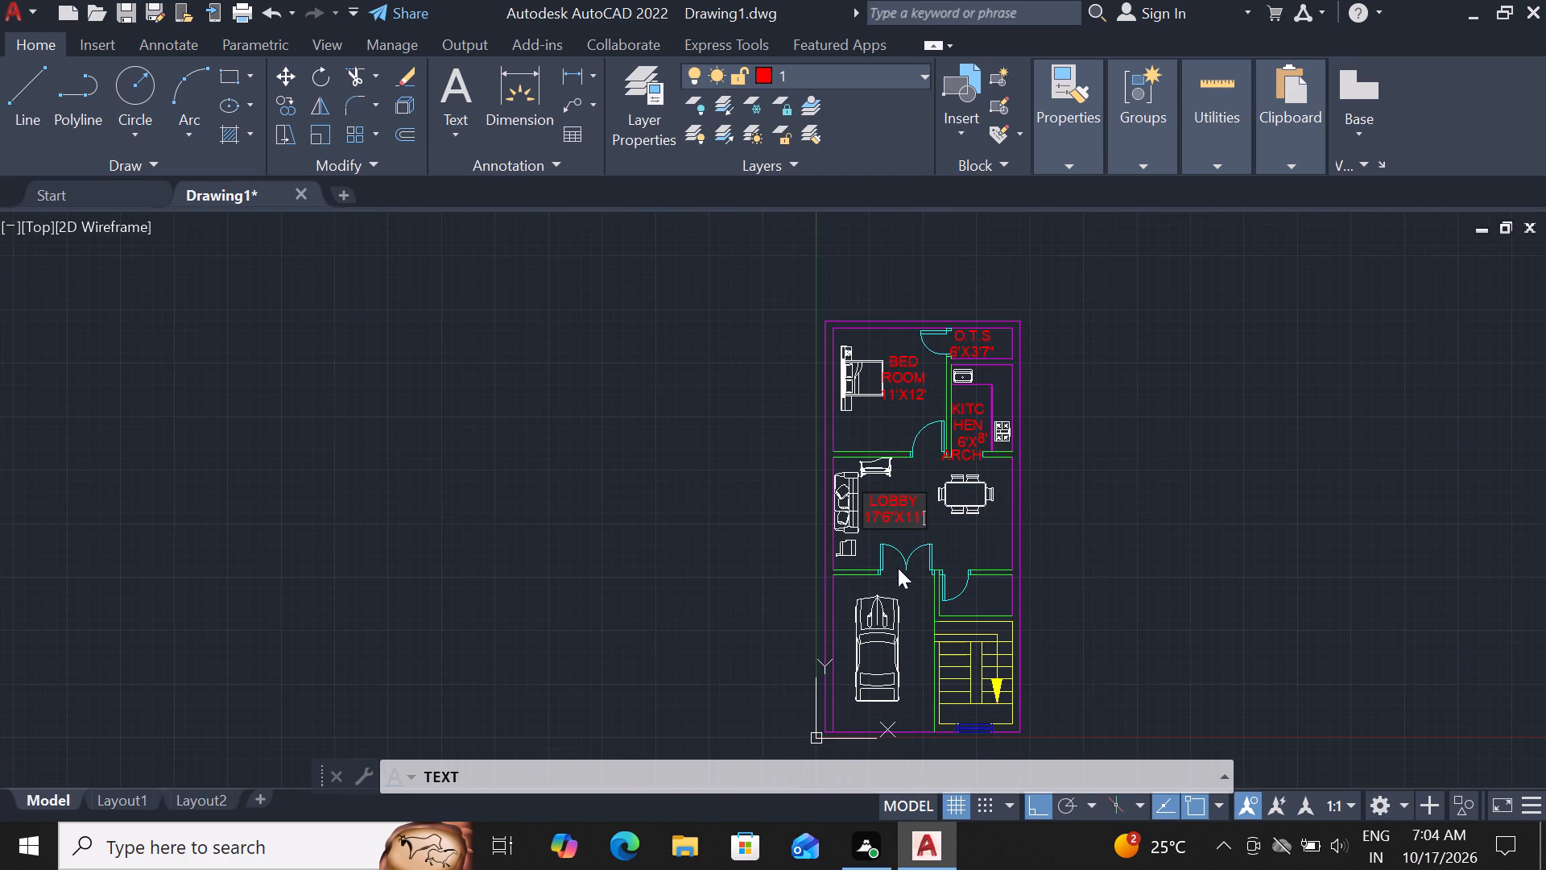
scroll(886, 588, "up", 2)
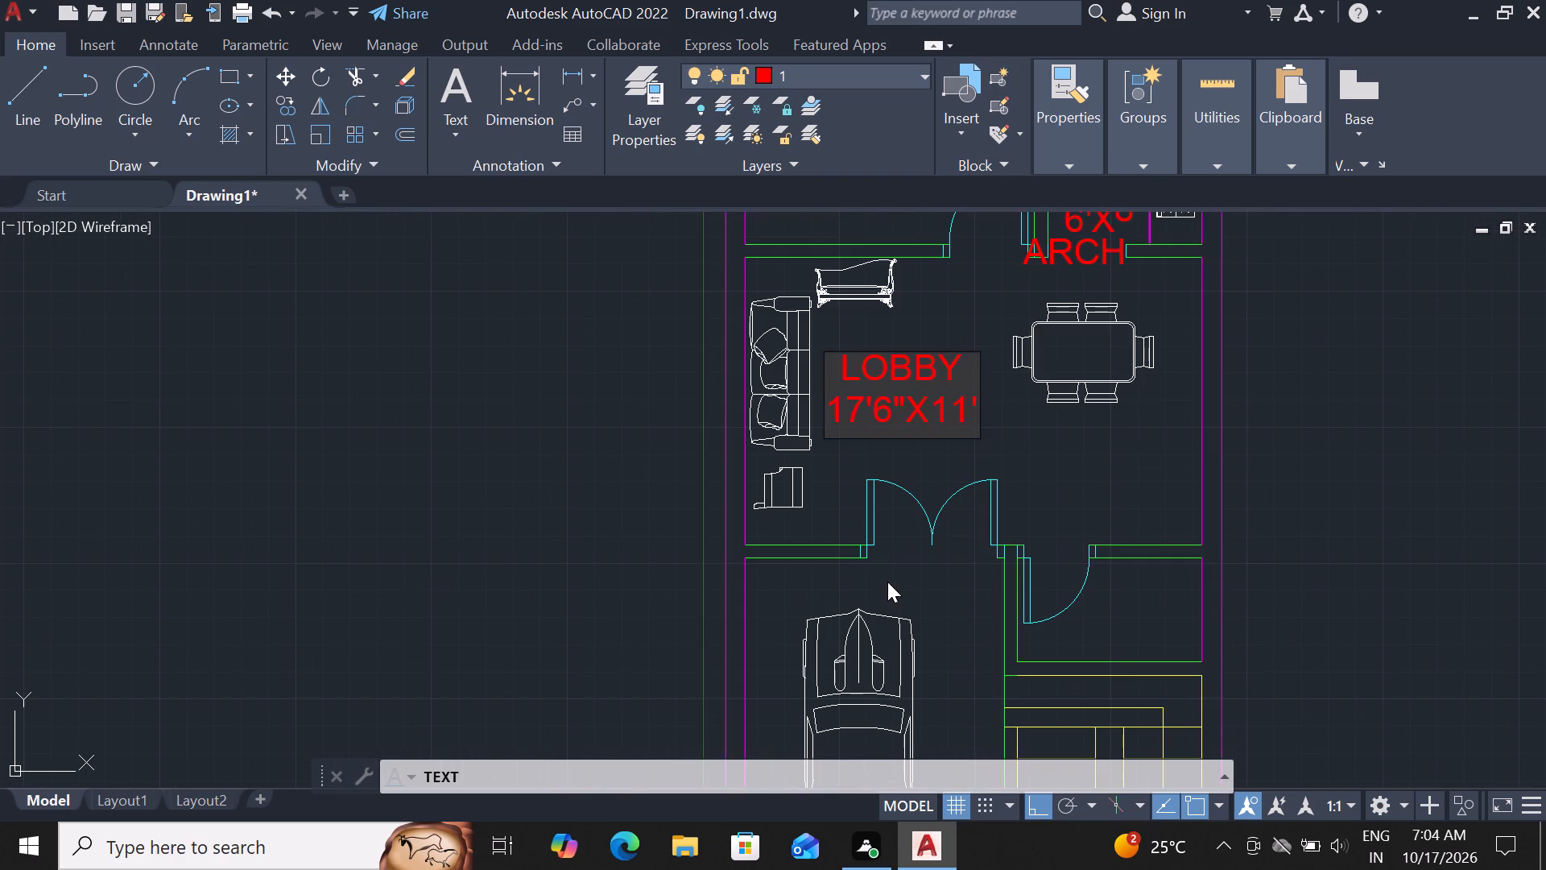
scroll(845, 633, "down", 2)
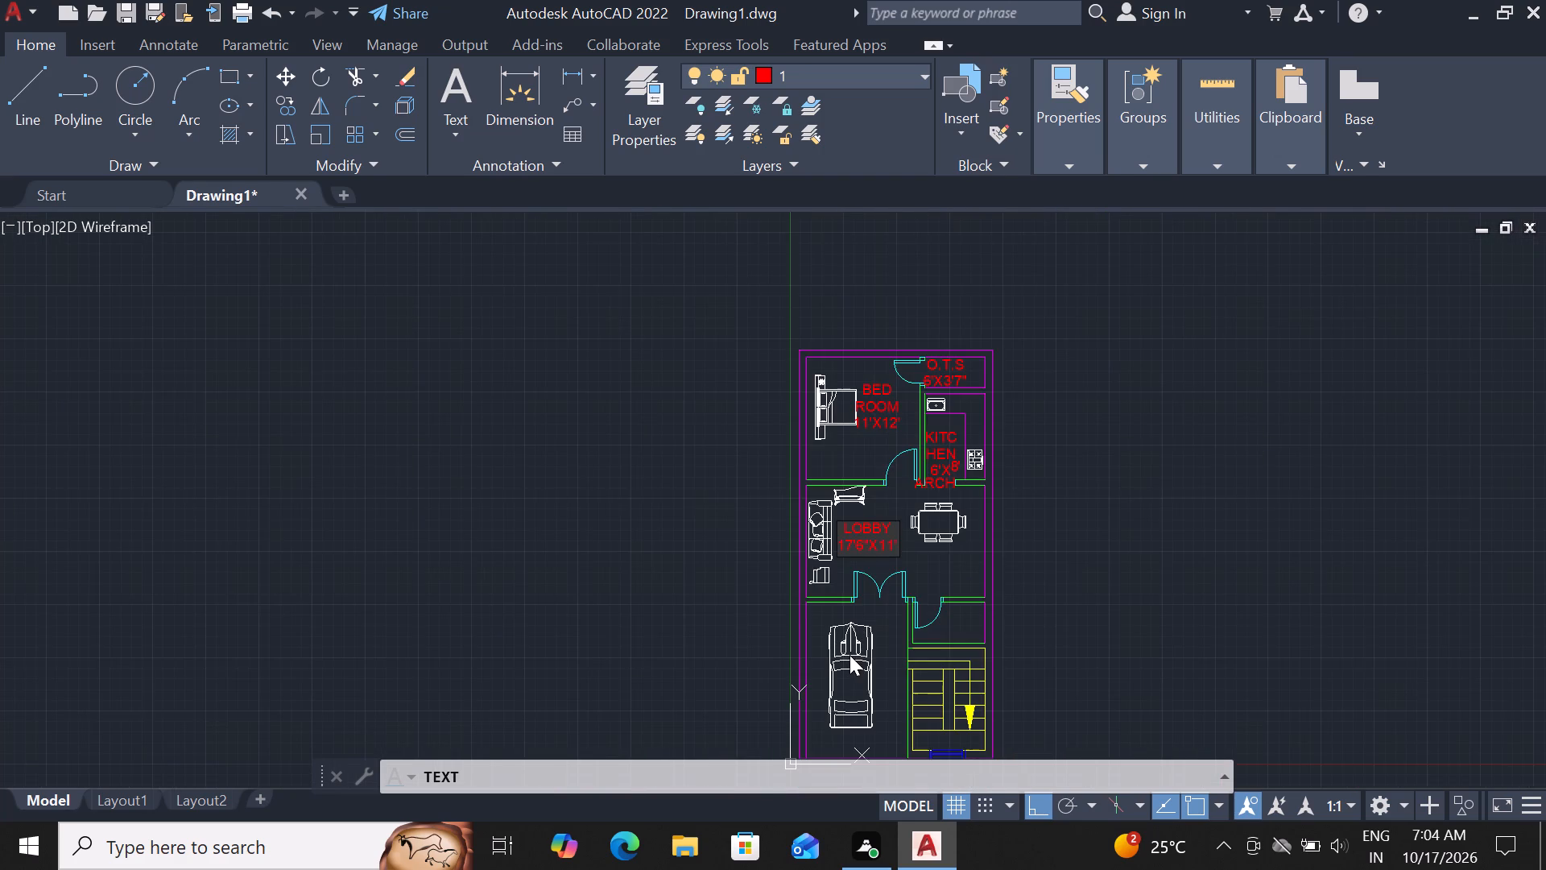
scroll(849, 655, "down", 2)
scroll(844, 689, "up", 4)
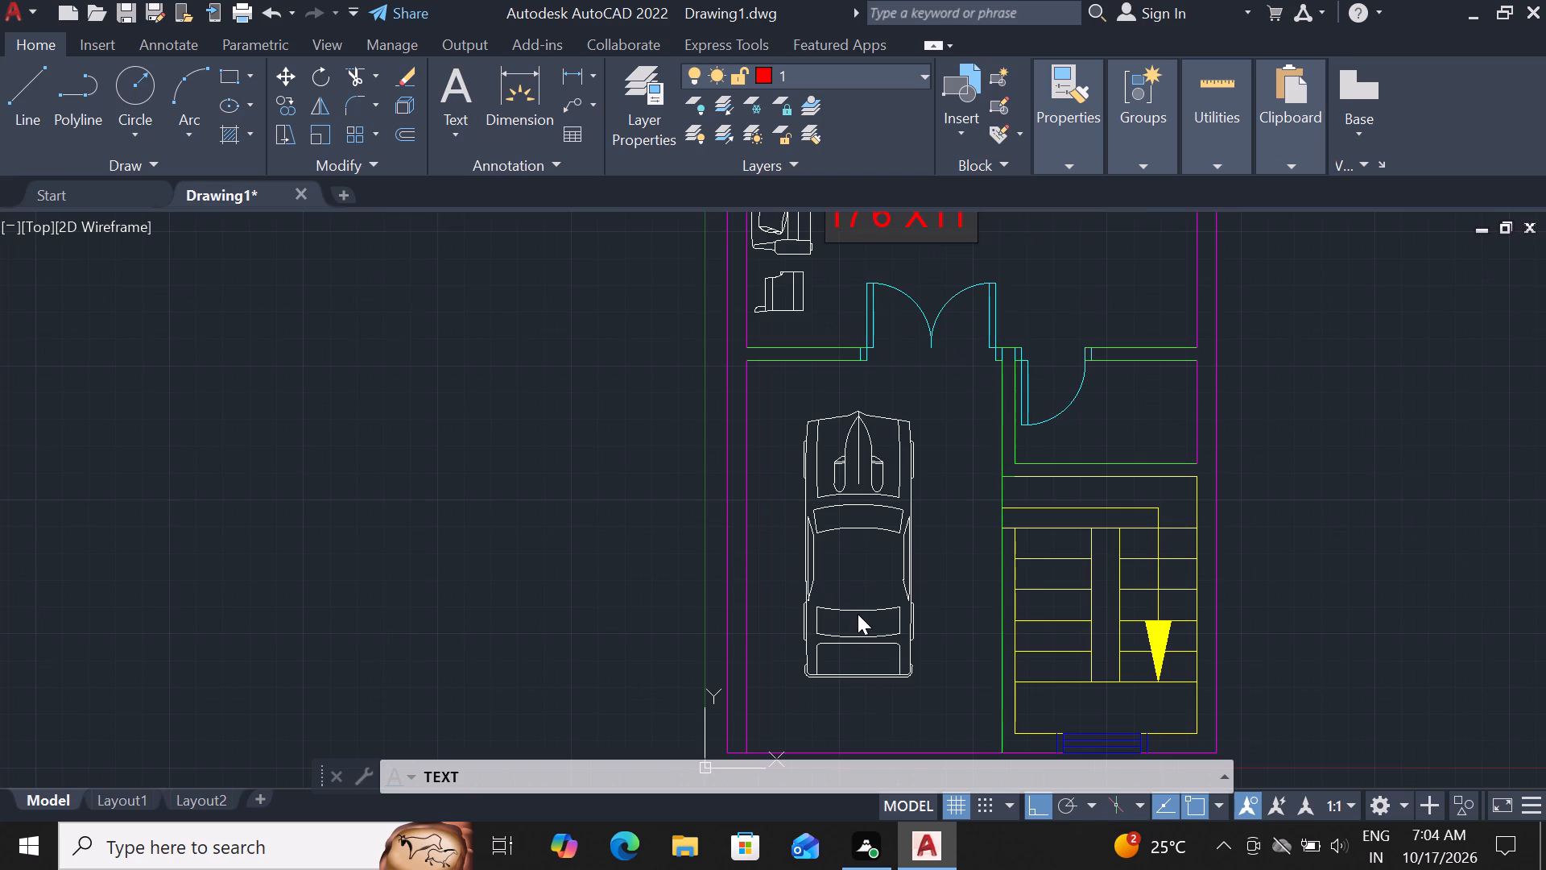
scroll(855, 617, "down", 1)
scroll(836, 668, "up", 1)
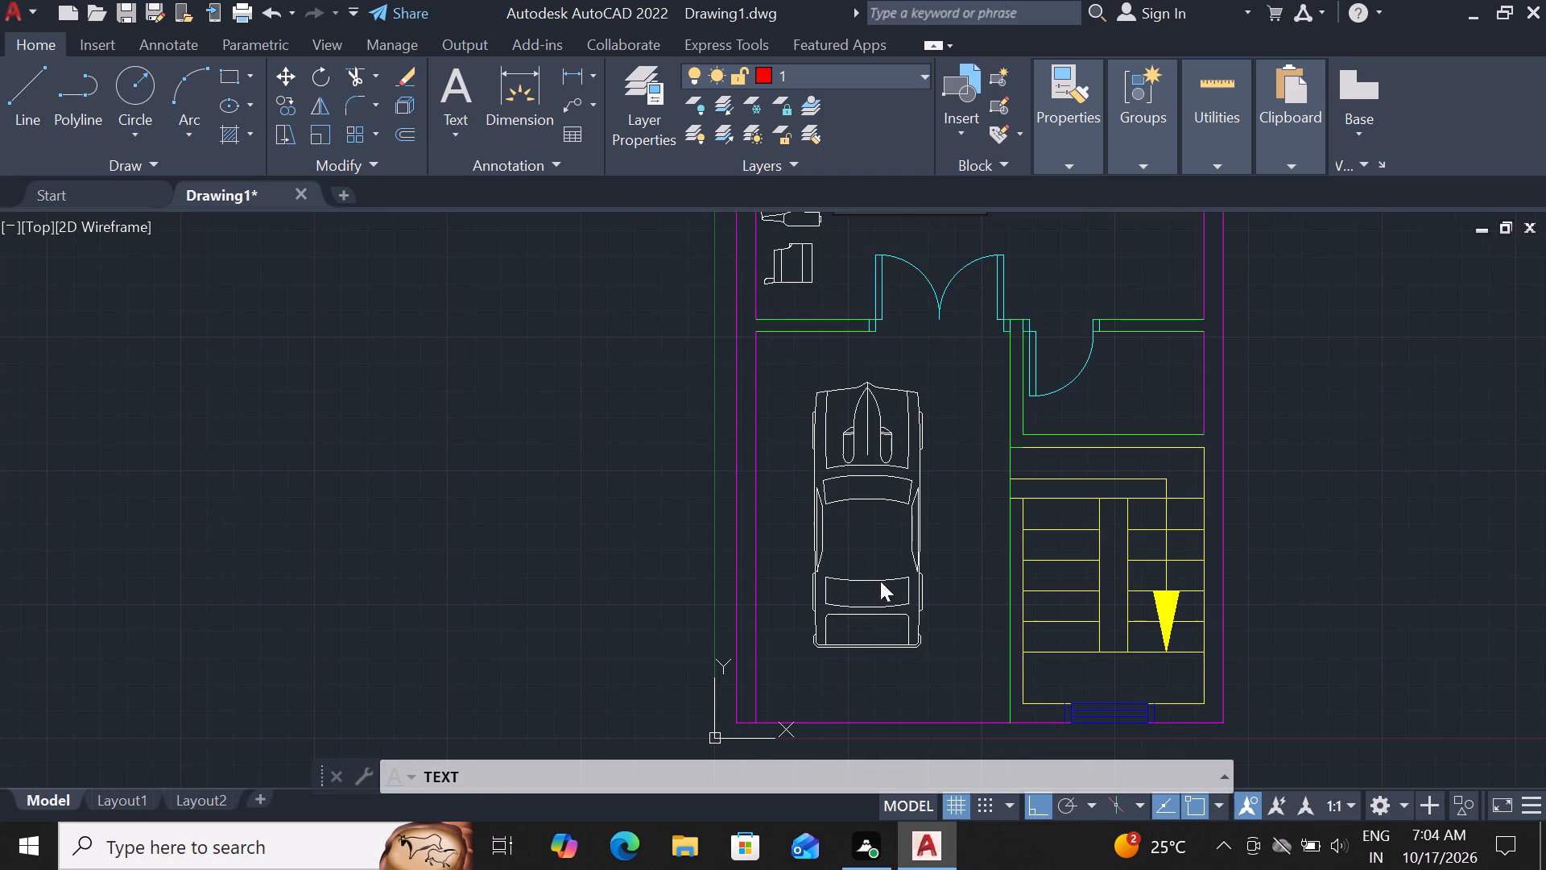
left_click(947, 546)
left_click(834, 680)
key("p")
type("AR")
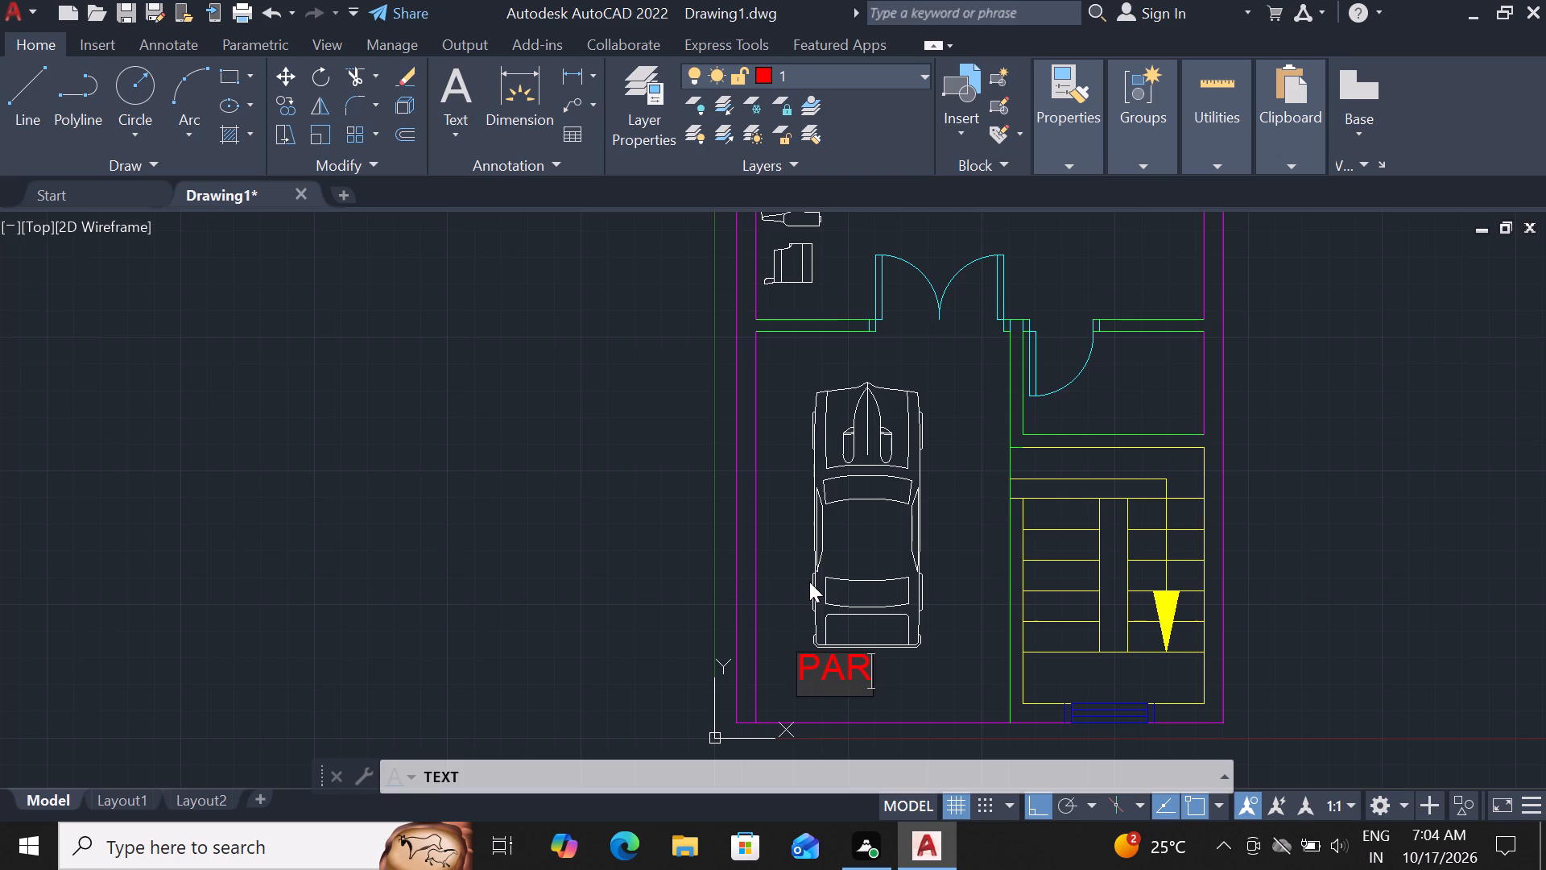
type("KI")
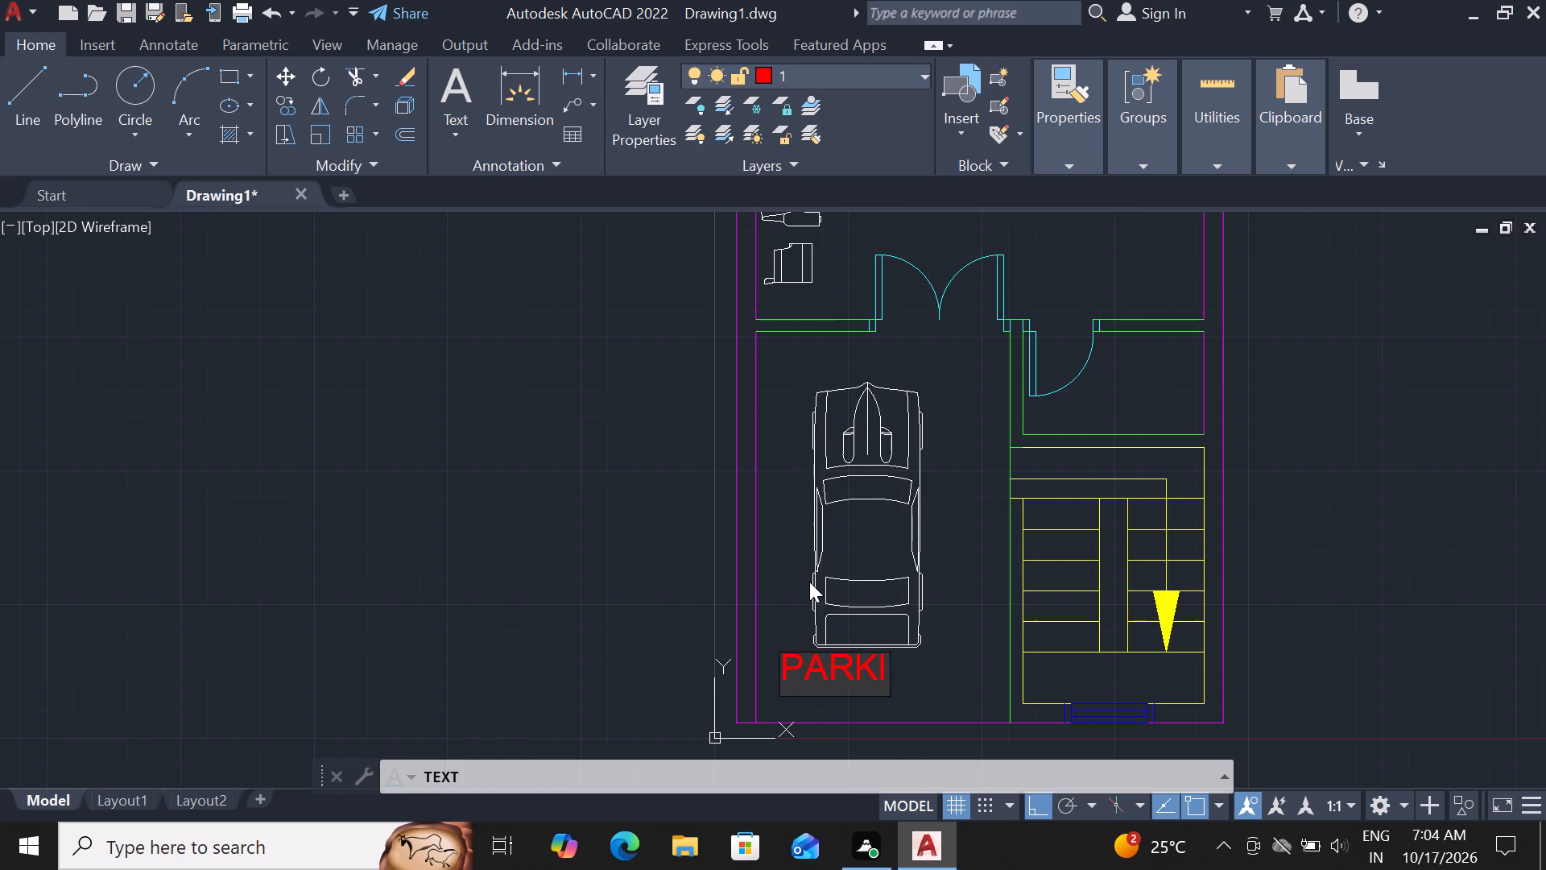
key("n")
key("g")
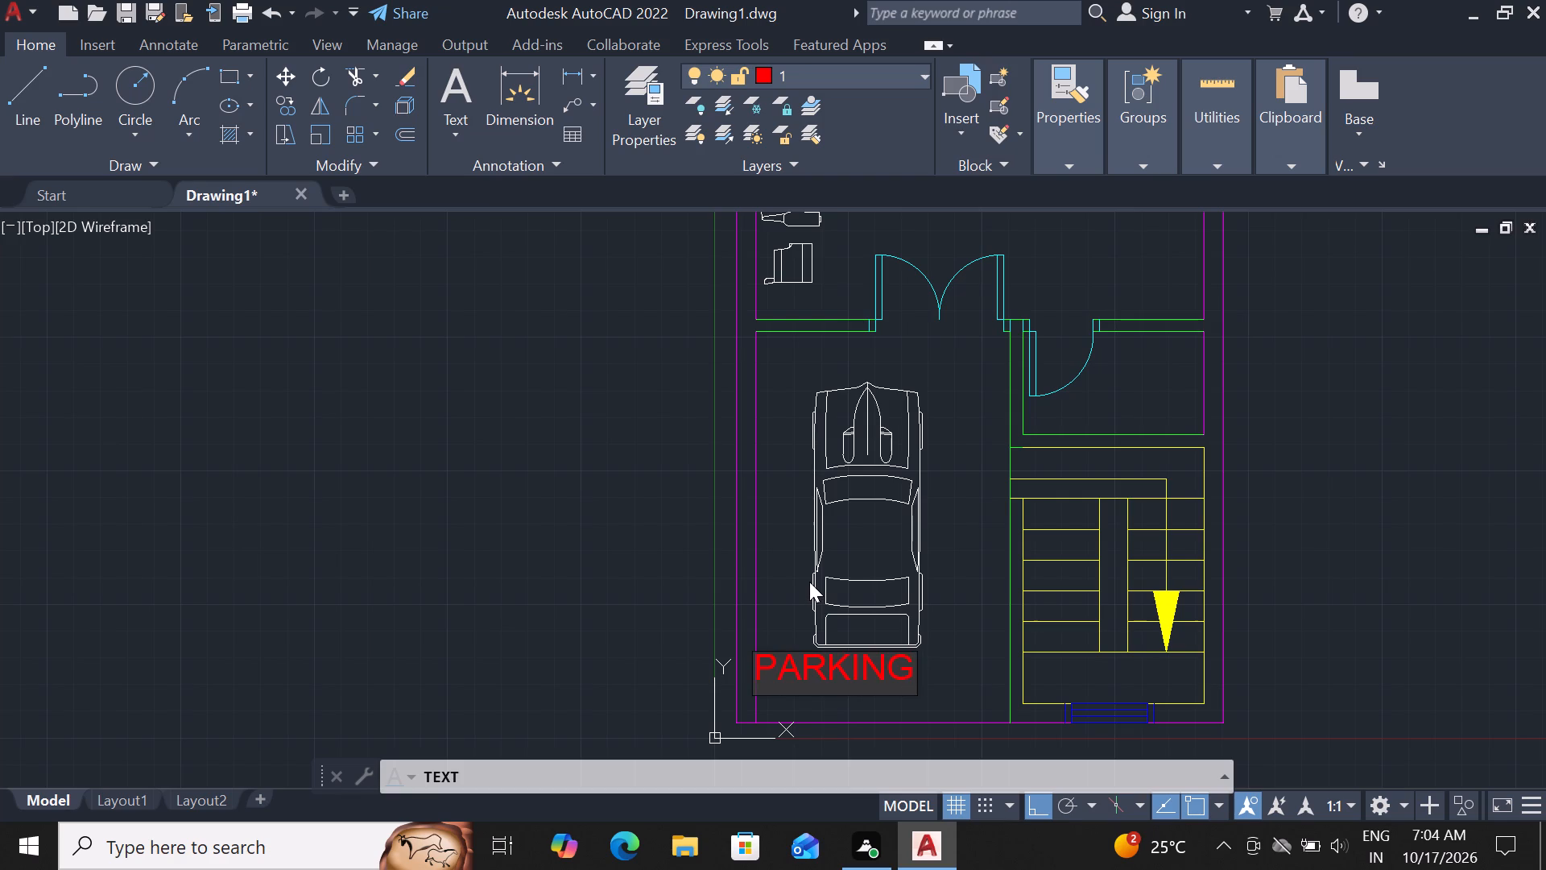
key("Return")
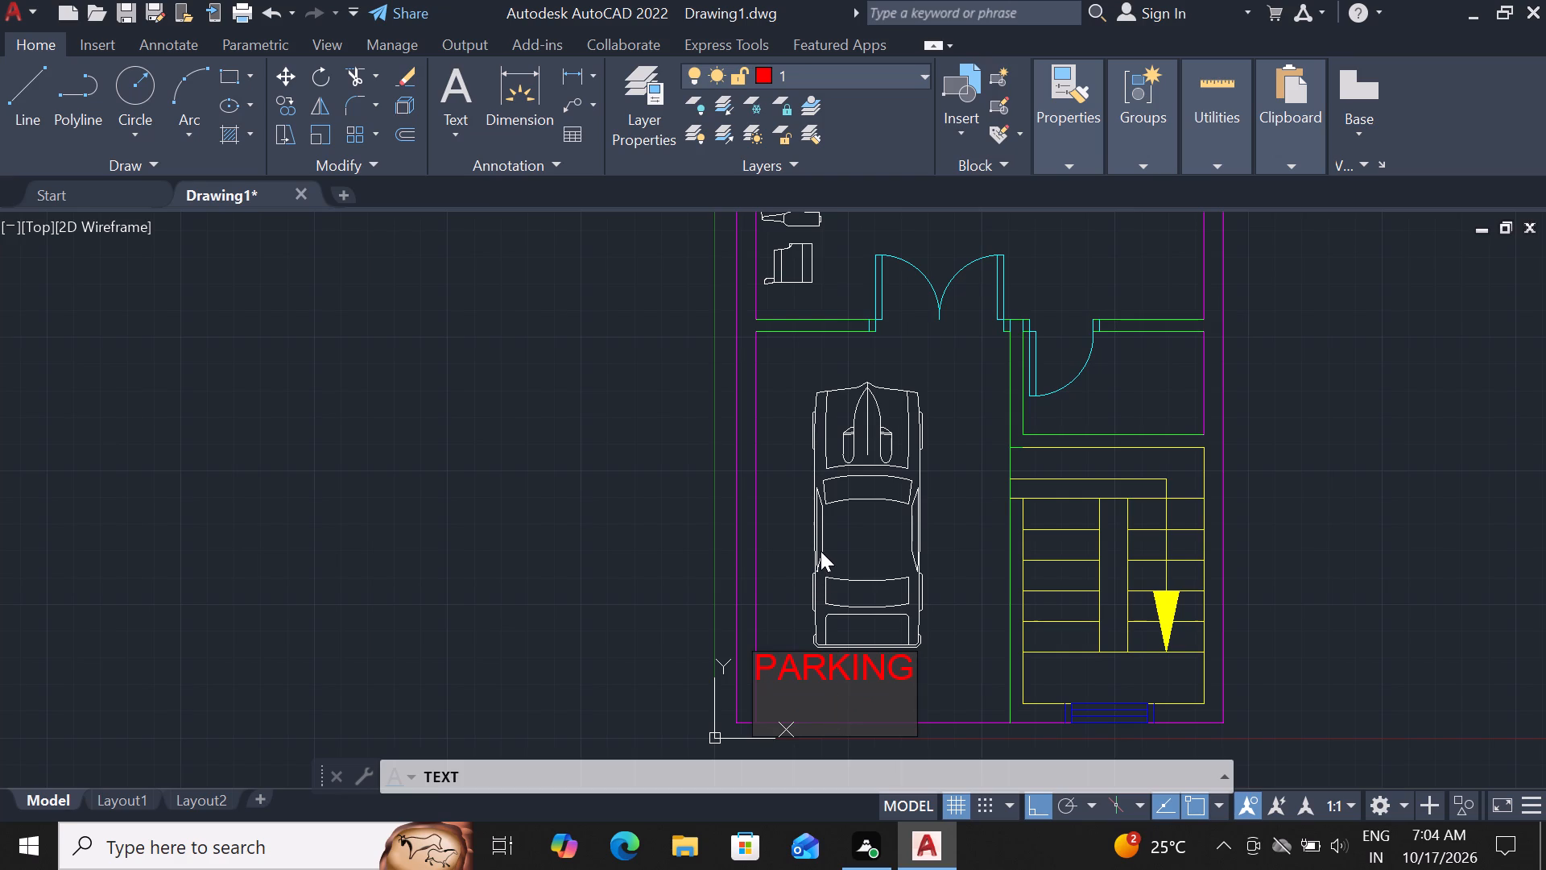
key("1")
type("0'")
key("x")
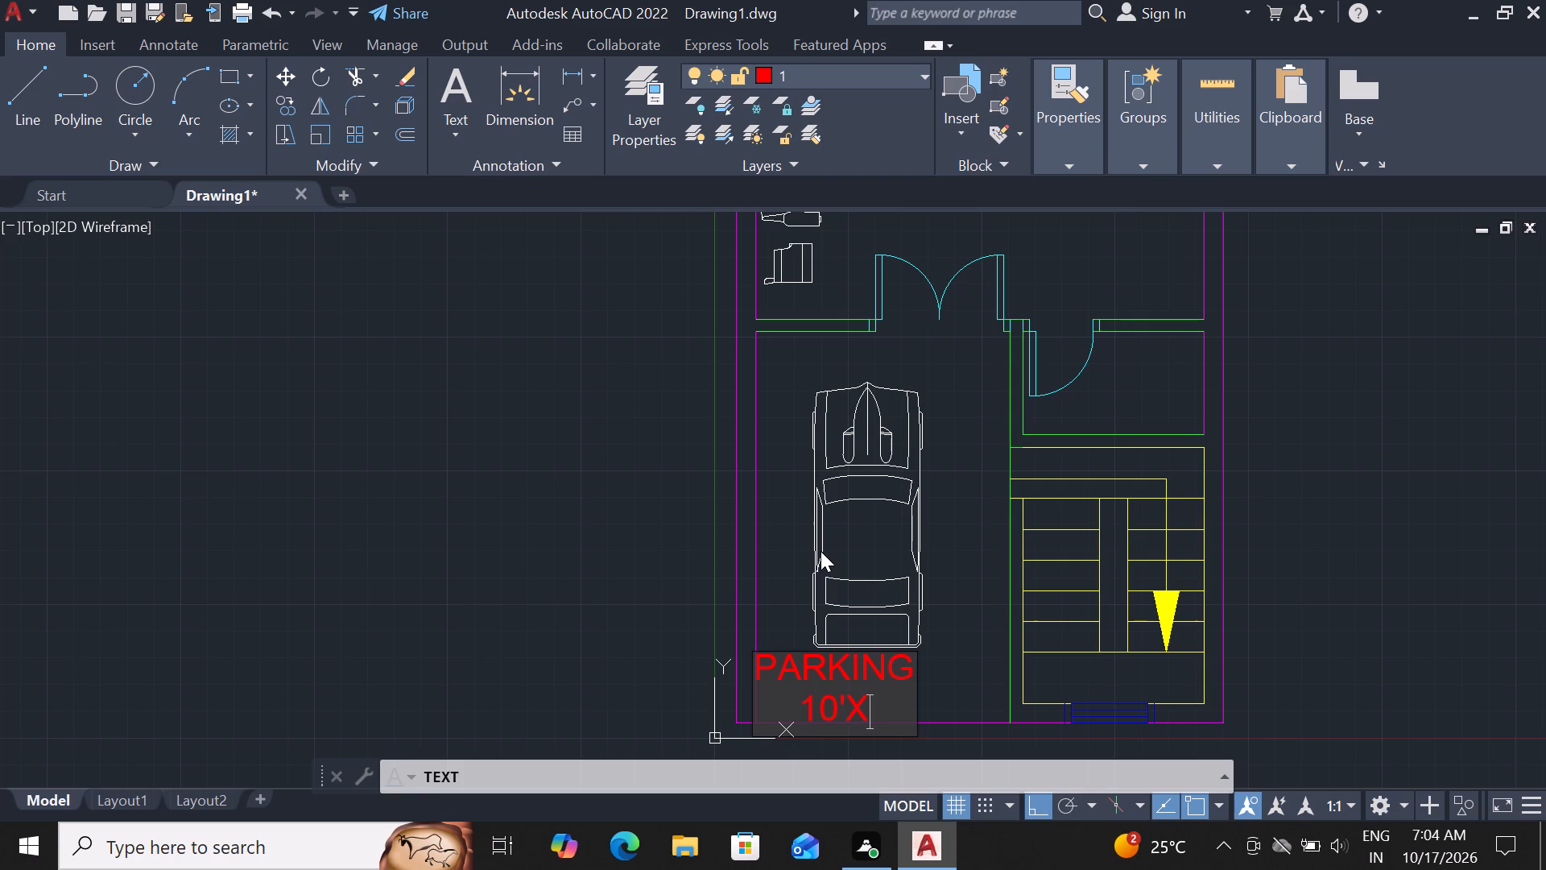
type("15")
type("'6")
key("shift+quotedbl")
Label the staircase at its lower landing with two text lines: ST.CASE and 7'1"X10'1".
scroll(835, 528, "down", 2)
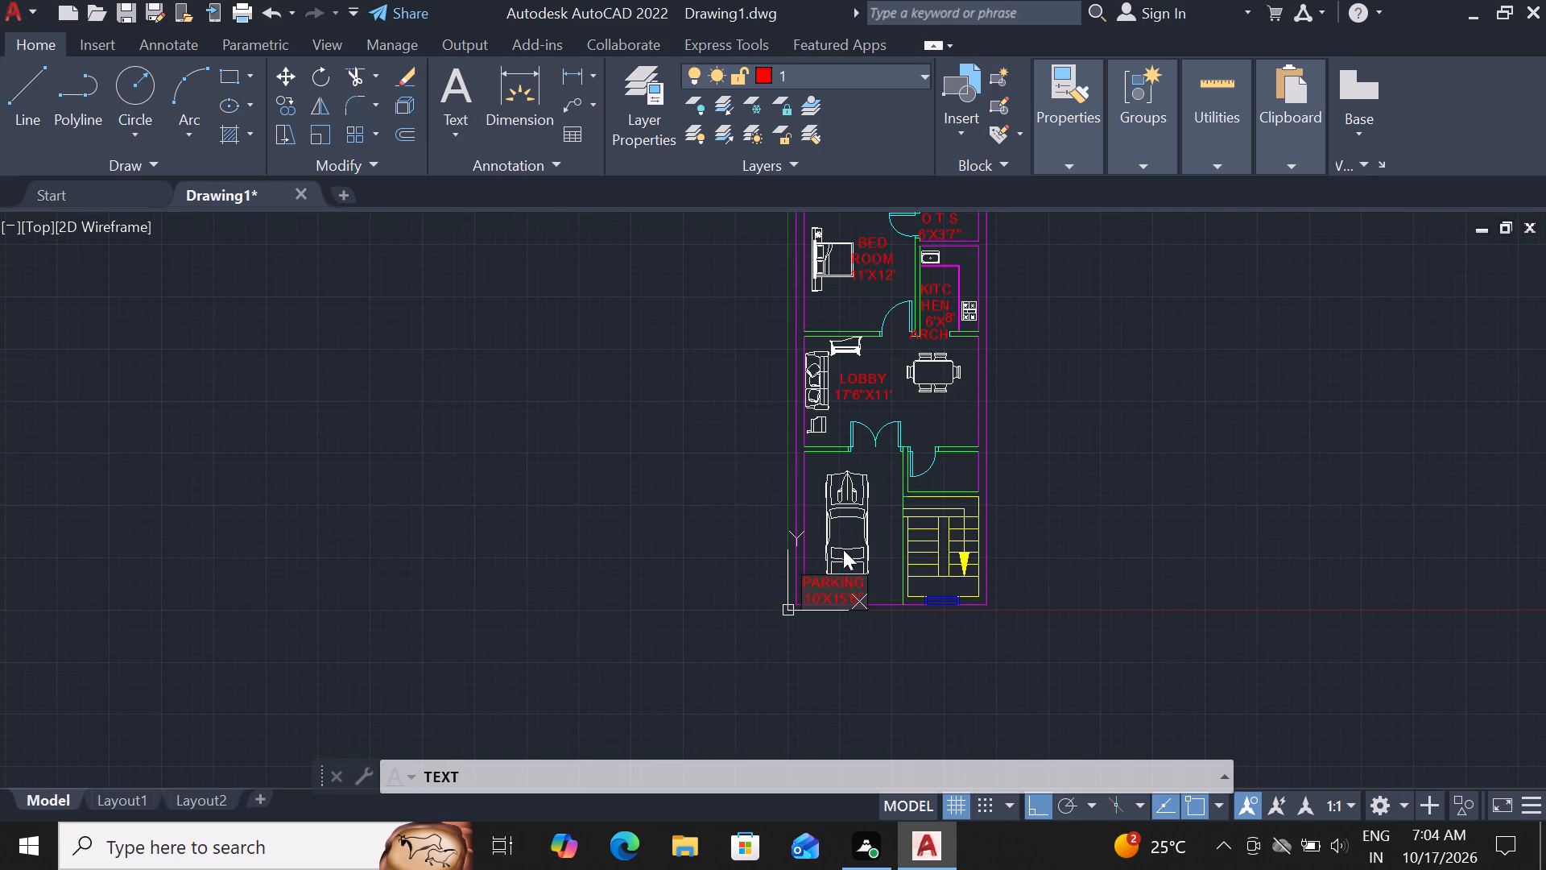
scroll(972, 580, "up", 2)
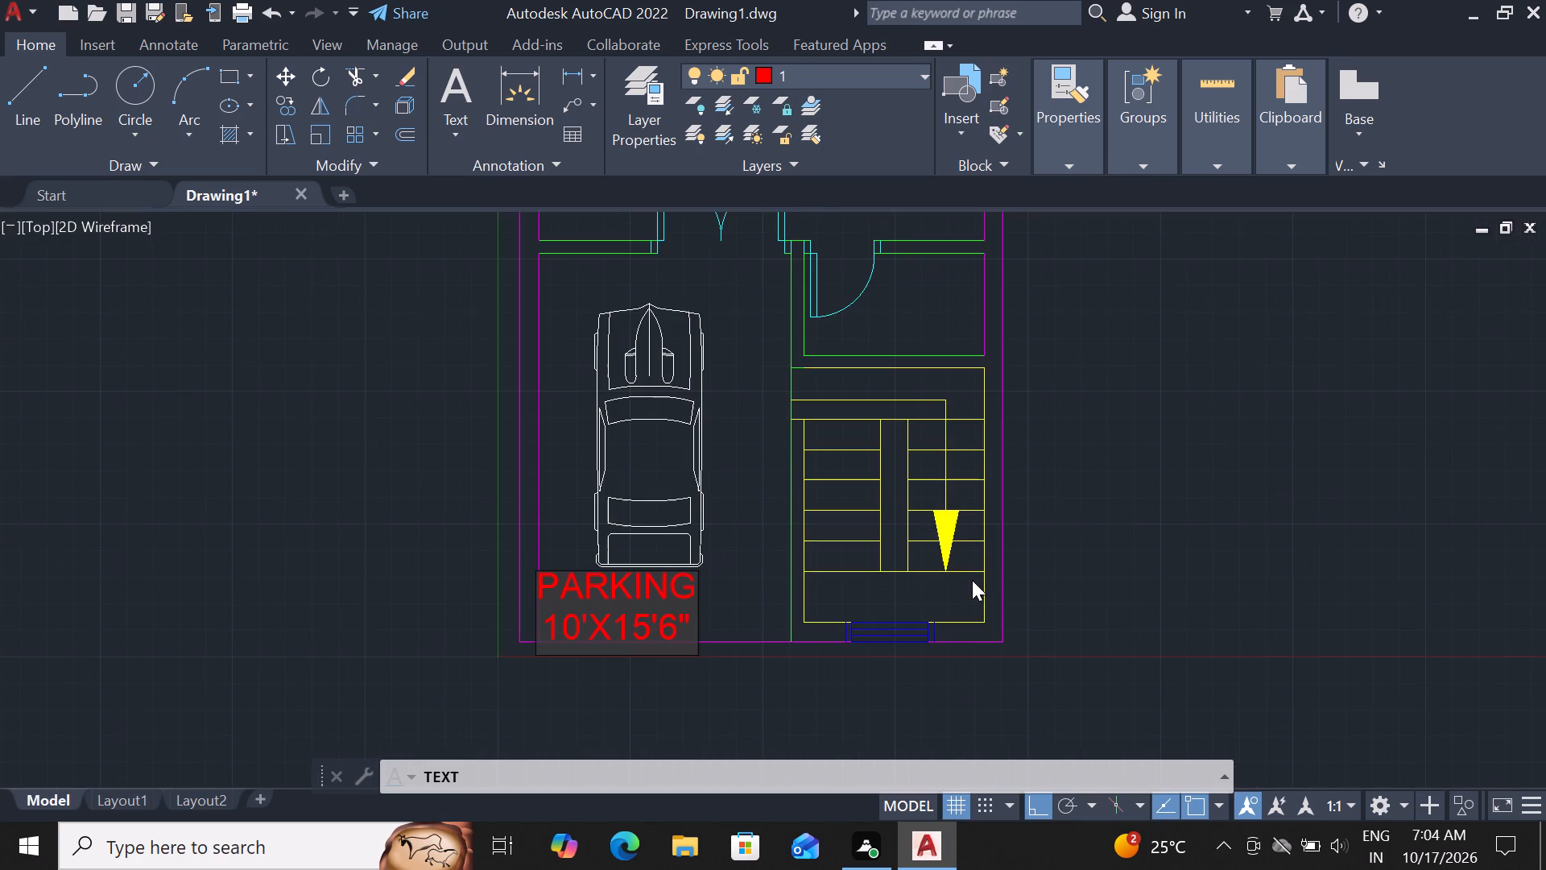
scroll(921, 599, "up", 2)
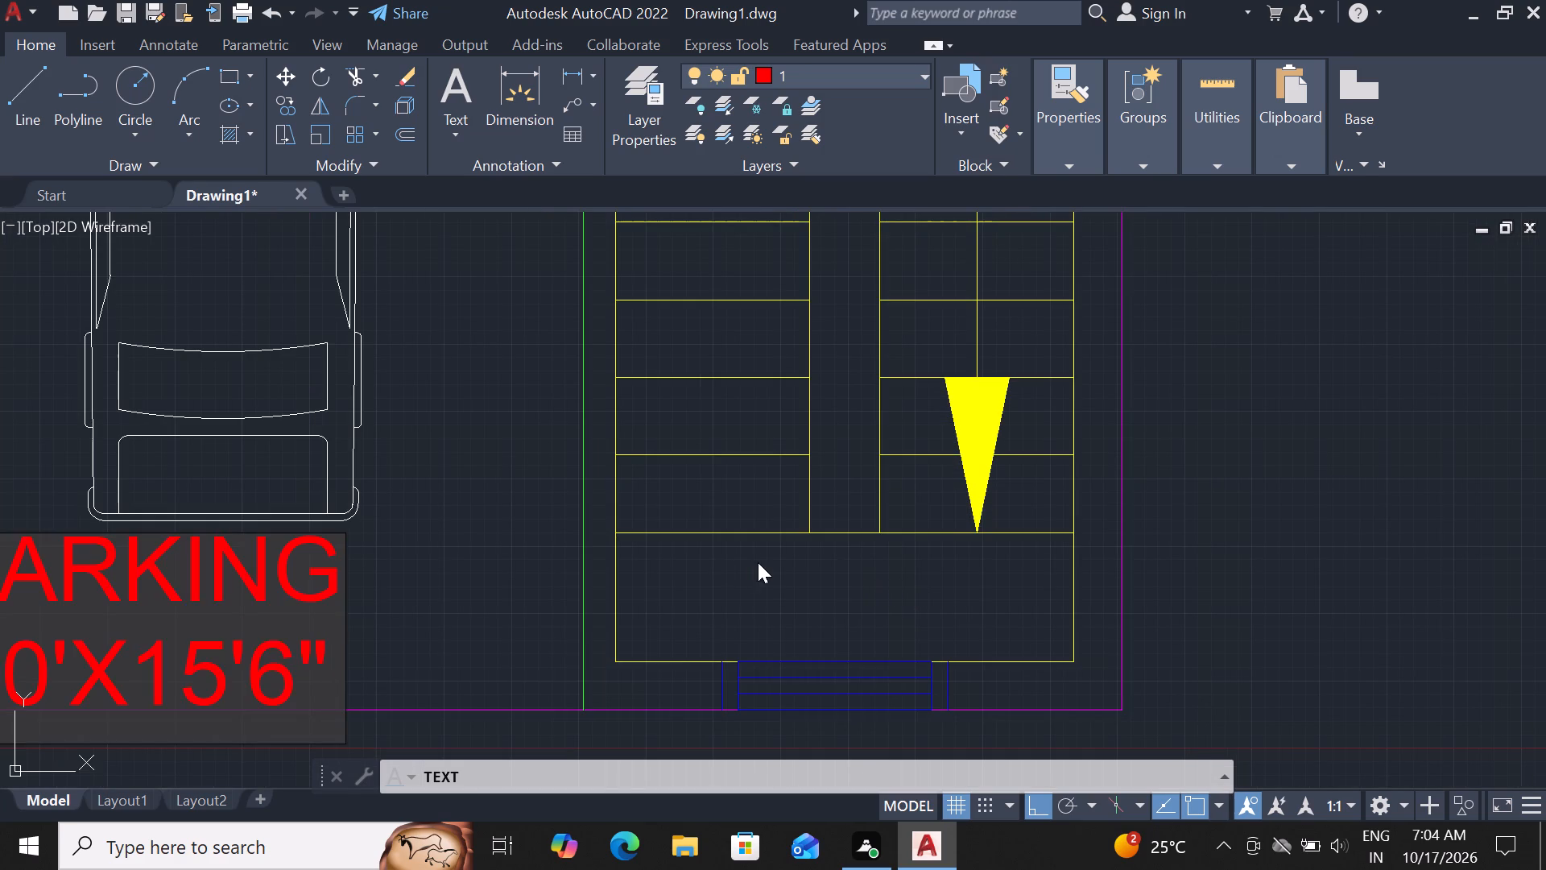
left_click(785, 557)
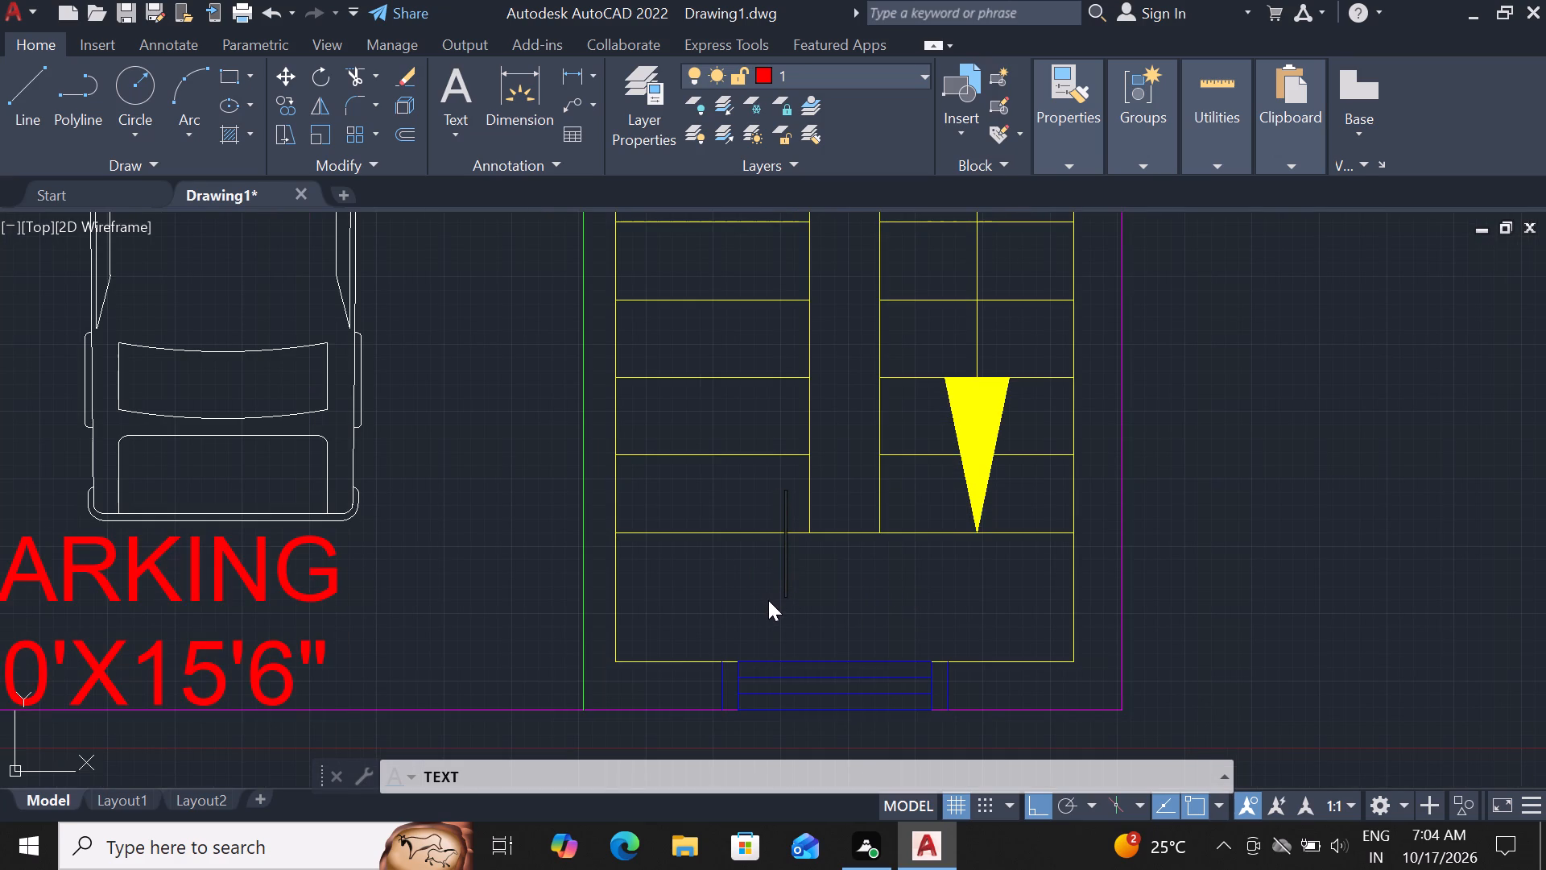
type("ST")
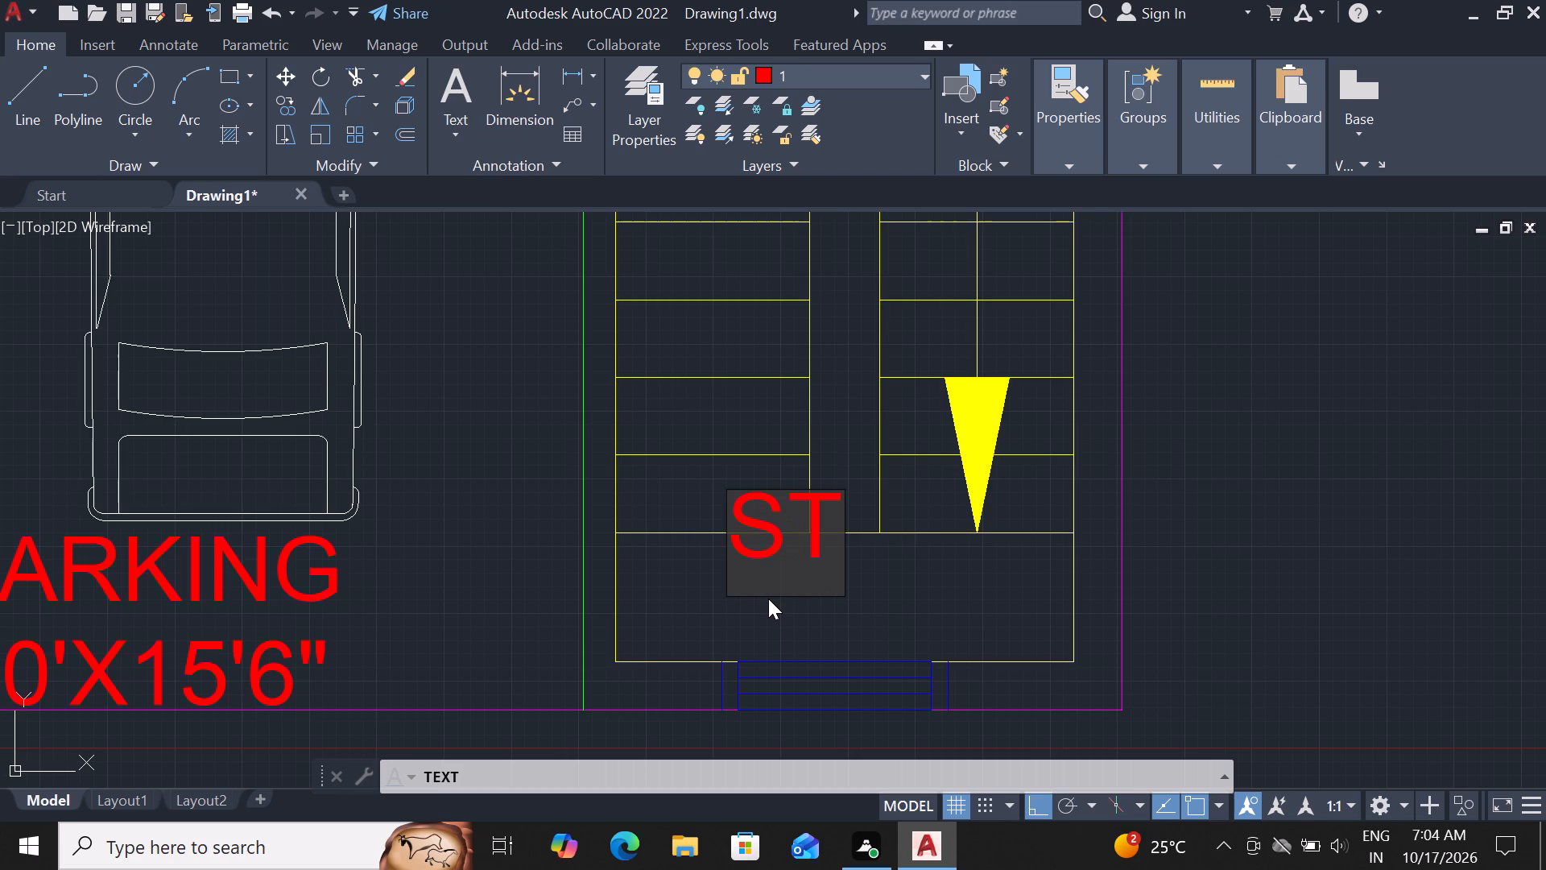
key("period")
type("CAS")
key("r")
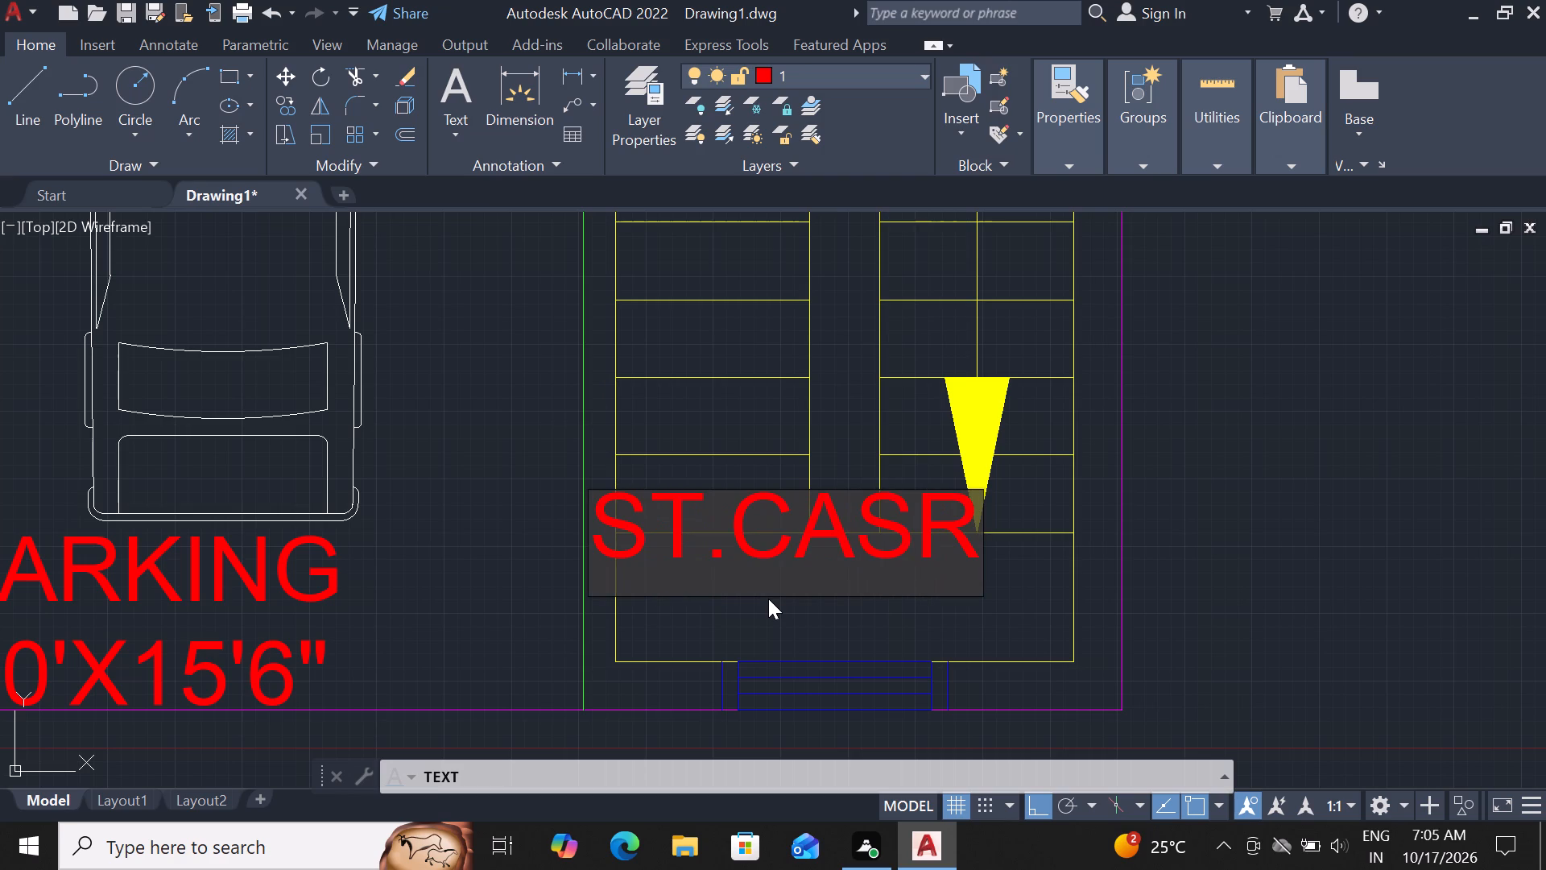
key("BackSpace")
key("e")
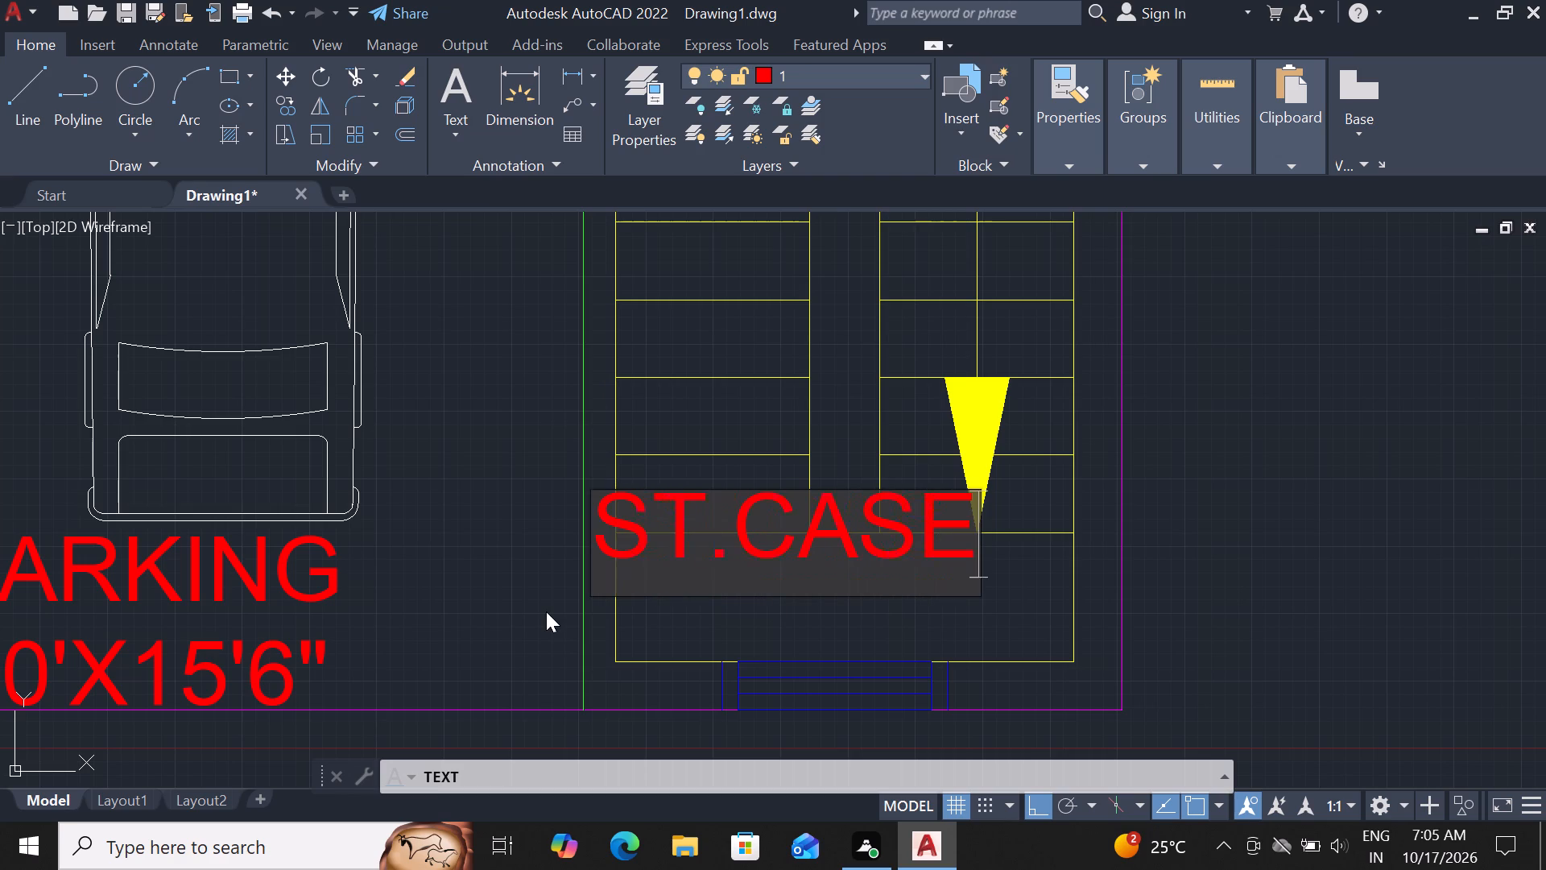
key("Return")
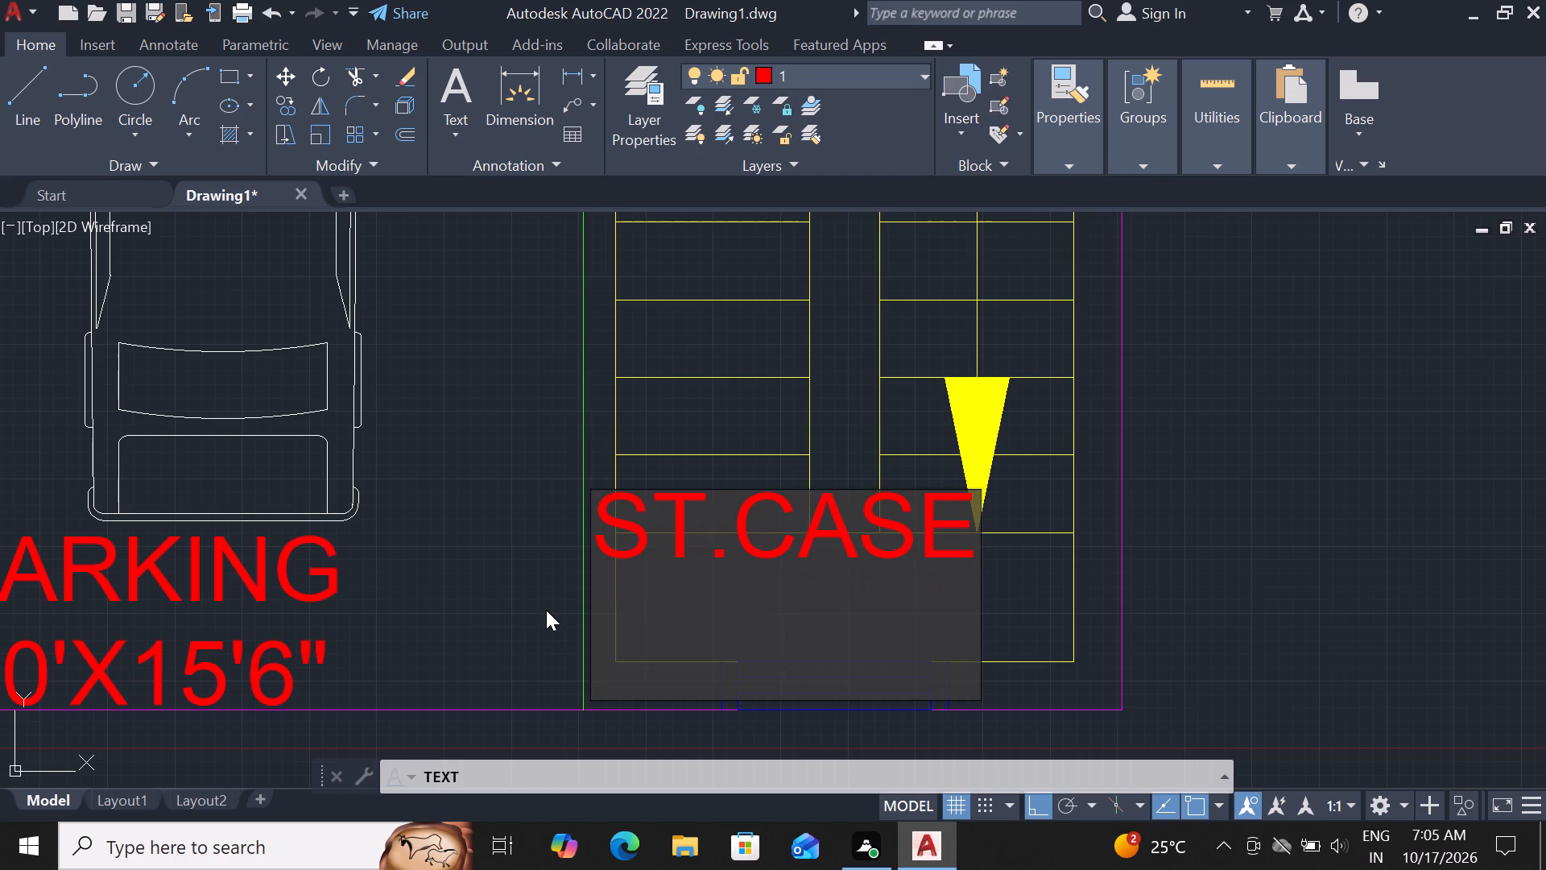
type("7'")
key("1")
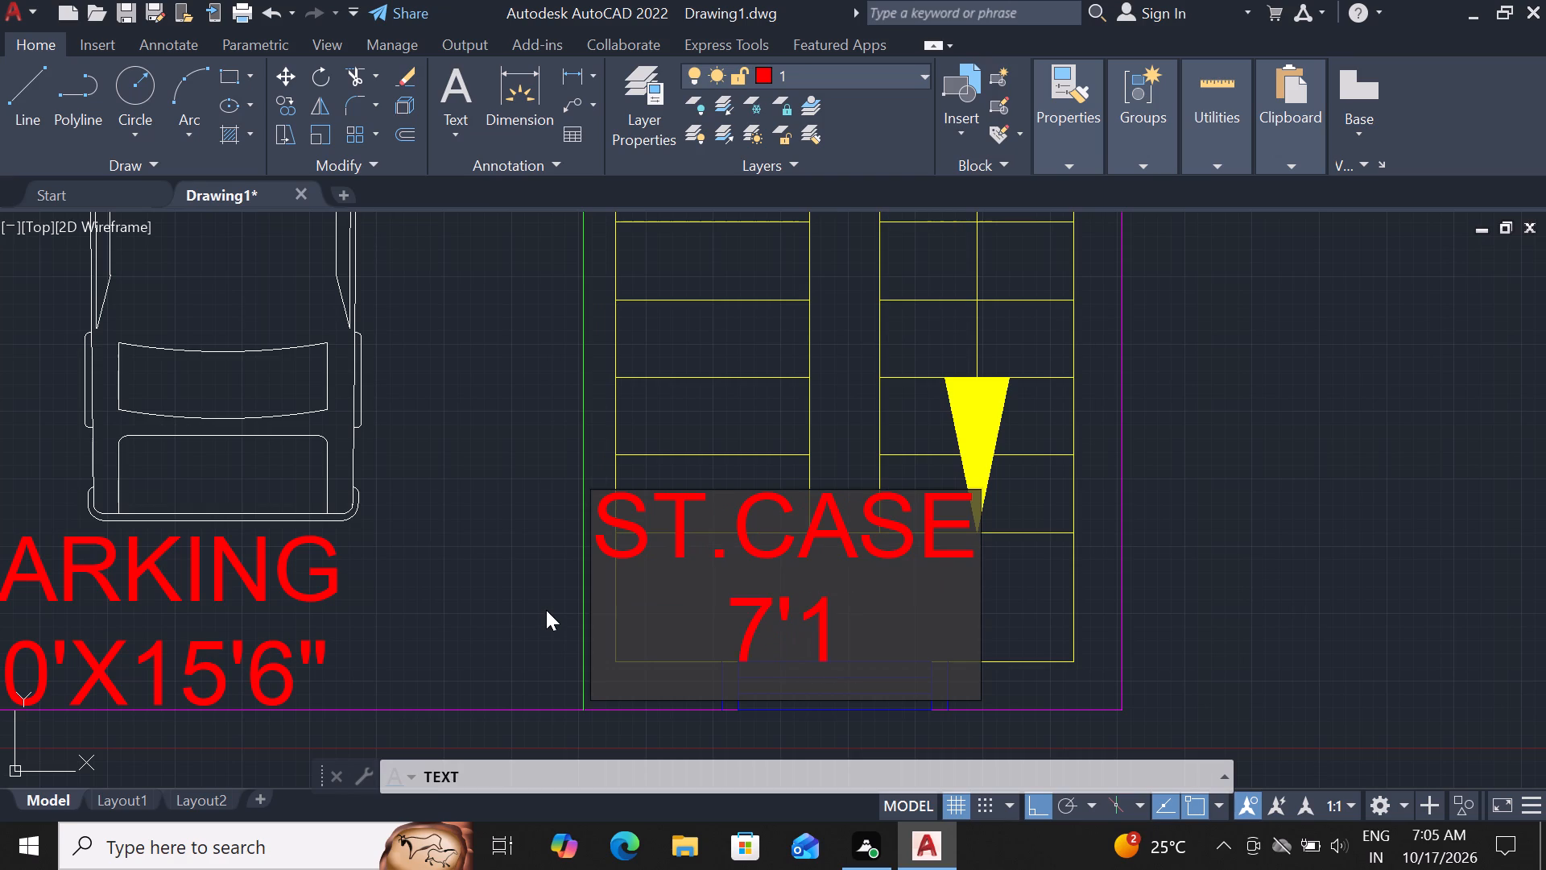
type("\"X")
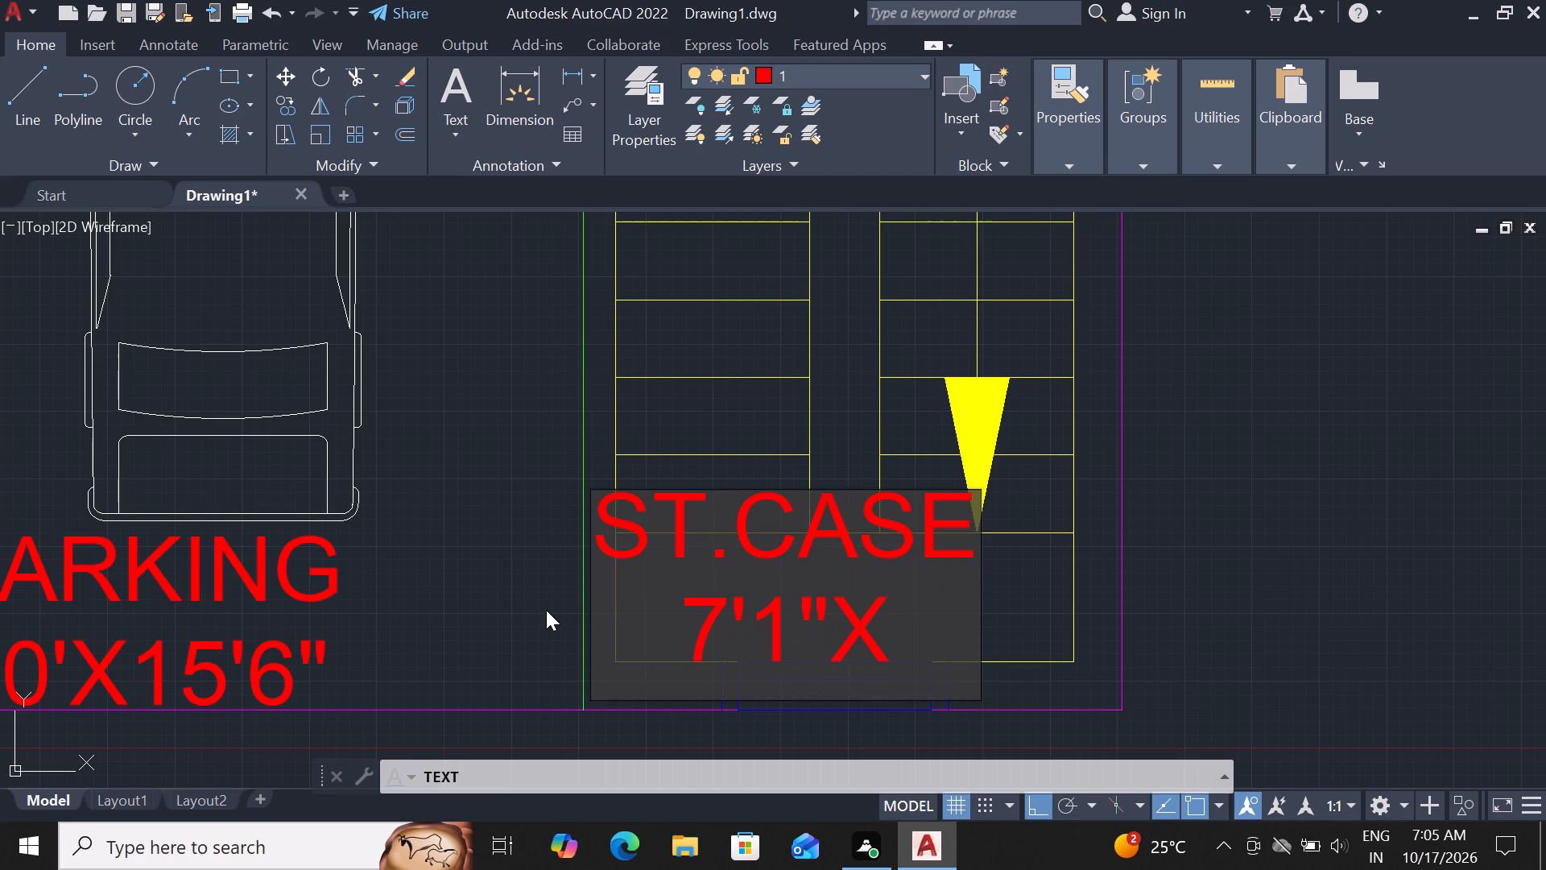
key("1")
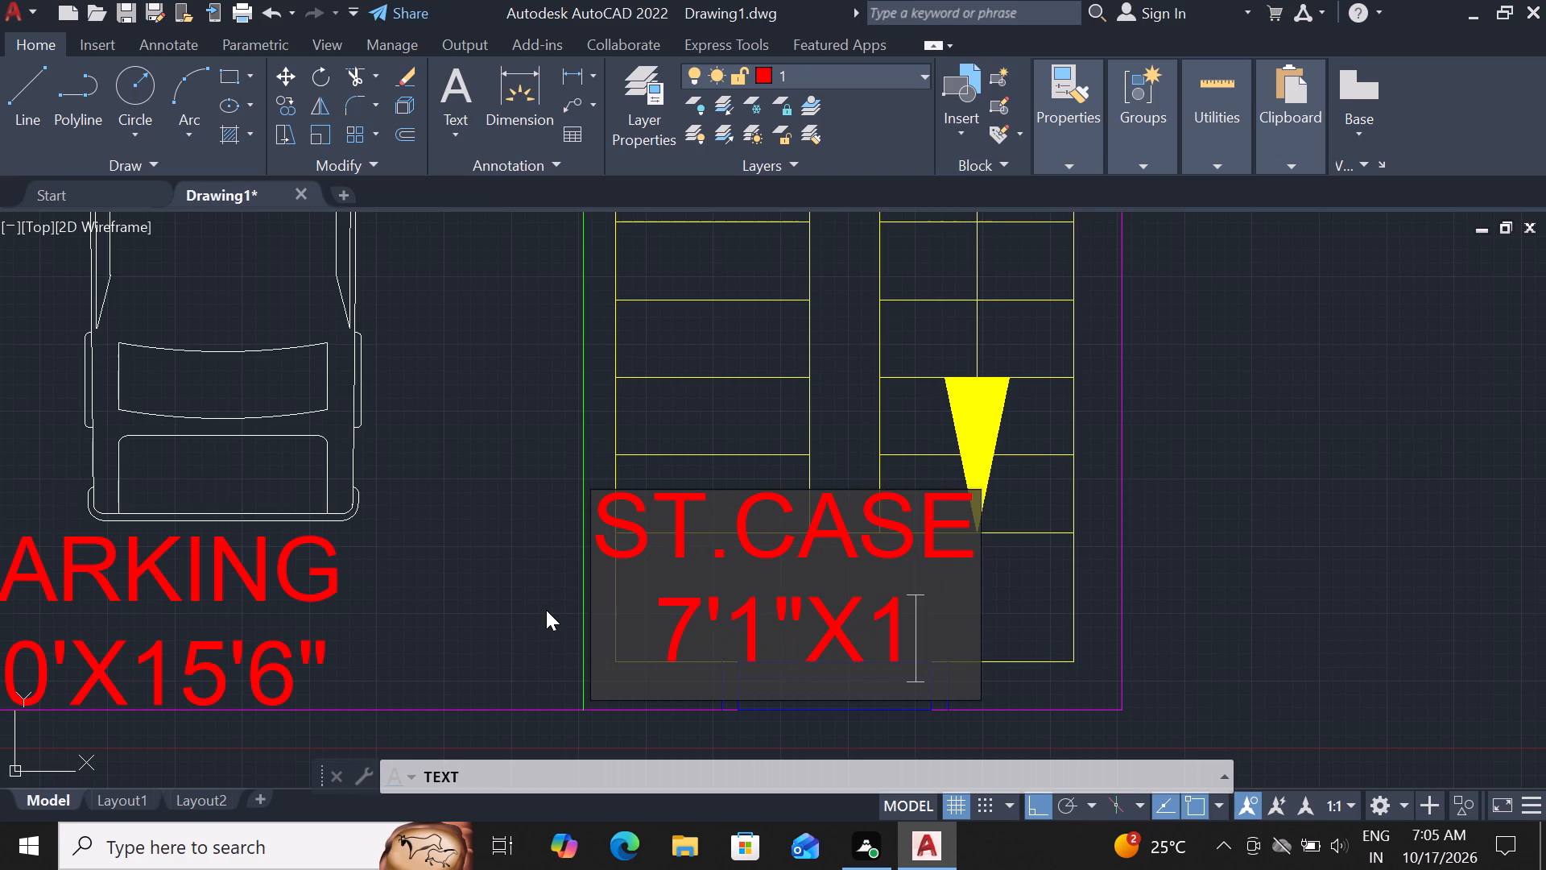
key("0")
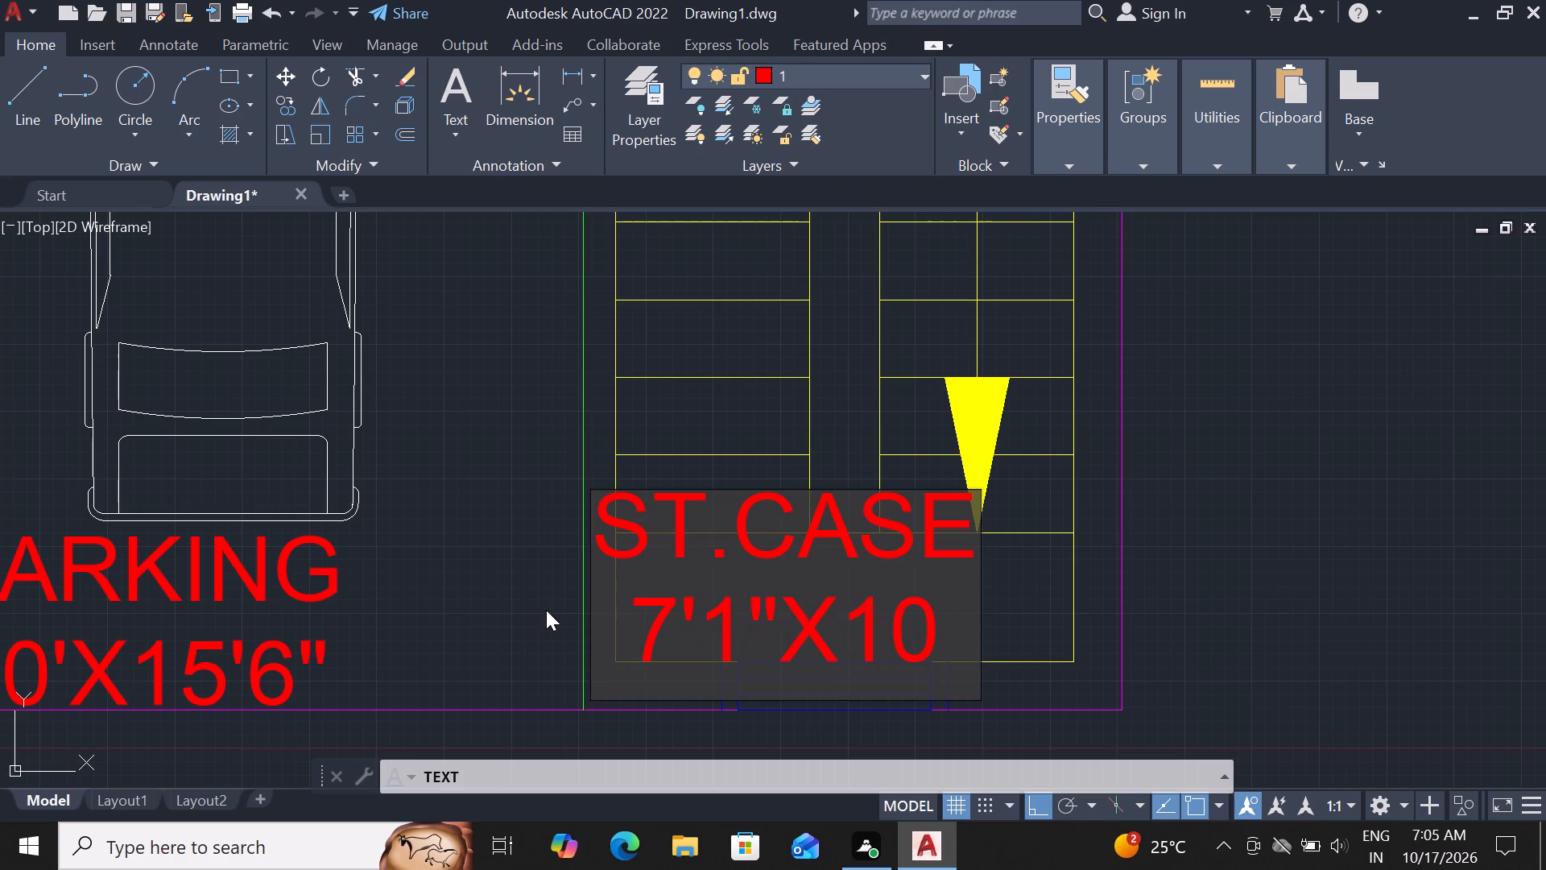
key("apostrophe")
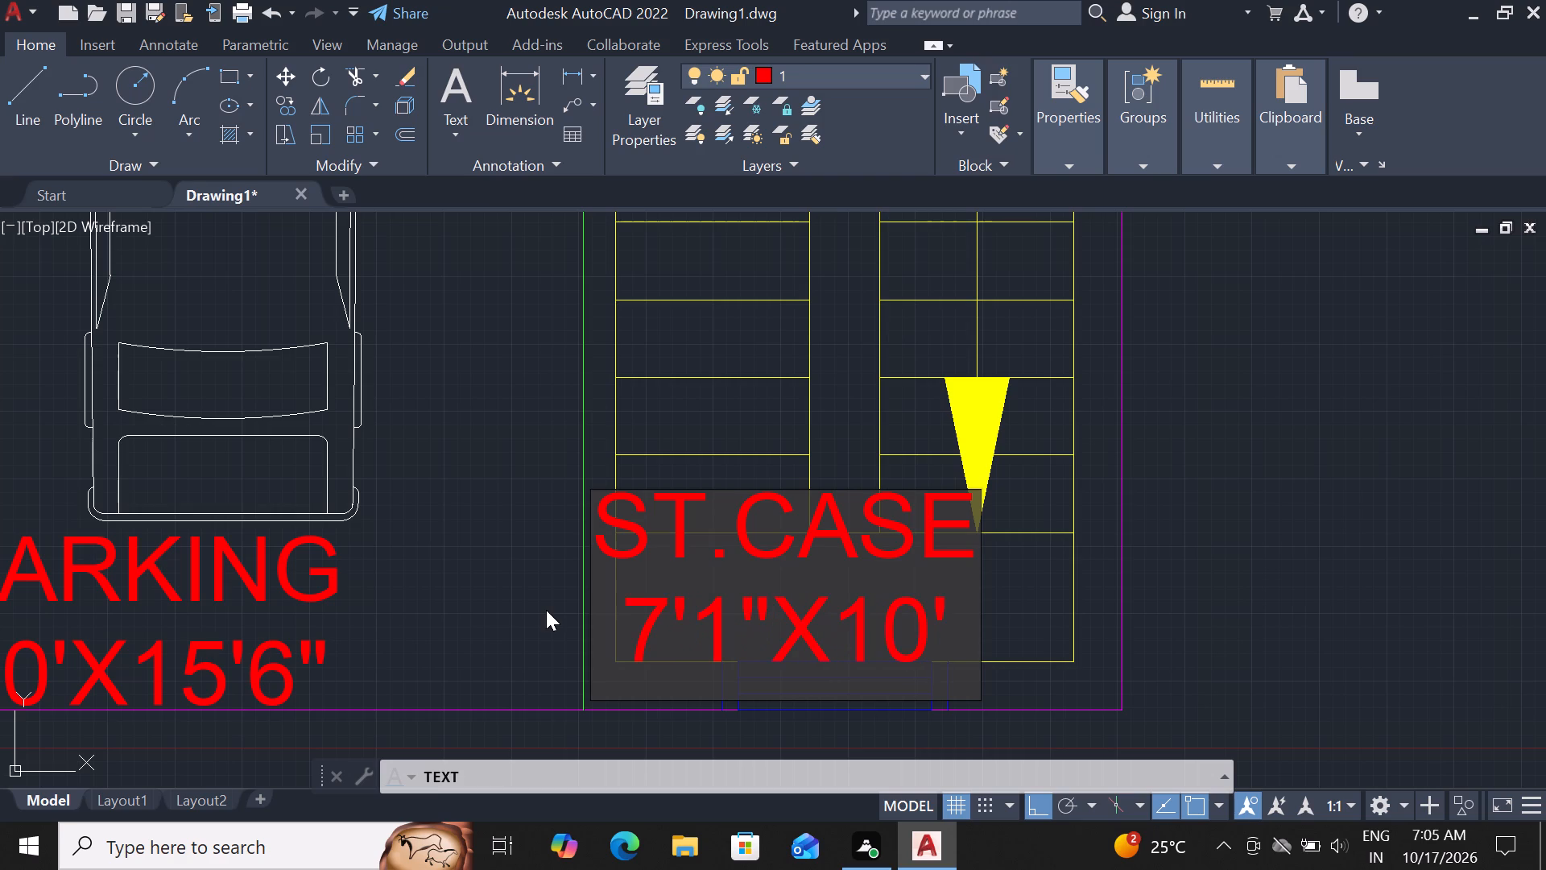
key("1")
key("shift+quotedbl")
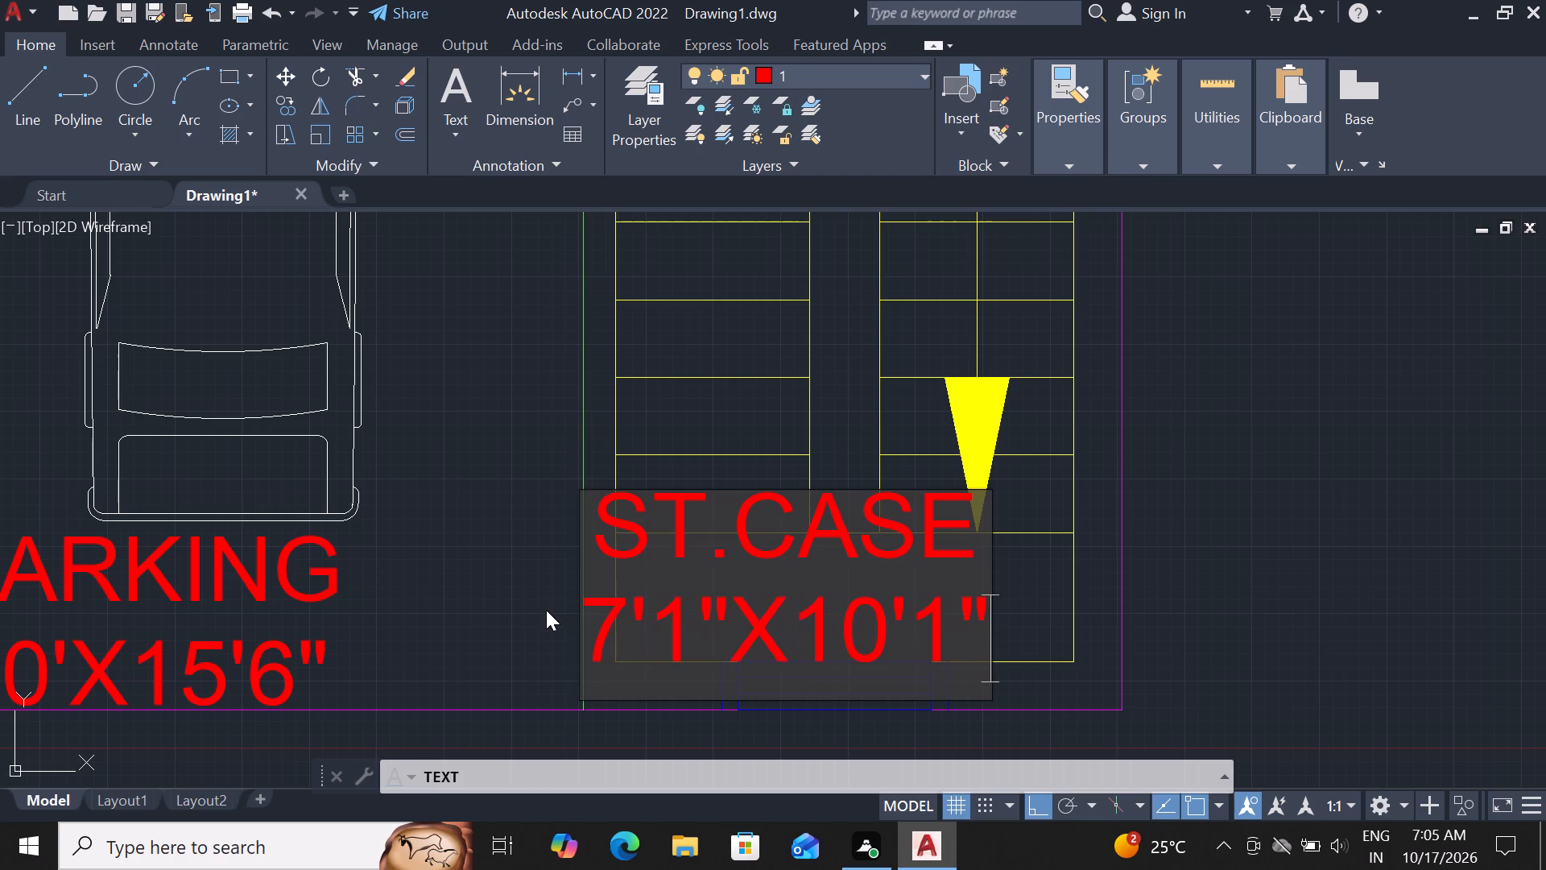
Label the entrance just outside the outer wall, below the parking label, with the text MAIN GATE.
scroll(1184, 499, "down", 3)
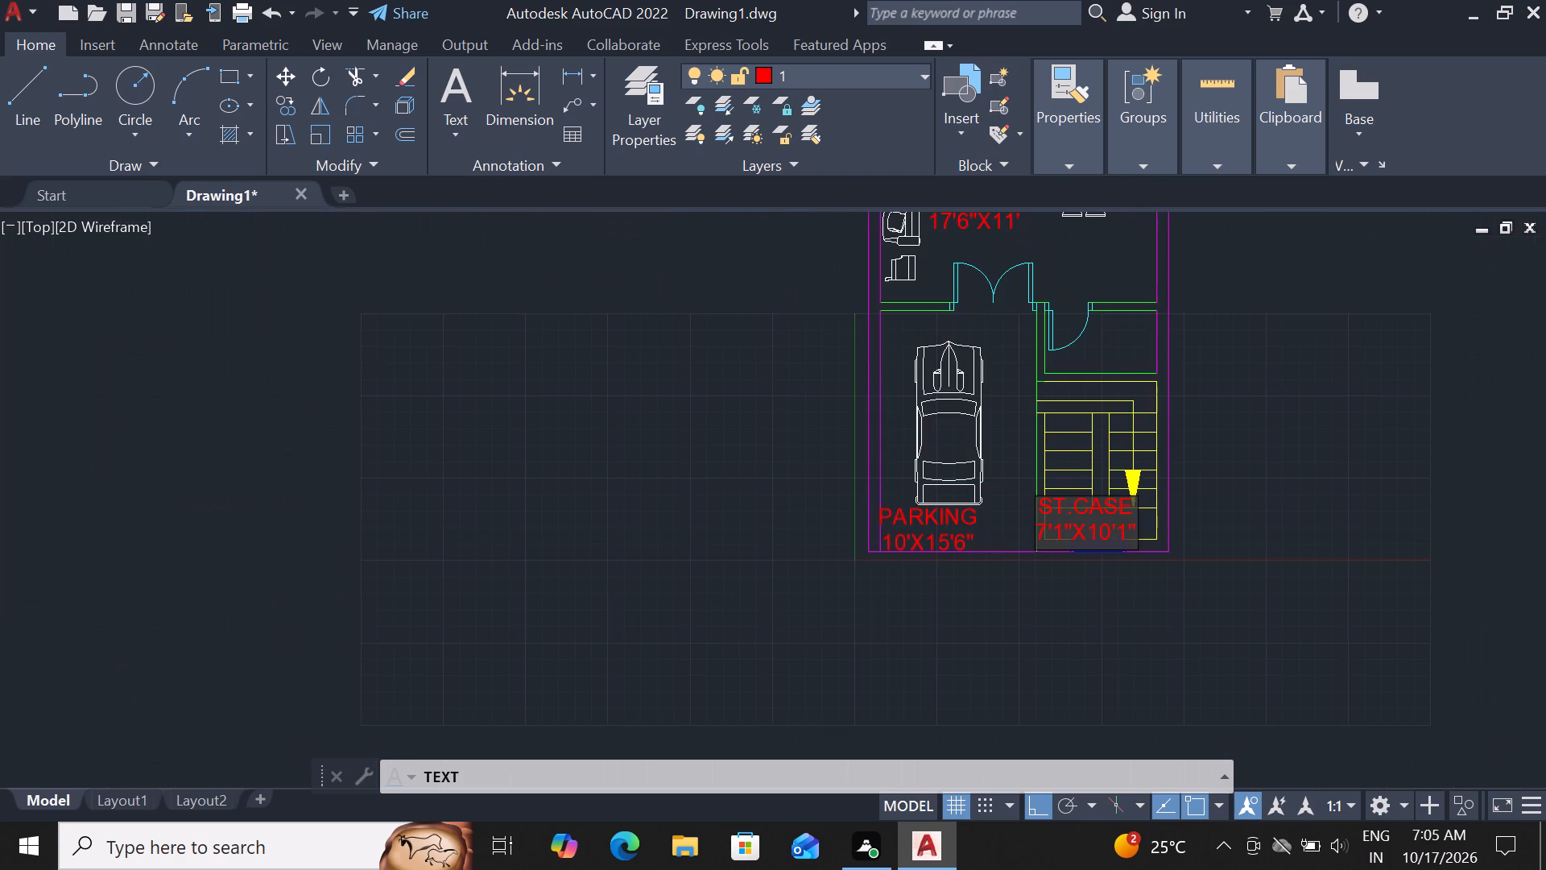
scroll(934, 591, "up", 2)
left_click(878, 523)
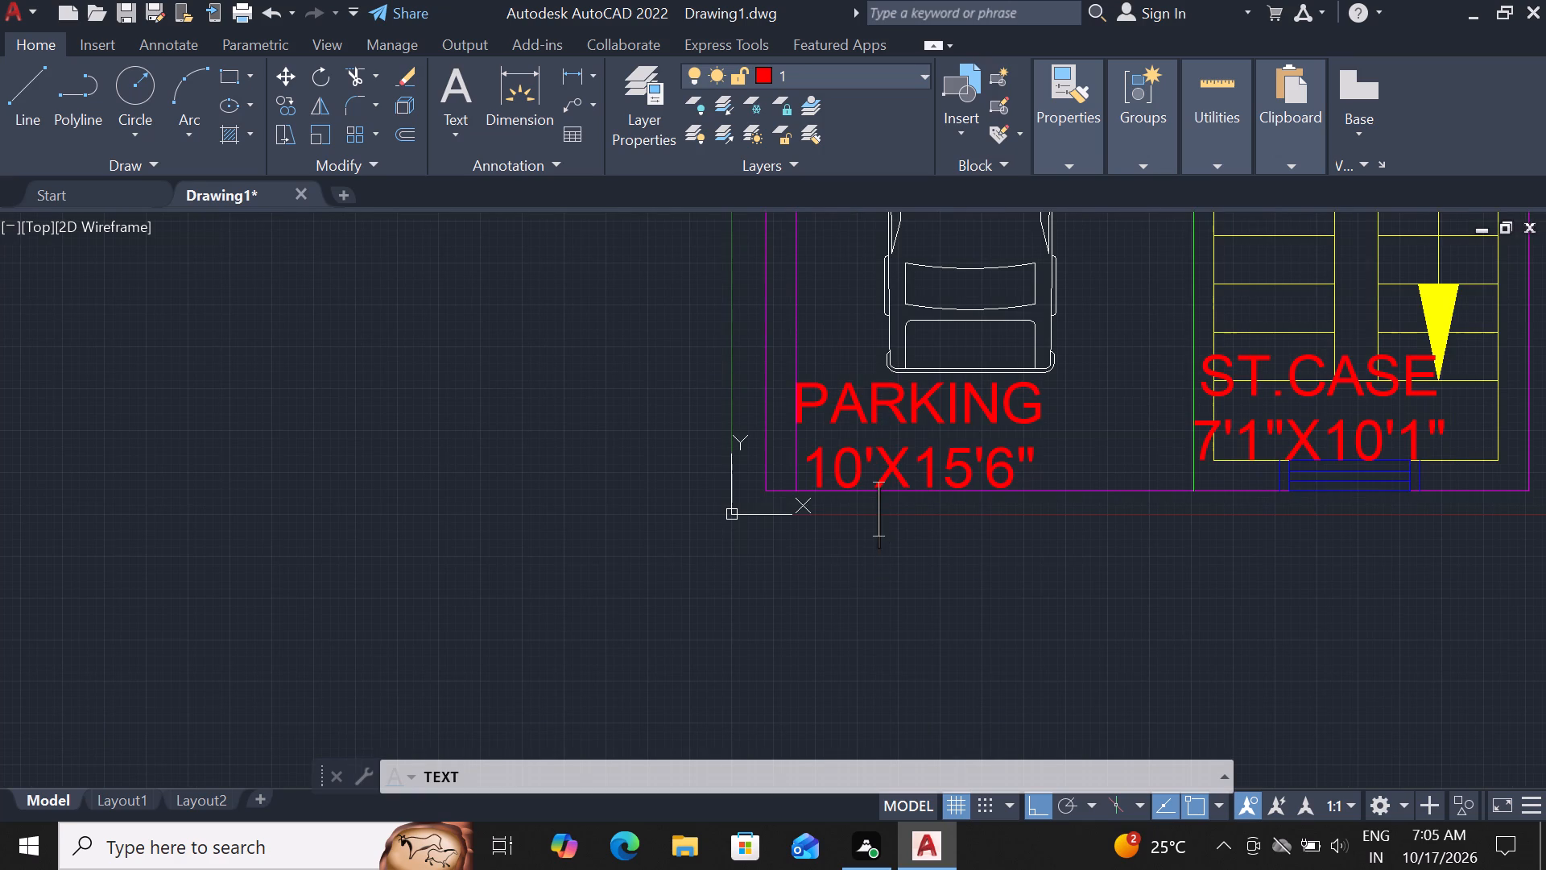
left_click(891, 553)
type("MAIN")
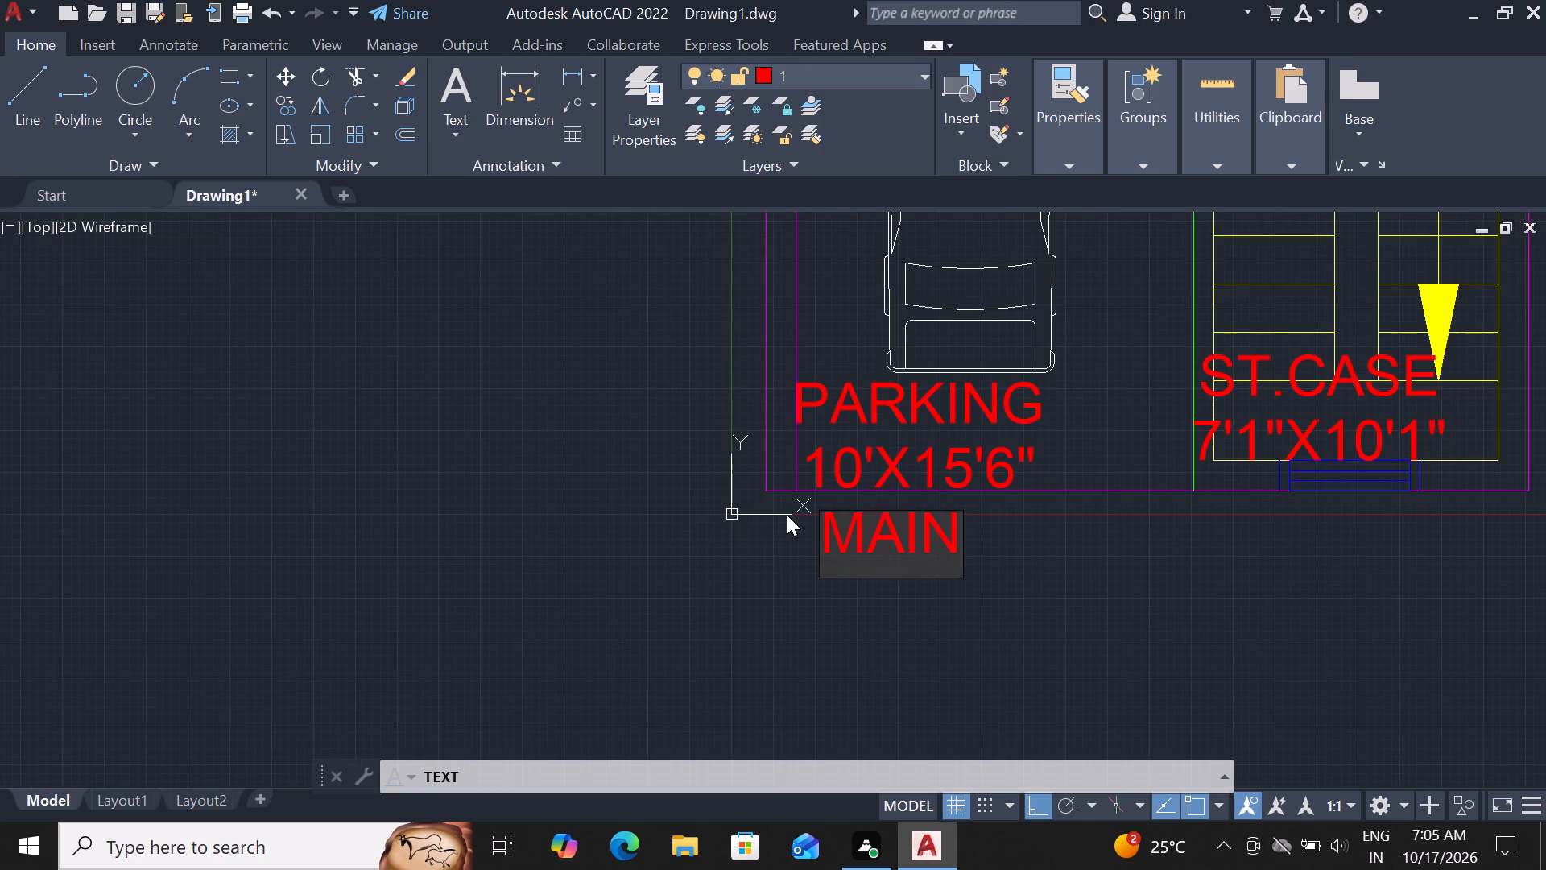
key("space")
type("G")
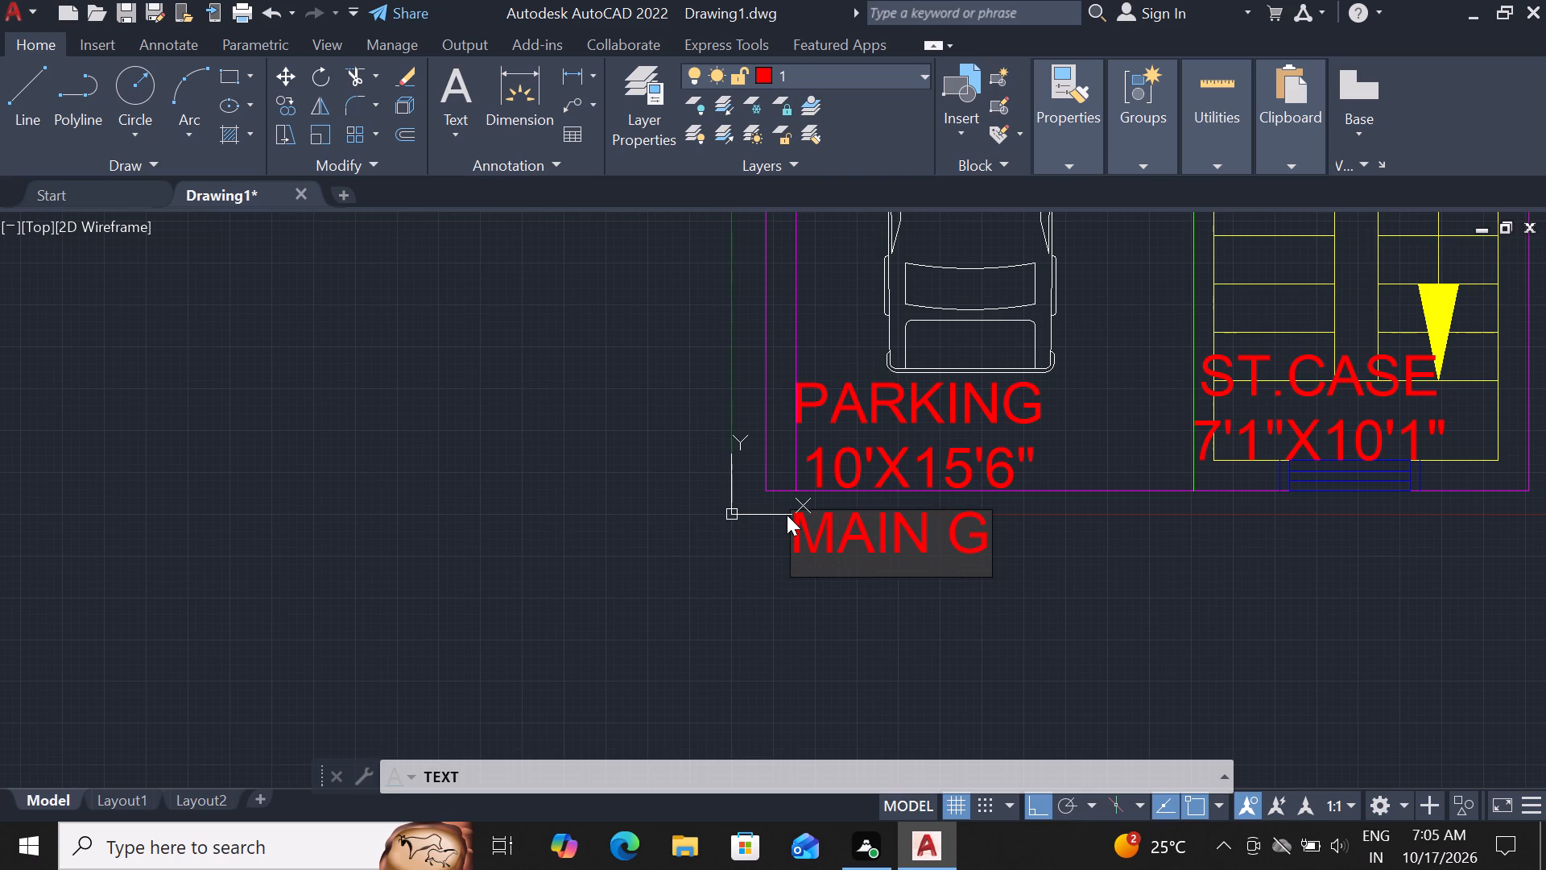
type("AT")
key("e")
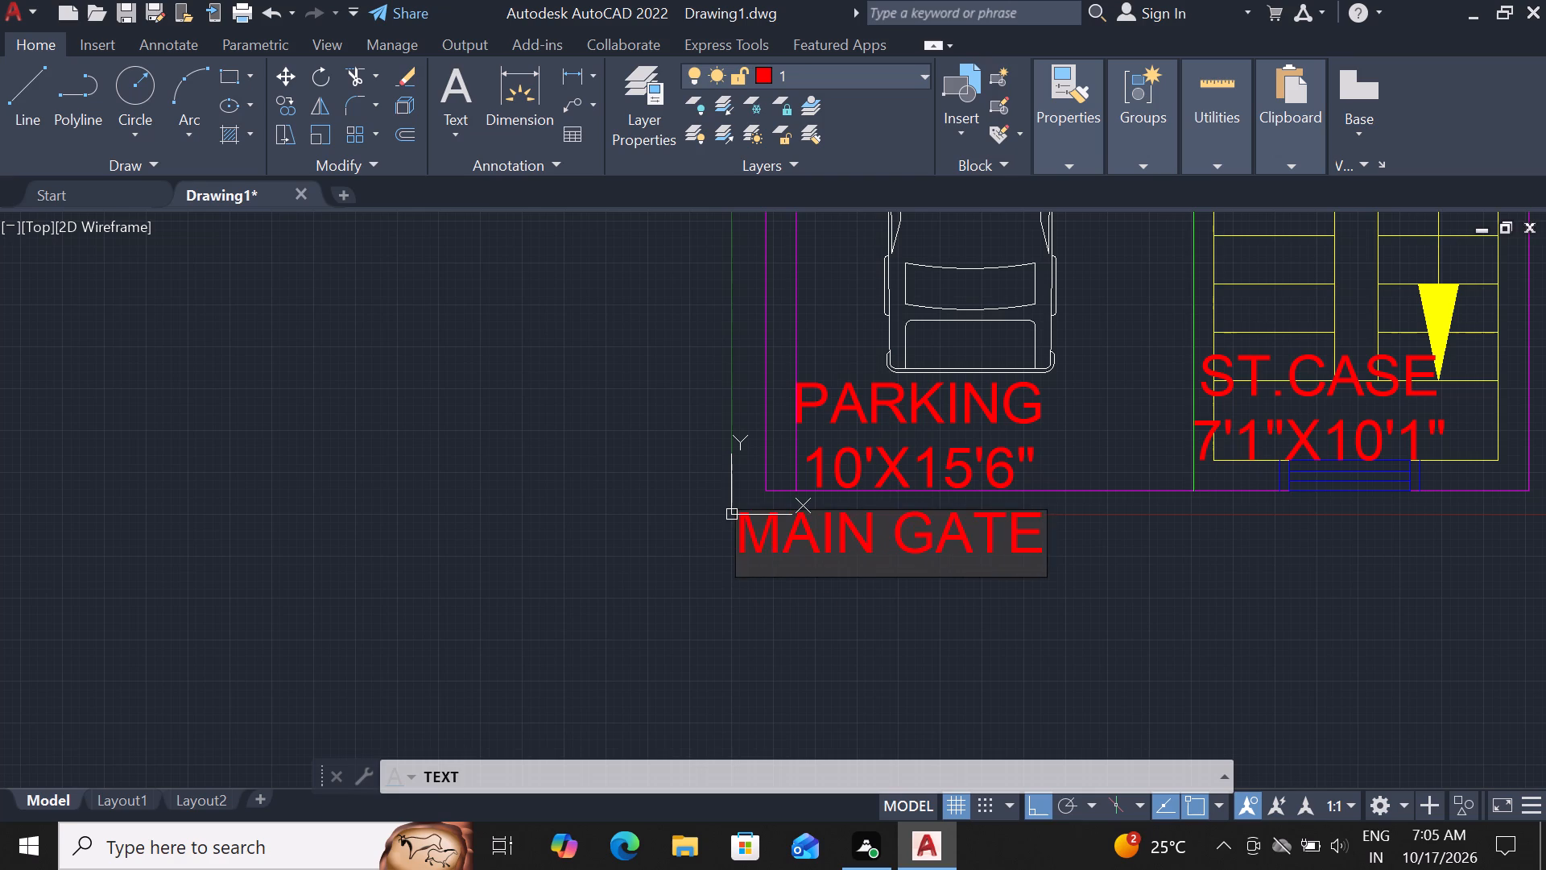
scroll(826, 594, "down", 4)
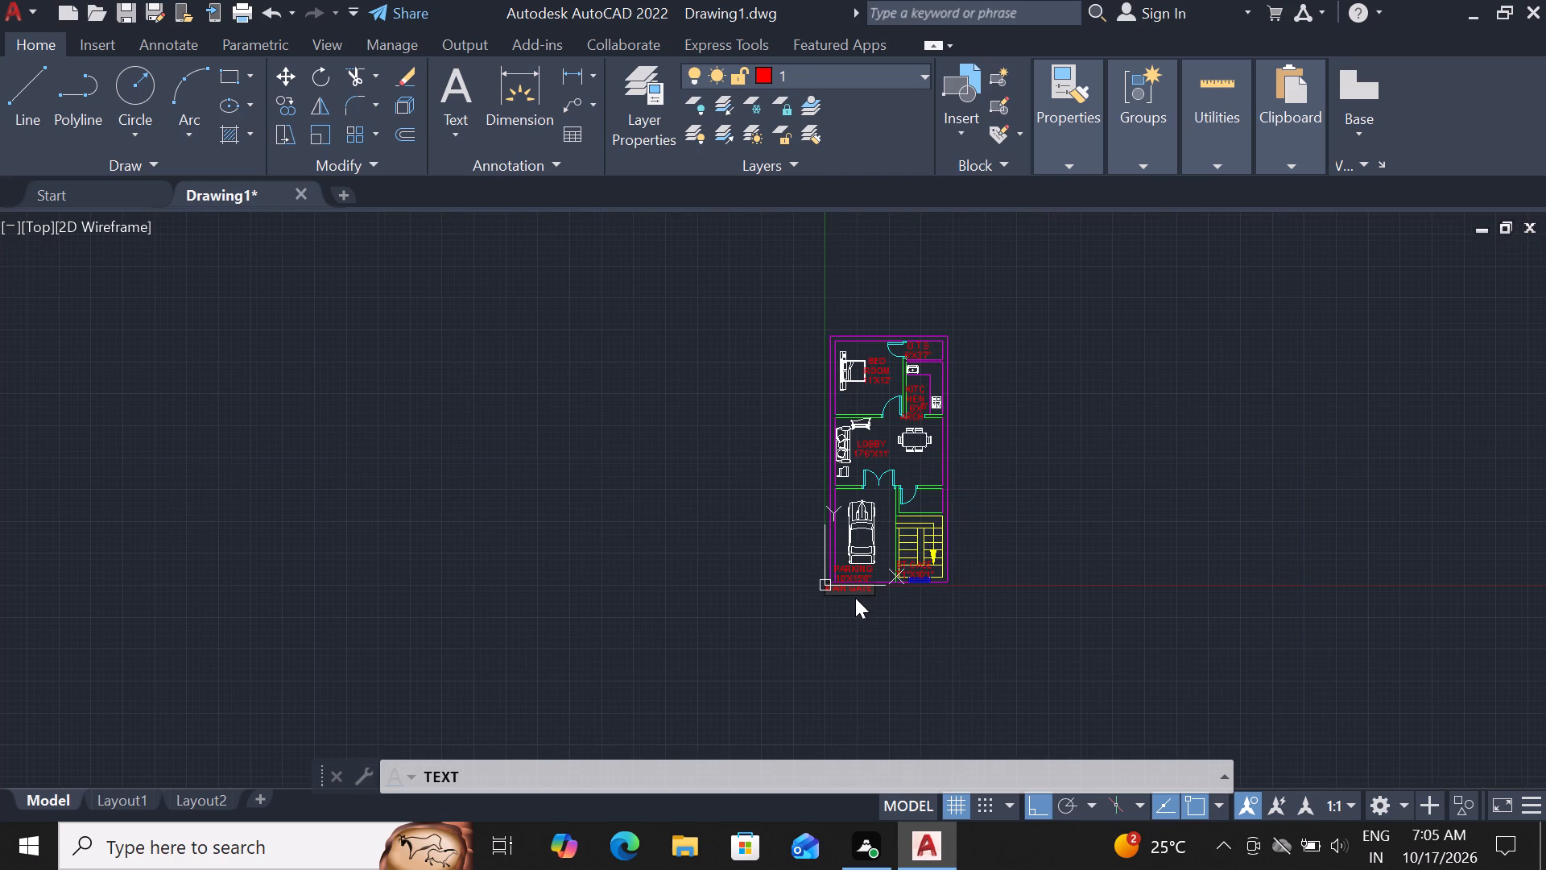
scroll(855, 598, "down", 1)
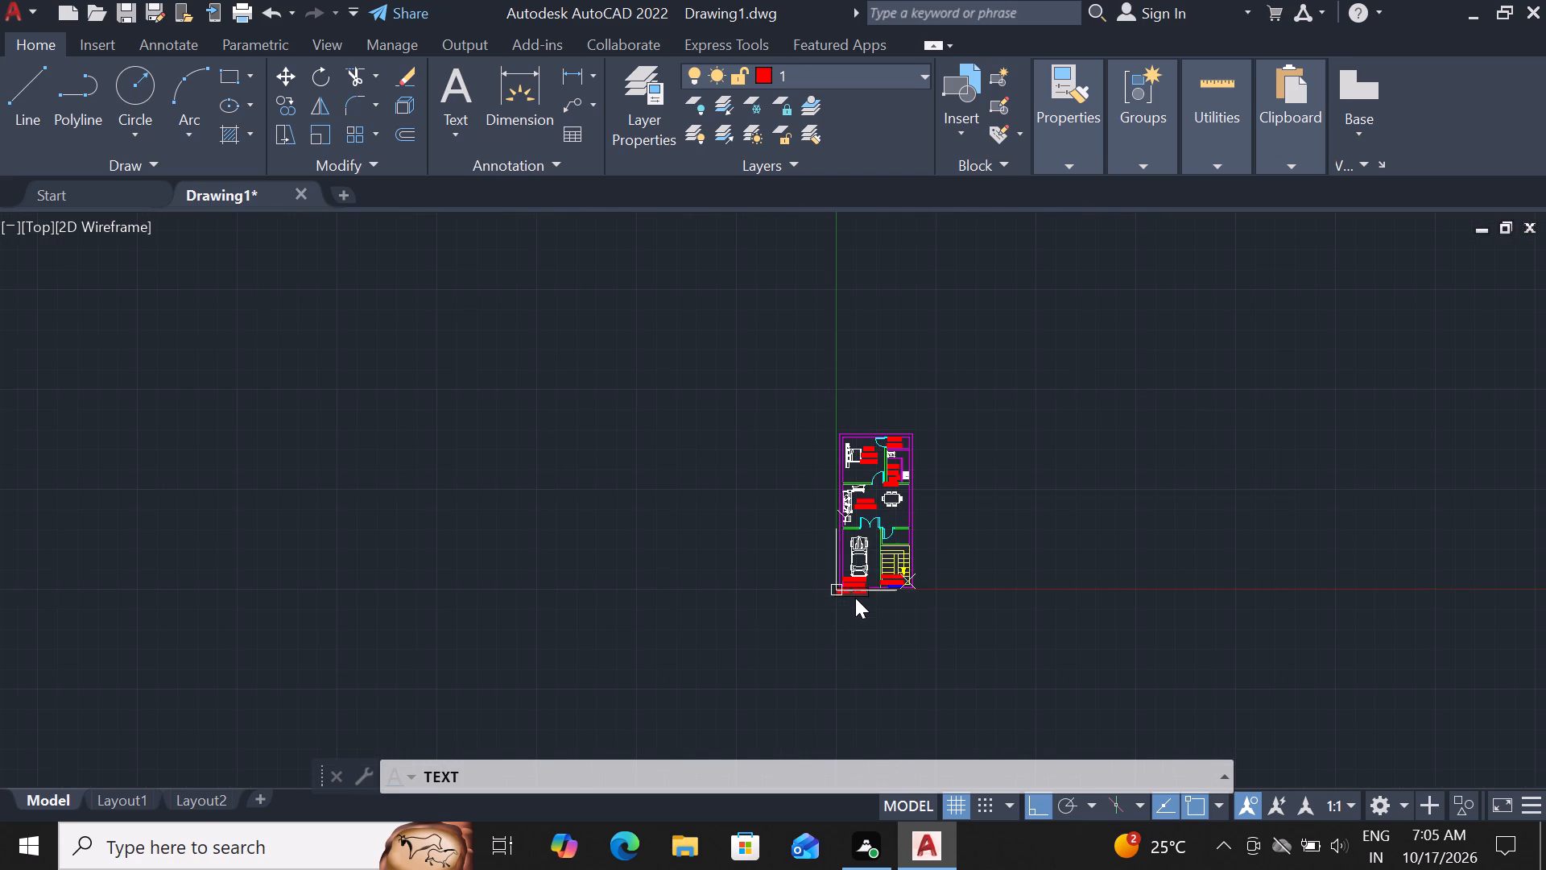
Label the plan's orientation just above the outer wall near the bedroom with the text EAST.
scroll(920, 383, "up", 2)
scroll(787, 495, "up", 2)
left_click(779, 492)
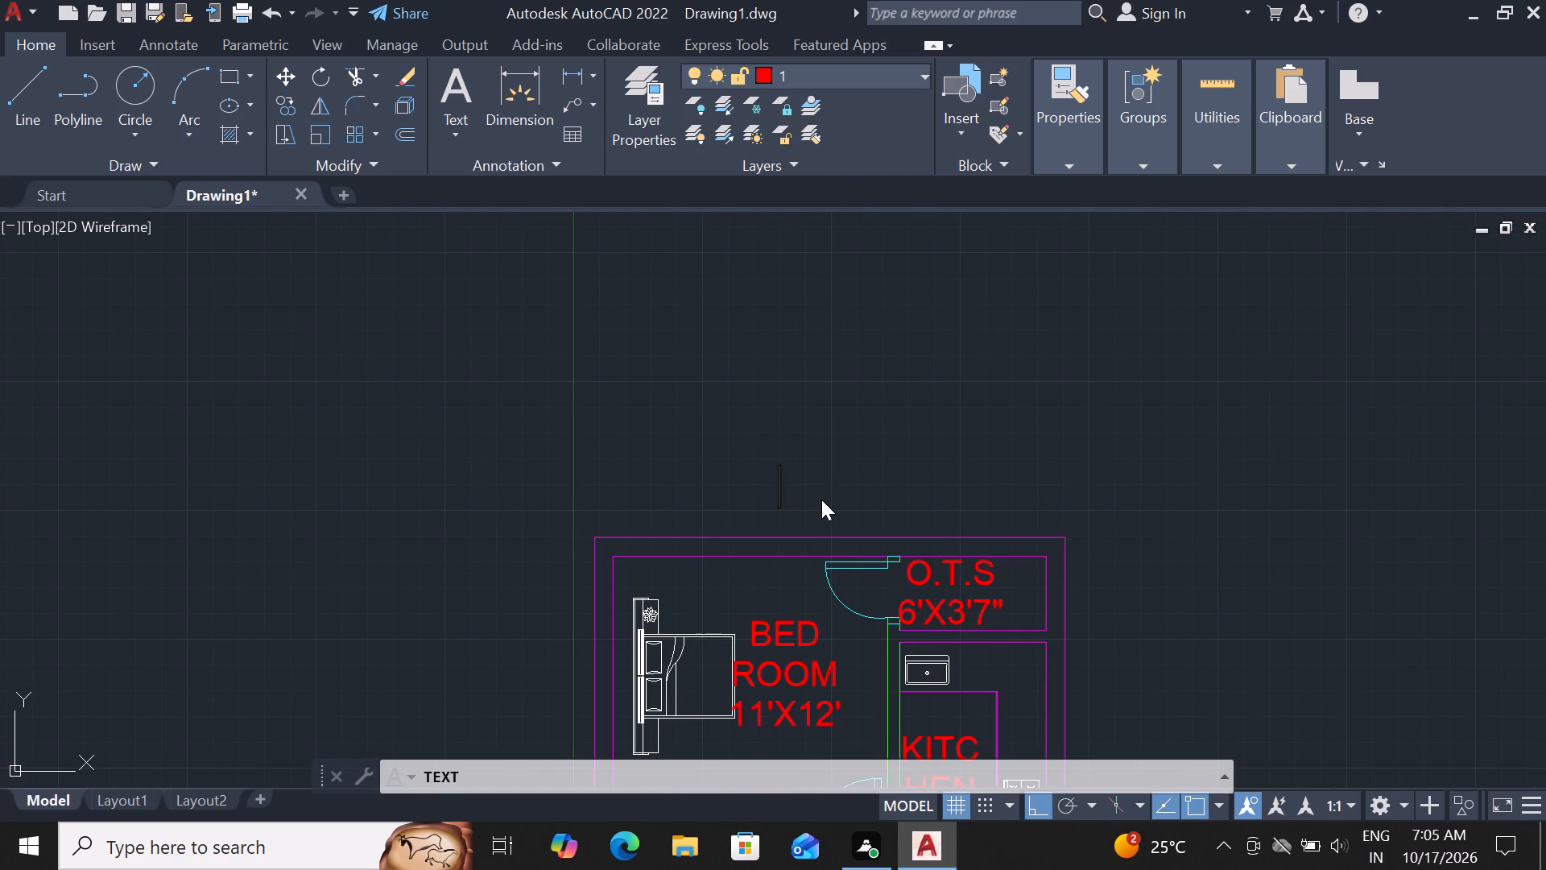
type("EAST")
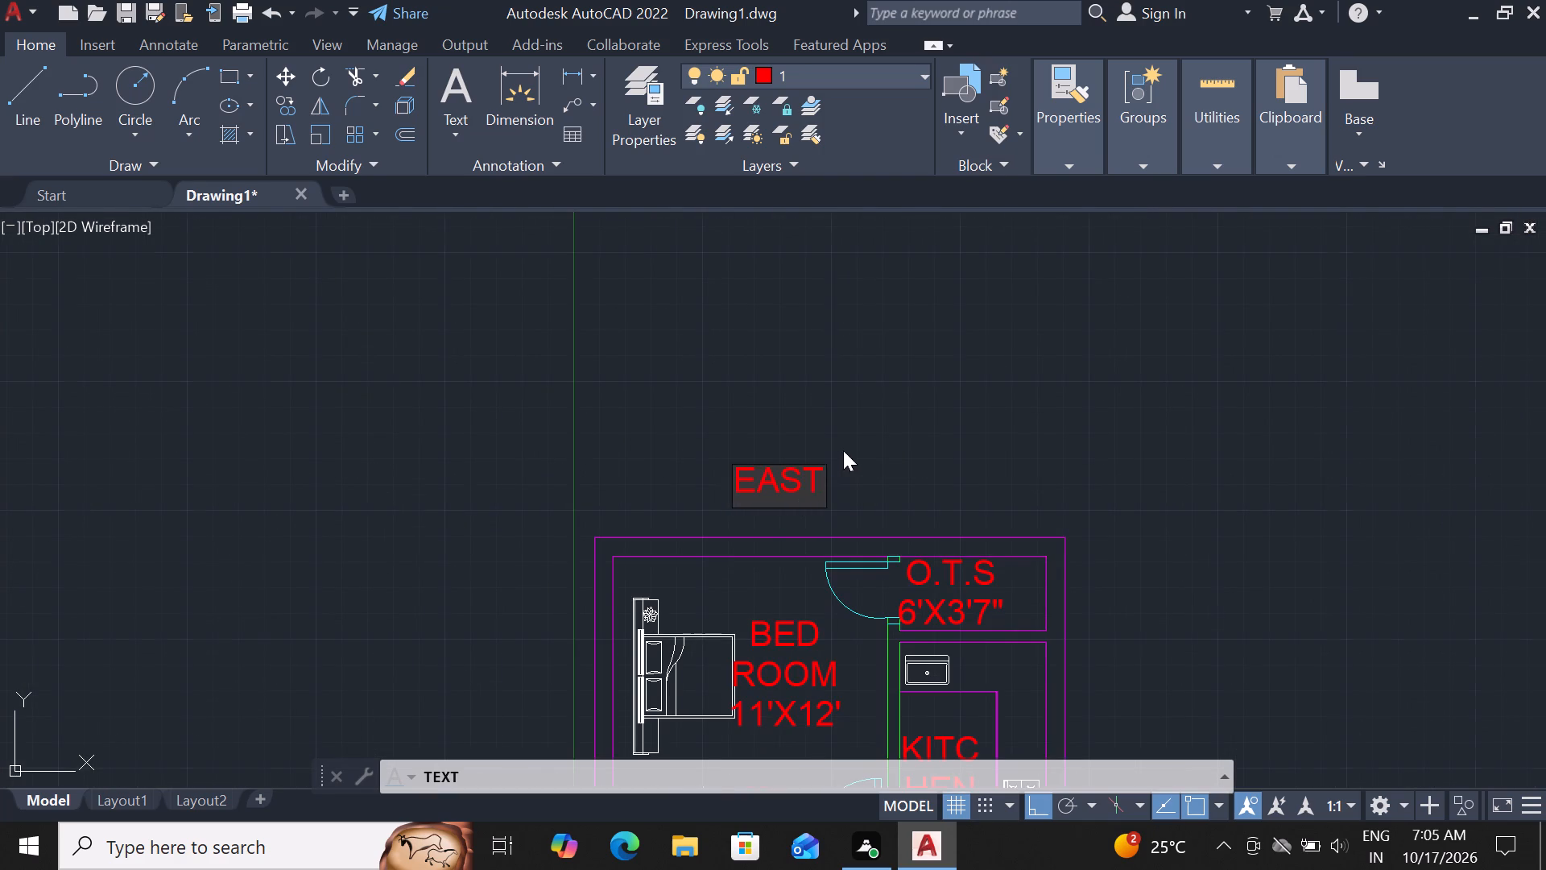
scroll(844, 449, "down", 1)
left_click(949, 422)
key("Escape")
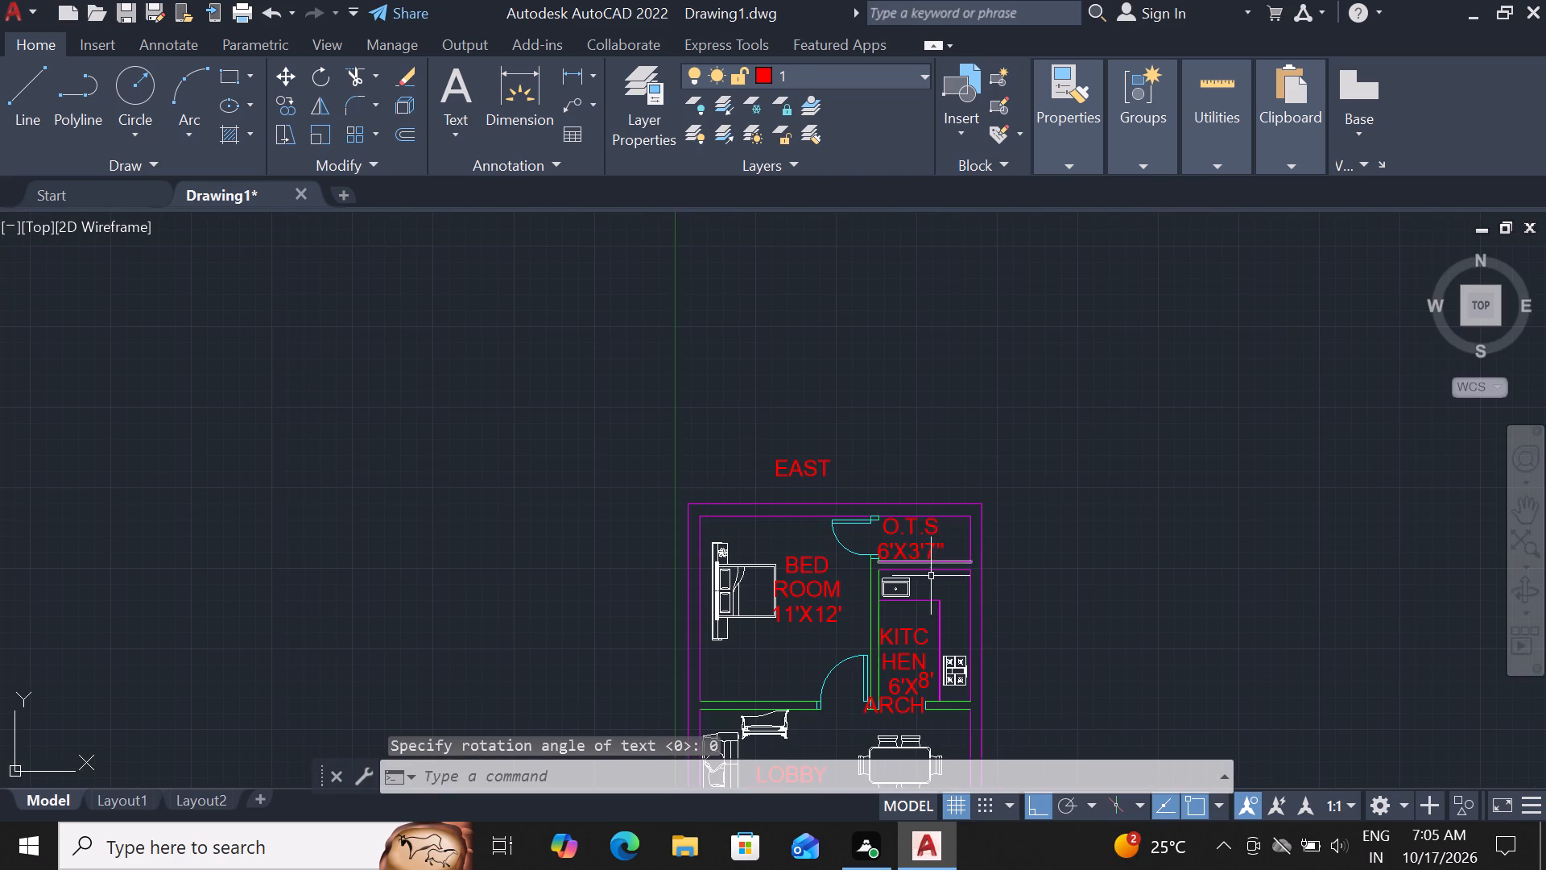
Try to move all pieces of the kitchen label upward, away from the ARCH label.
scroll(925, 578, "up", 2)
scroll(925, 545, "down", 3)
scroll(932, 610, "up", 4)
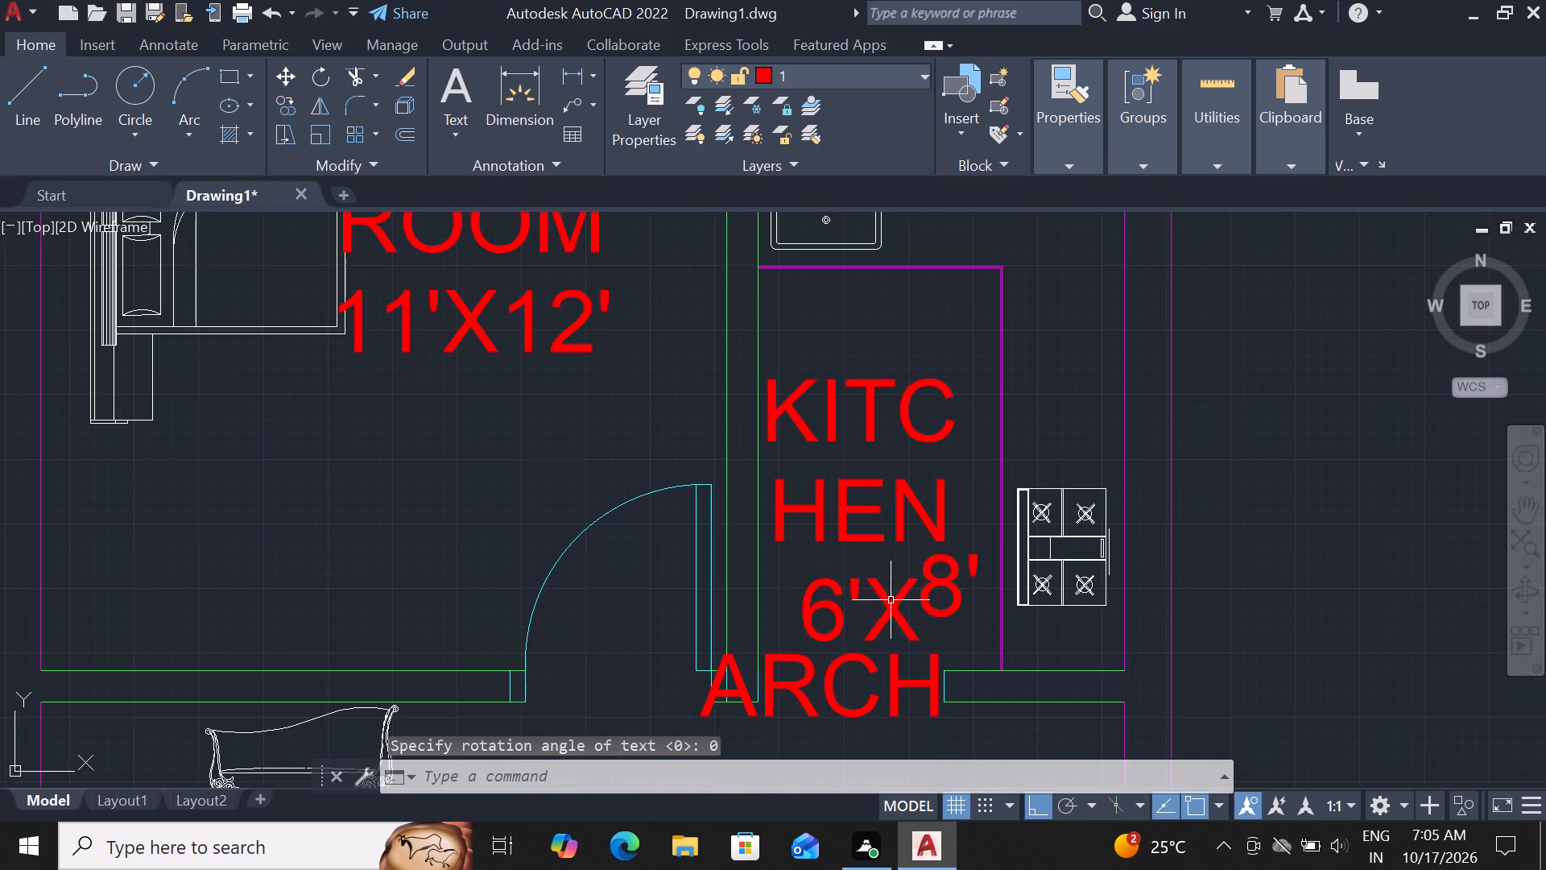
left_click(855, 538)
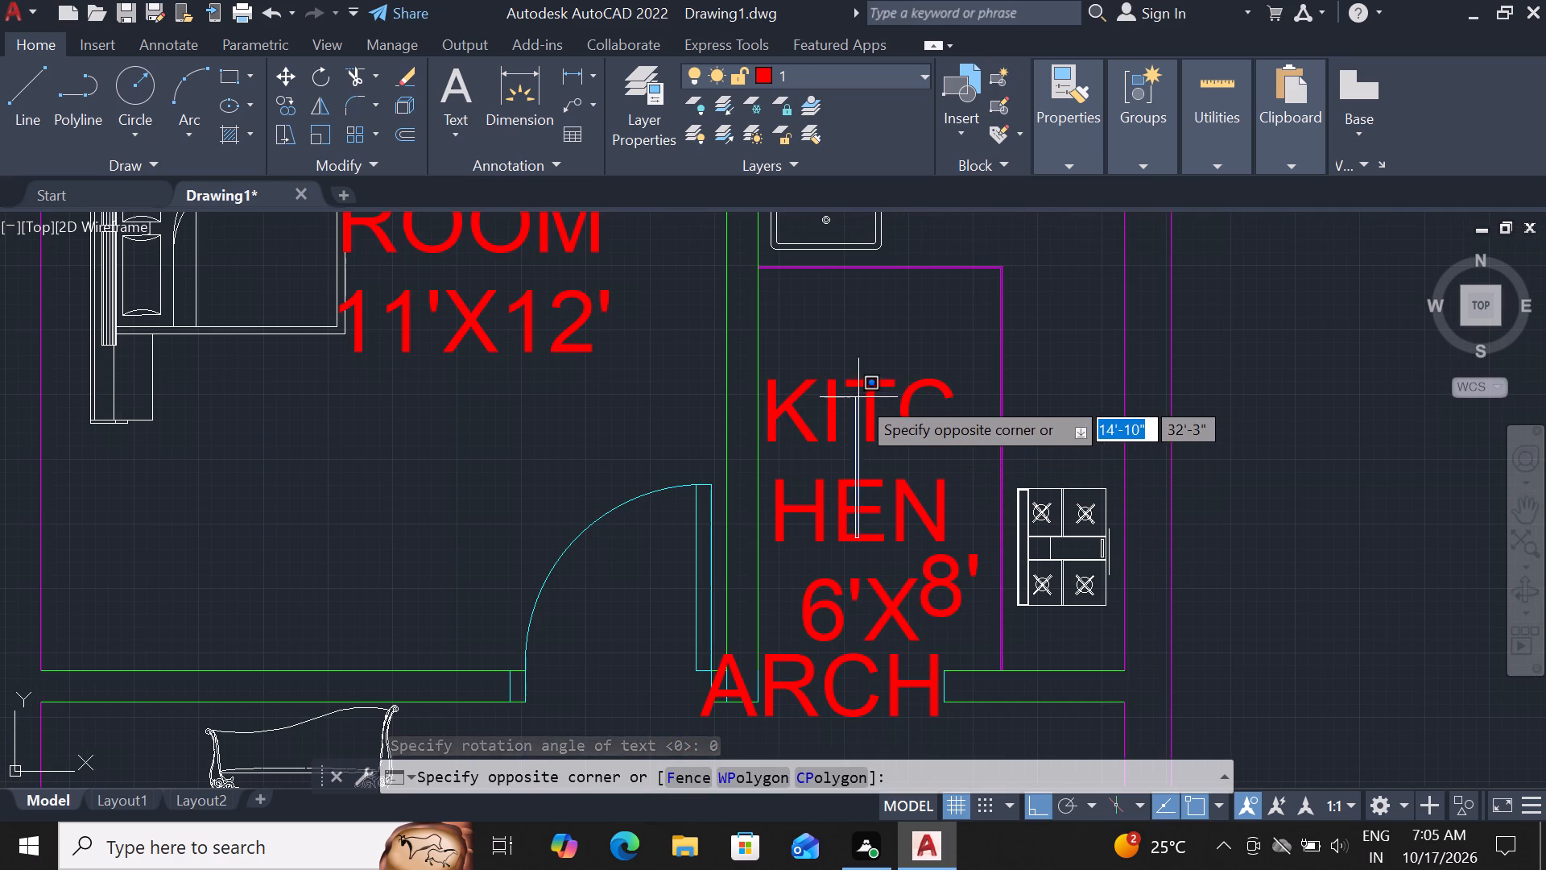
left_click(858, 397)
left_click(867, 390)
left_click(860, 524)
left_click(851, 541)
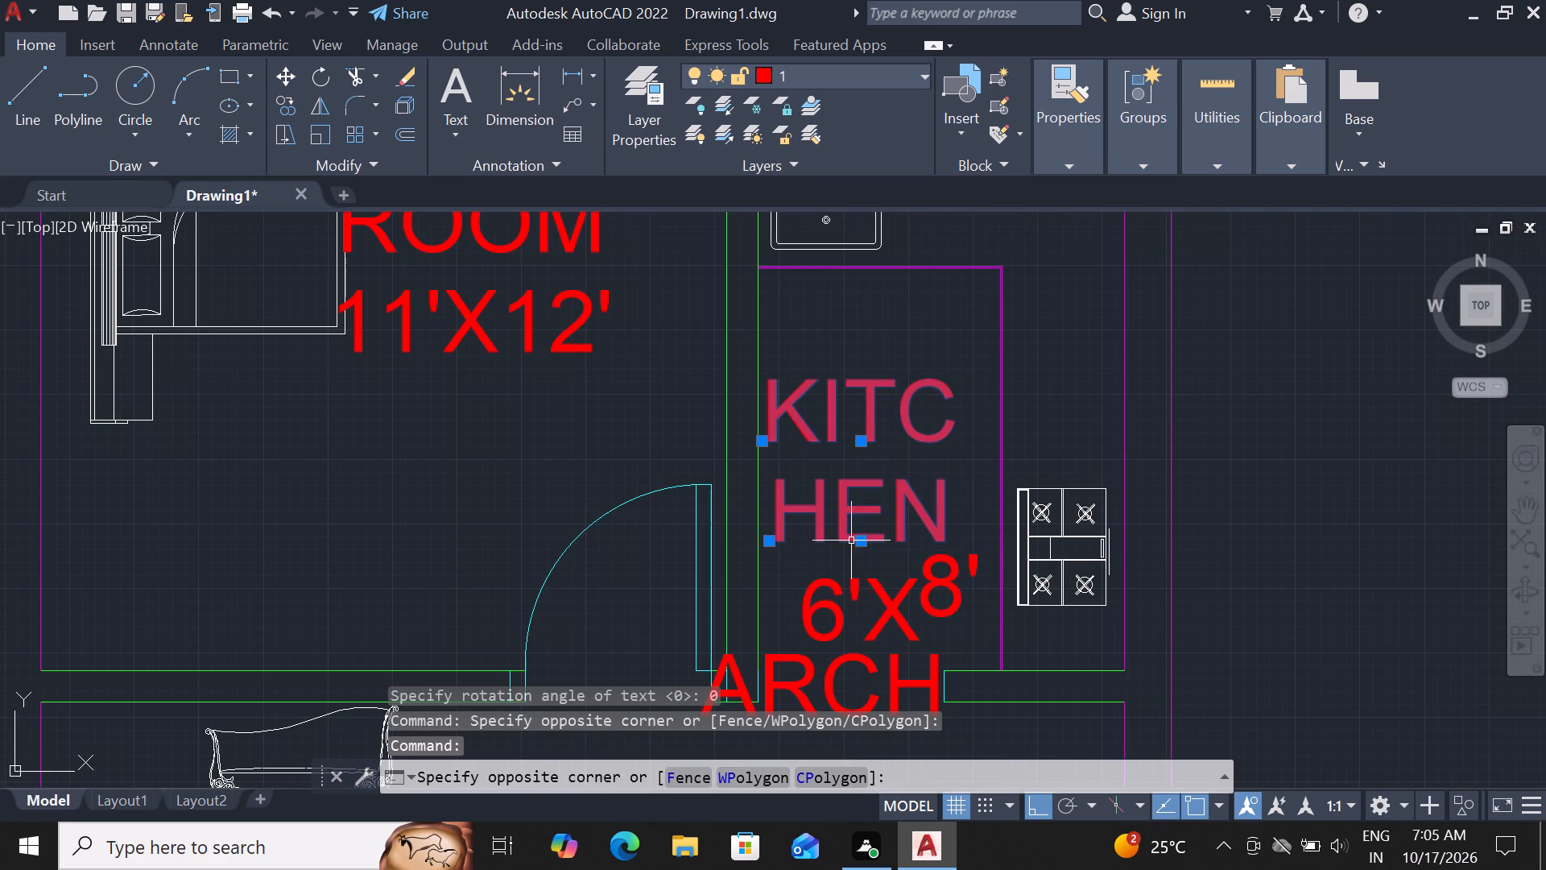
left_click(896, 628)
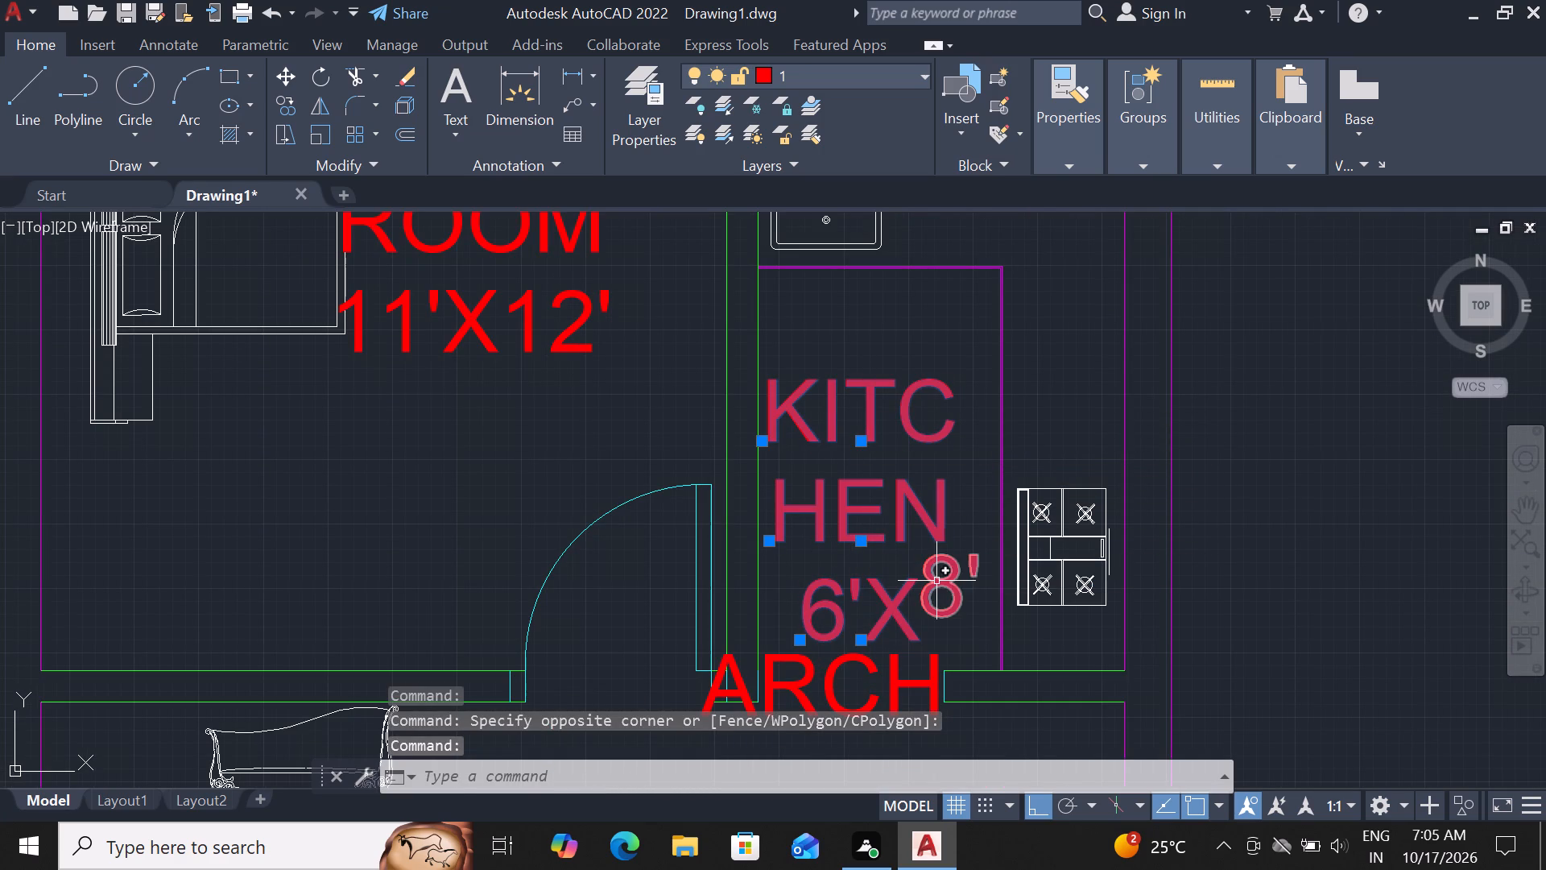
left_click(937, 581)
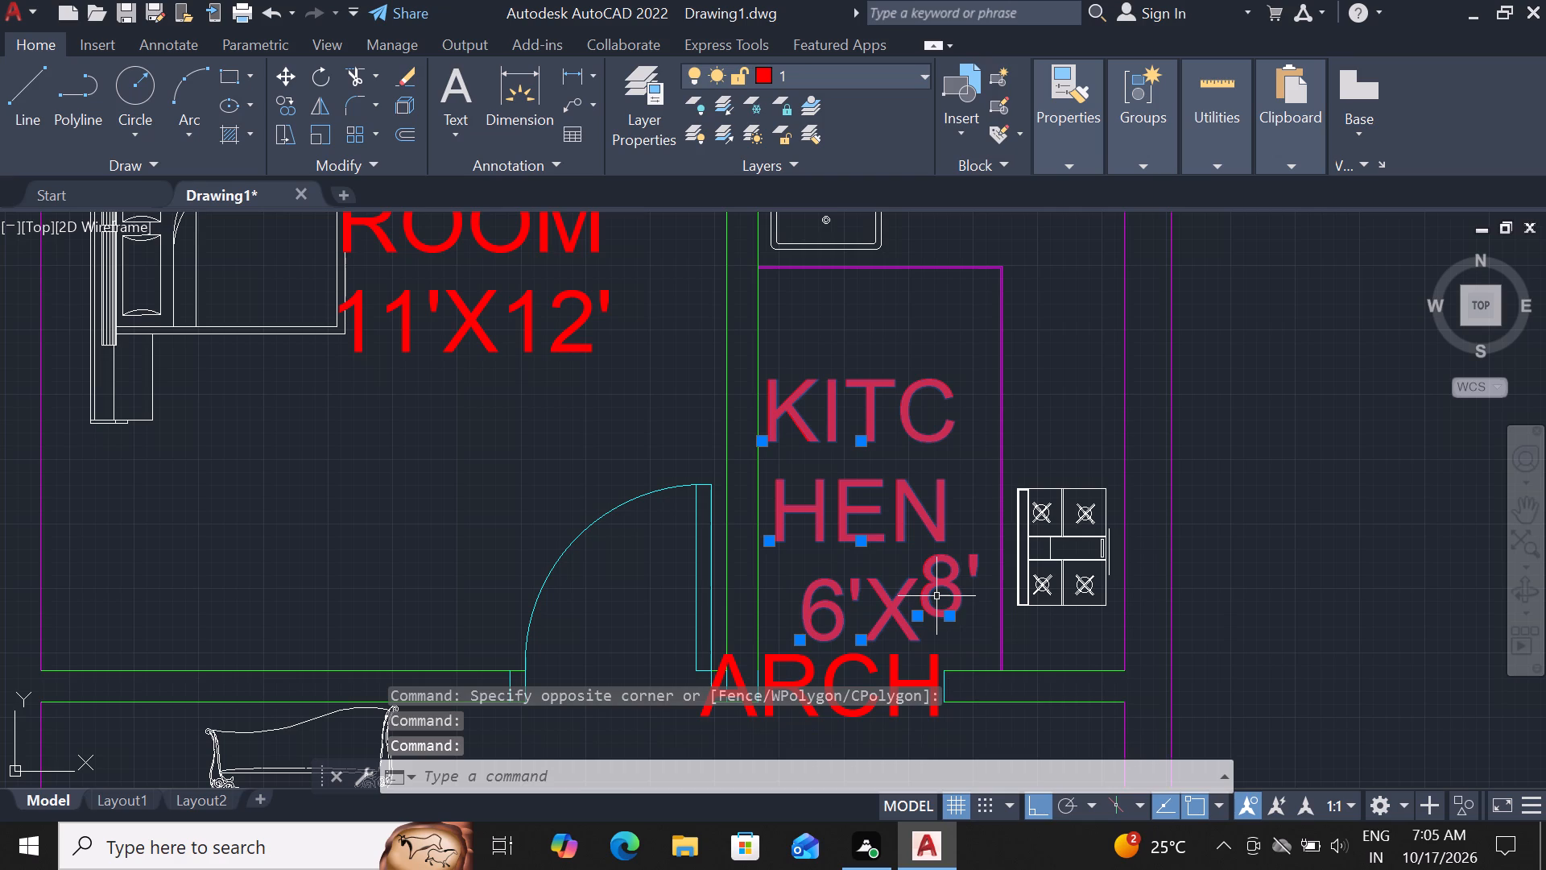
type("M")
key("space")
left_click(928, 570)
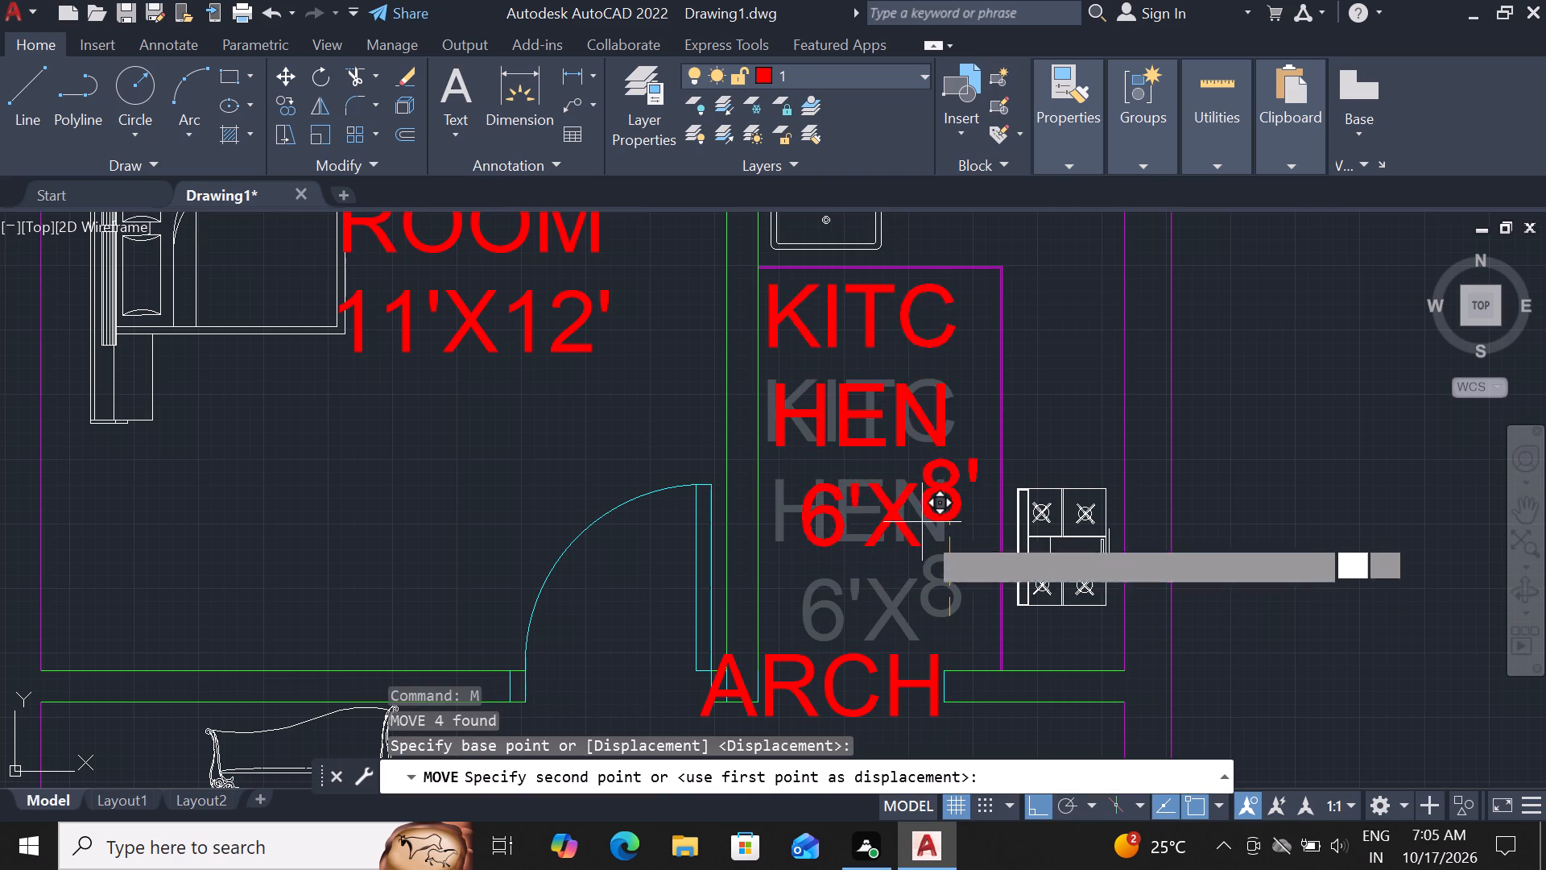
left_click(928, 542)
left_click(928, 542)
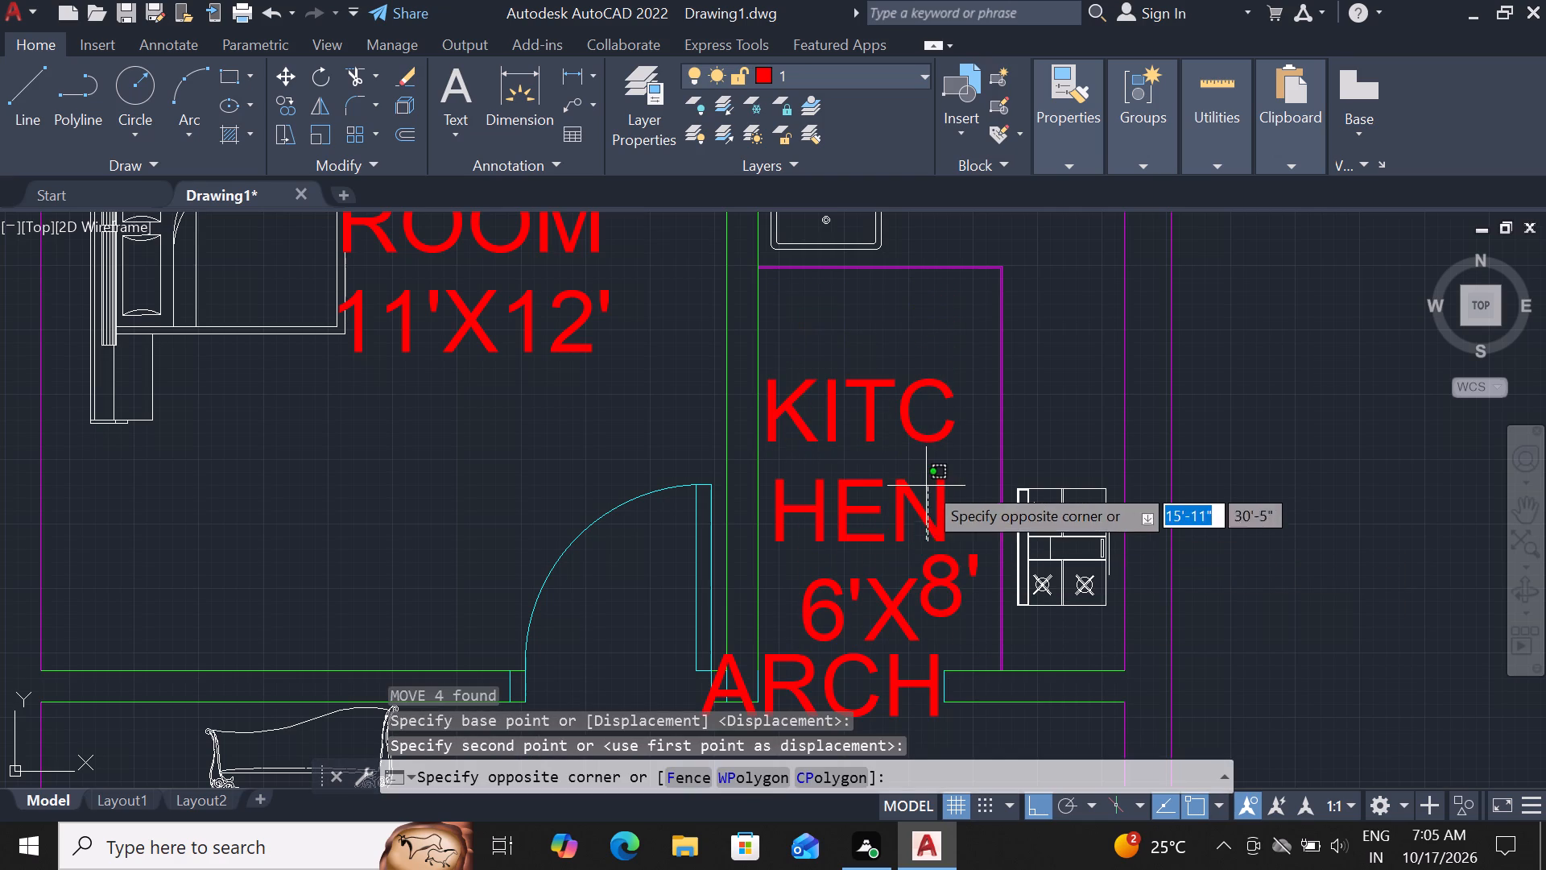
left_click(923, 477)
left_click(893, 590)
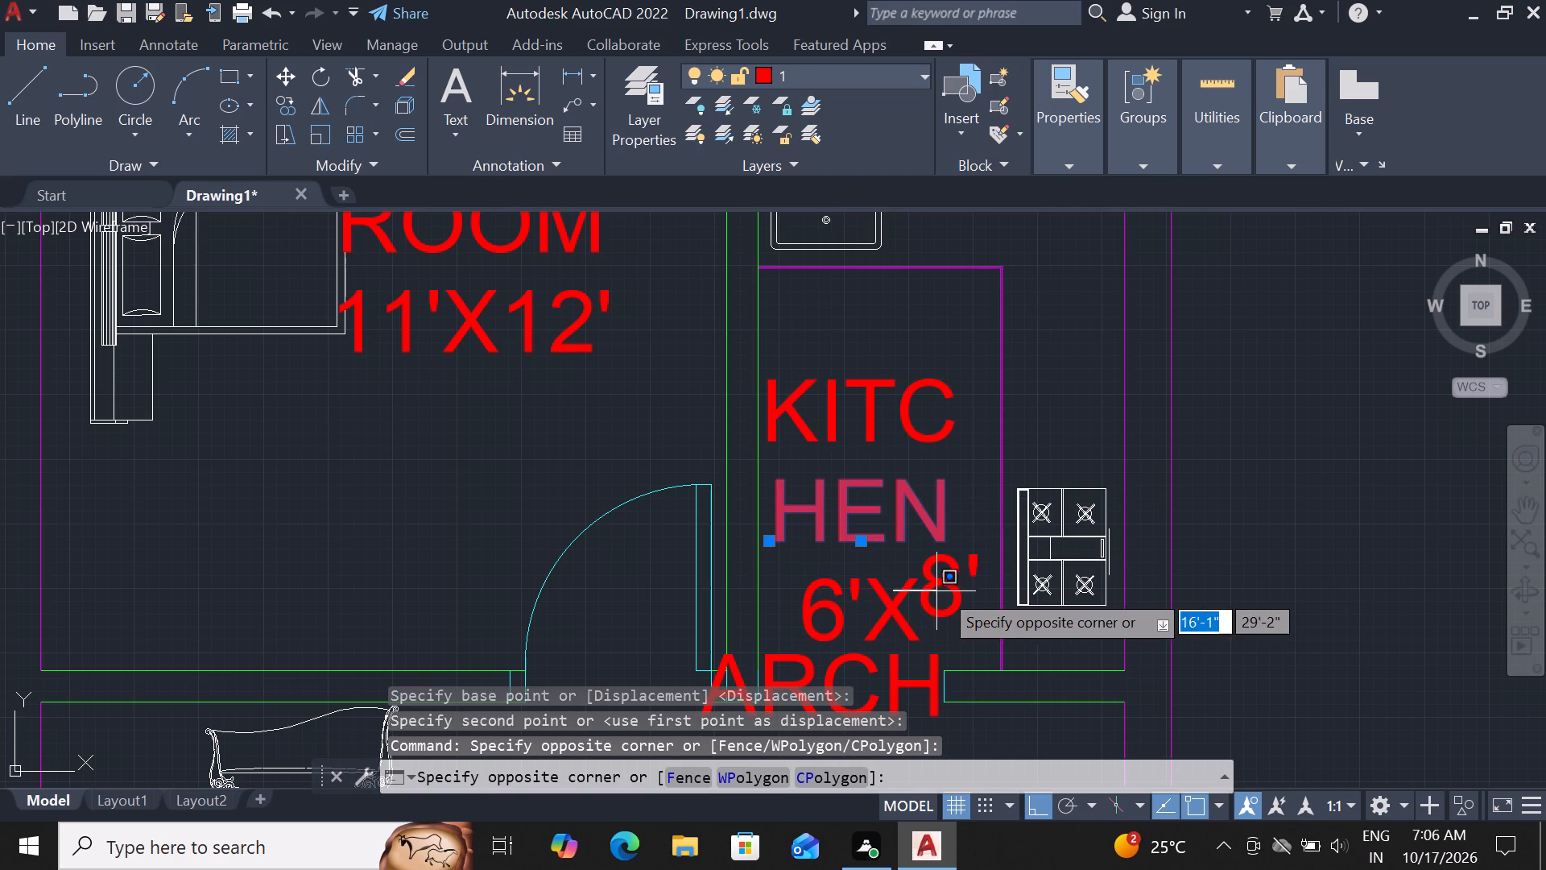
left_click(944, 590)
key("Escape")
Move the separate 8' text of the kitchen label slightly down to line up with 6'X.
left_click(949, 588)
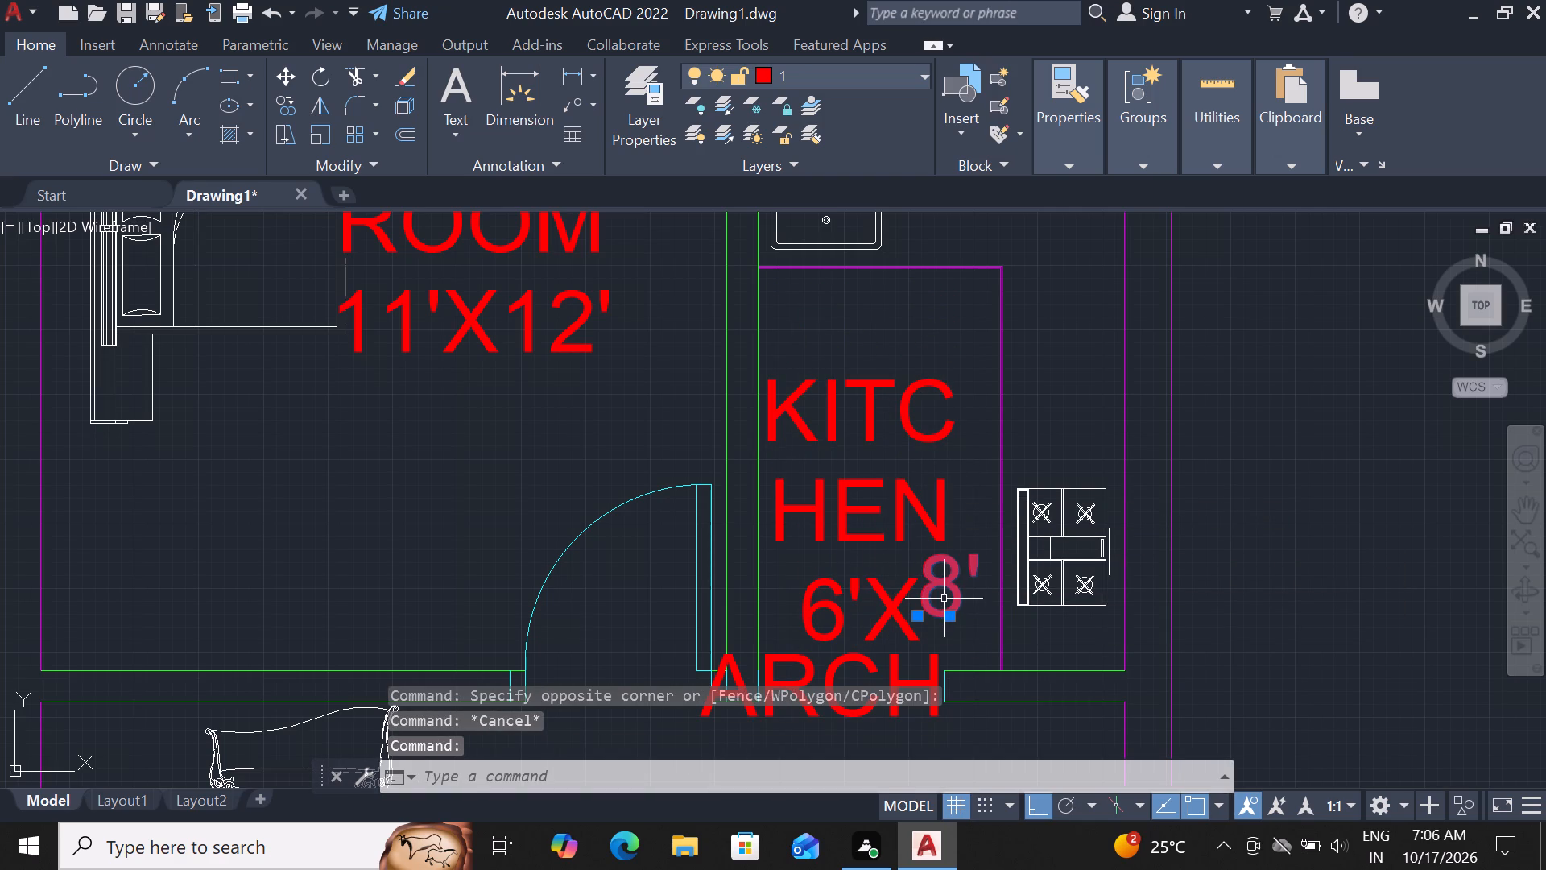
type("M")
key("space")
left_click(941, 601)
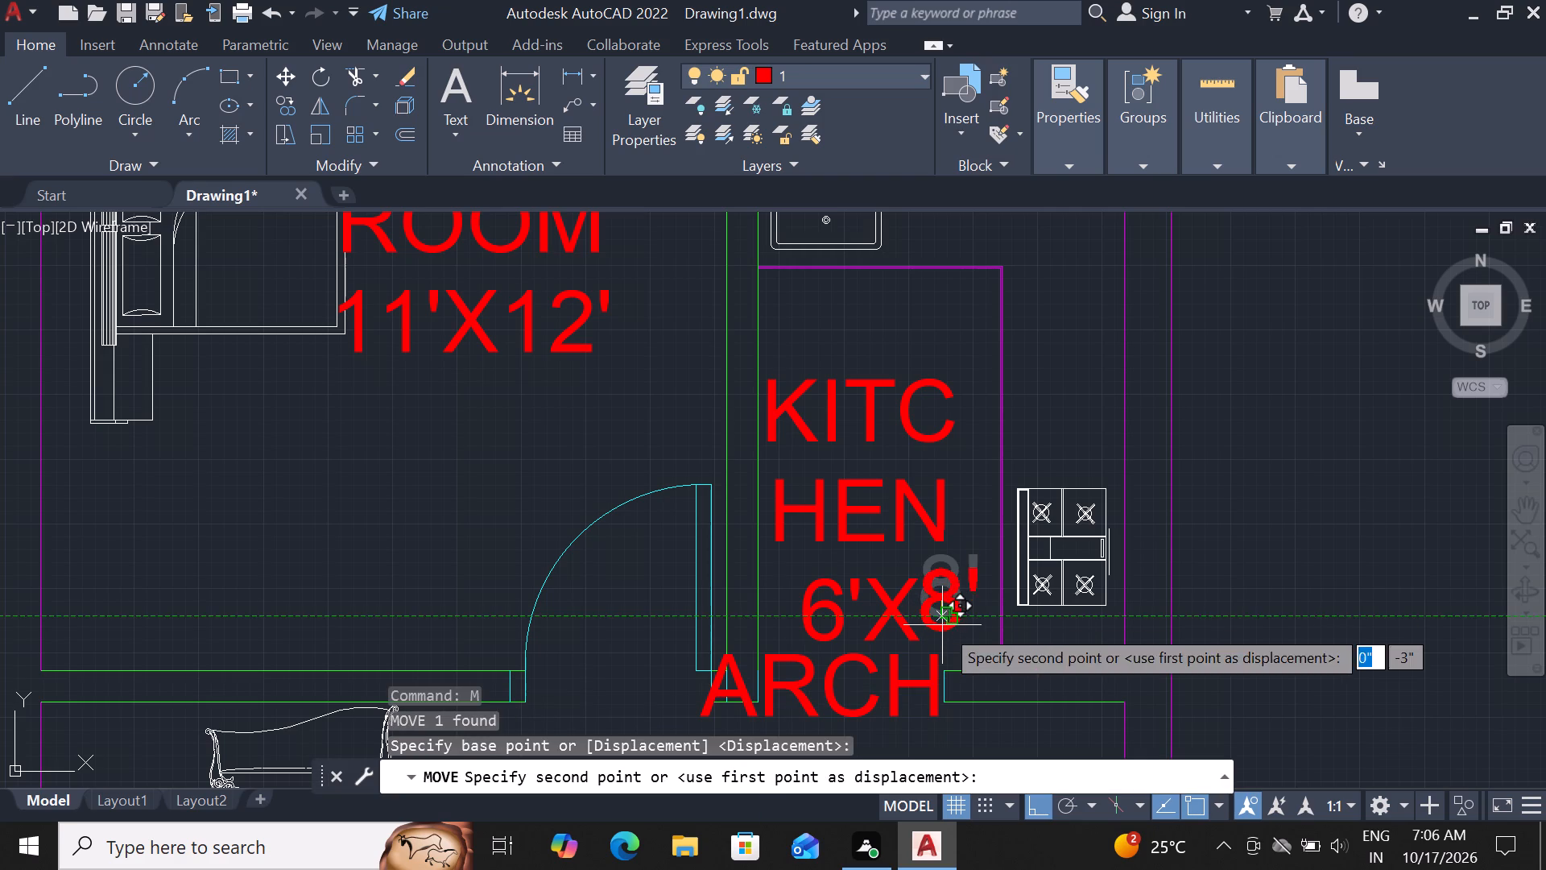
left_click(942, 625)
Move the whole kitchen label, KITC, HEN, 6'X and 8', straight up to clear space above the ARCH label.
left_click(928, 613)
left_click(887, 621)
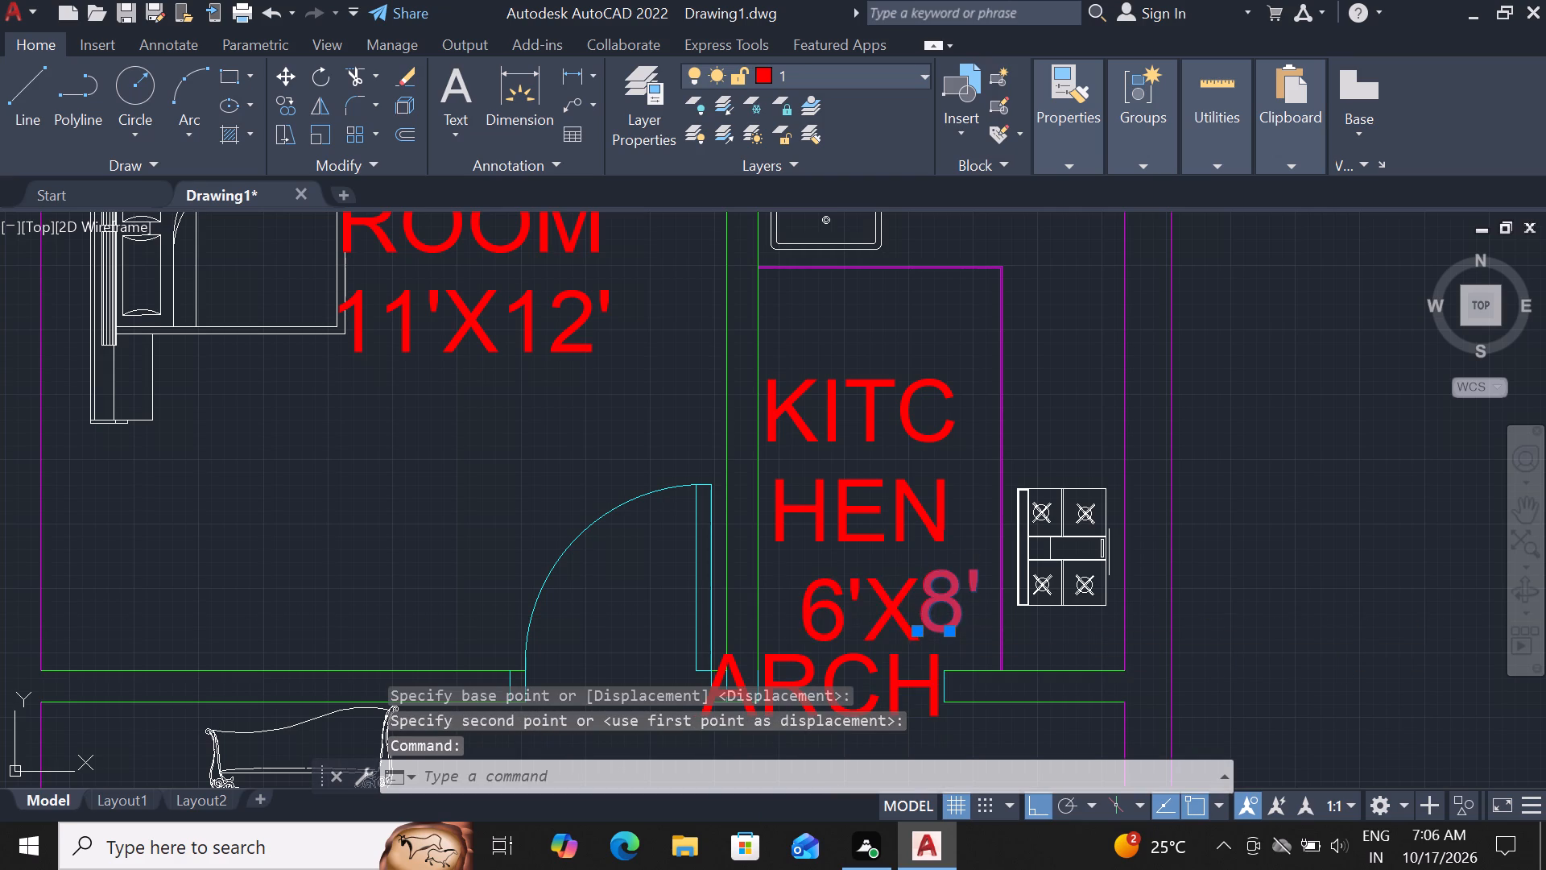
left_click(833, 492)
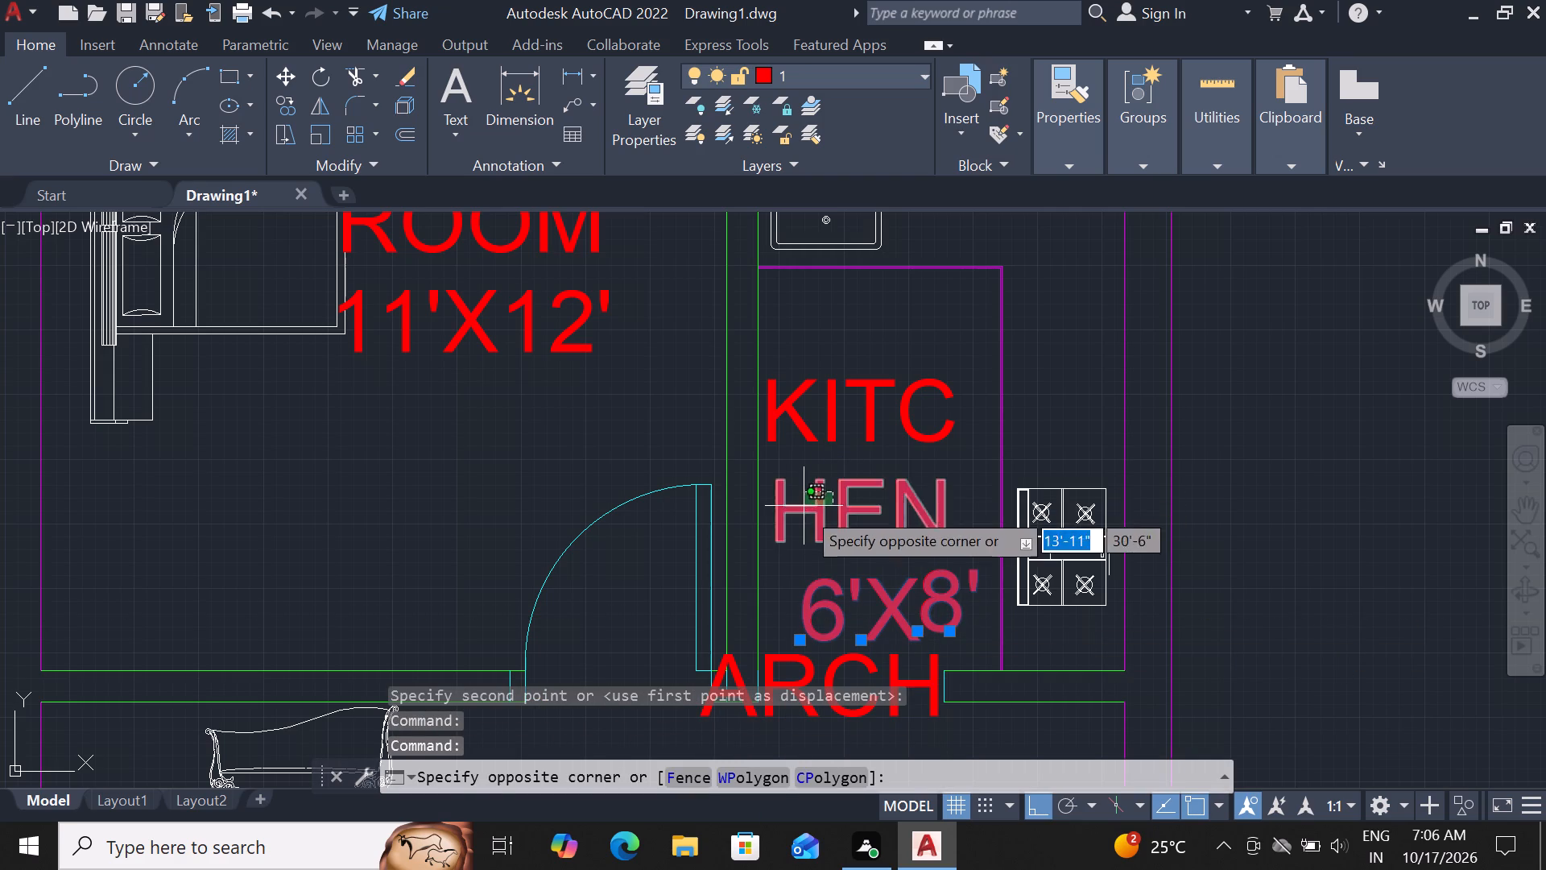
left_click(804, 510)
left_click(804, 388)
type("M")
key("space")
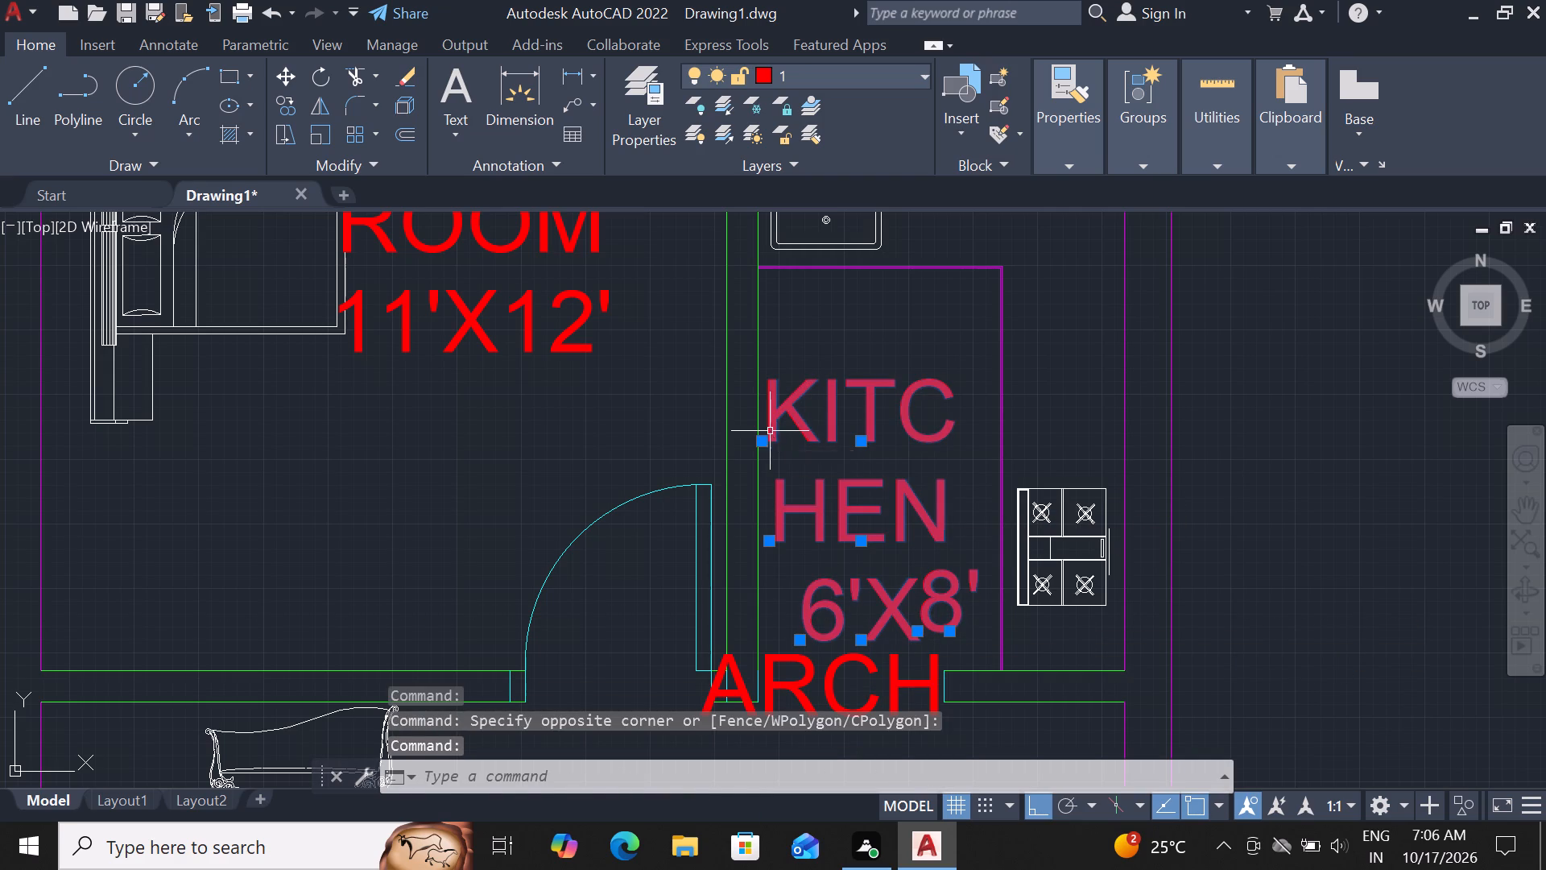
left_click(820, 471)
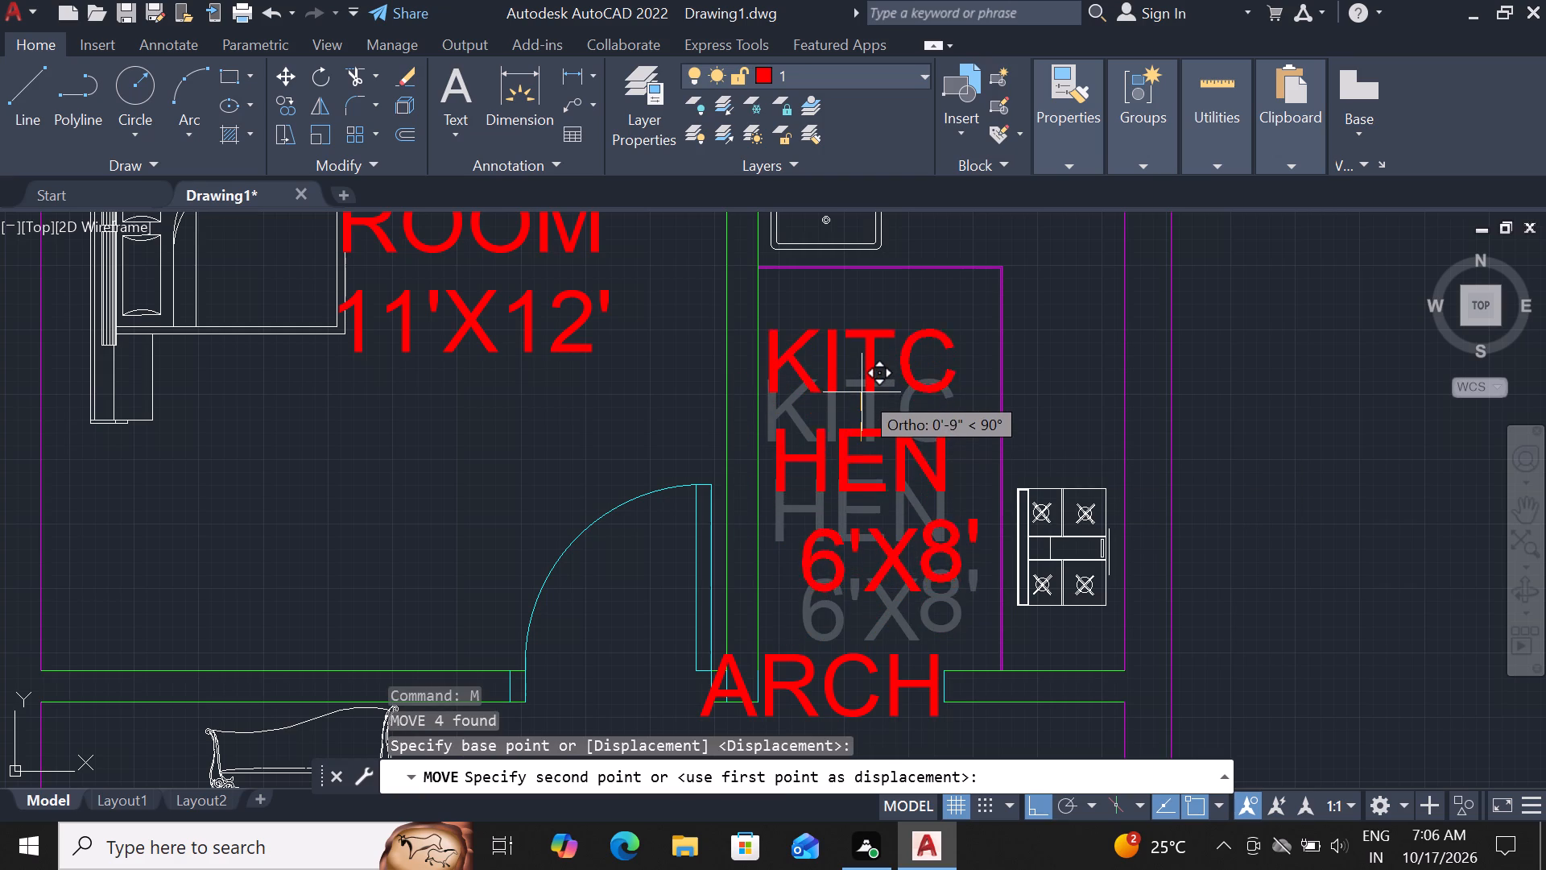
left_click(862, 386)
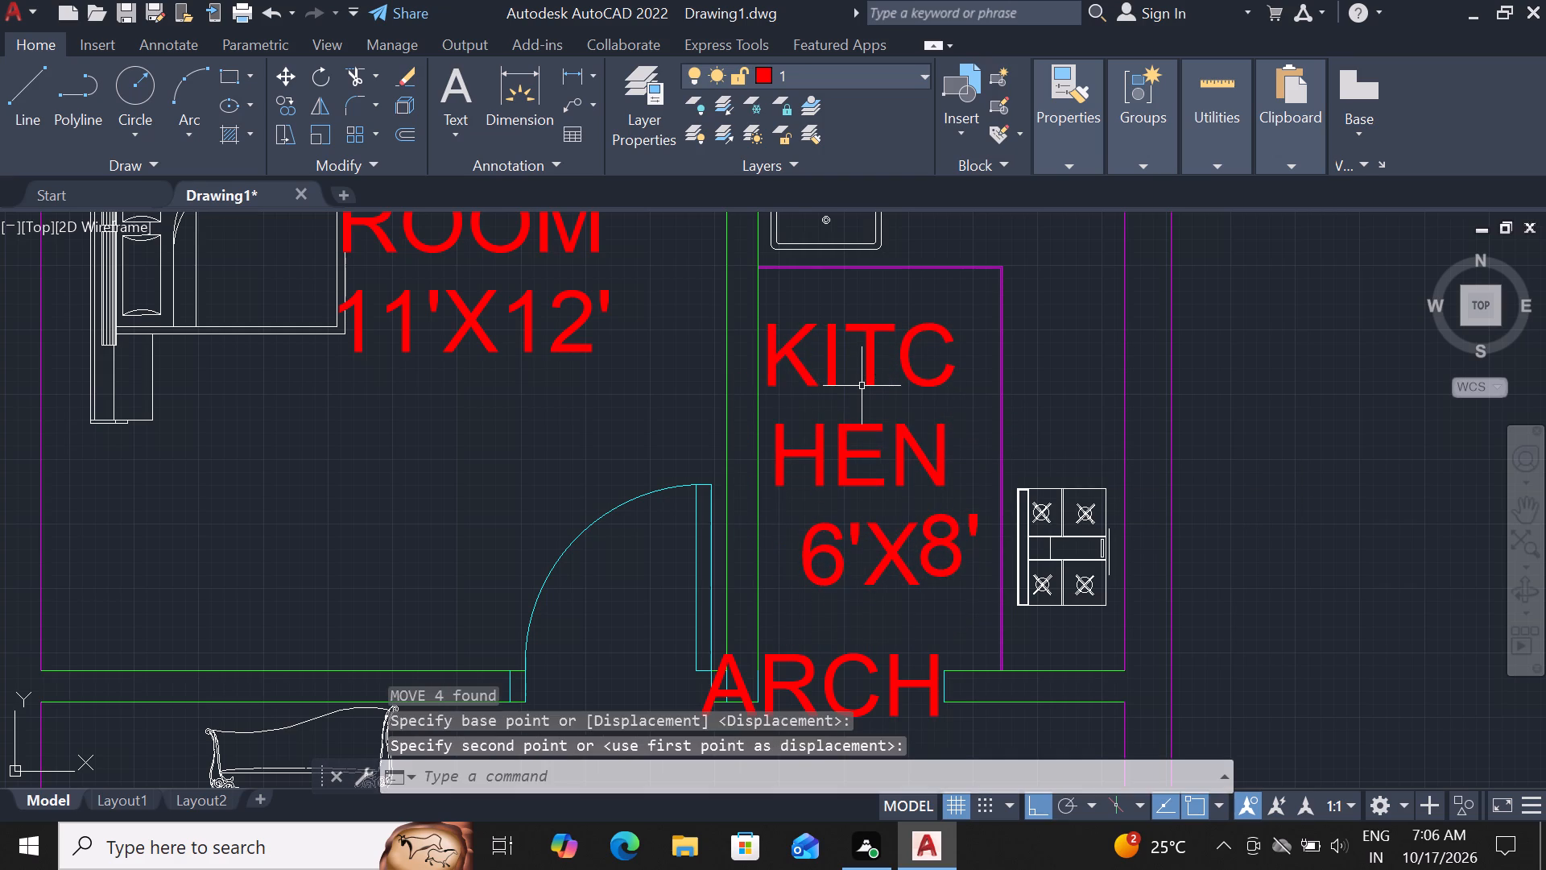
Move the ARCH label down to sit just below the kitchen wall opening, above the dining table.
scroll(867, 400, "down", 1)
scroll(874, 545, "down", 2)
scroll(869, 555, "up", 2)
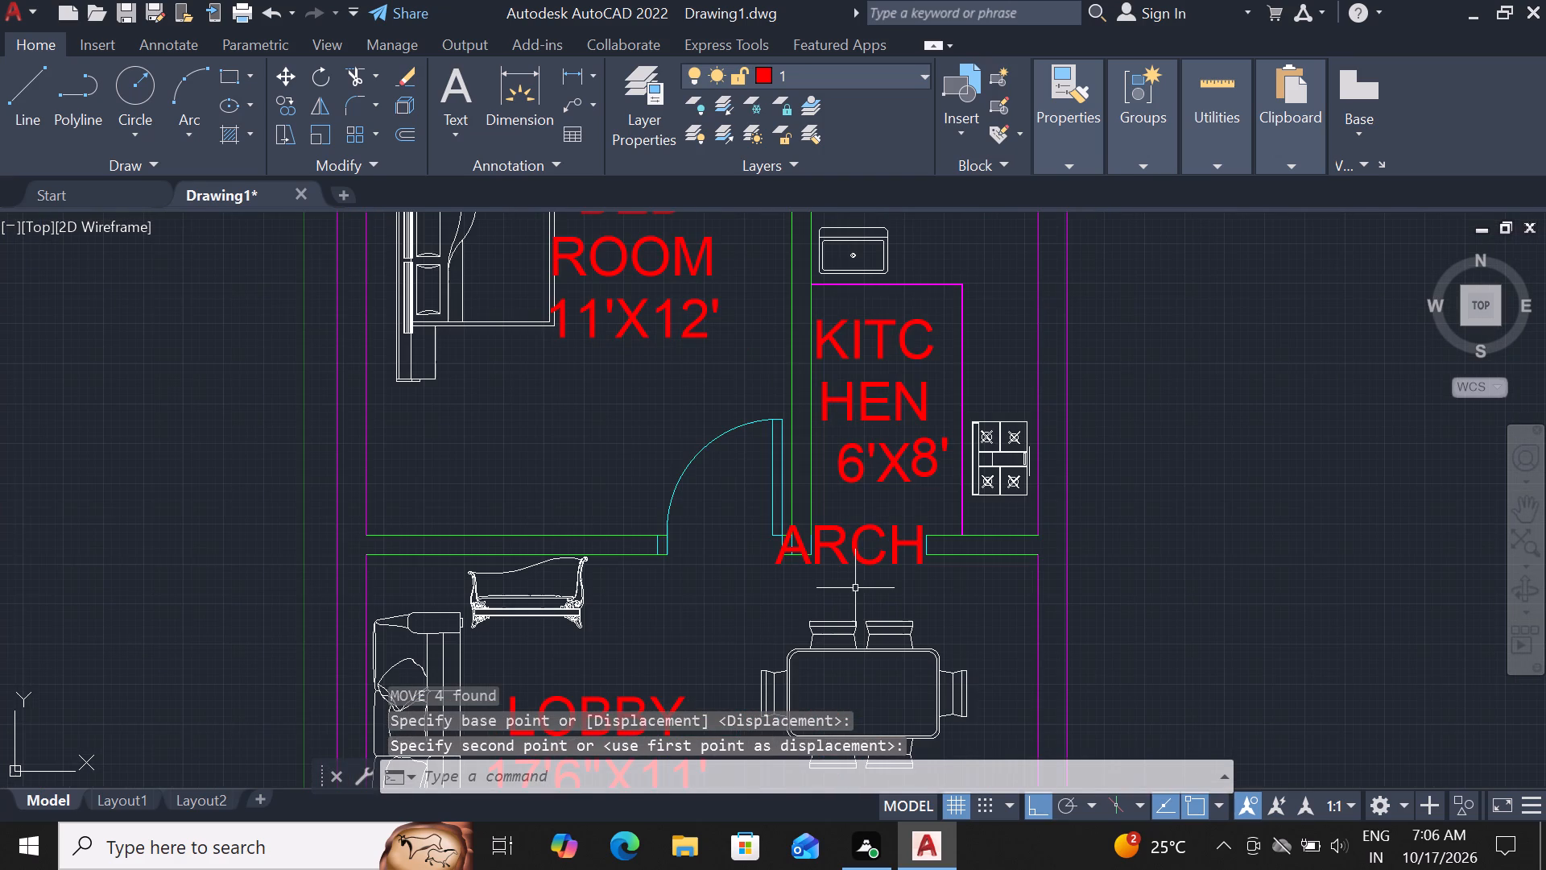
left_click(868, 559)
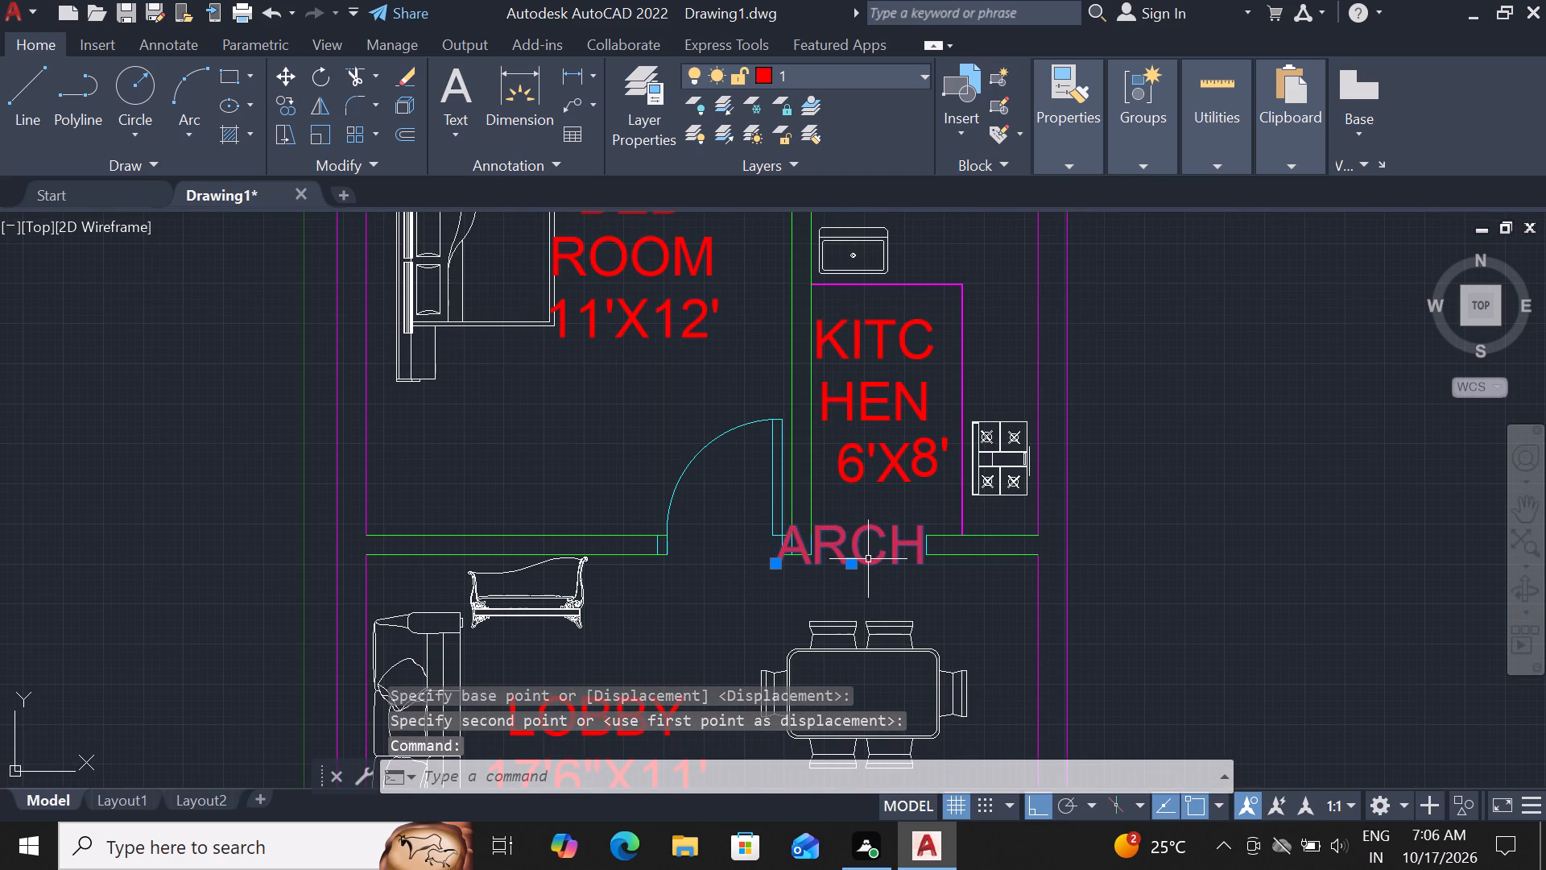
type("M")
key("space")
left_click(868, 559)
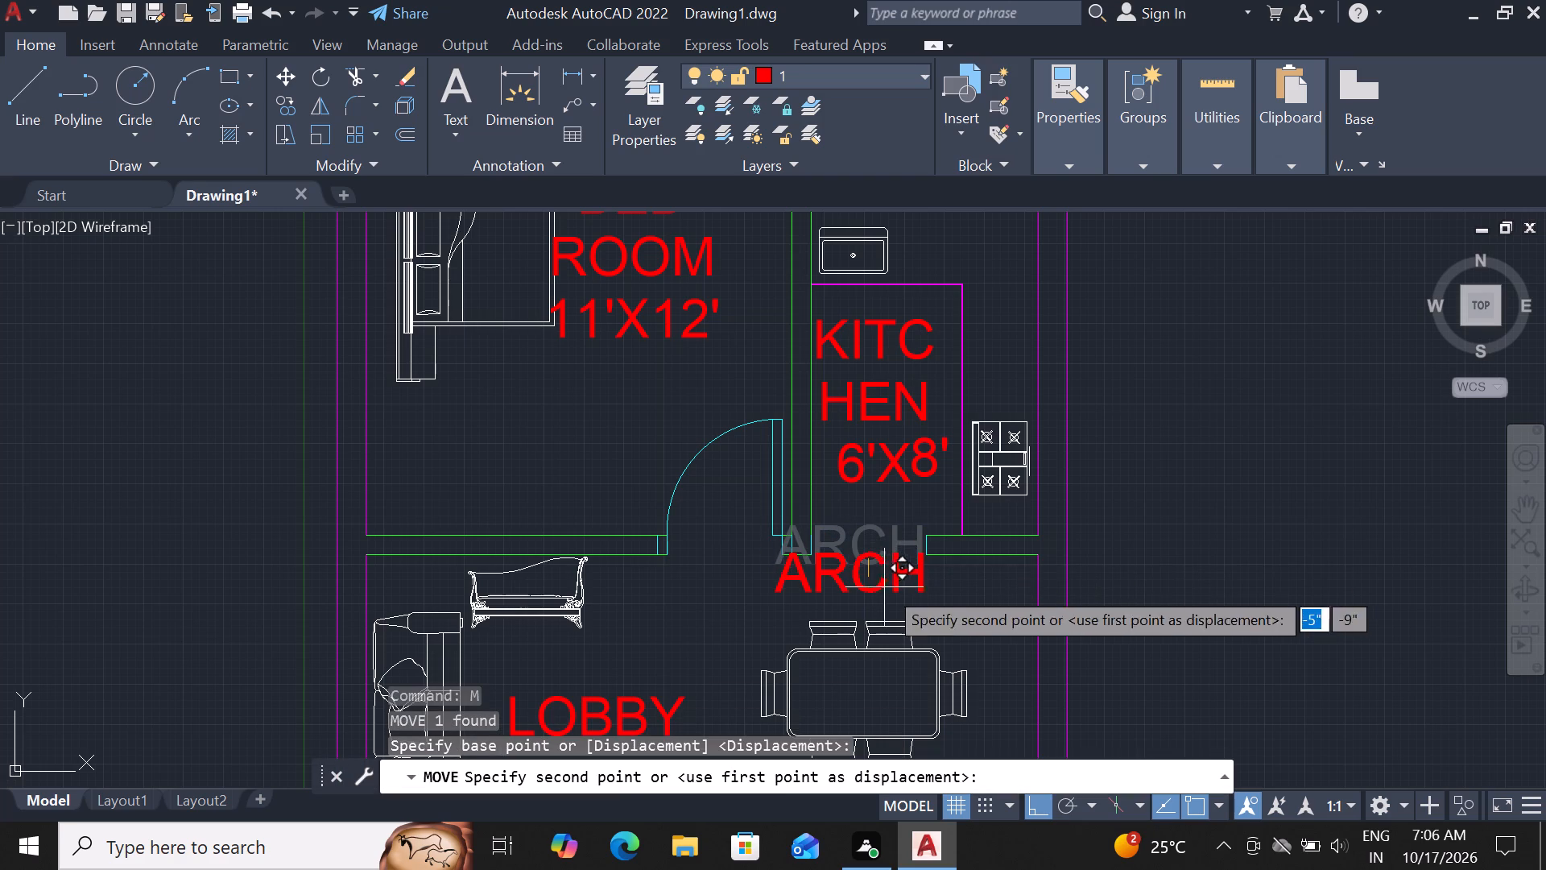
left_click(894, 589)
Move the three-line BED ROOM 11'X12' label slightly to the right, clear of the bed.
scroll(906, 544, "down", 1)
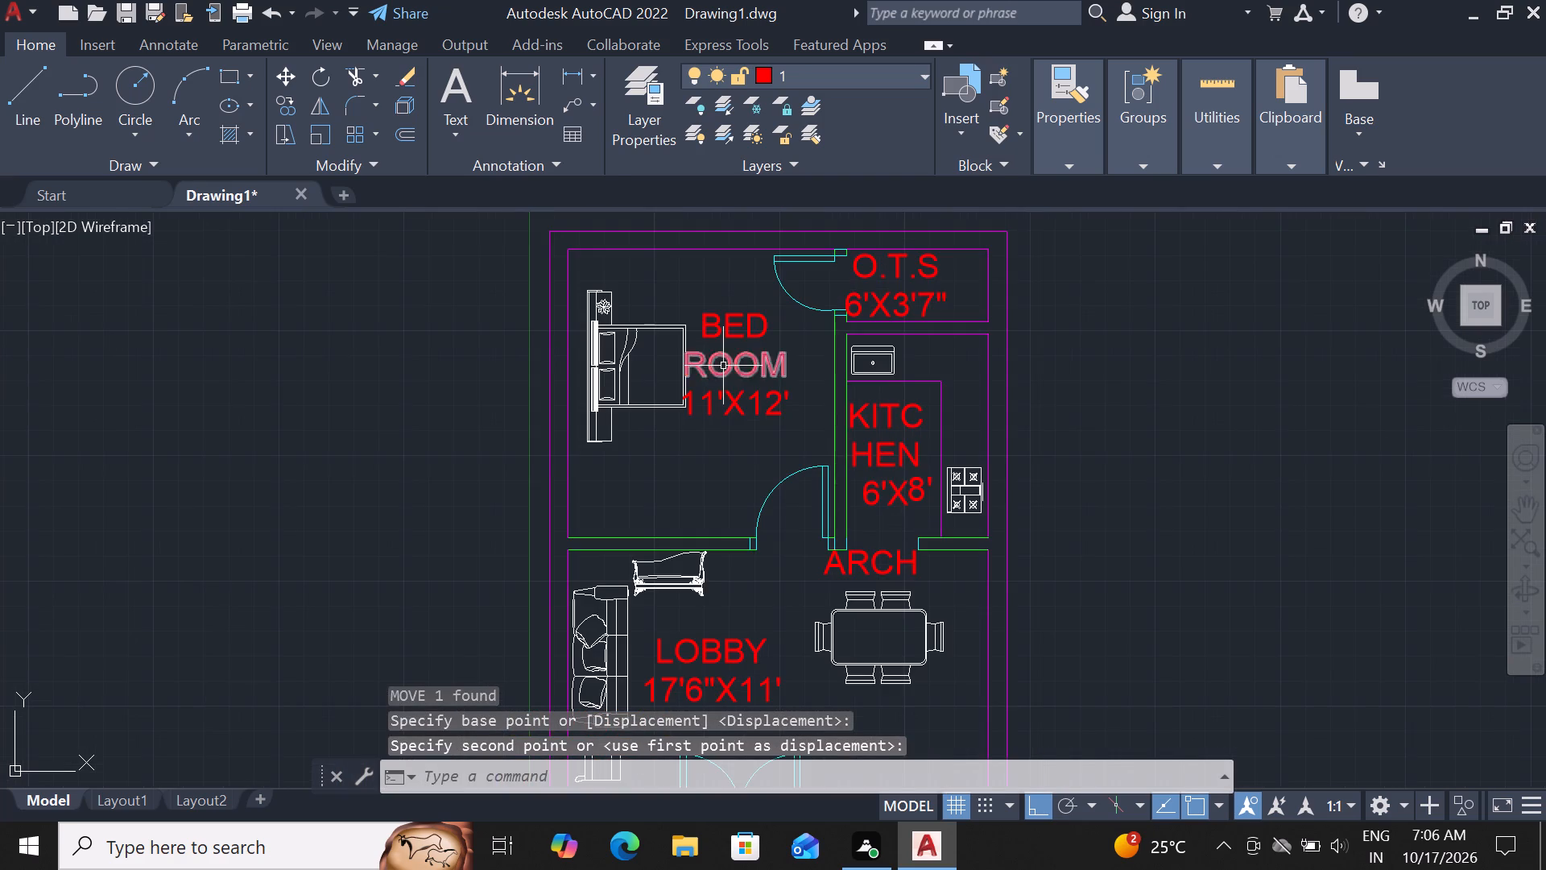
scroll(723, 364, "up", 1)
left_click(741, 429)
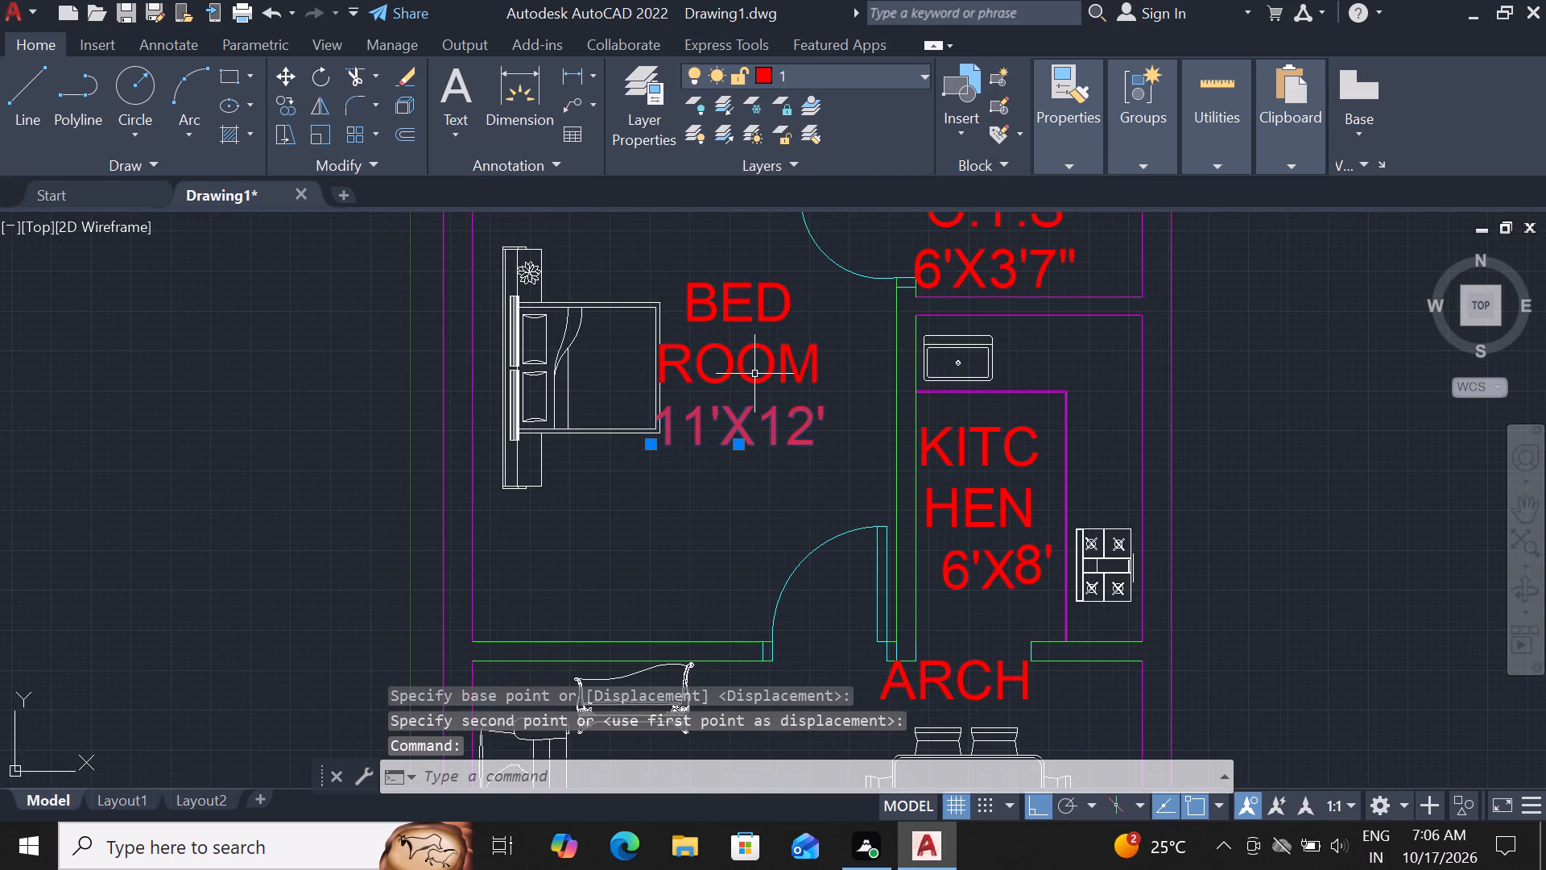
left_click(754, 374)
left_click(754, 322)
left_click(757, 313)
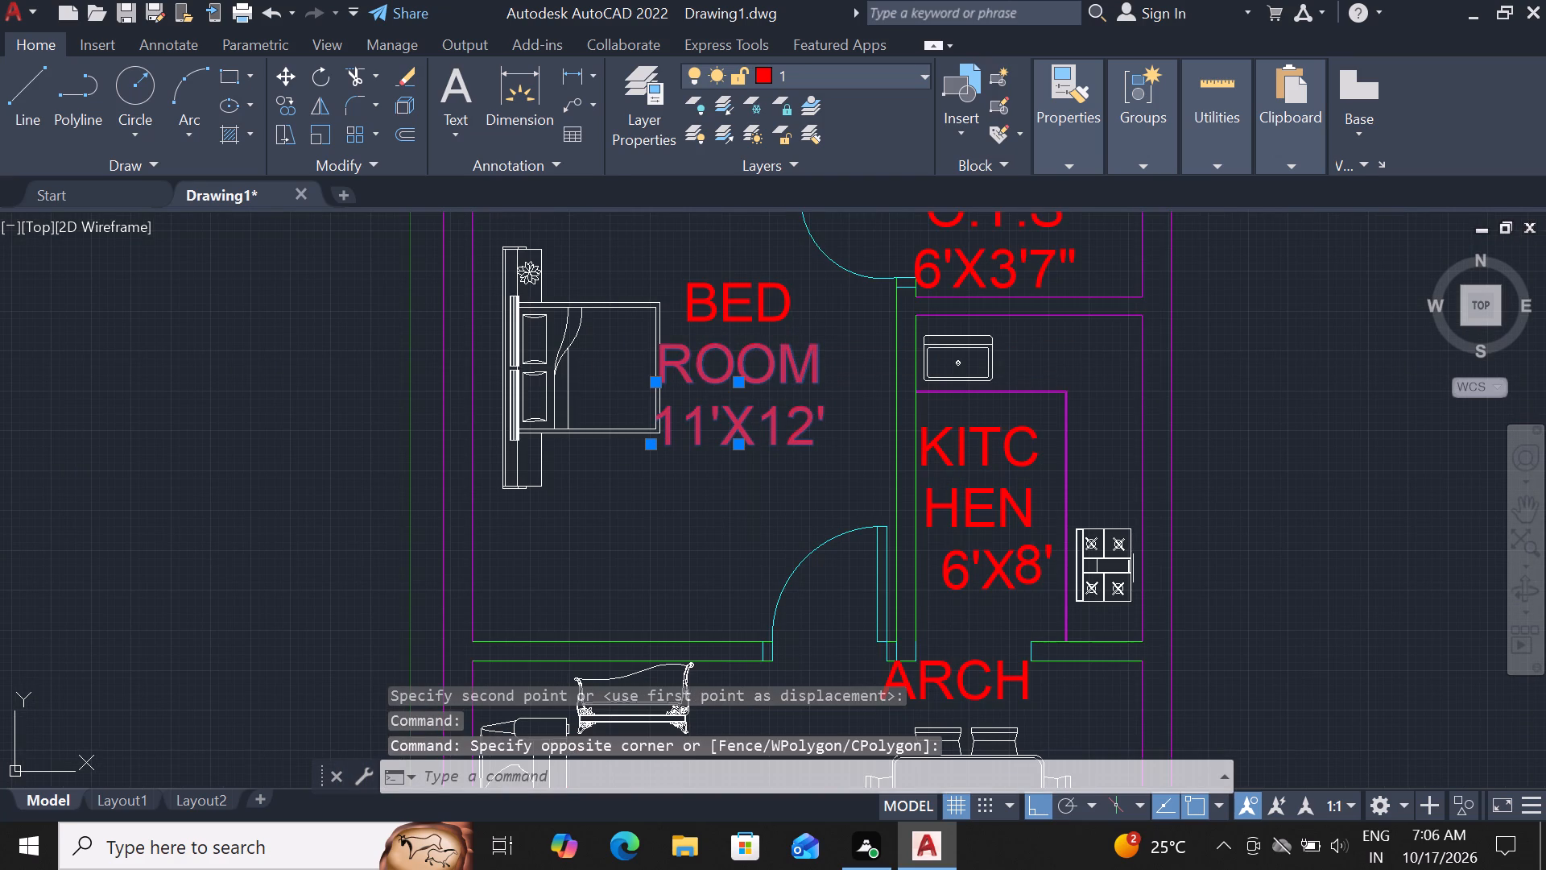
type("M")
key("space")
left_click(746, 366)
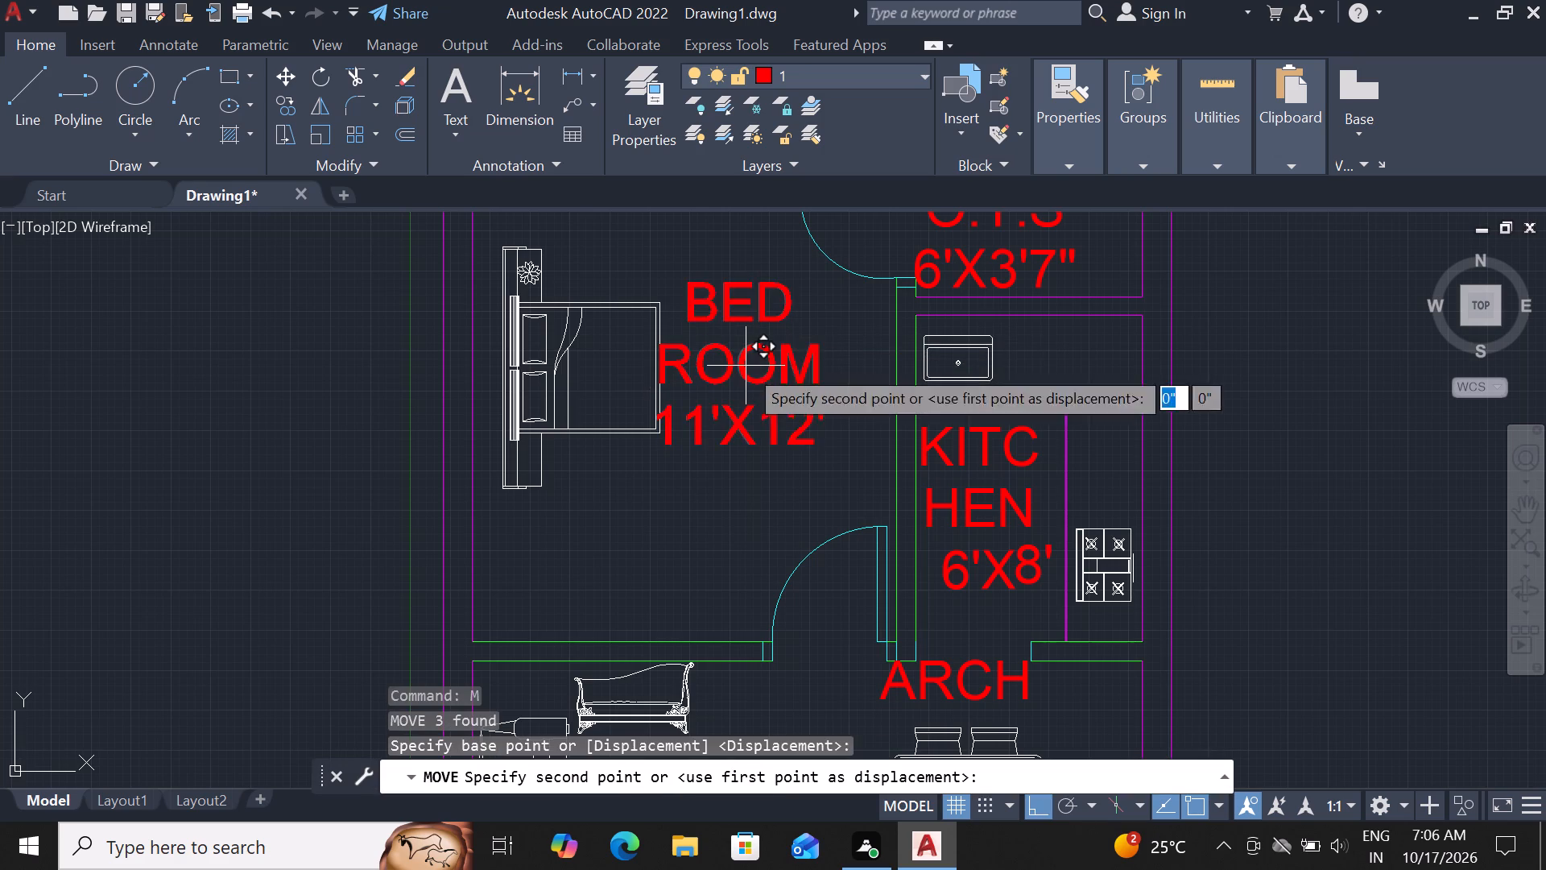
left_click(767, 374)
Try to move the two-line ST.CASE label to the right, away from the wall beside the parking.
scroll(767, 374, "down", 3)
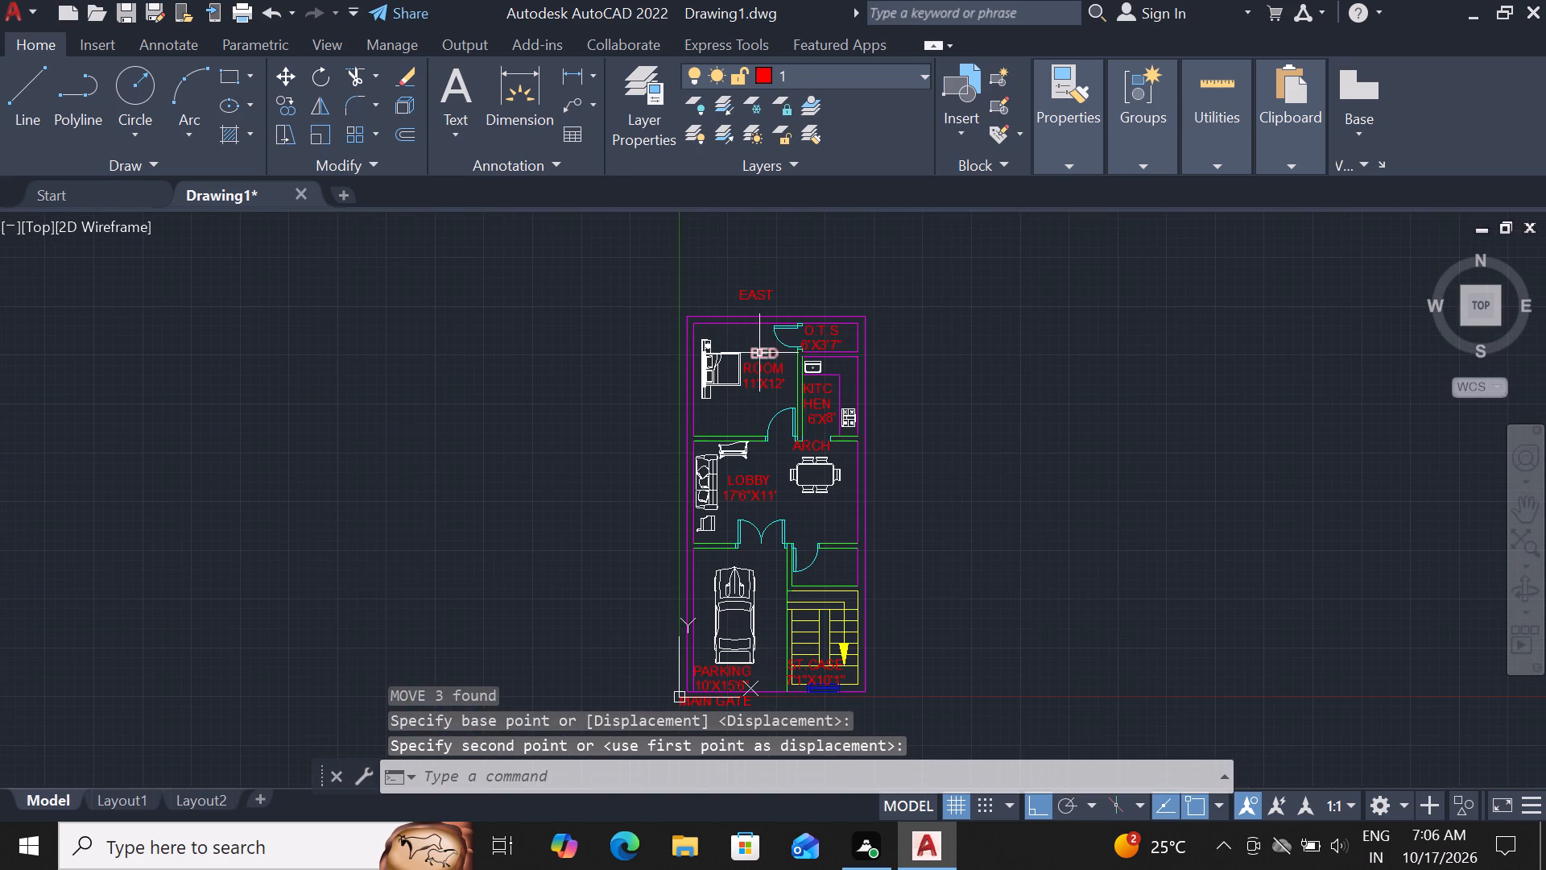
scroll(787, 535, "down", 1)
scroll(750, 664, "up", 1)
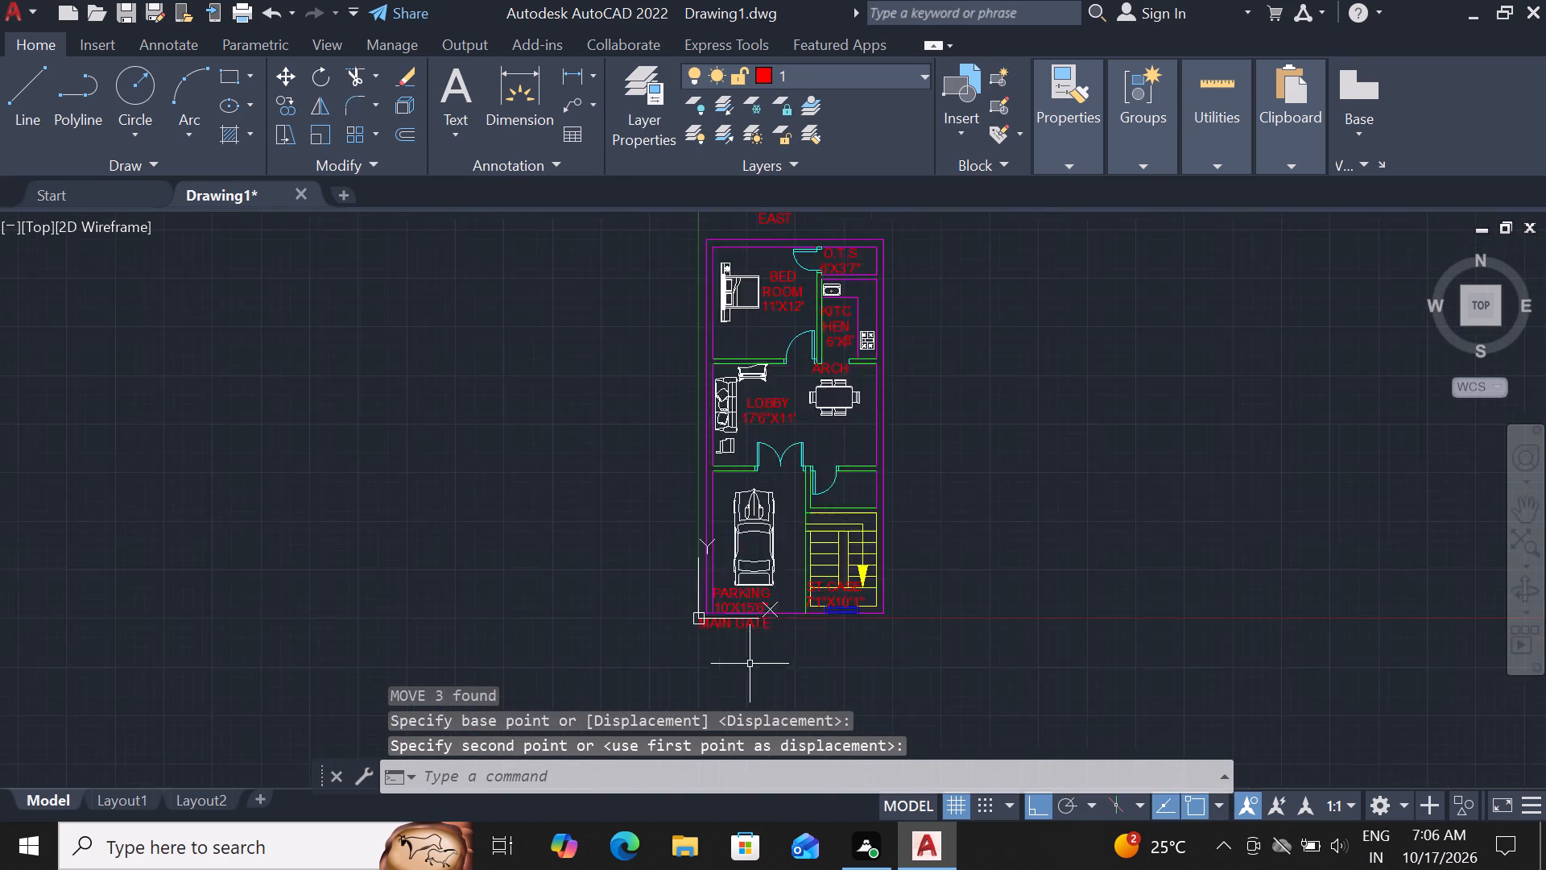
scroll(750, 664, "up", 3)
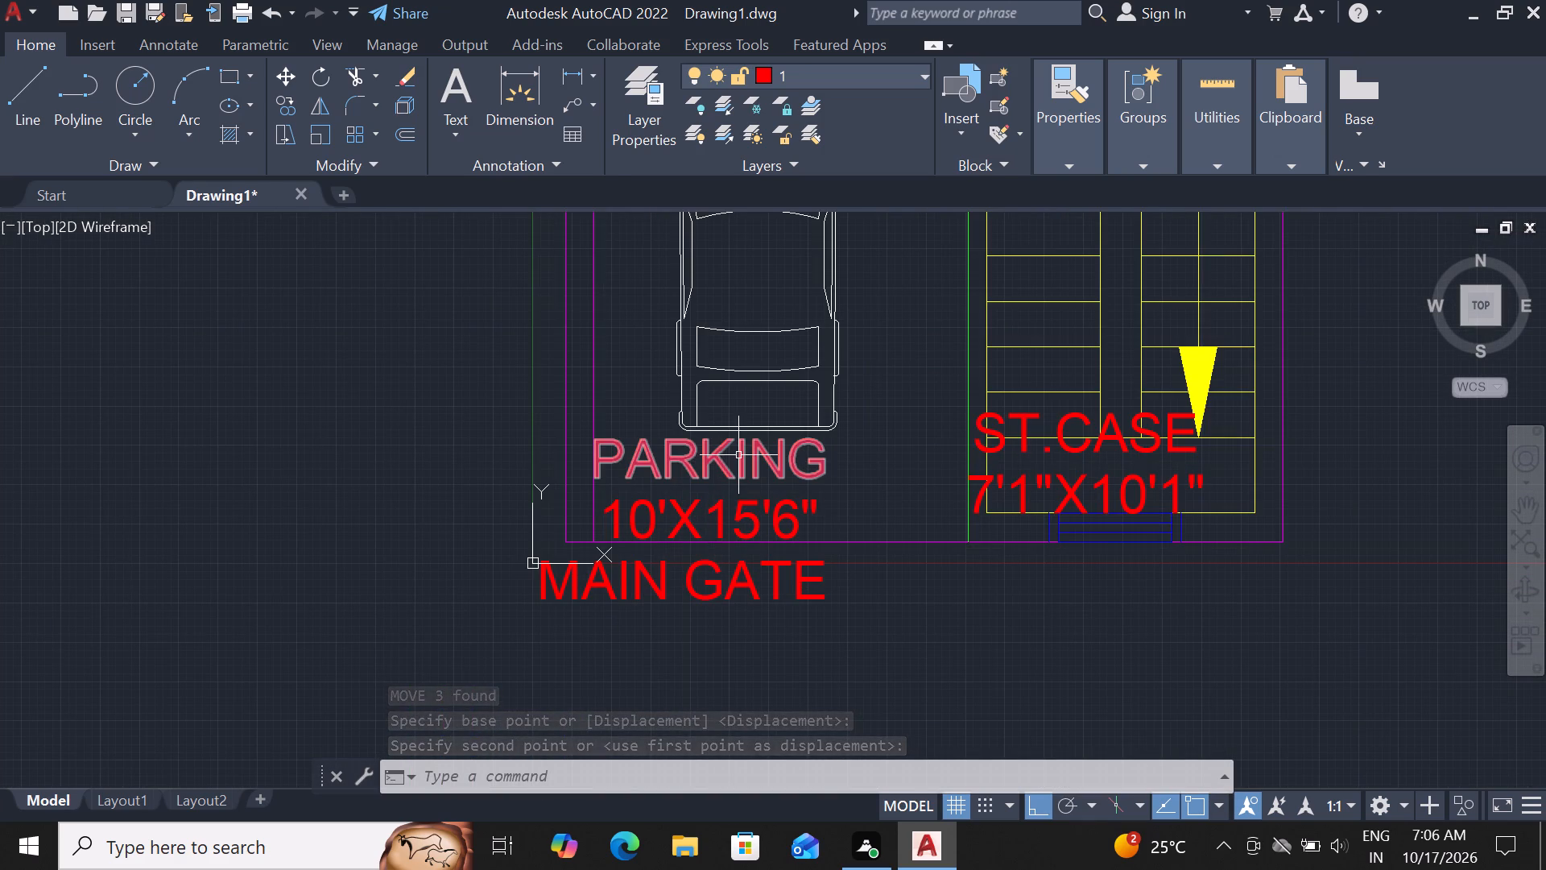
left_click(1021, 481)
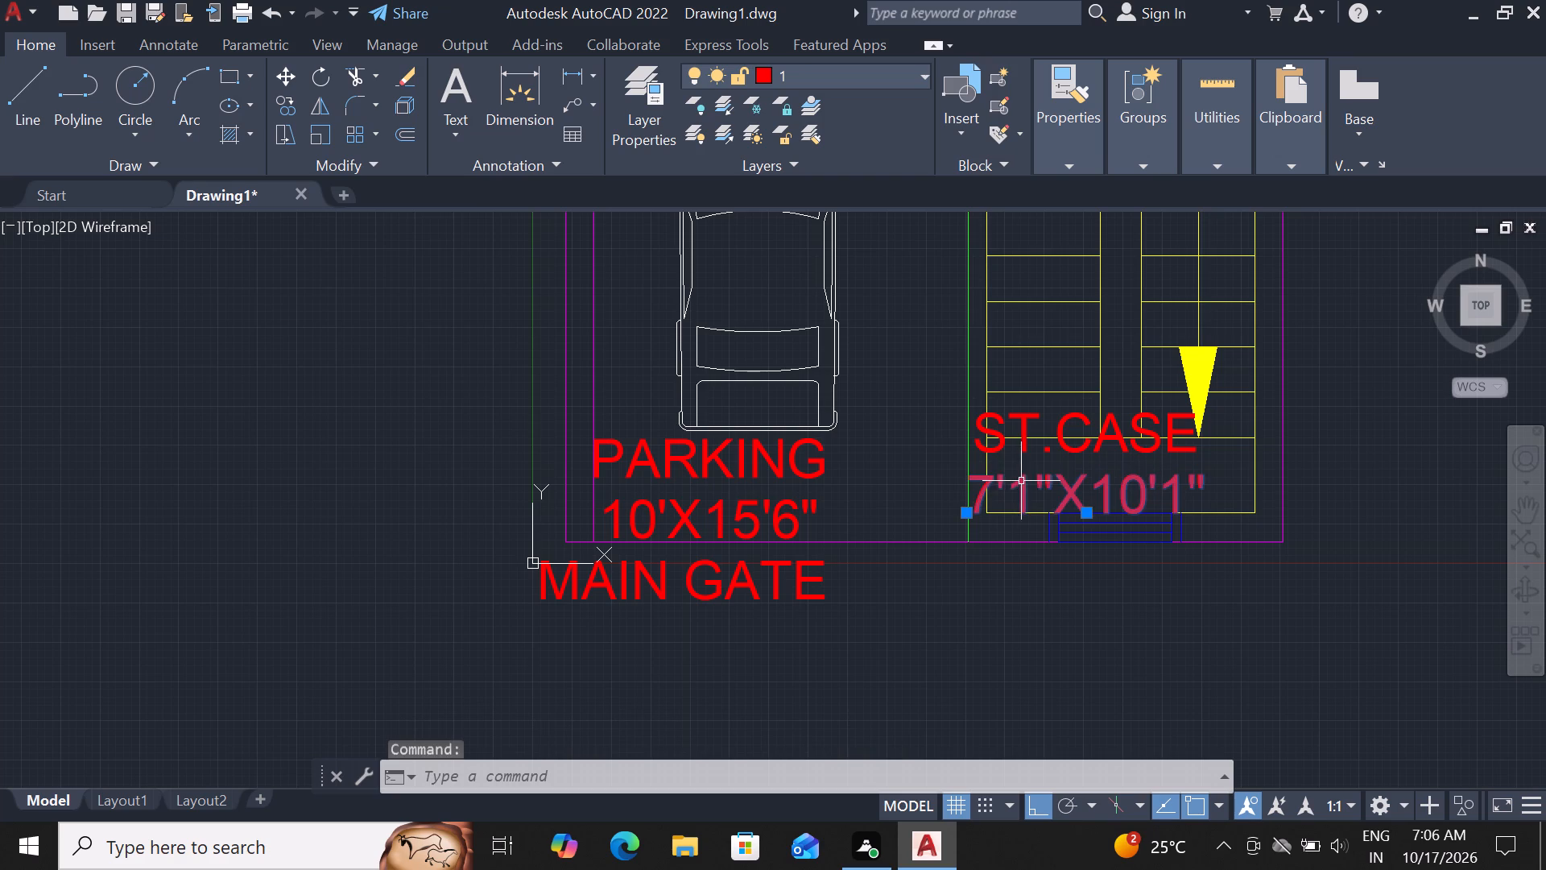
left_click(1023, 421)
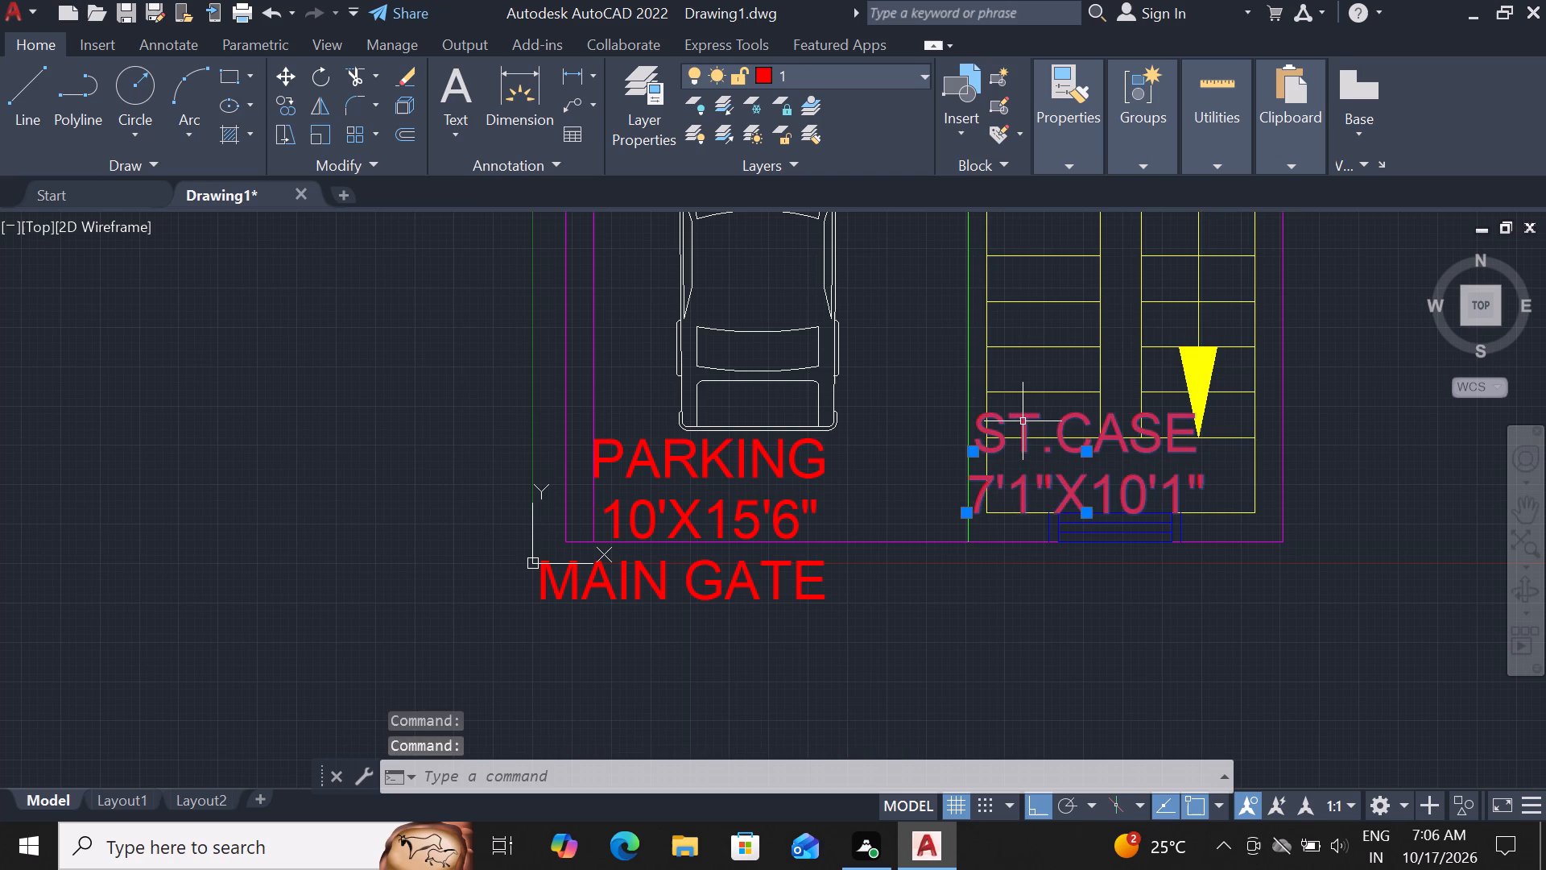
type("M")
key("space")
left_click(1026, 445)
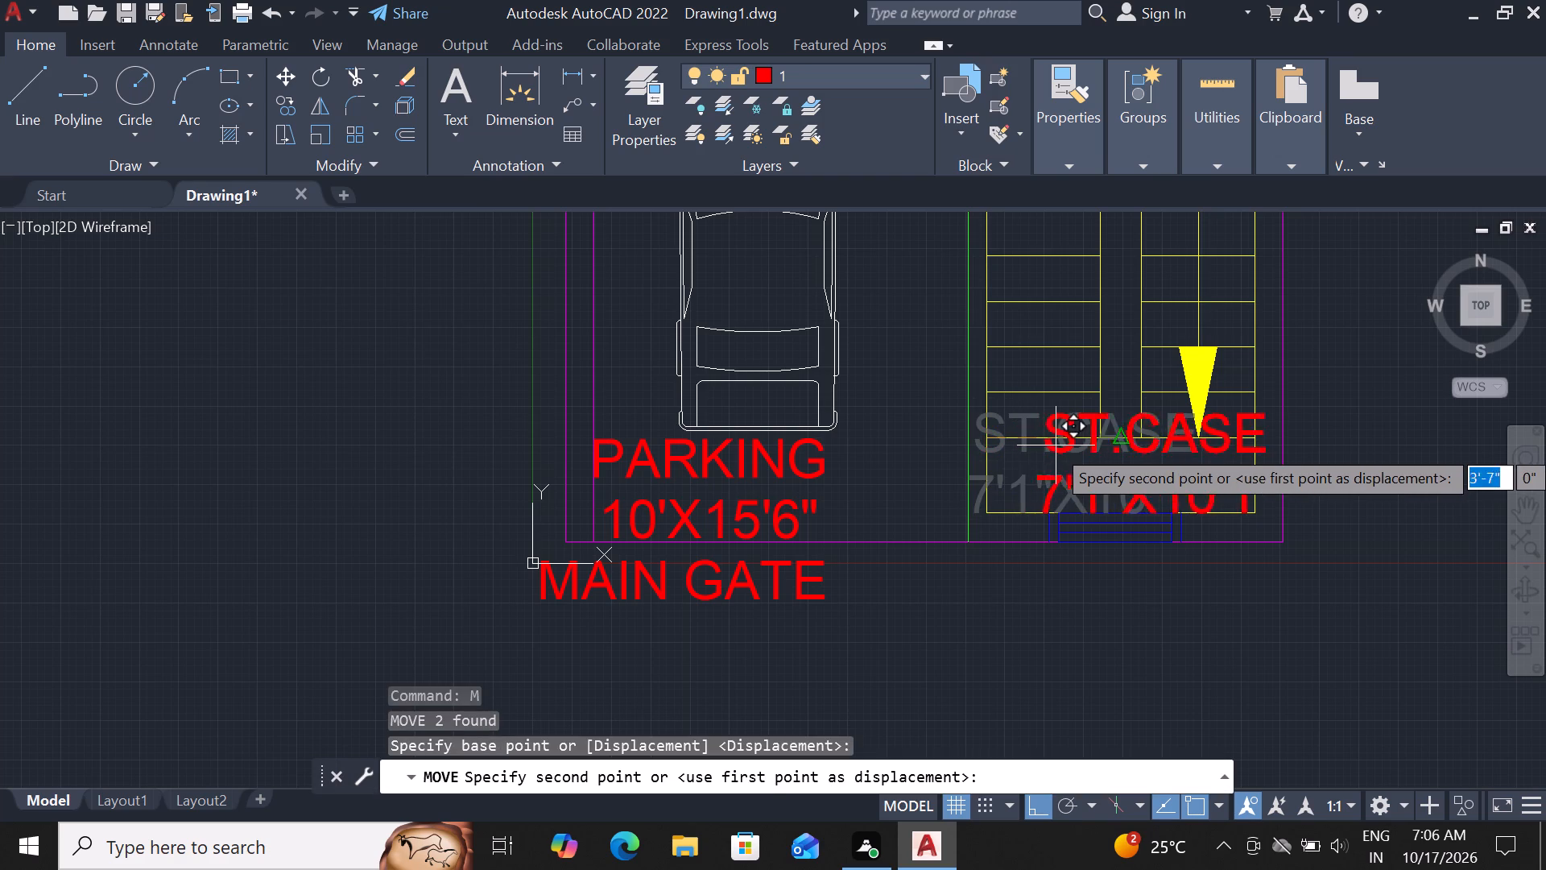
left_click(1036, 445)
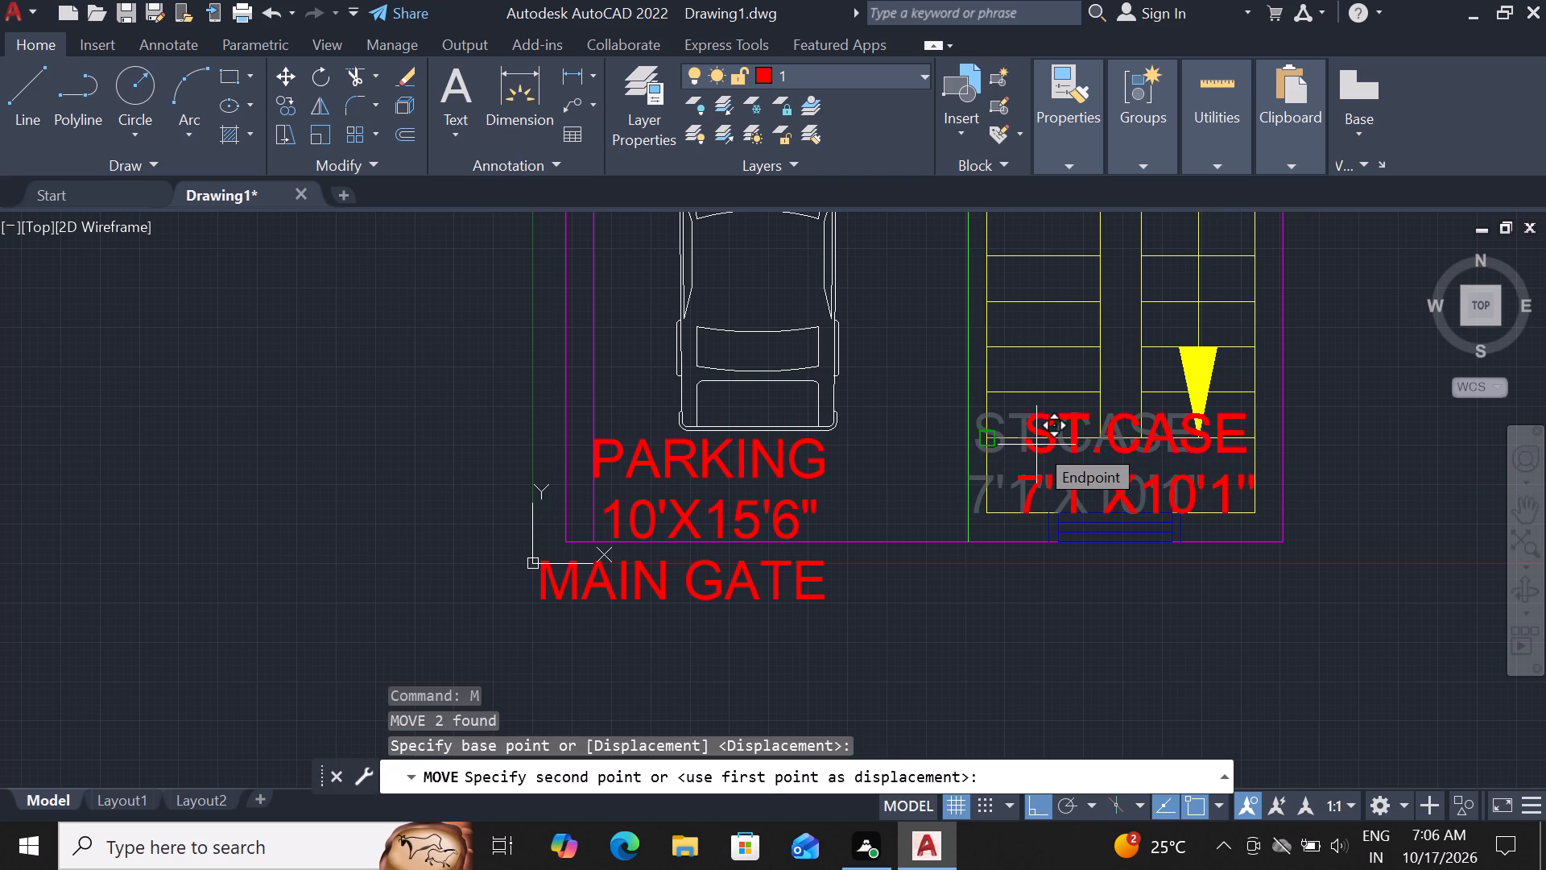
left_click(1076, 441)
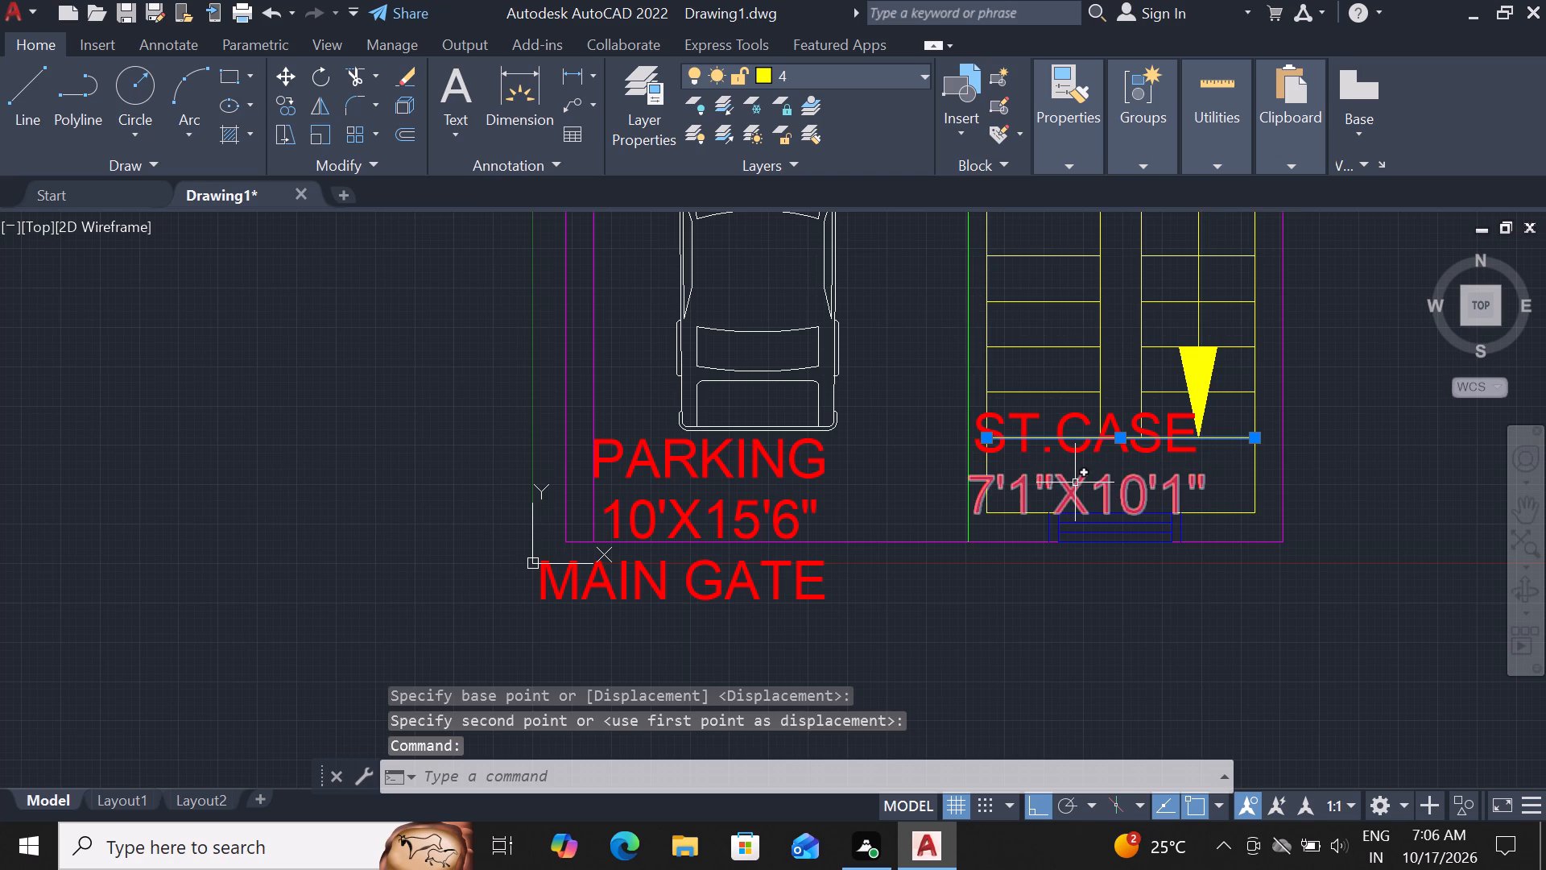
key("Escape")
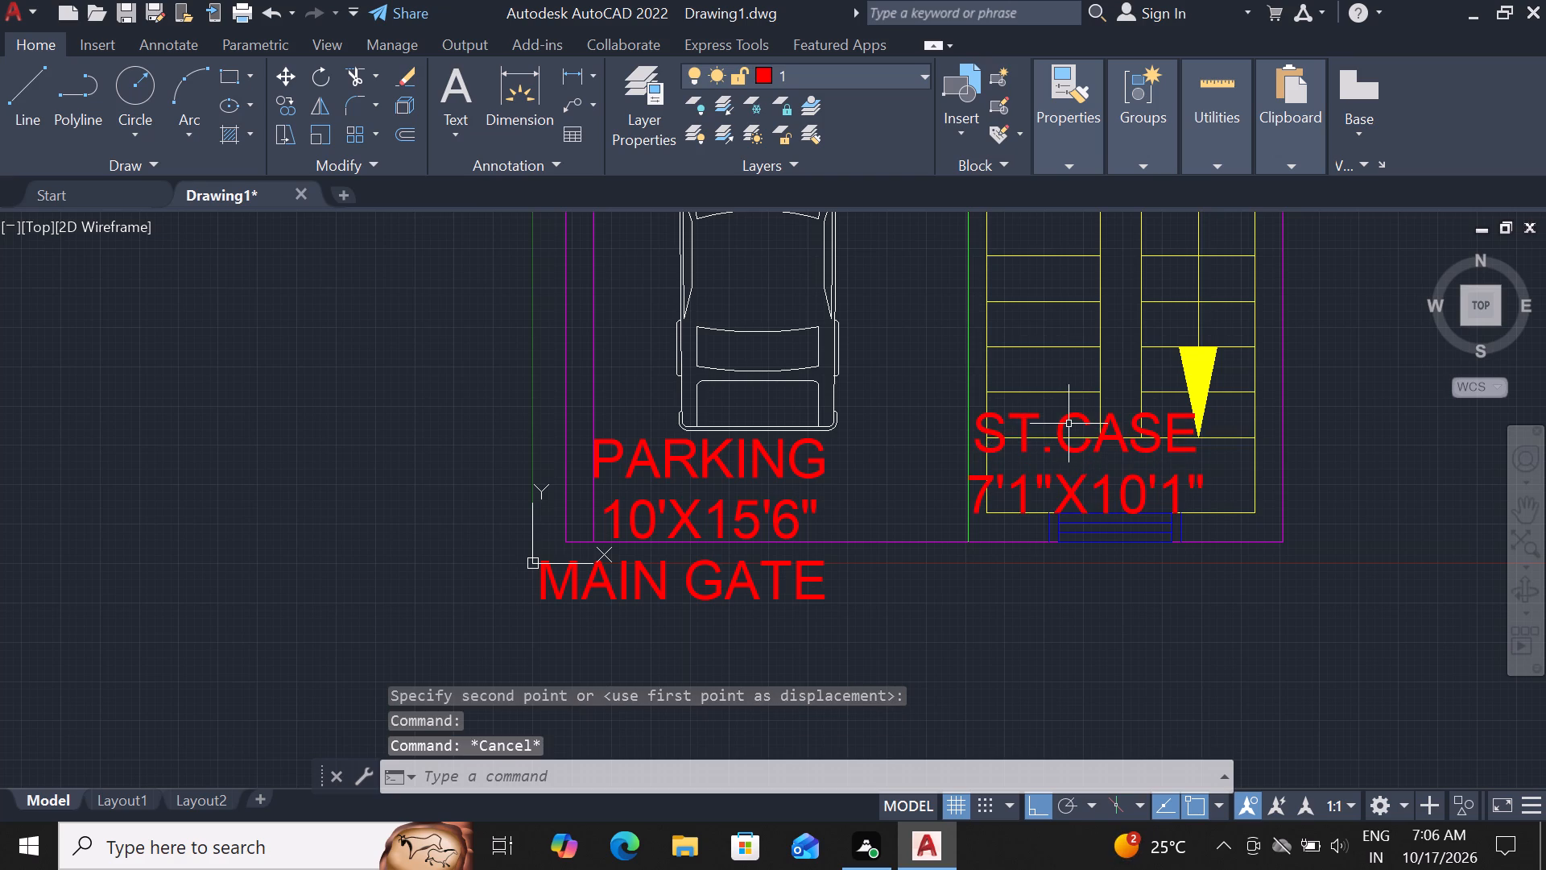
Move the two-line ST.CASE 7'1"X10'1" label to the right, centring it over the lower staircase and clear of the parking wall.
left_click(1069, 423)
left_click(1072, 491)
type("M")
key("space")
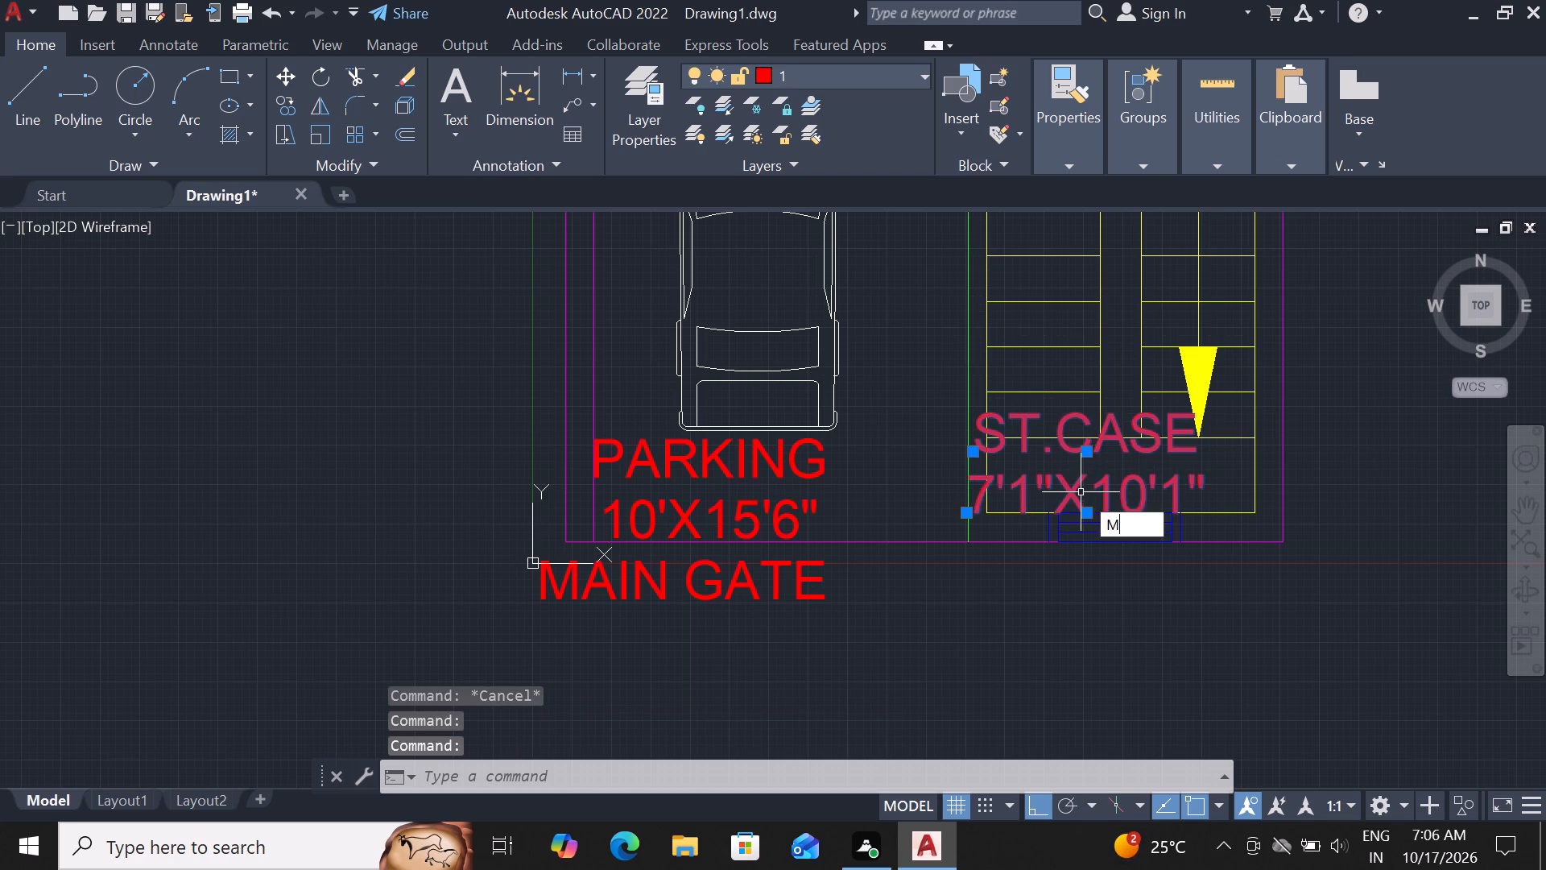
left_click(1081, 492)
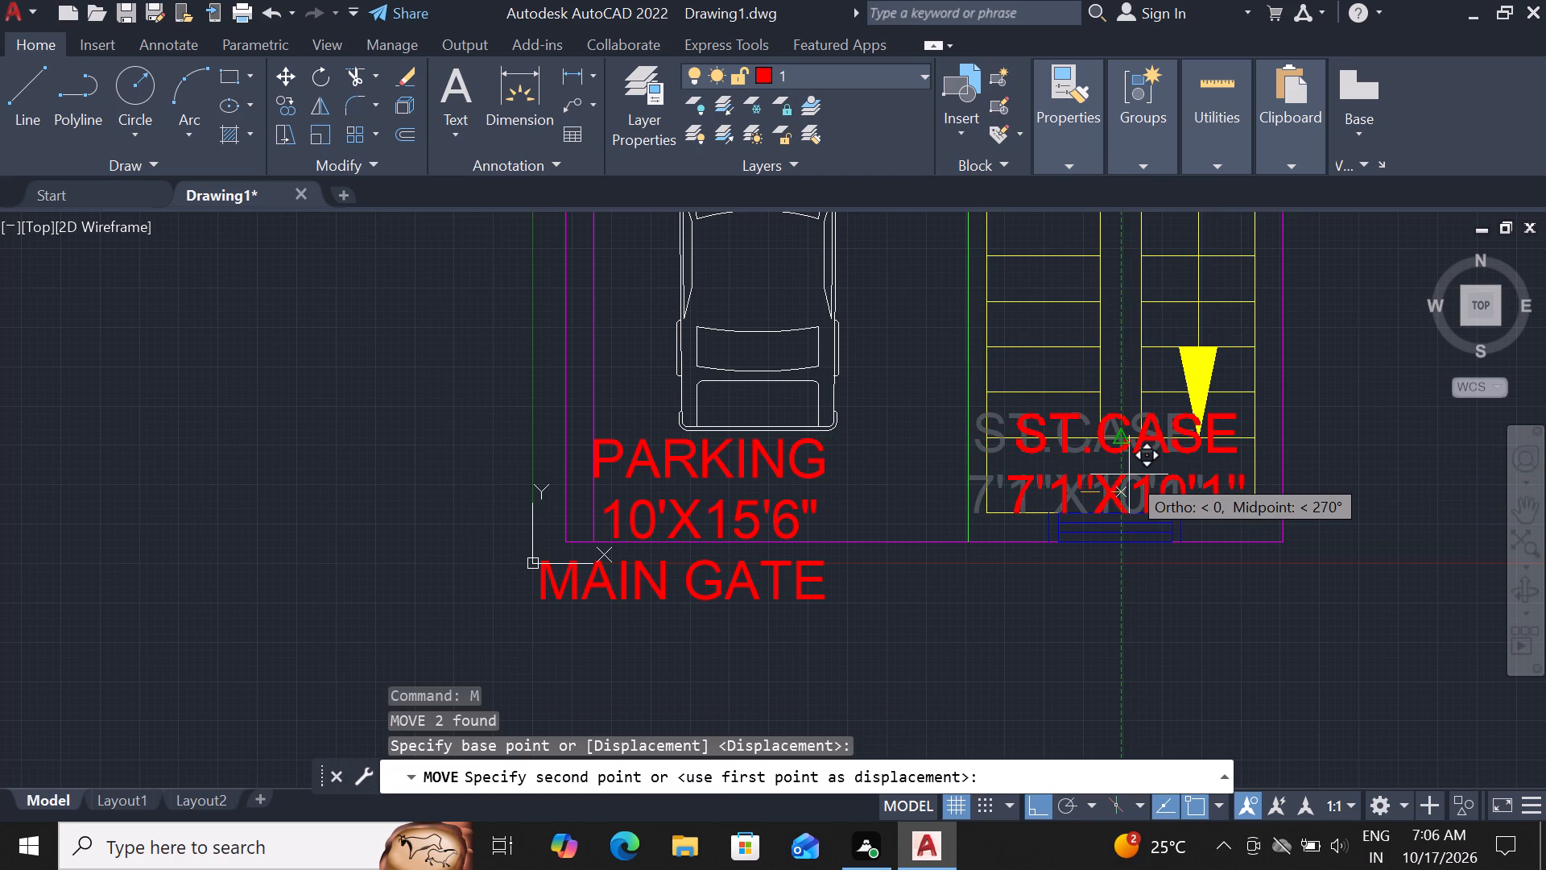
left_click(1129, 474)
scroll(1163, 460, "down", 2)
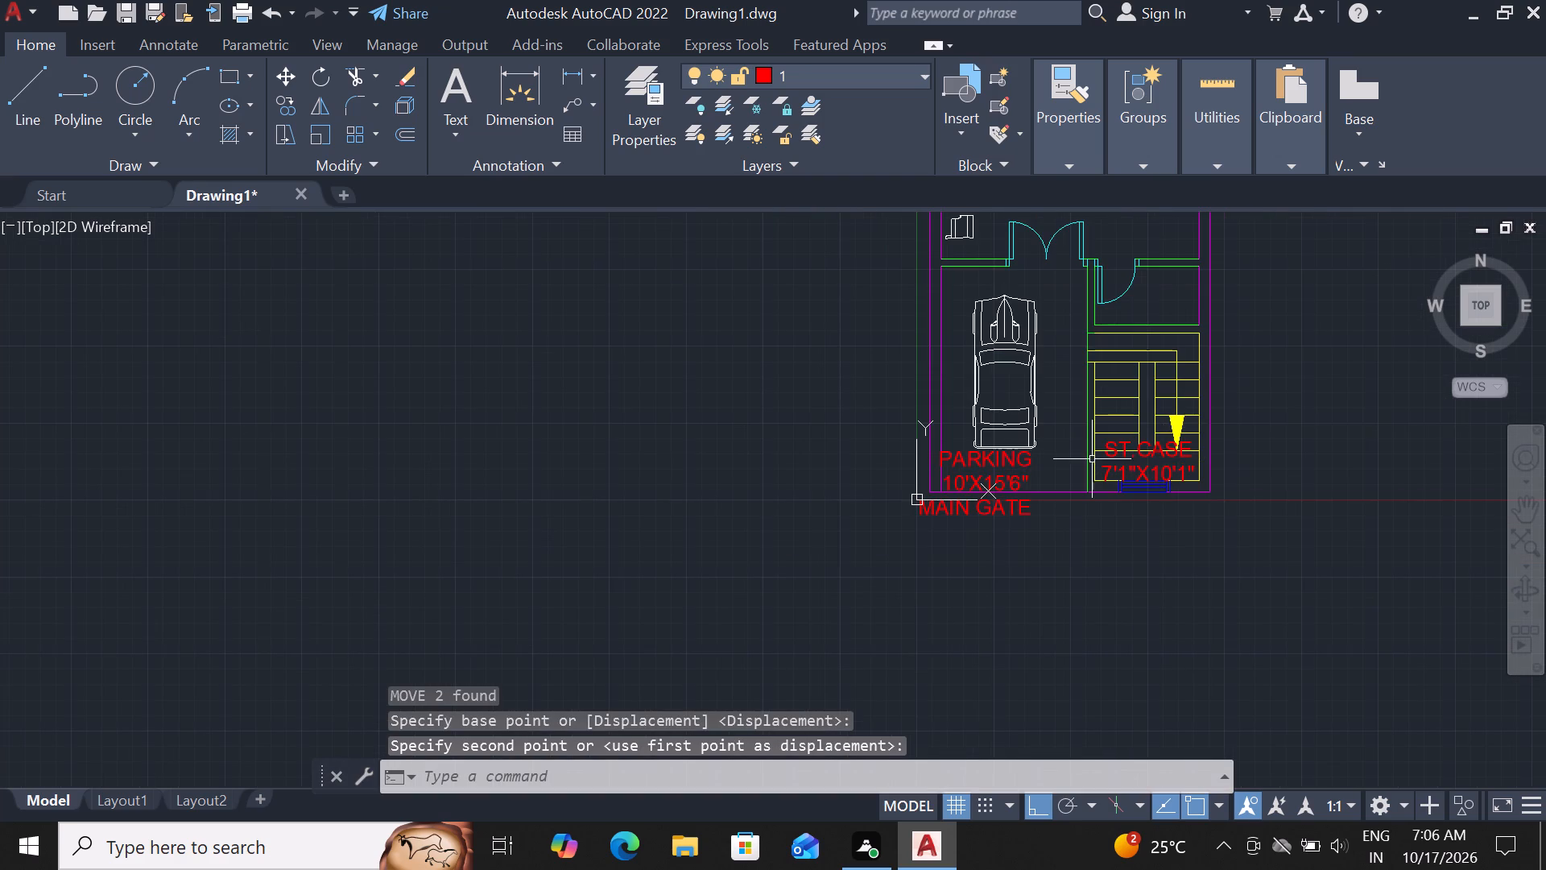
Move the two-line PARKING 10'X15'6" label slightly to the right so it sits centred below the car.
scroll(968, 483, "up", 1)
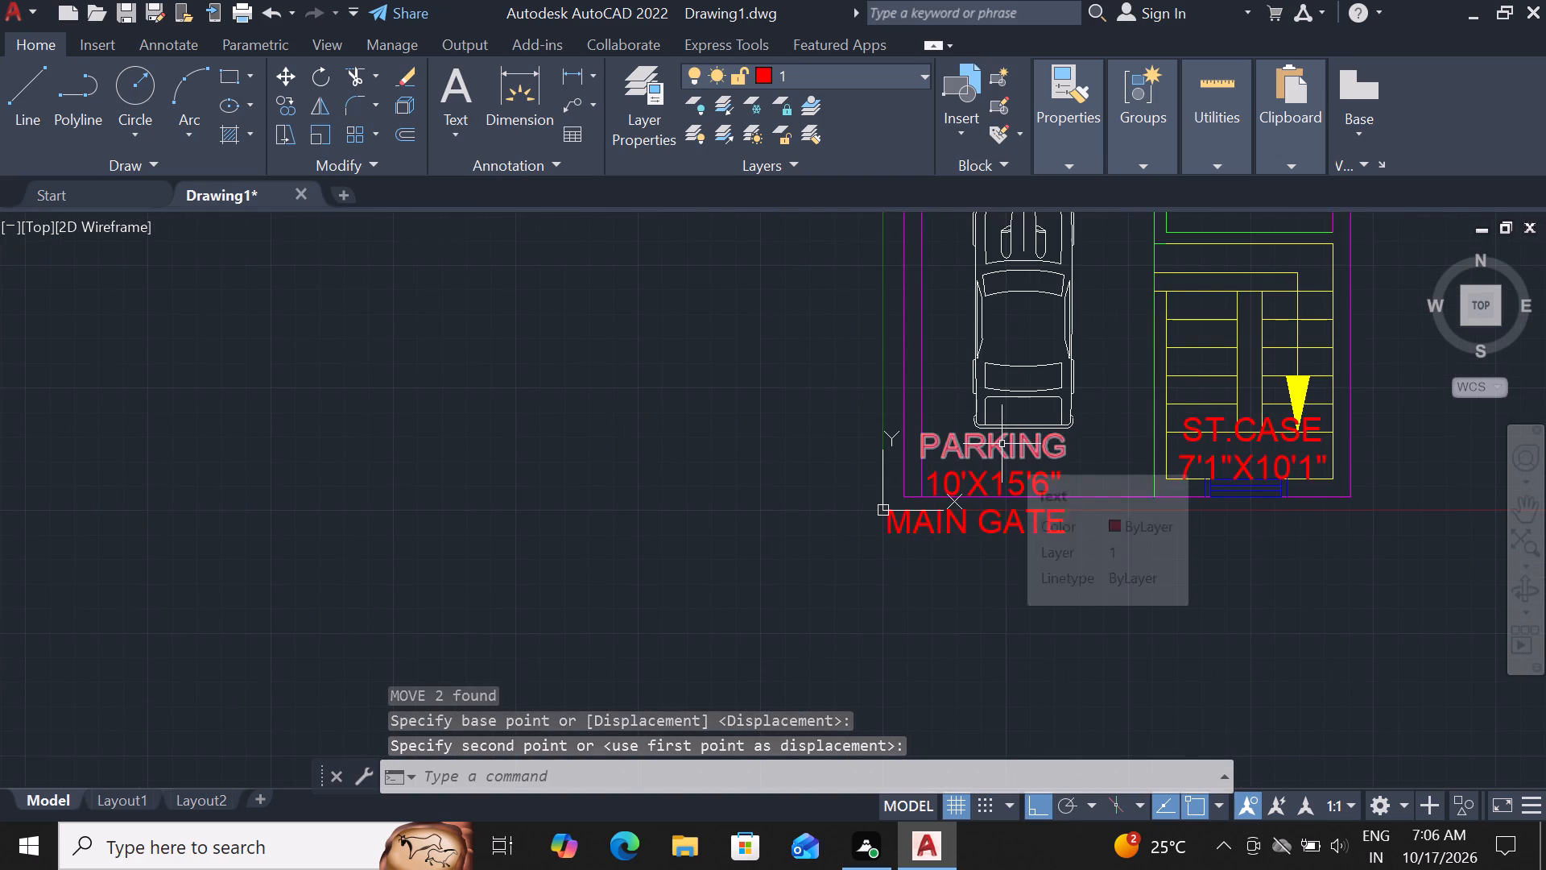
scroll(1002, 437, "up", 1)
left_click(1002, 437)
left_click(979, 497)
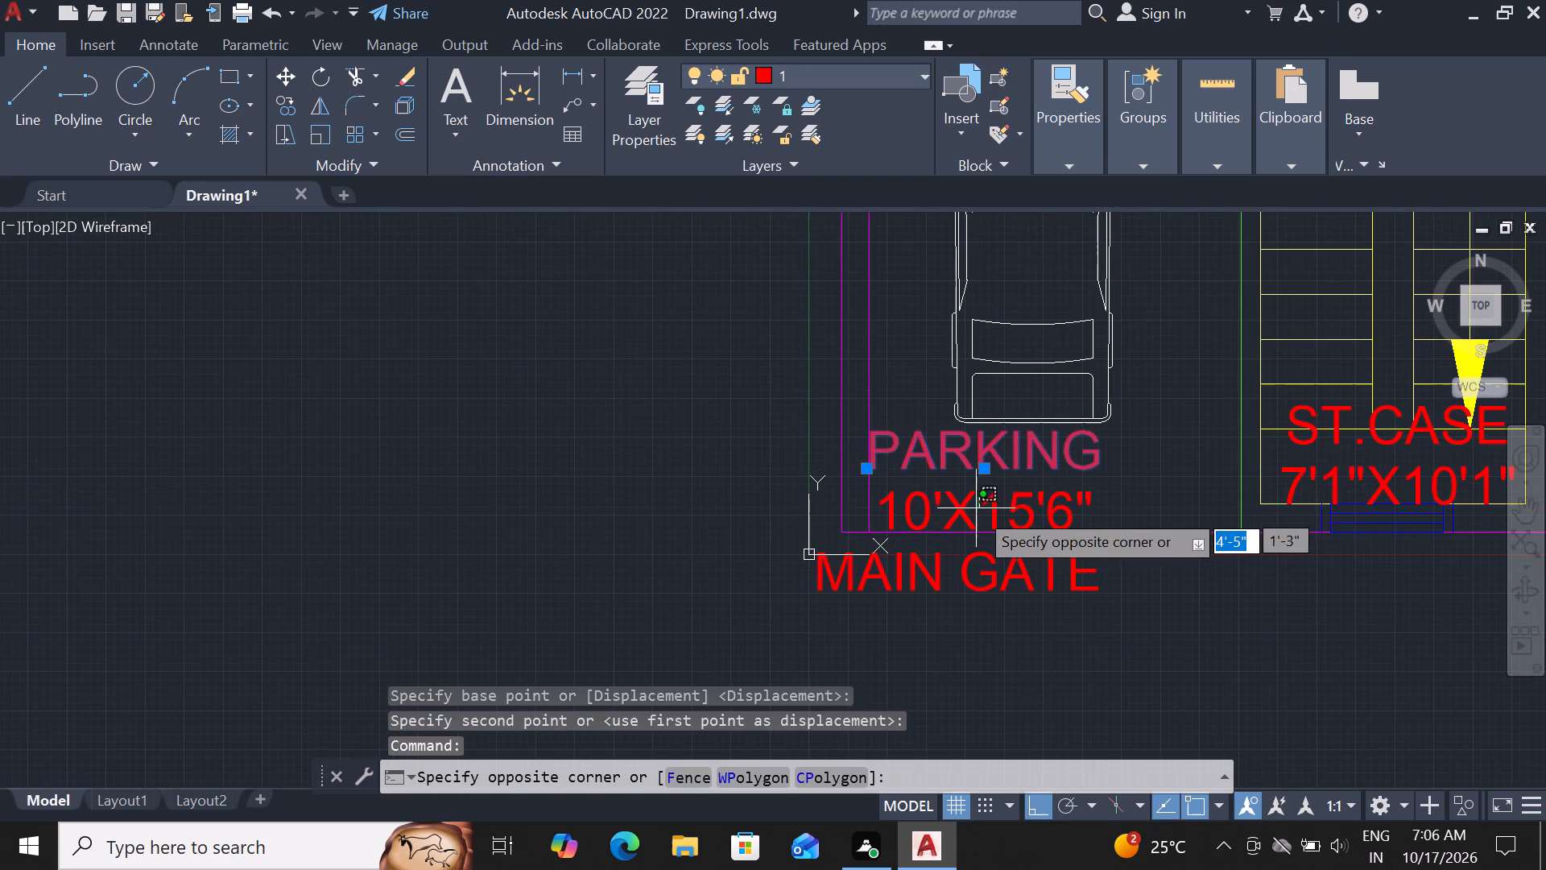
left_click(976, 512)
left_click(907, 490)
left_click(910, 507)
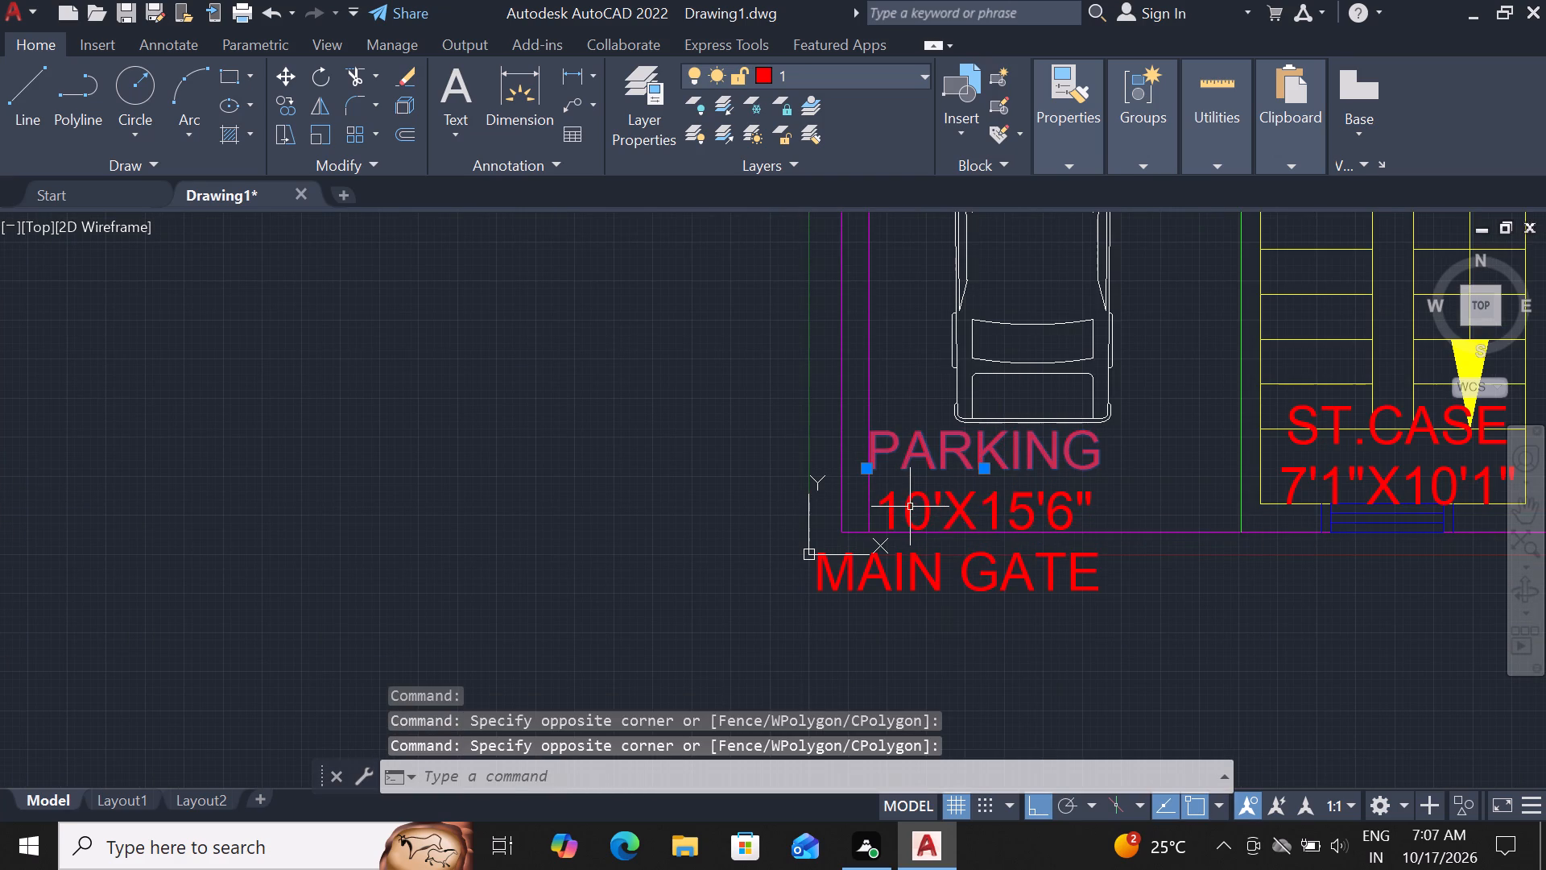
left_click(915, 493)
type("M")
key("space")
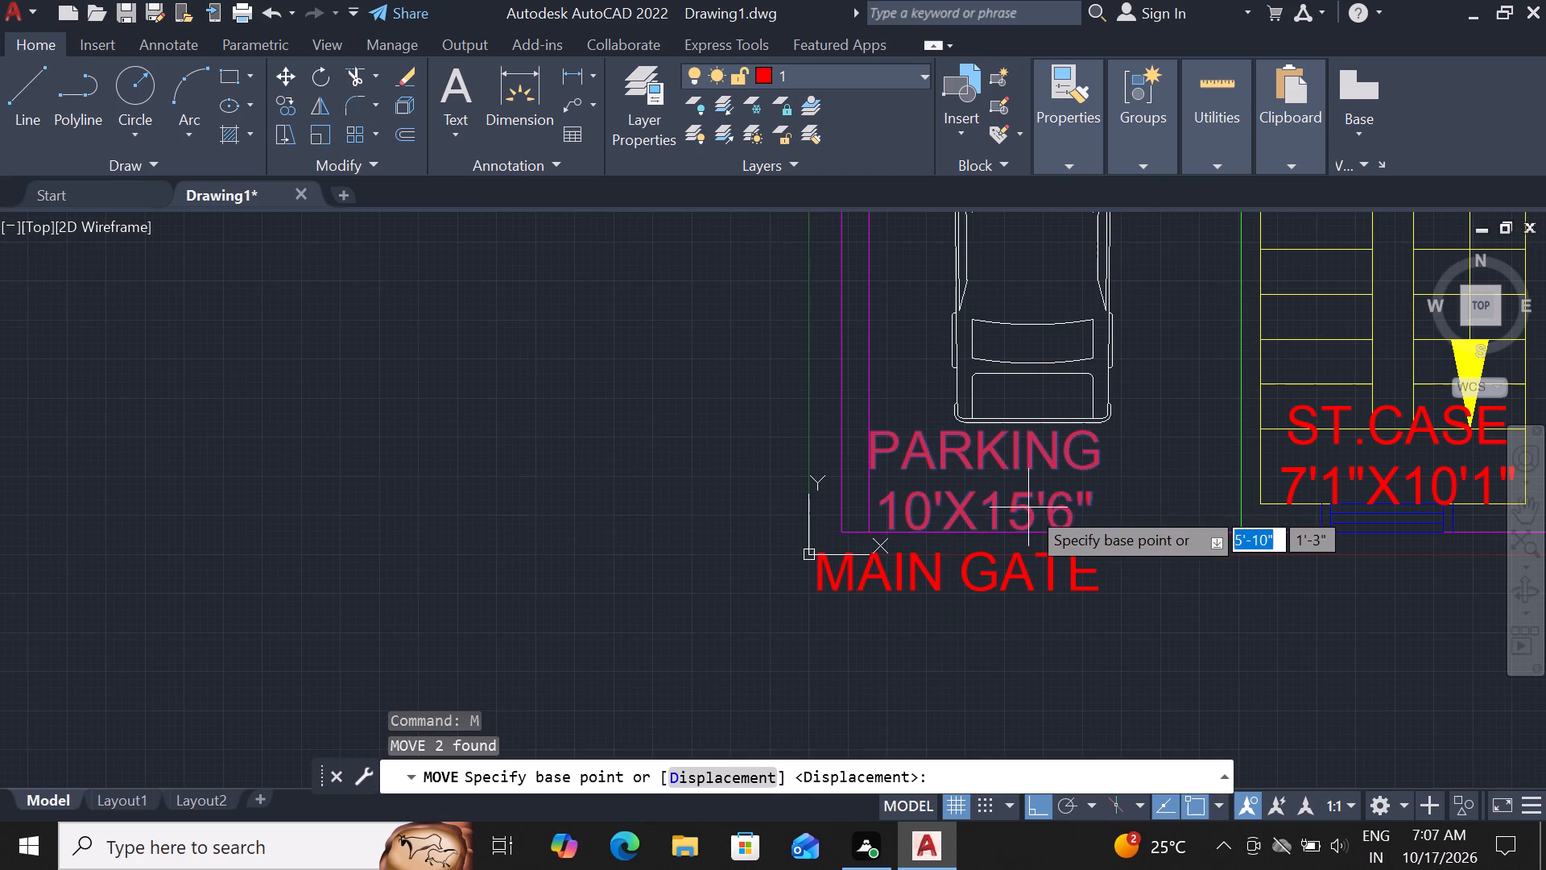
left_click(1008, 501)
left_click(1060, 496)
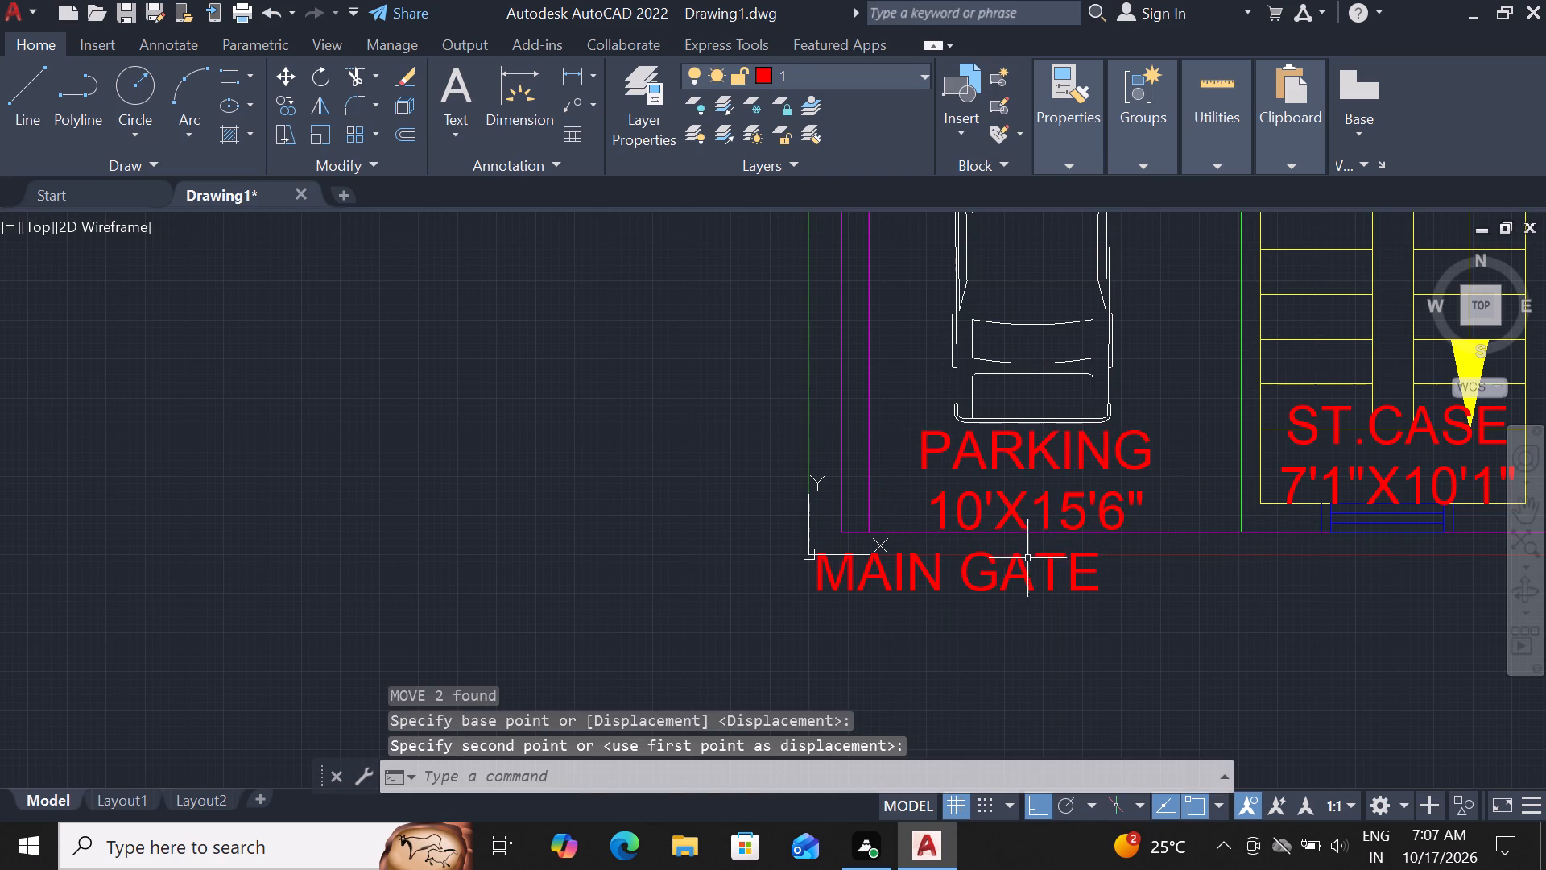
Reposition the MAIN GATE label just below the plot boundary and further right, beneath the PARKING label.
left_click(994, 568)
type("M")
key("space")
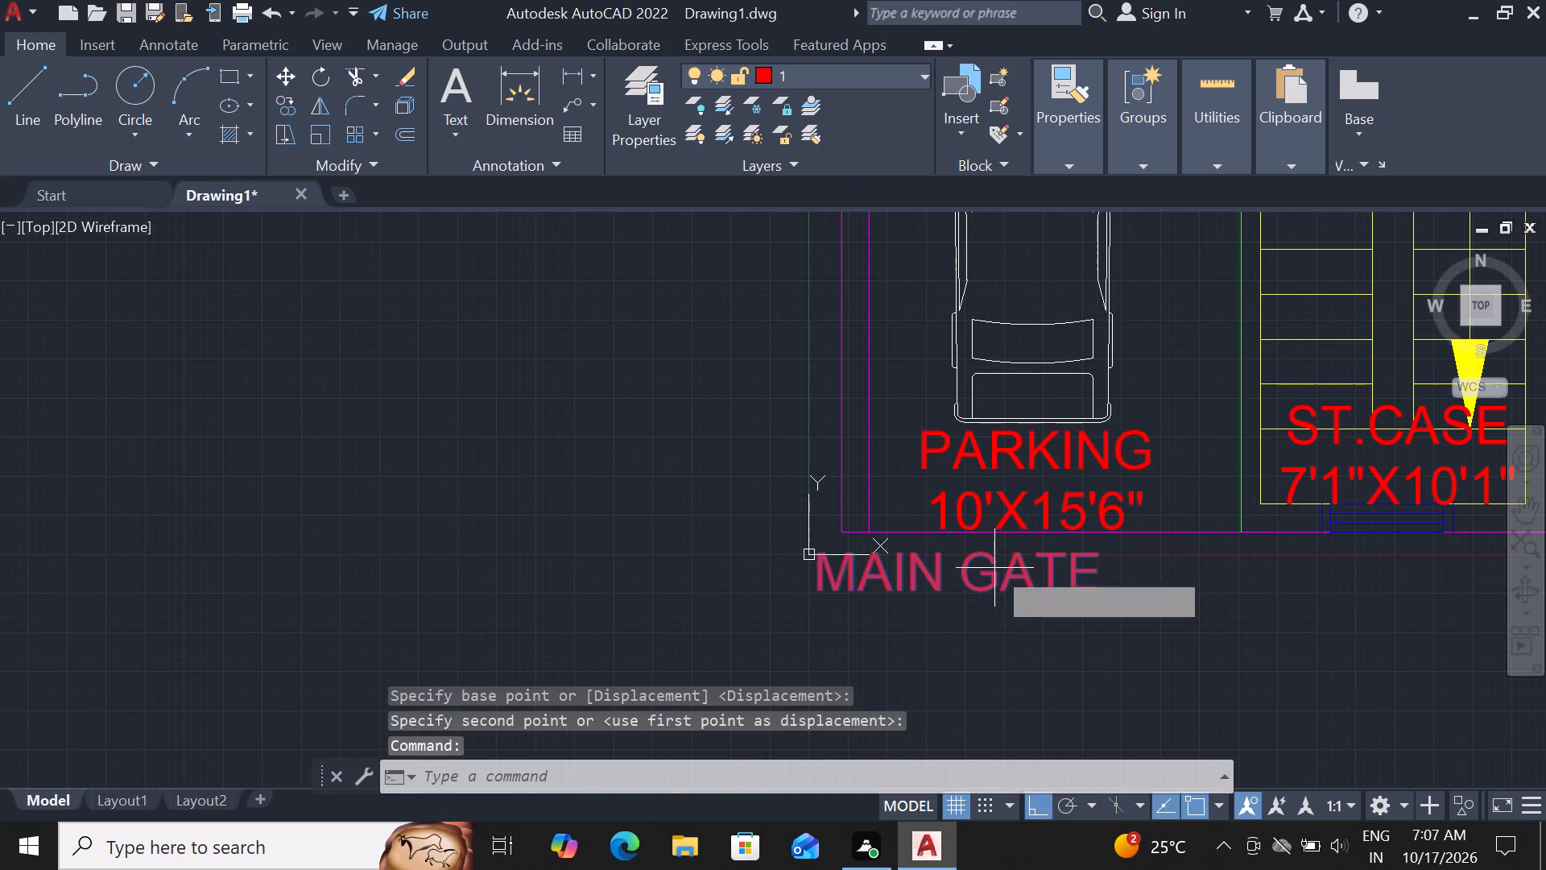
left_click(993, 569)
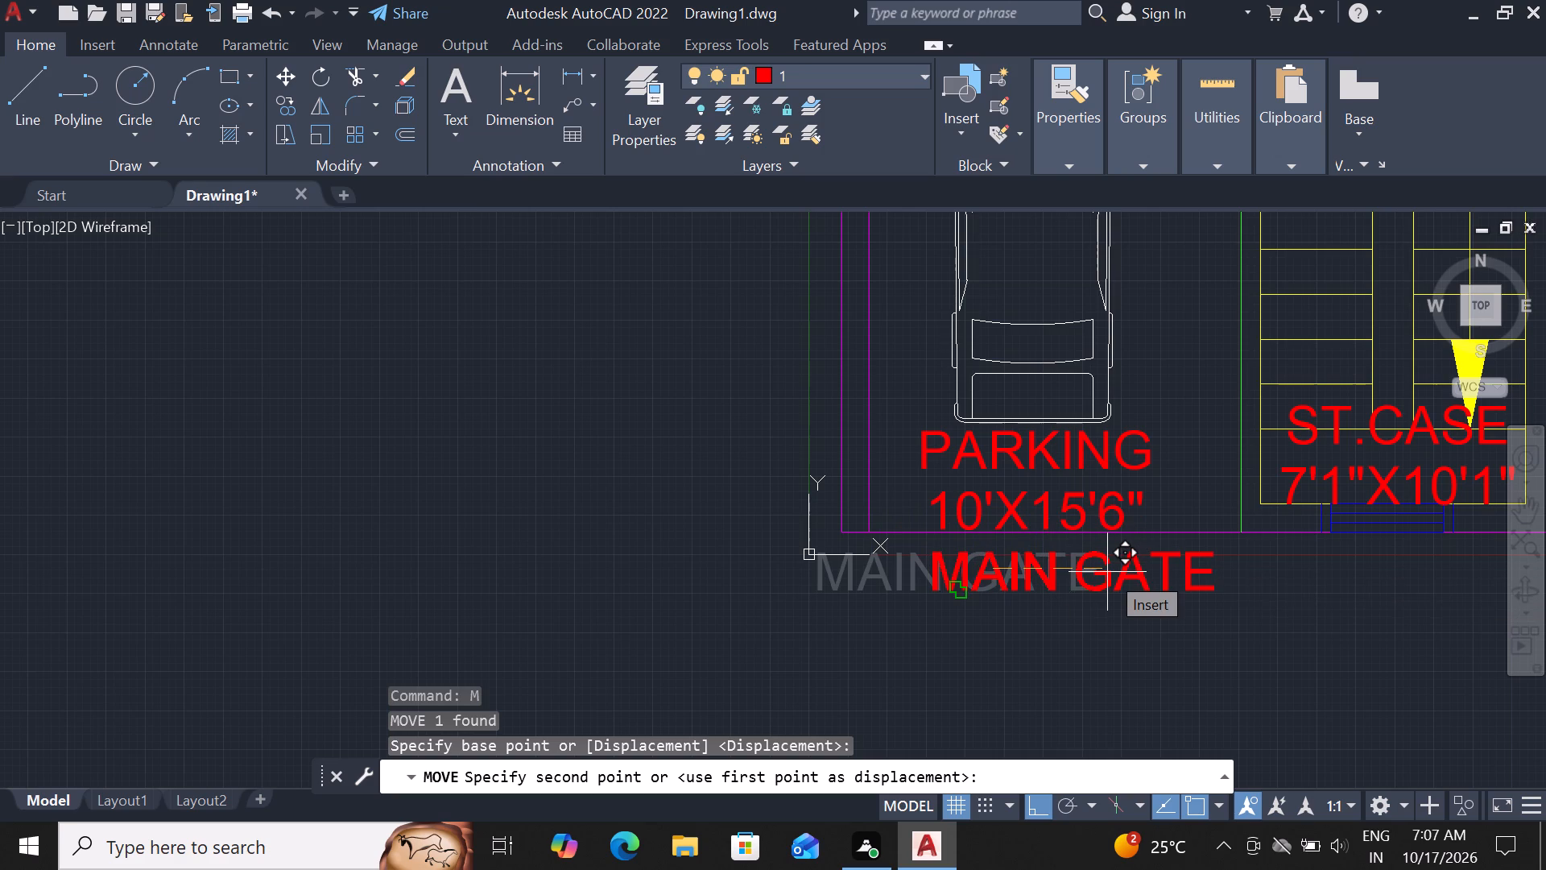
left_click(1112, 572)
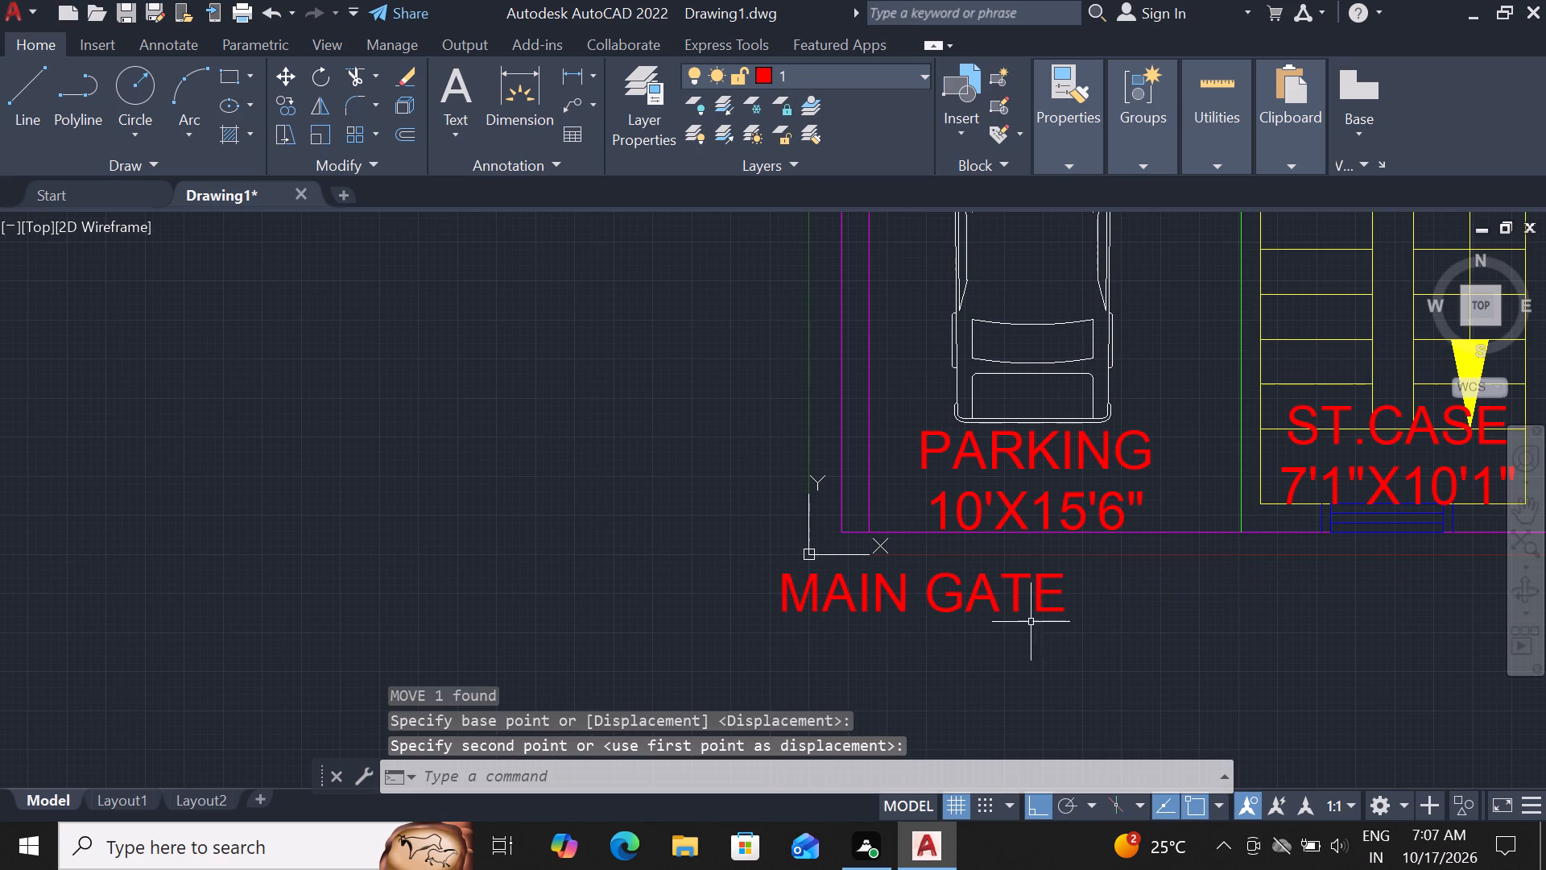
left_click(965, 584)
left_click(934, 593)
type("M")
key("space")
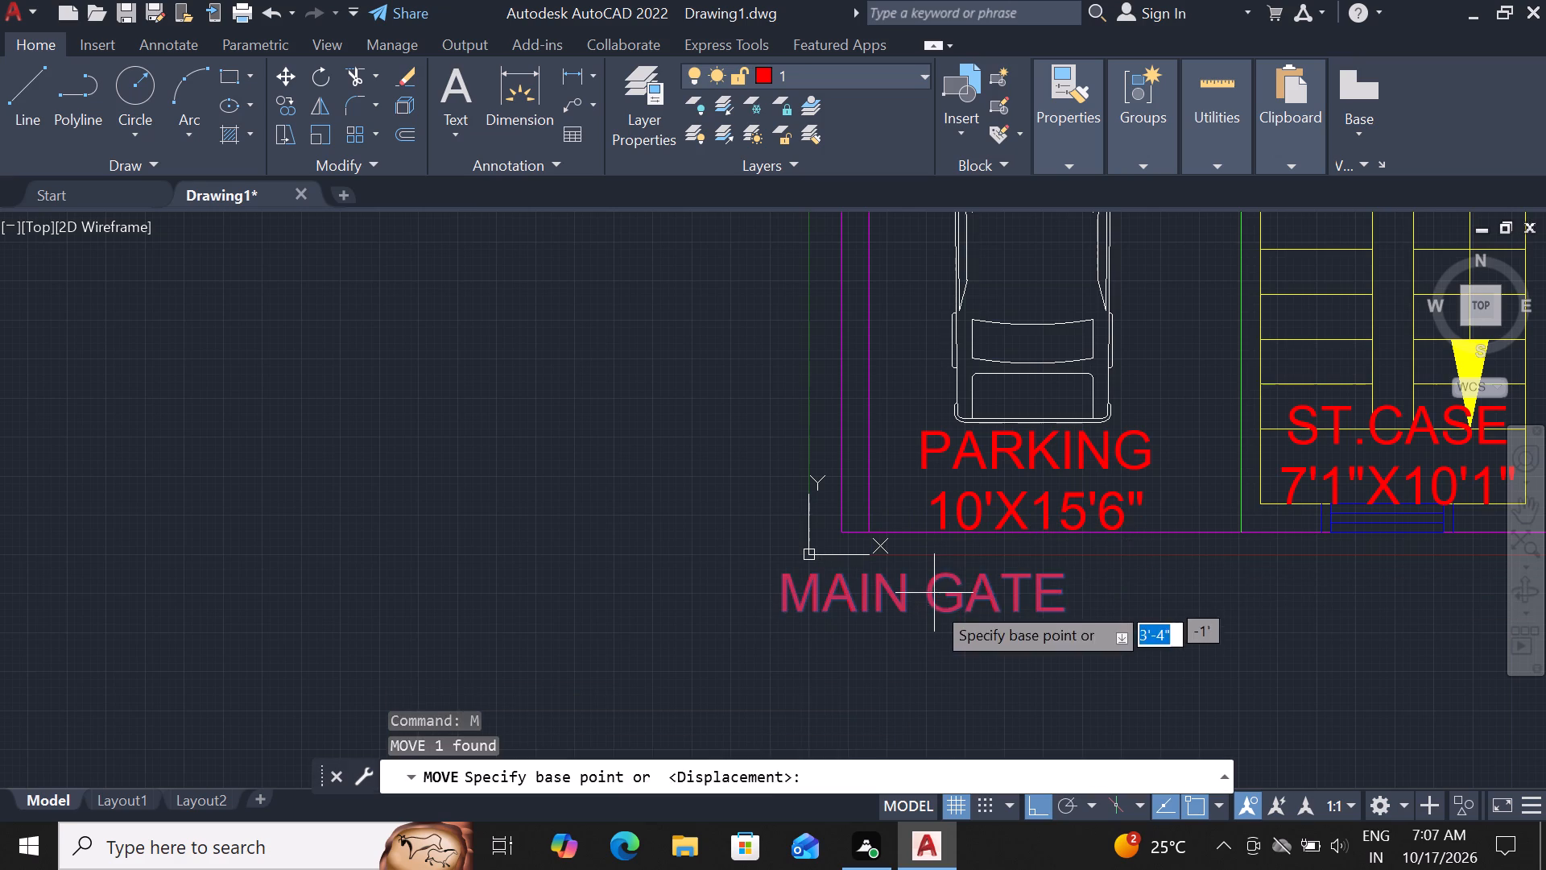
left_click_drag(933, 603, 963, 610)
left_click(1129, 563)
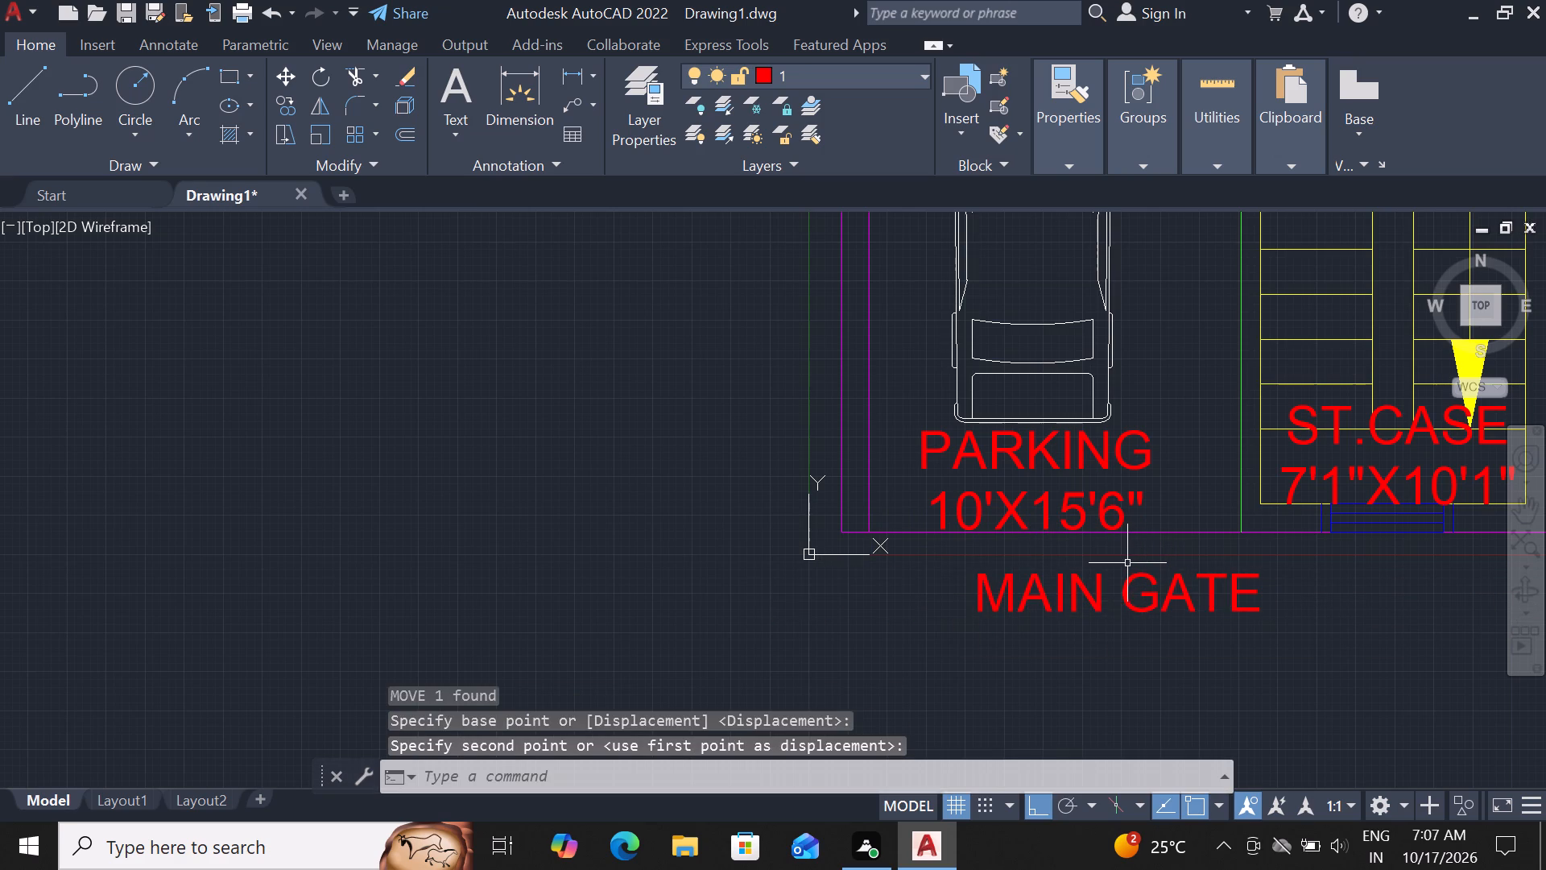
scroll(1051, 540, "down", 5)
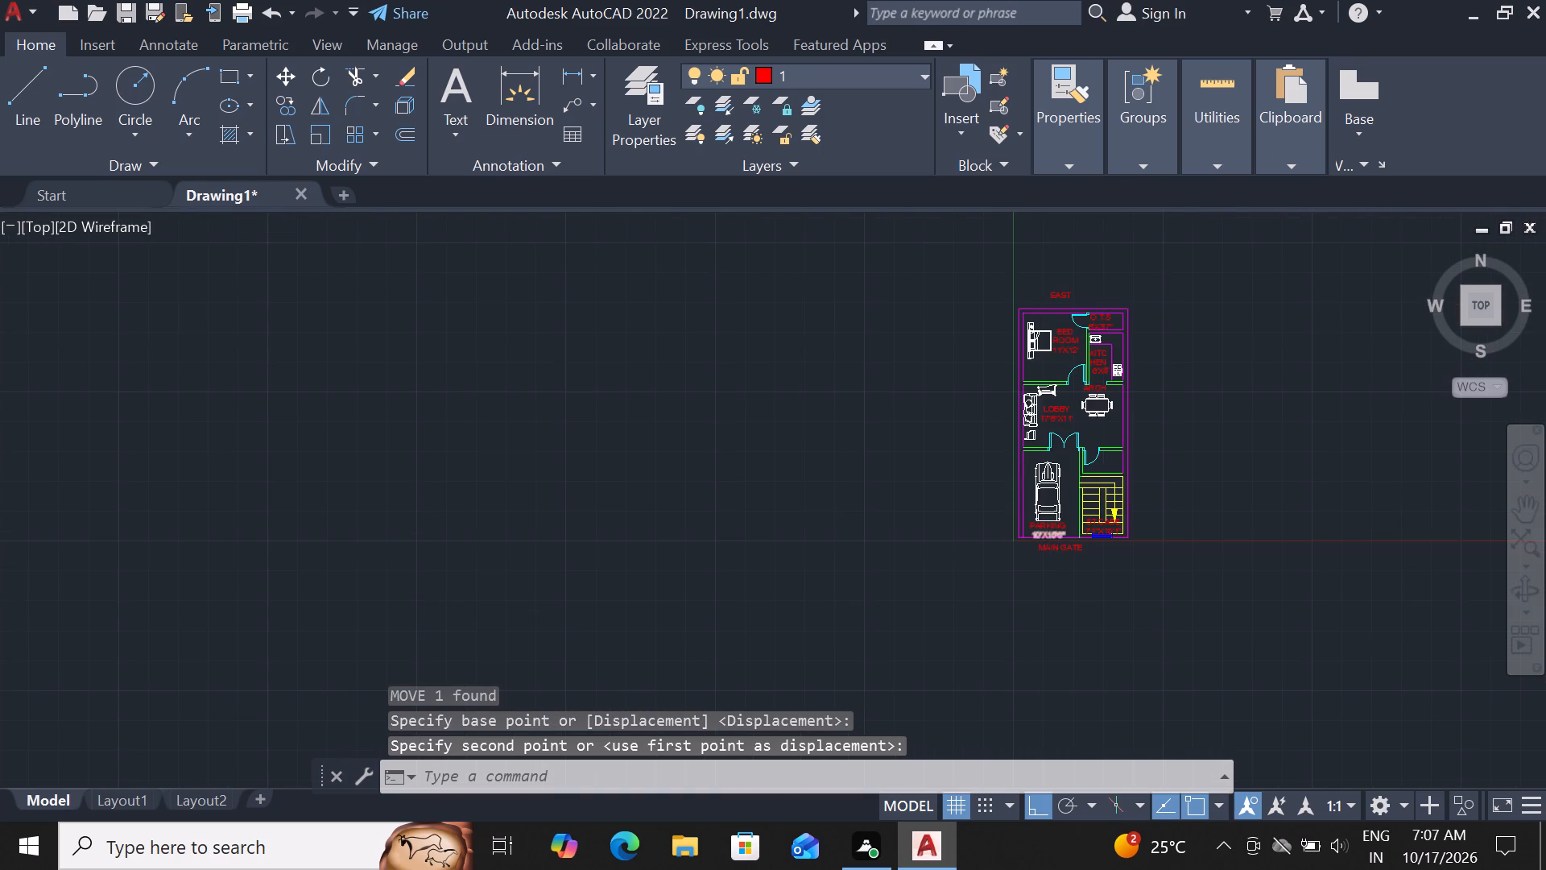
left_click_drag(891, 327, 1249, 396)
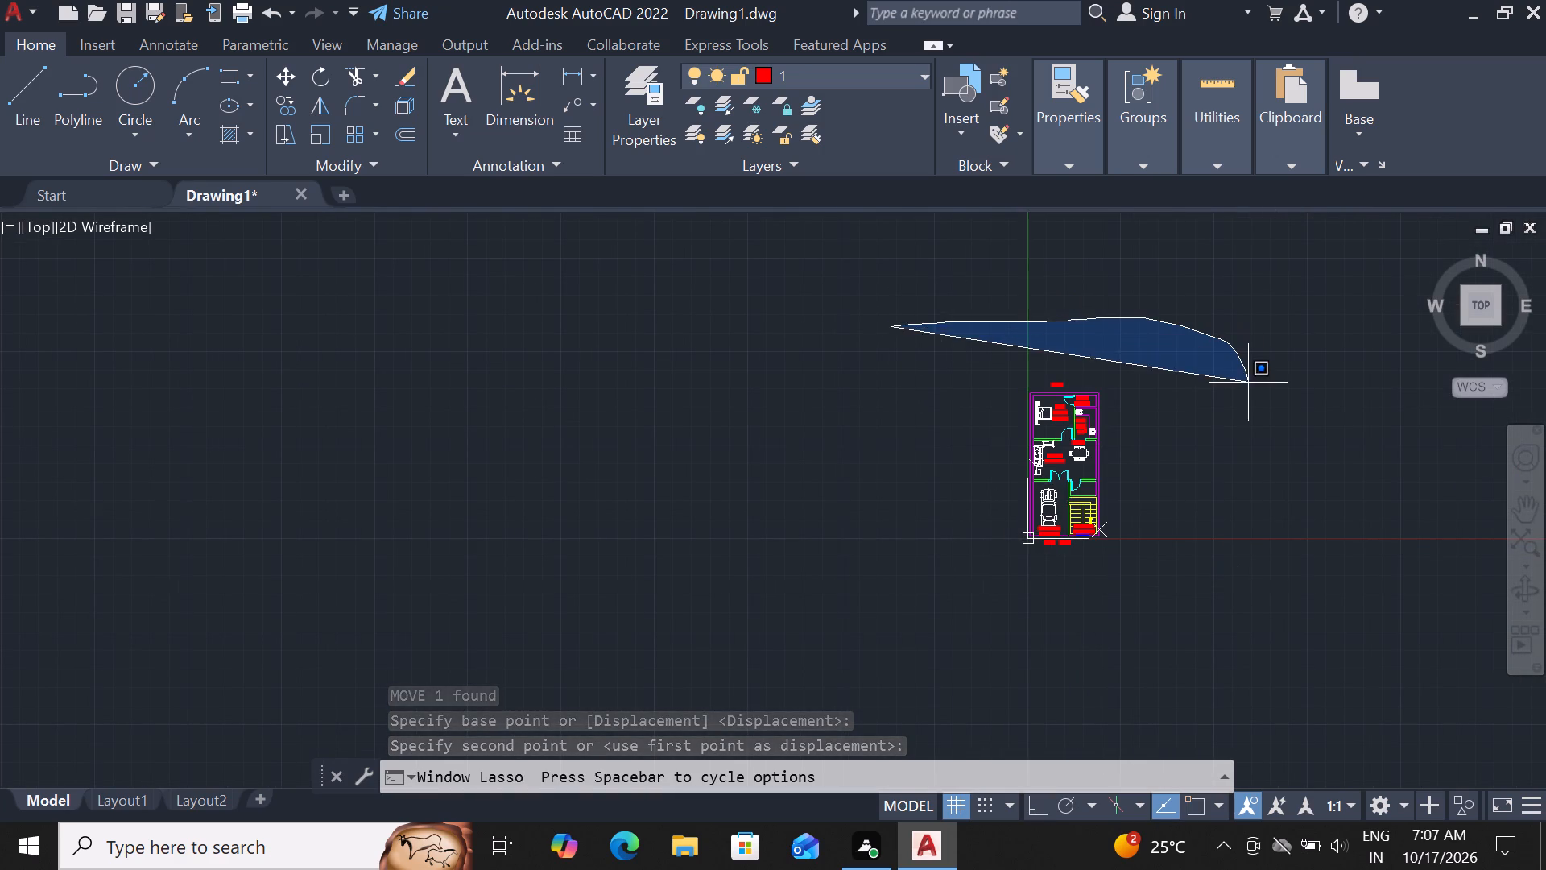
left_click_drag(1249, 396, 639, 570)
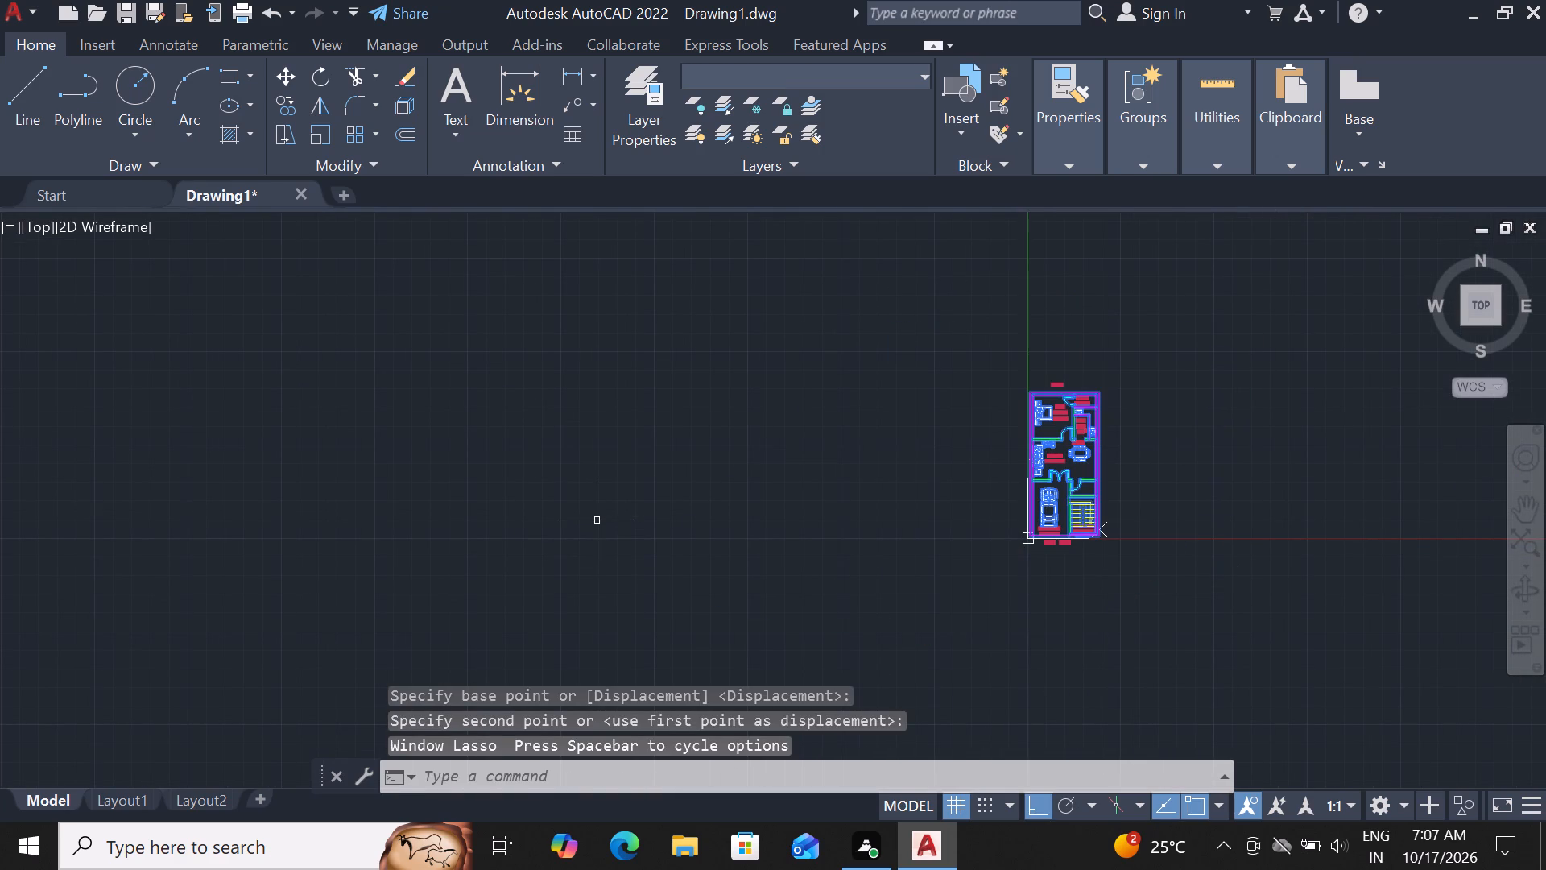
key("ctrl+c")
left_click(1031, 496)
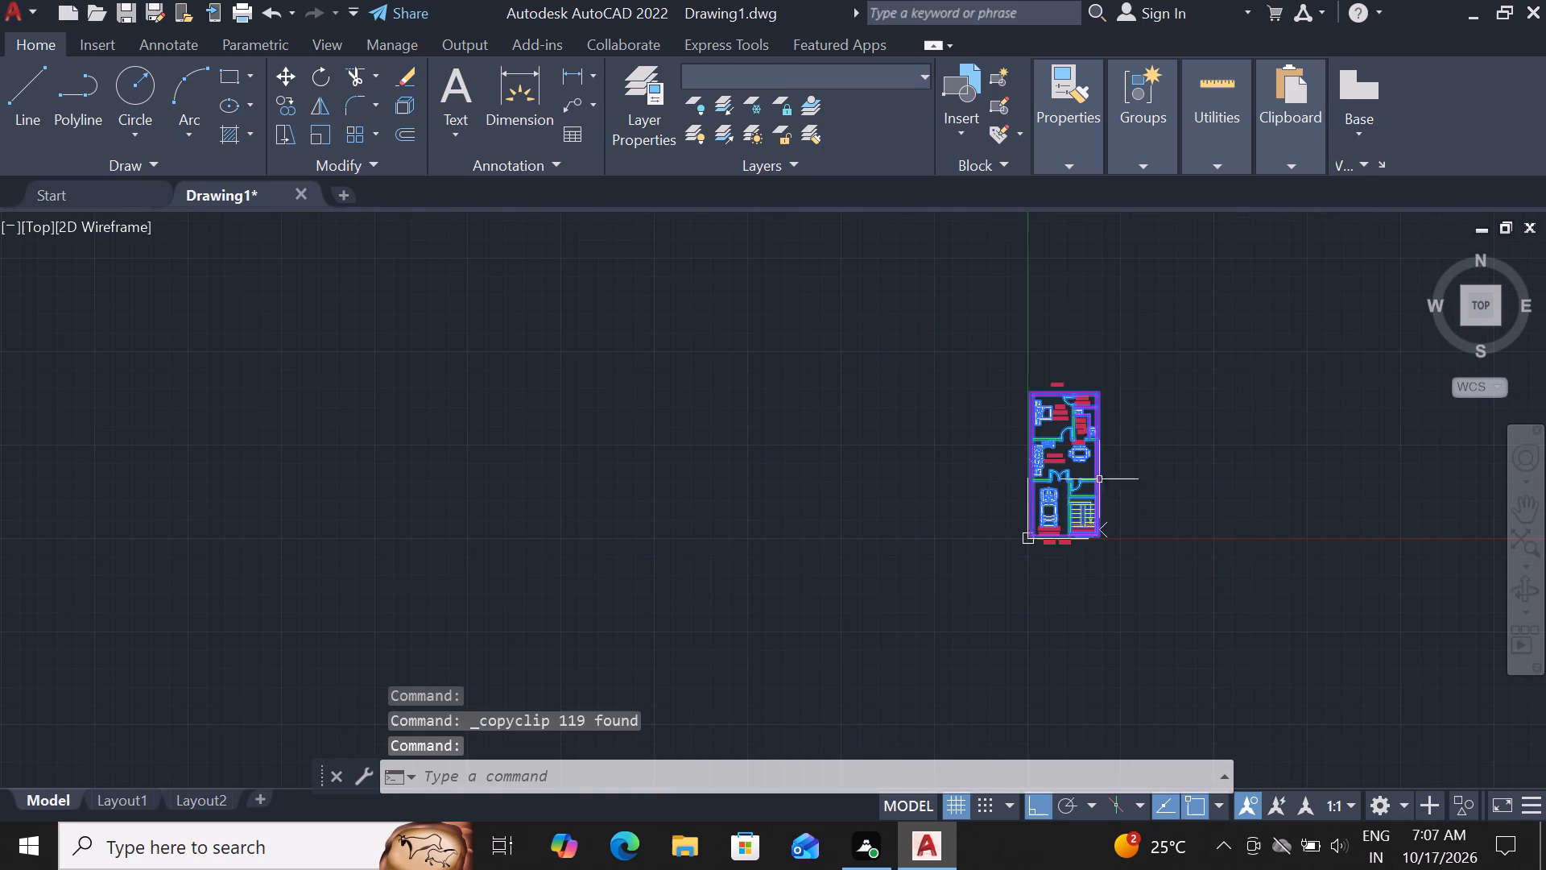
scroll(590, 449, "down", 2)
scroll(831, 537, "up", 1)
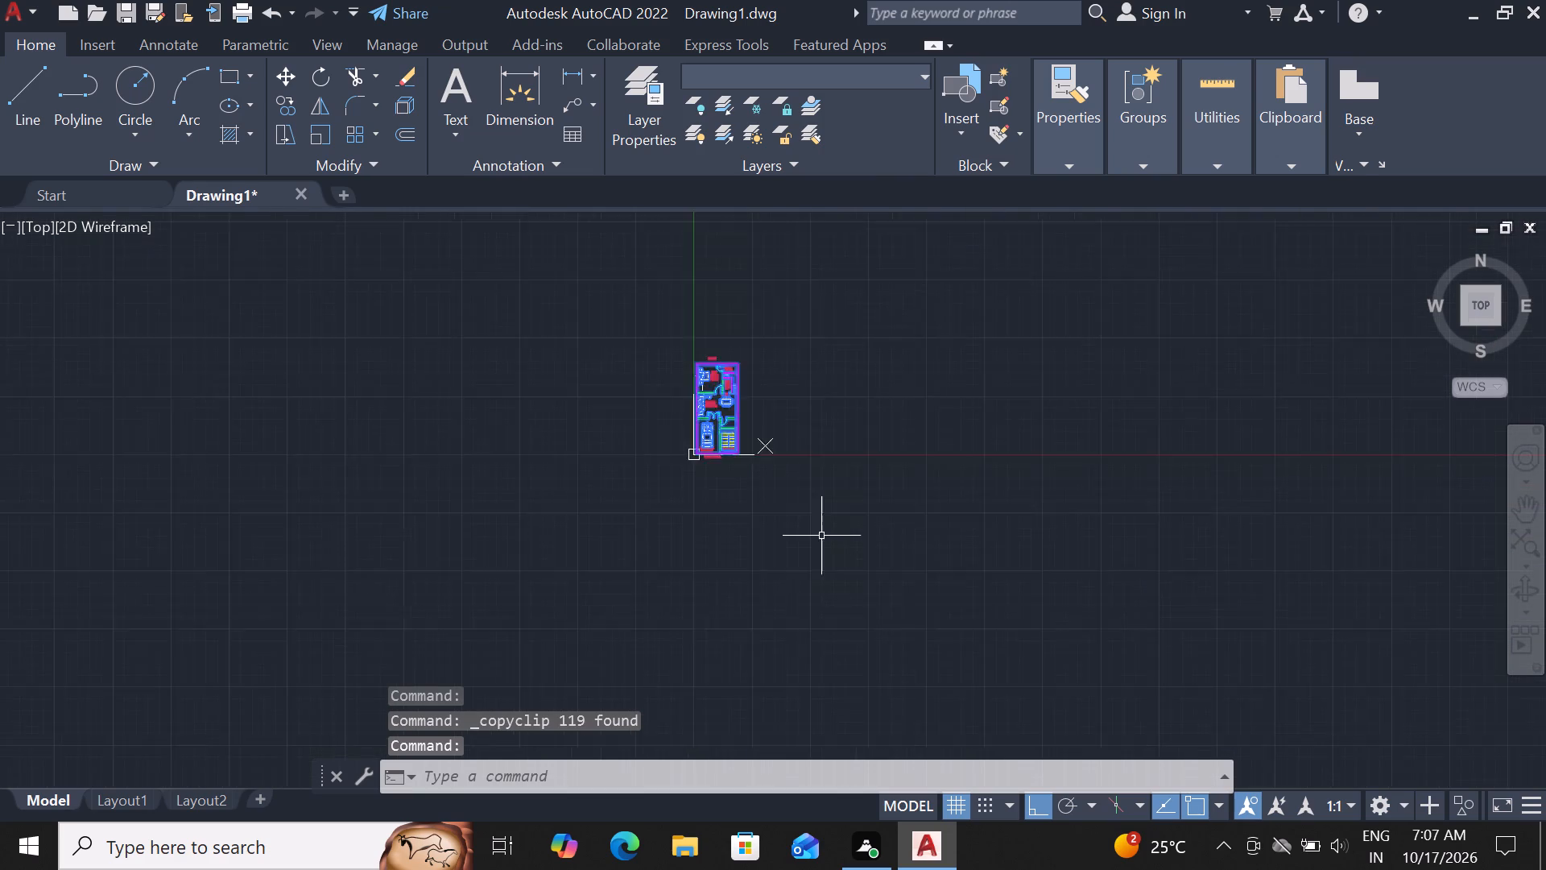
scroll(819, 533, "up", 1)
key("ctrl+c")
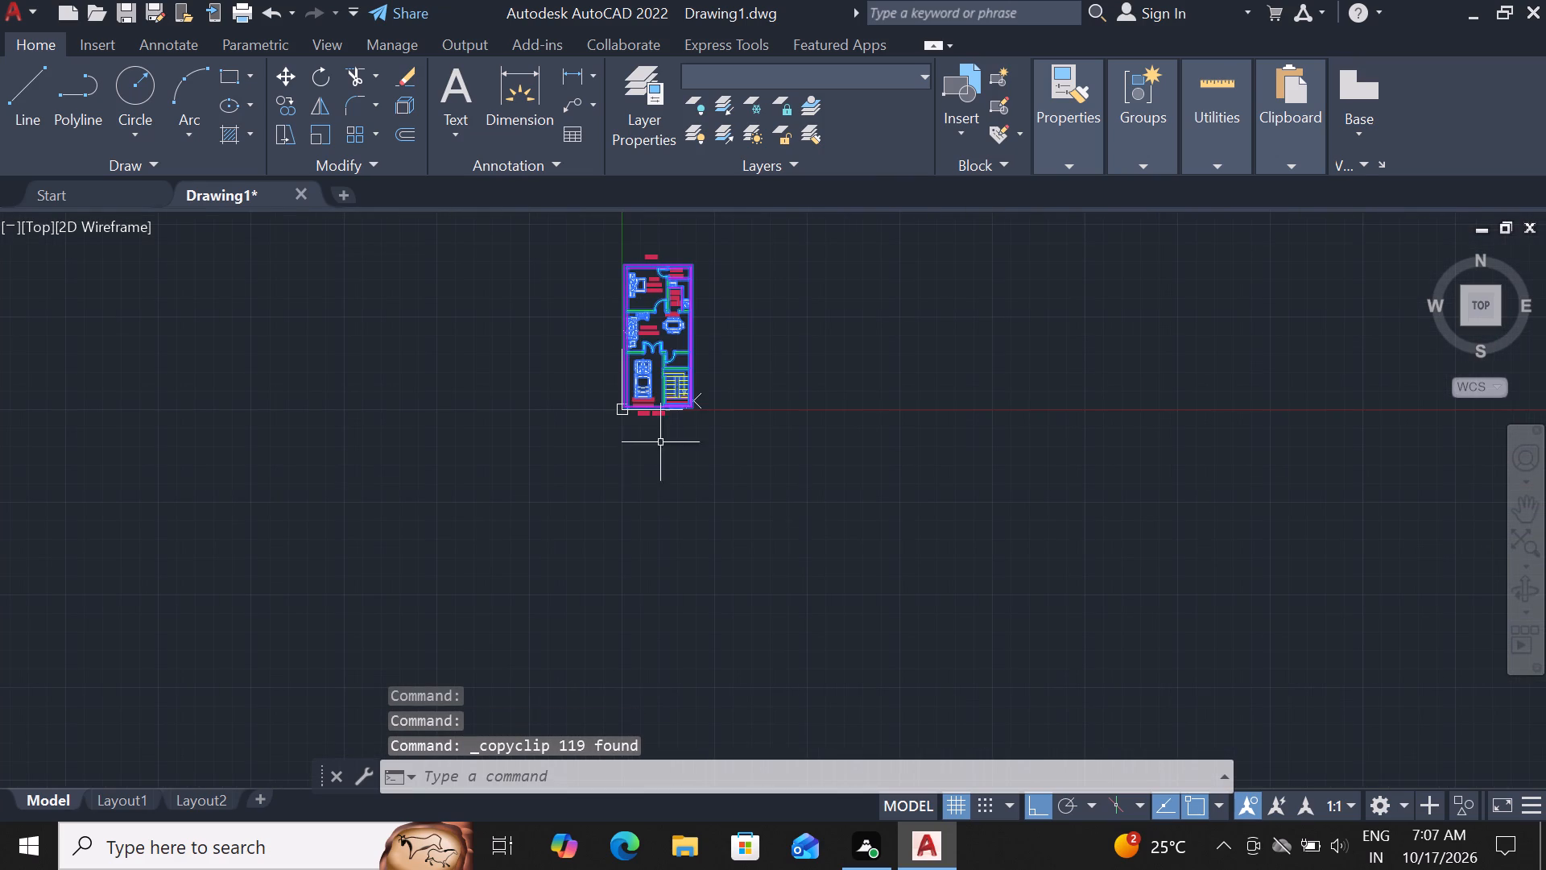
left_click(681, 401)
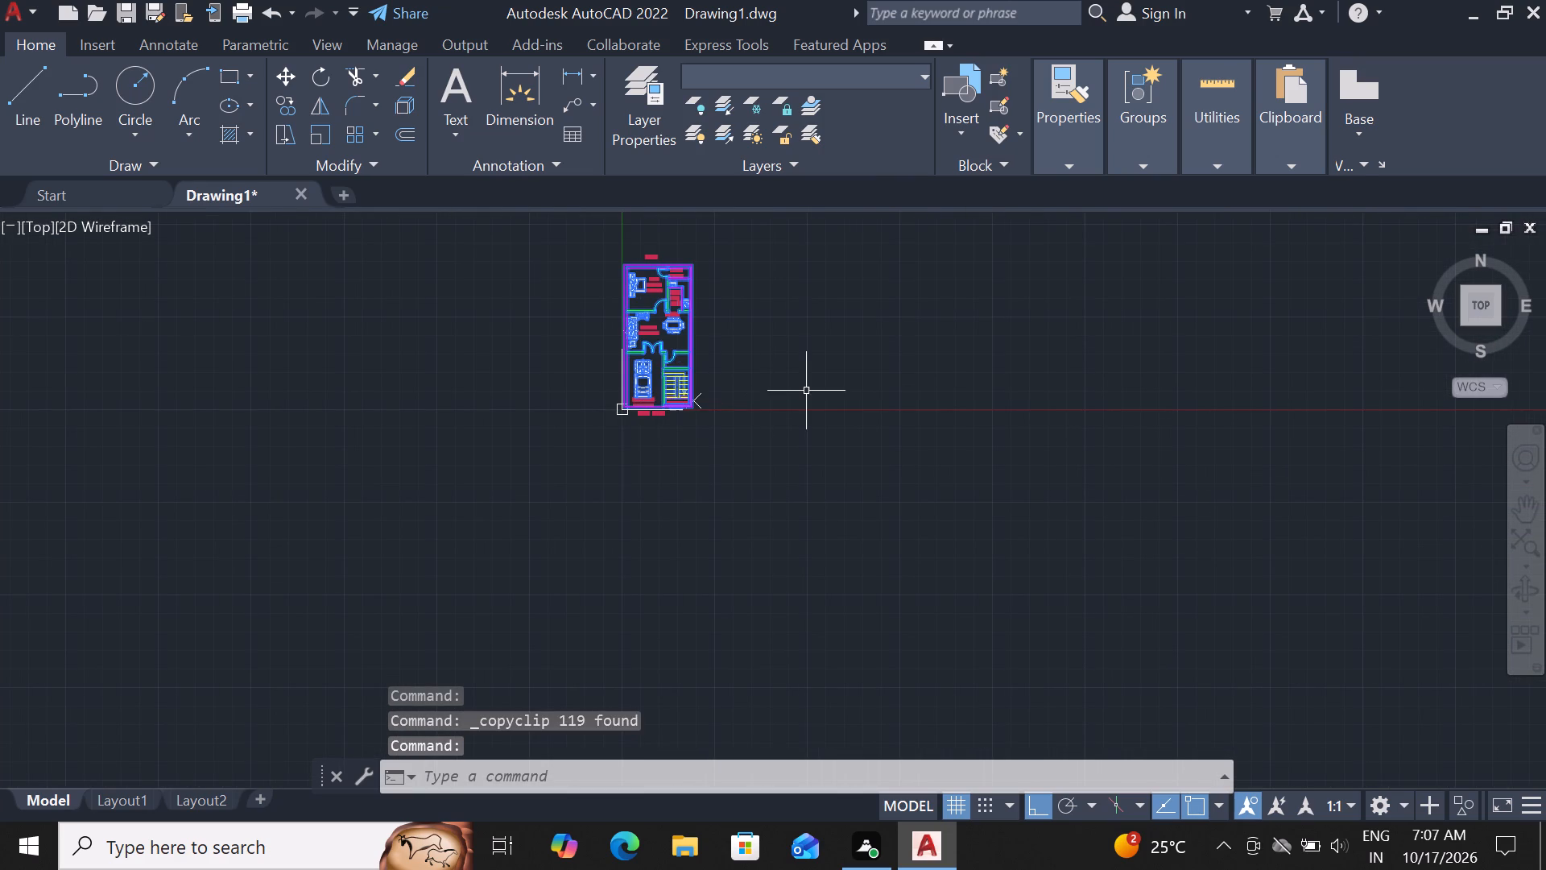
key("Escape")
Copy the whole furnished, labelled floor plan and paste it level with the original on its right, about 28' along the X axis.
left_click_drag(564, 241, 728, 231)
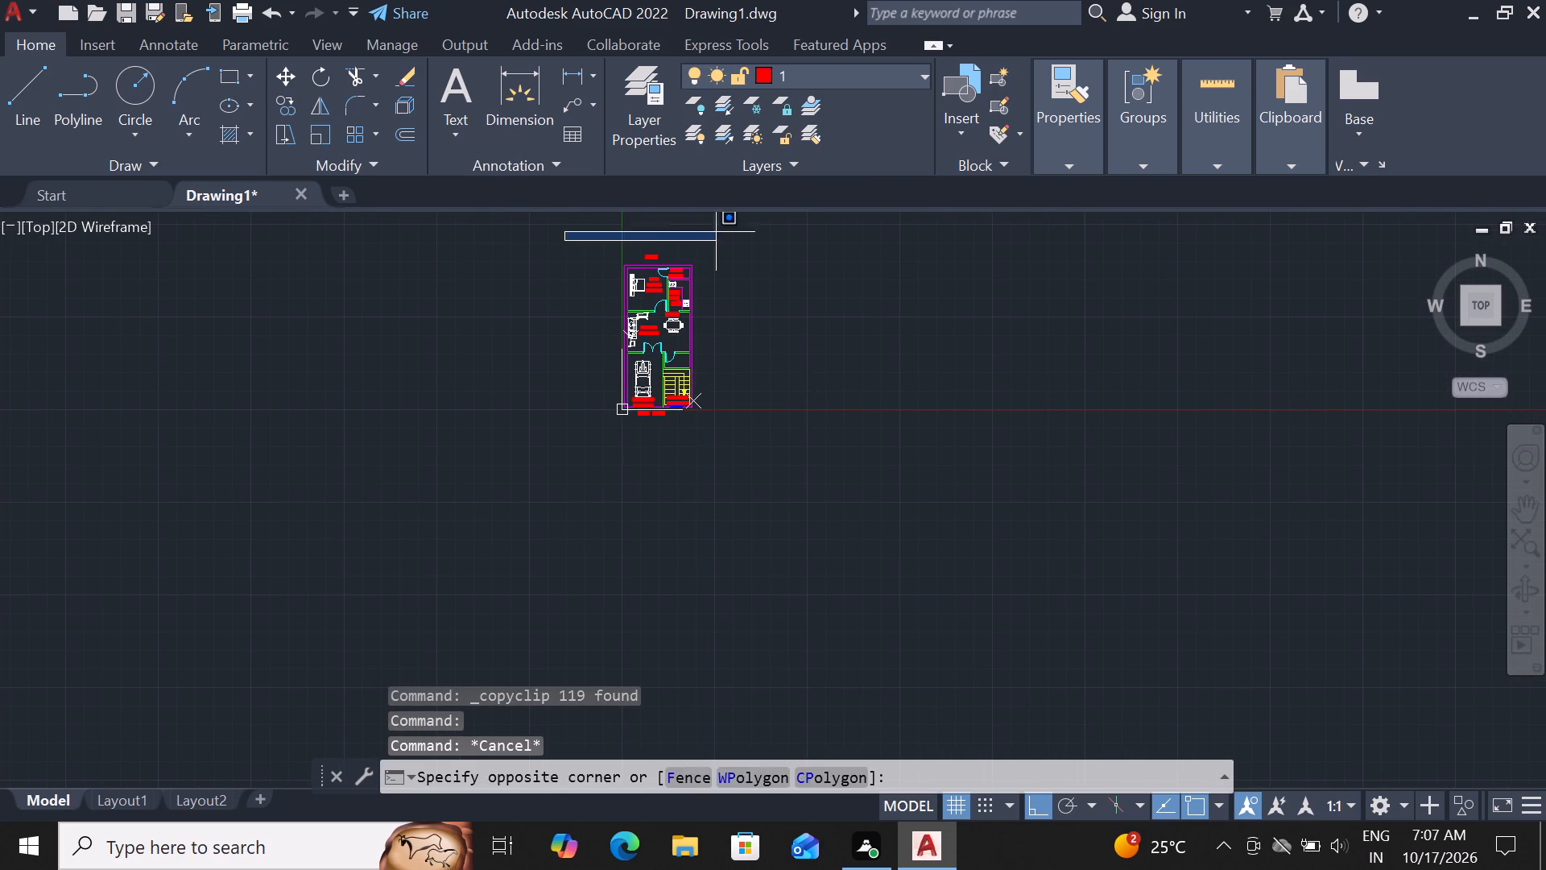
left_click_drag(728, 231, 479, 472)
scroll(530, 414, "down", 2)
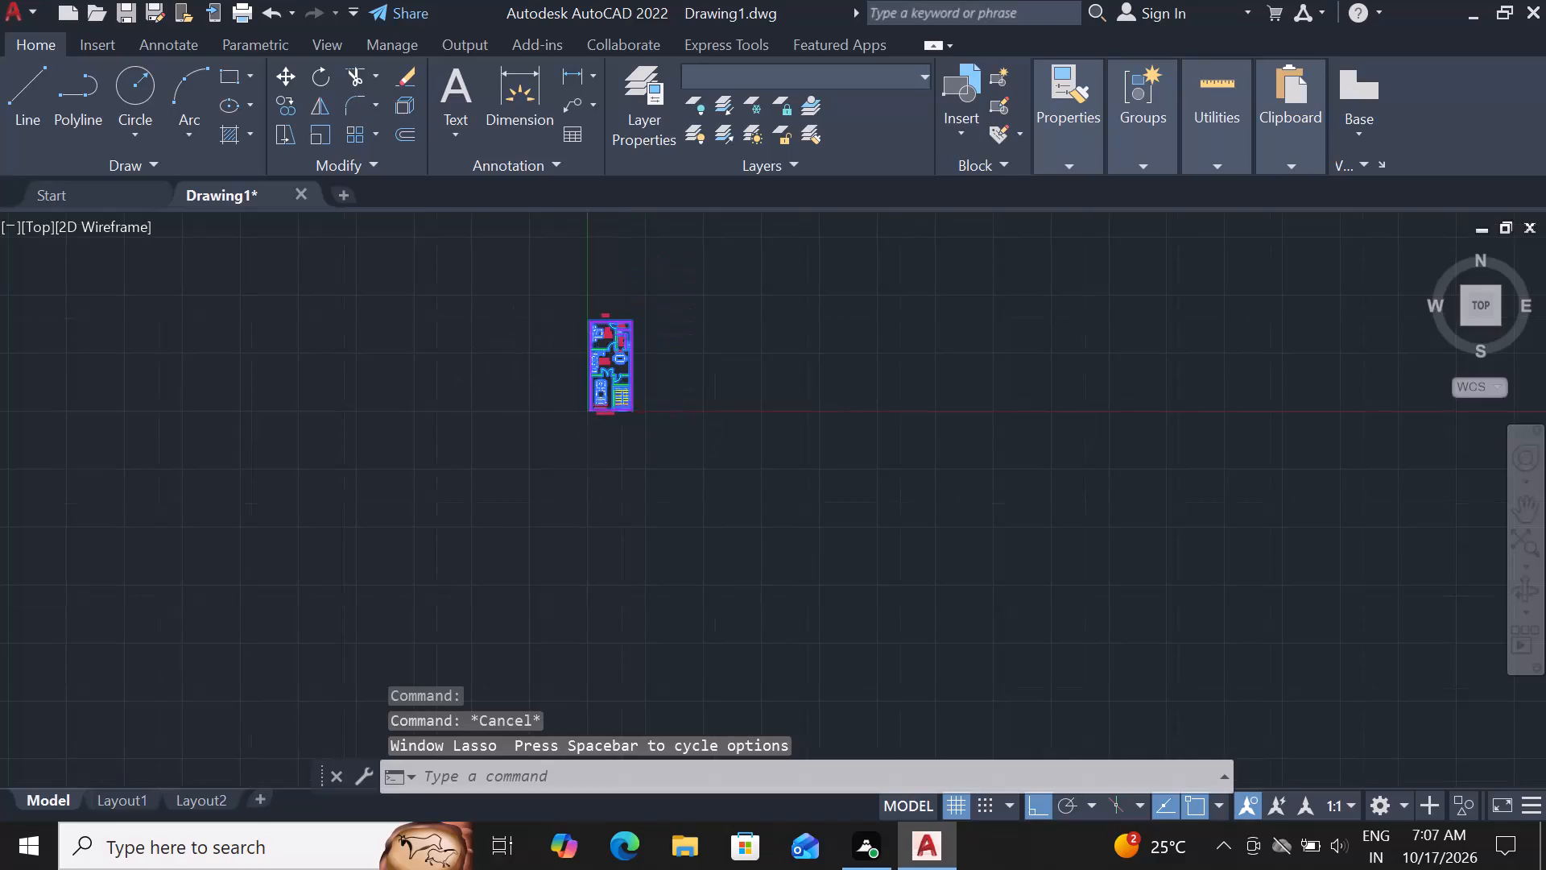
scroll(542, 366, "up", 3)
scroll(660, 350, "up", 3)
scroll(626, 333, "down", 3)
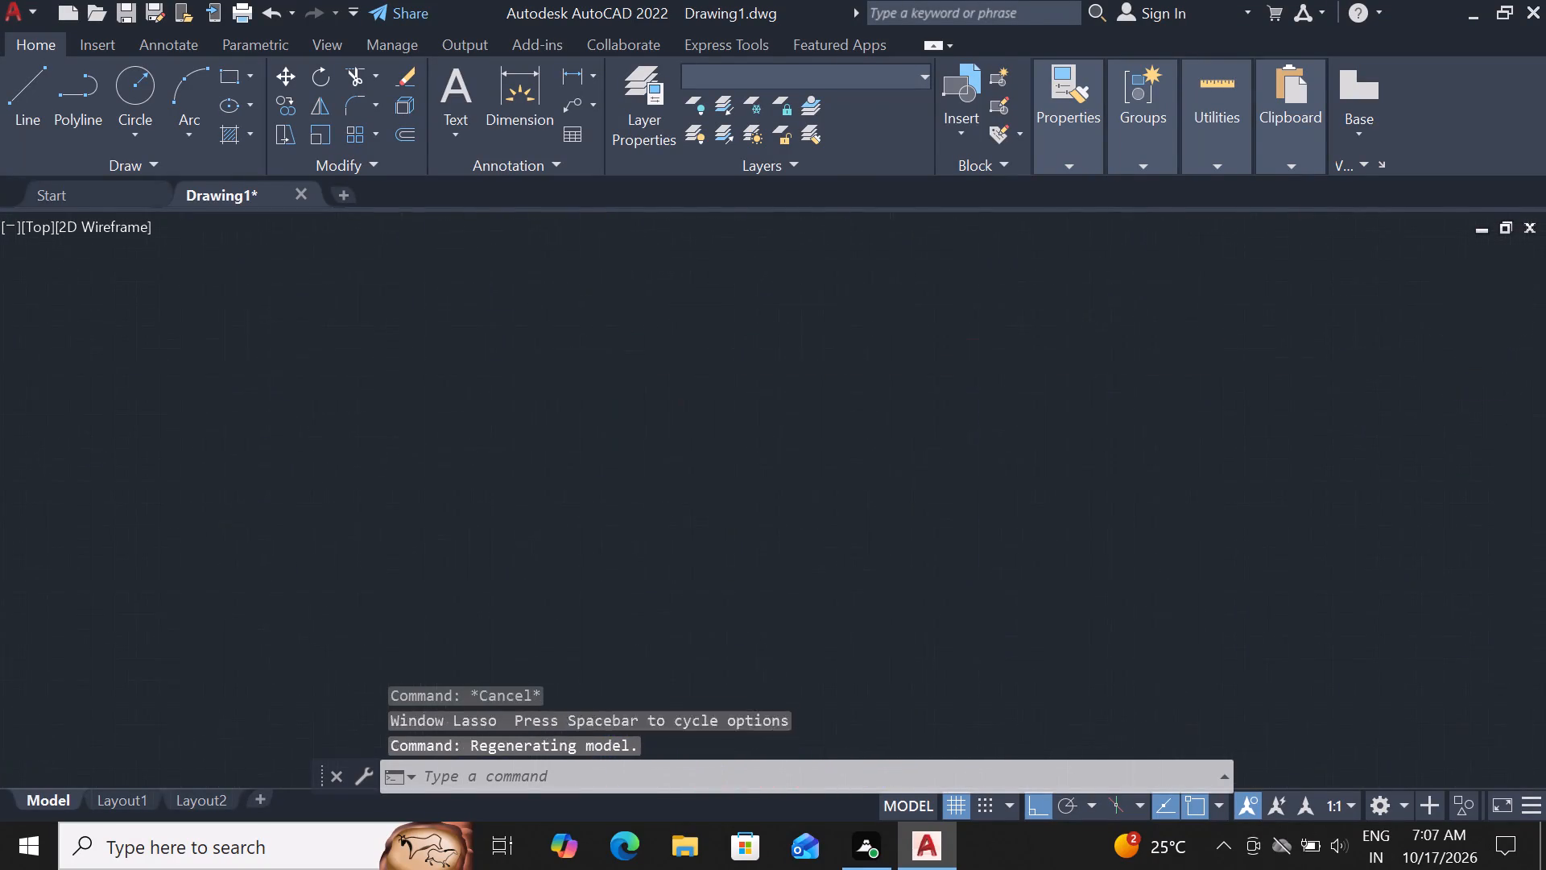
scroll(626, 333, "down", 3)
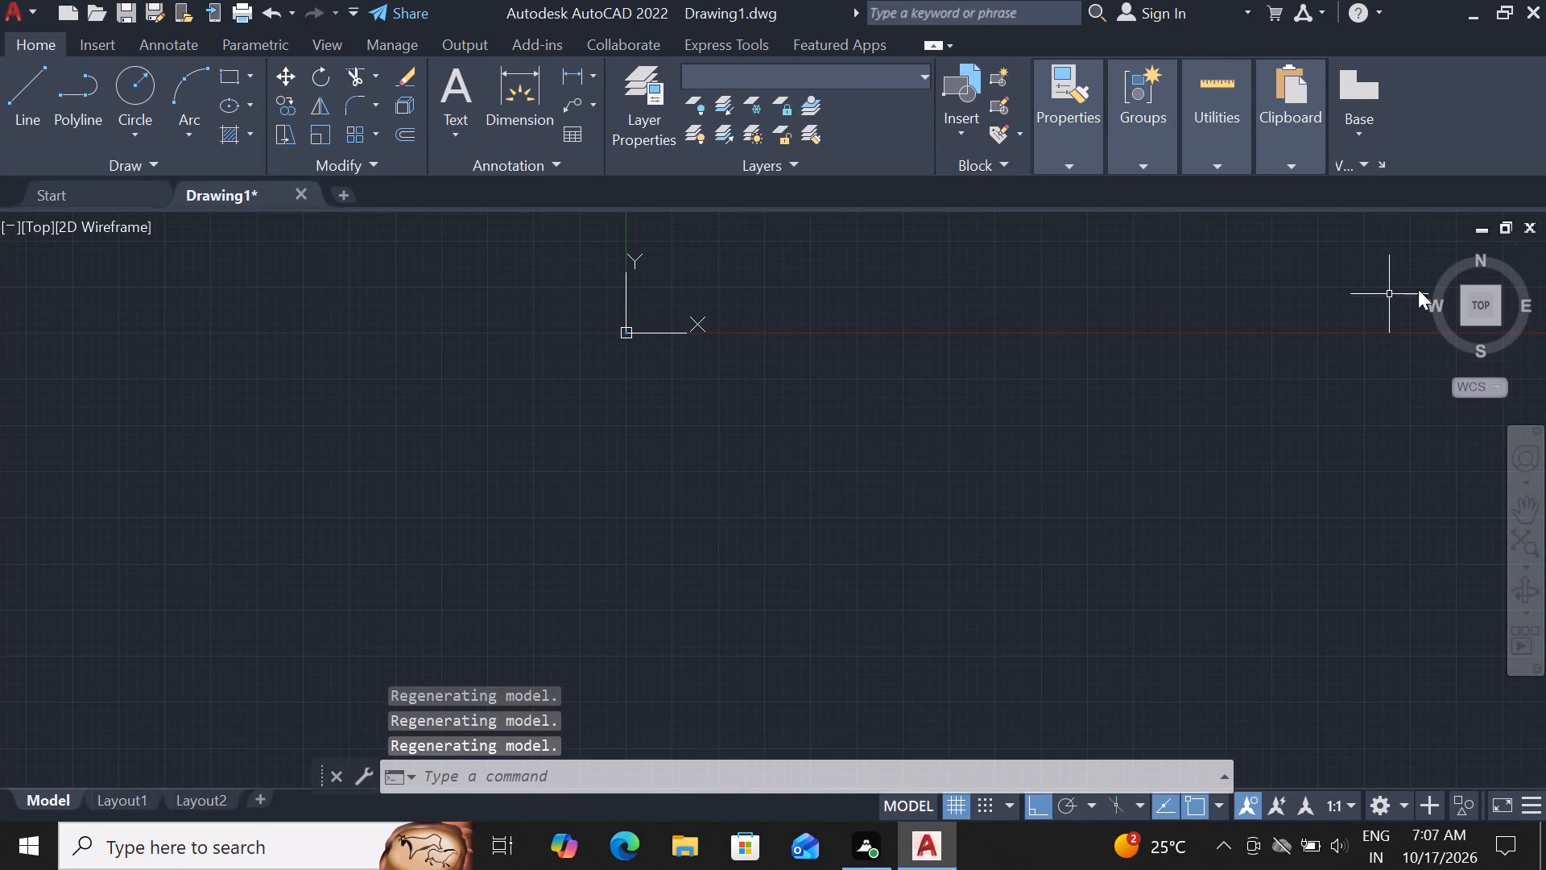
double_click(1484, 300)
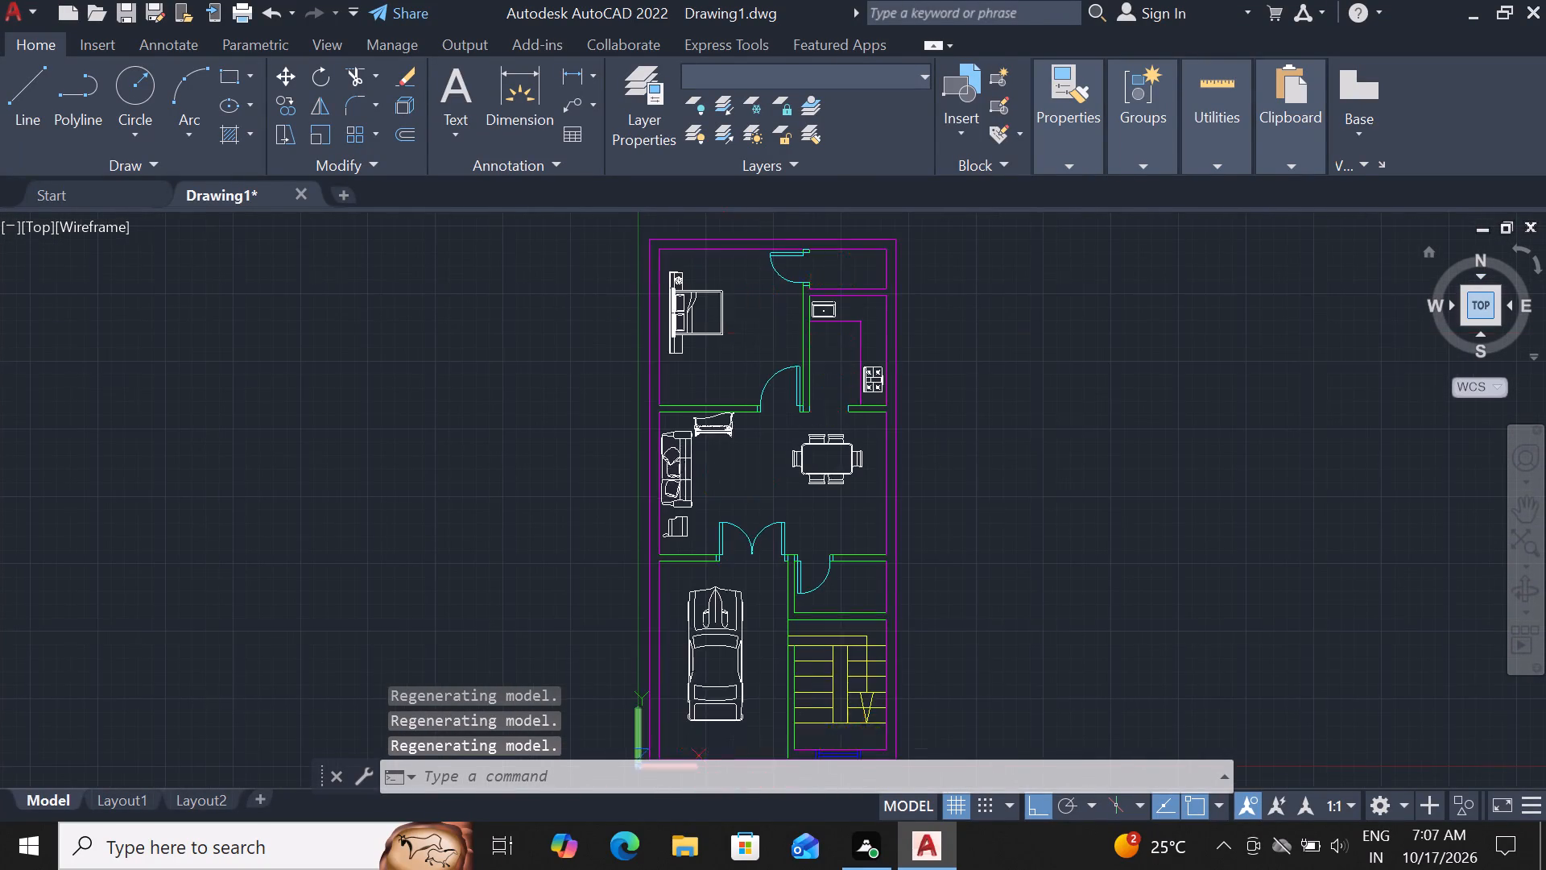
left_click(1333, 372, "ctrl")
key("ctrl+c")
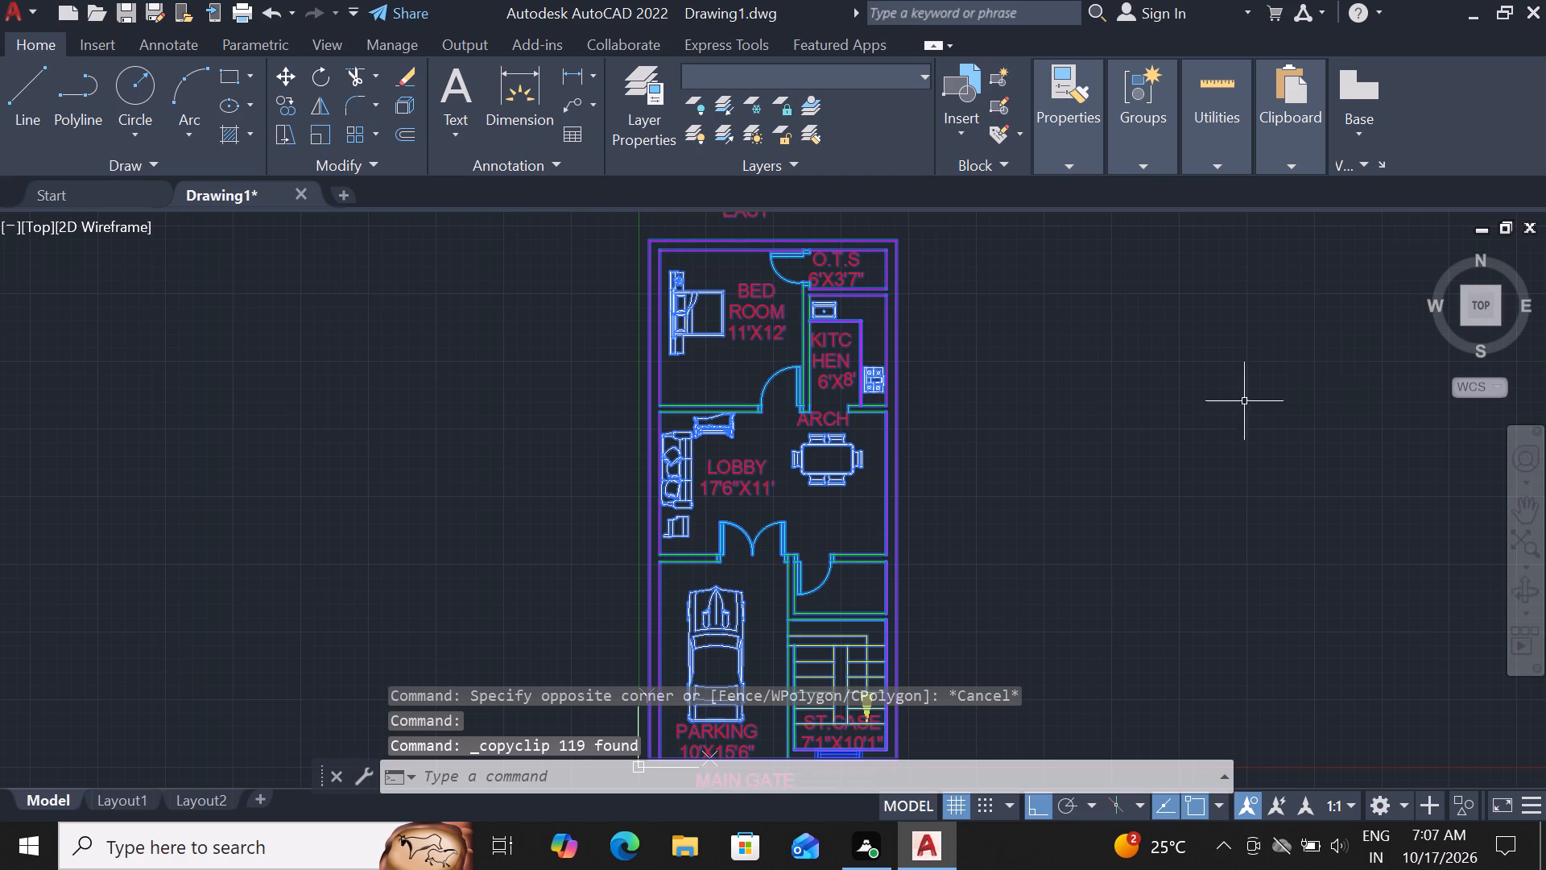
left_click(1011, 507)
key("ctrl+v")
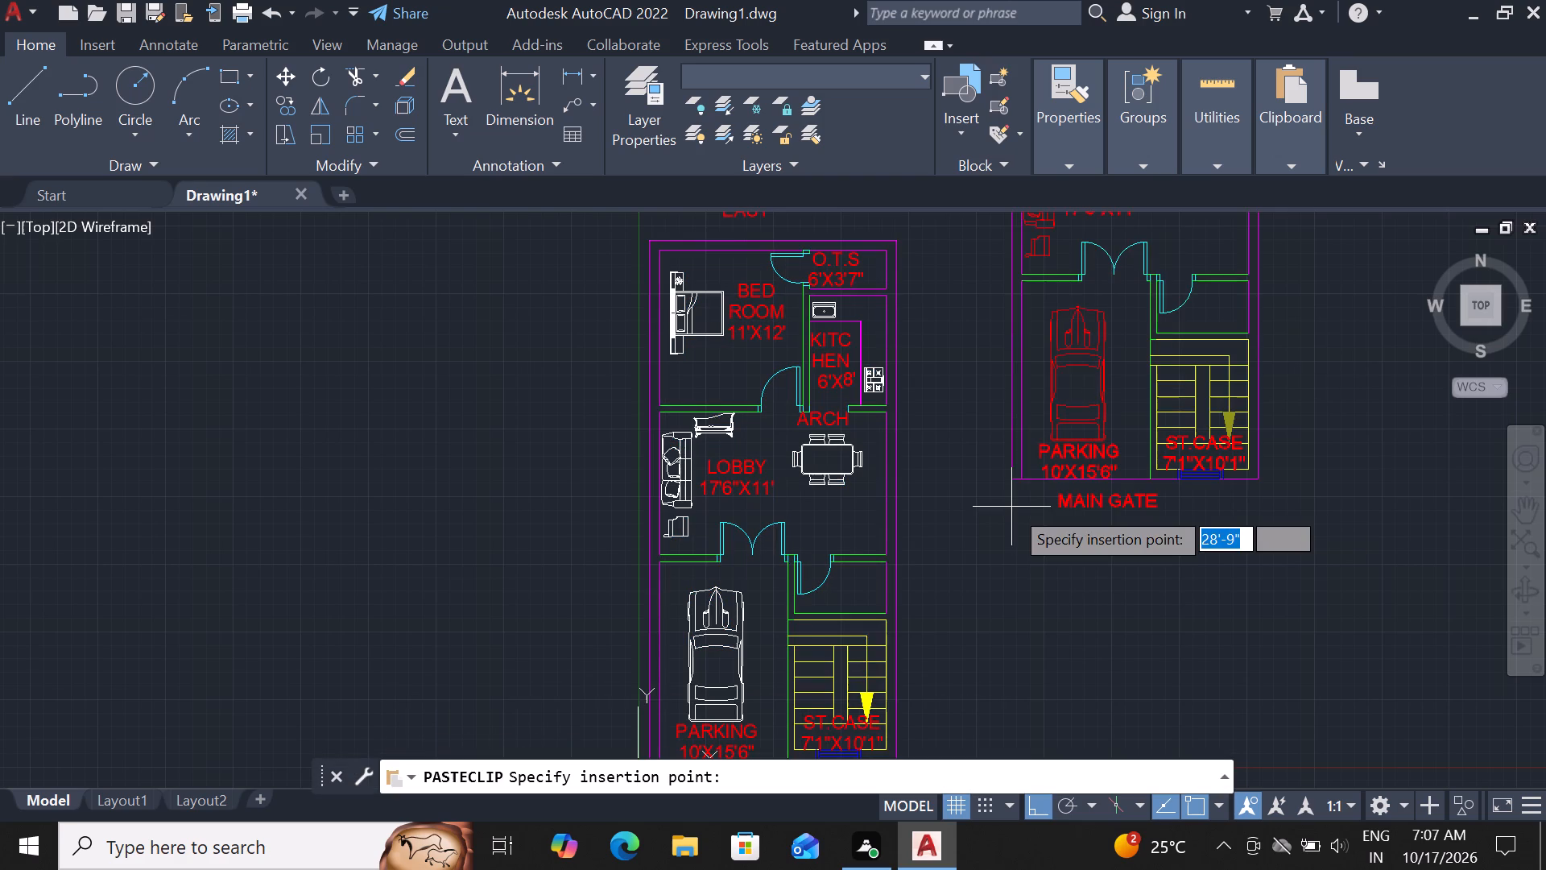
scroll(1040, 534, "down", 2)
scroll(1015, 457, "down", 2)
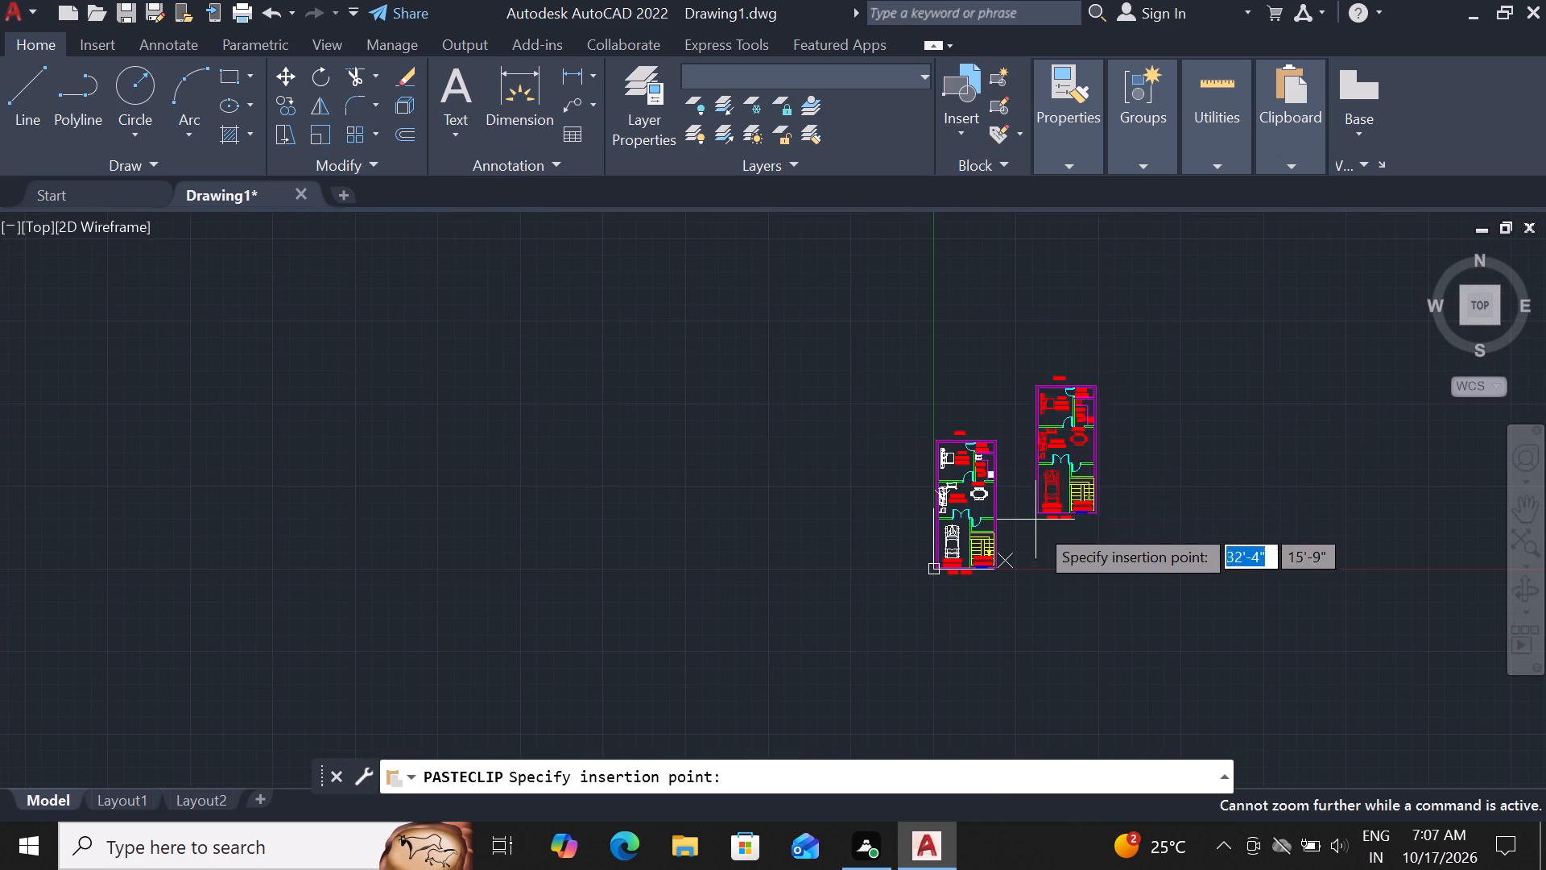
scroll(1041, 550, "up", 3)
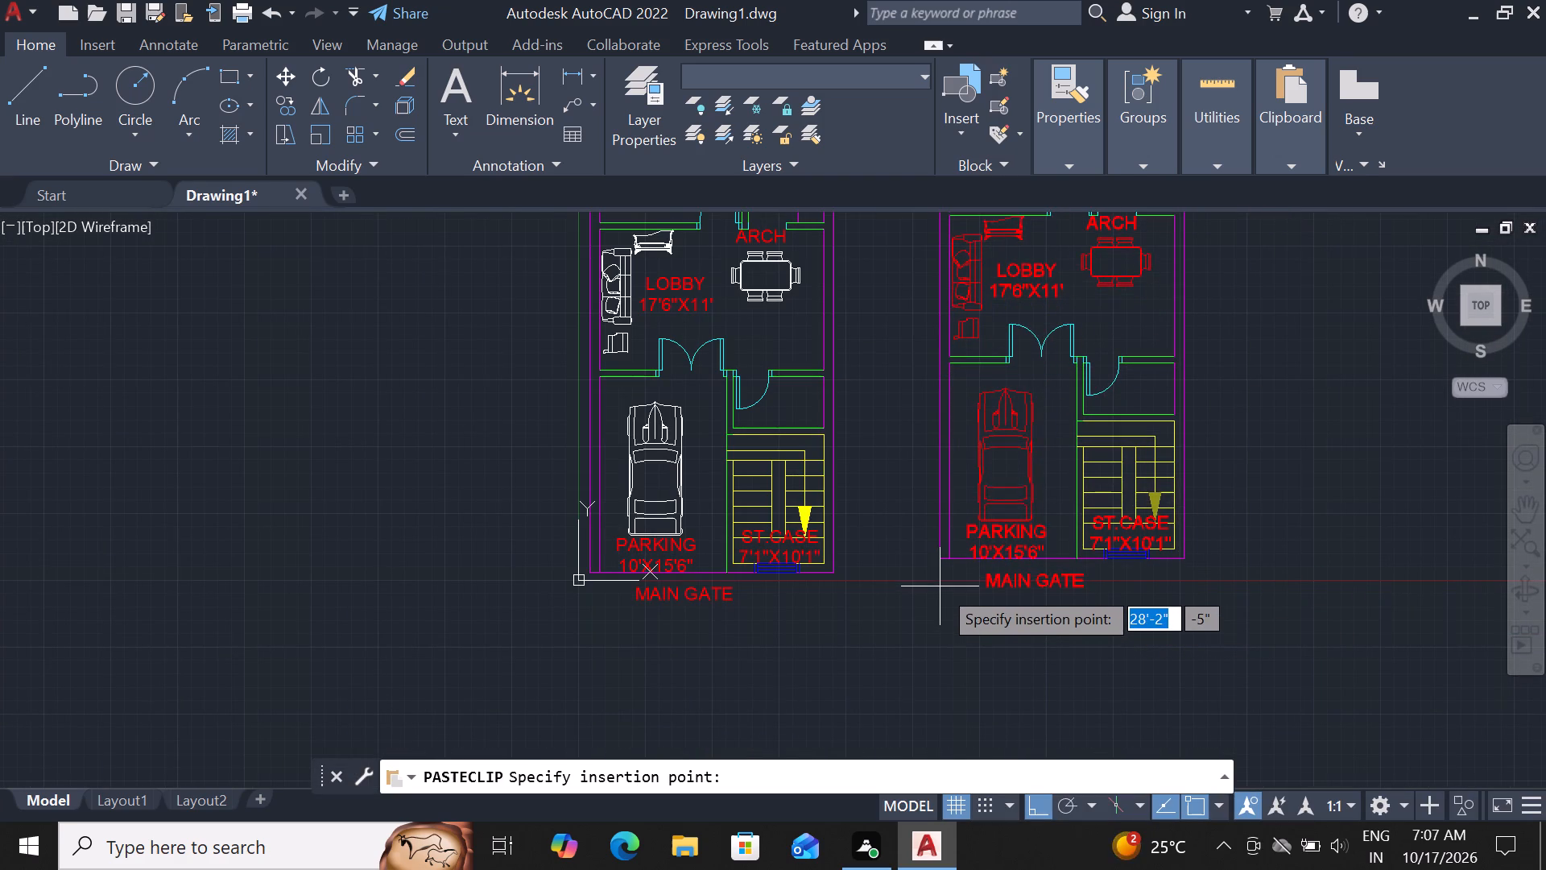
left_click(939, 603)
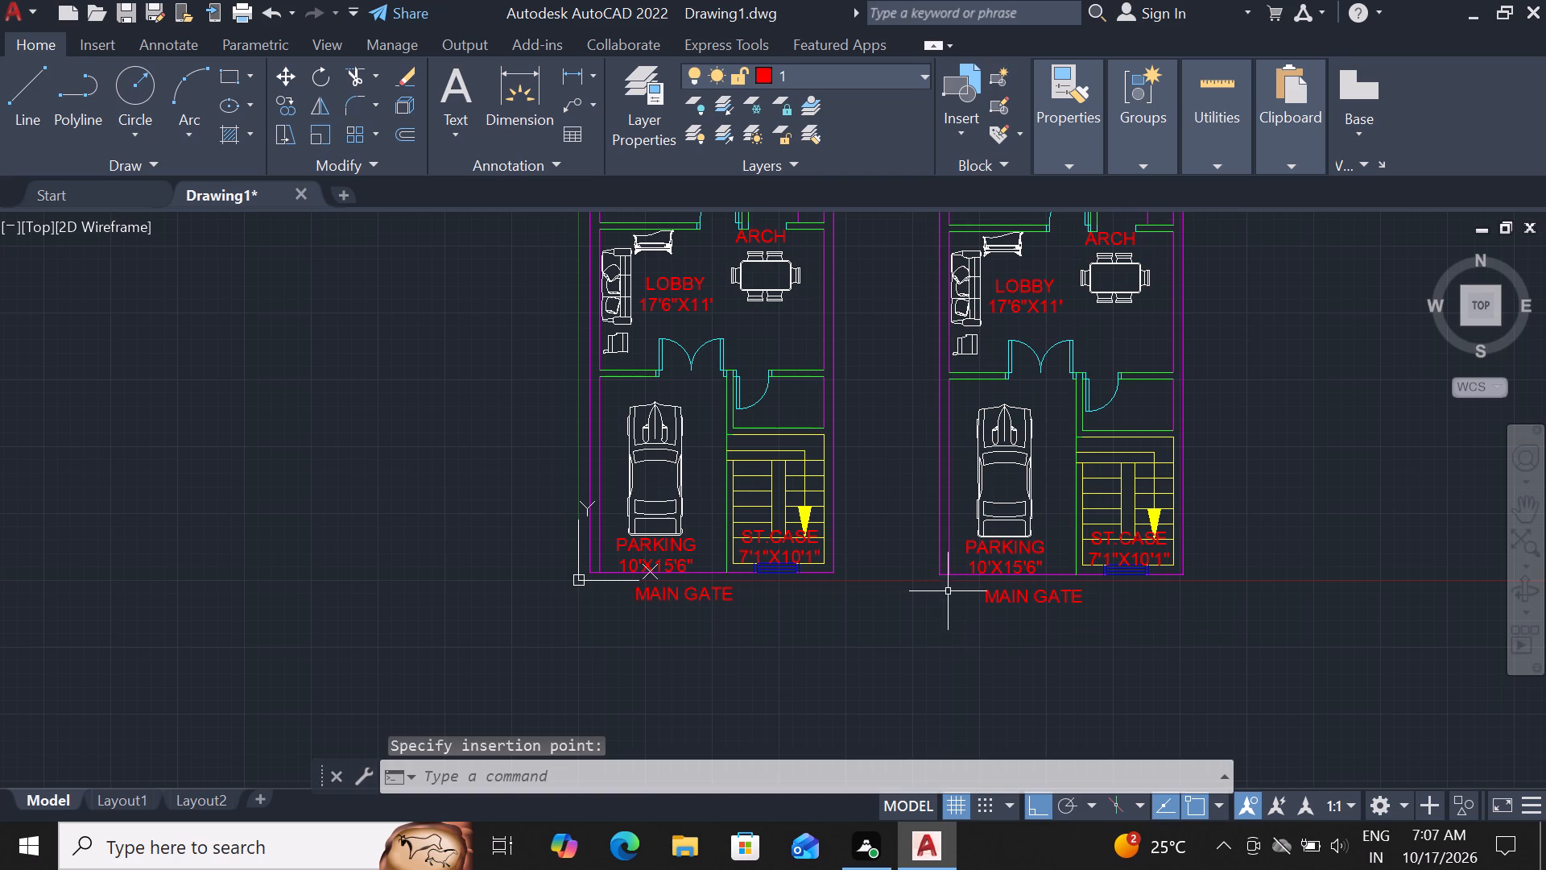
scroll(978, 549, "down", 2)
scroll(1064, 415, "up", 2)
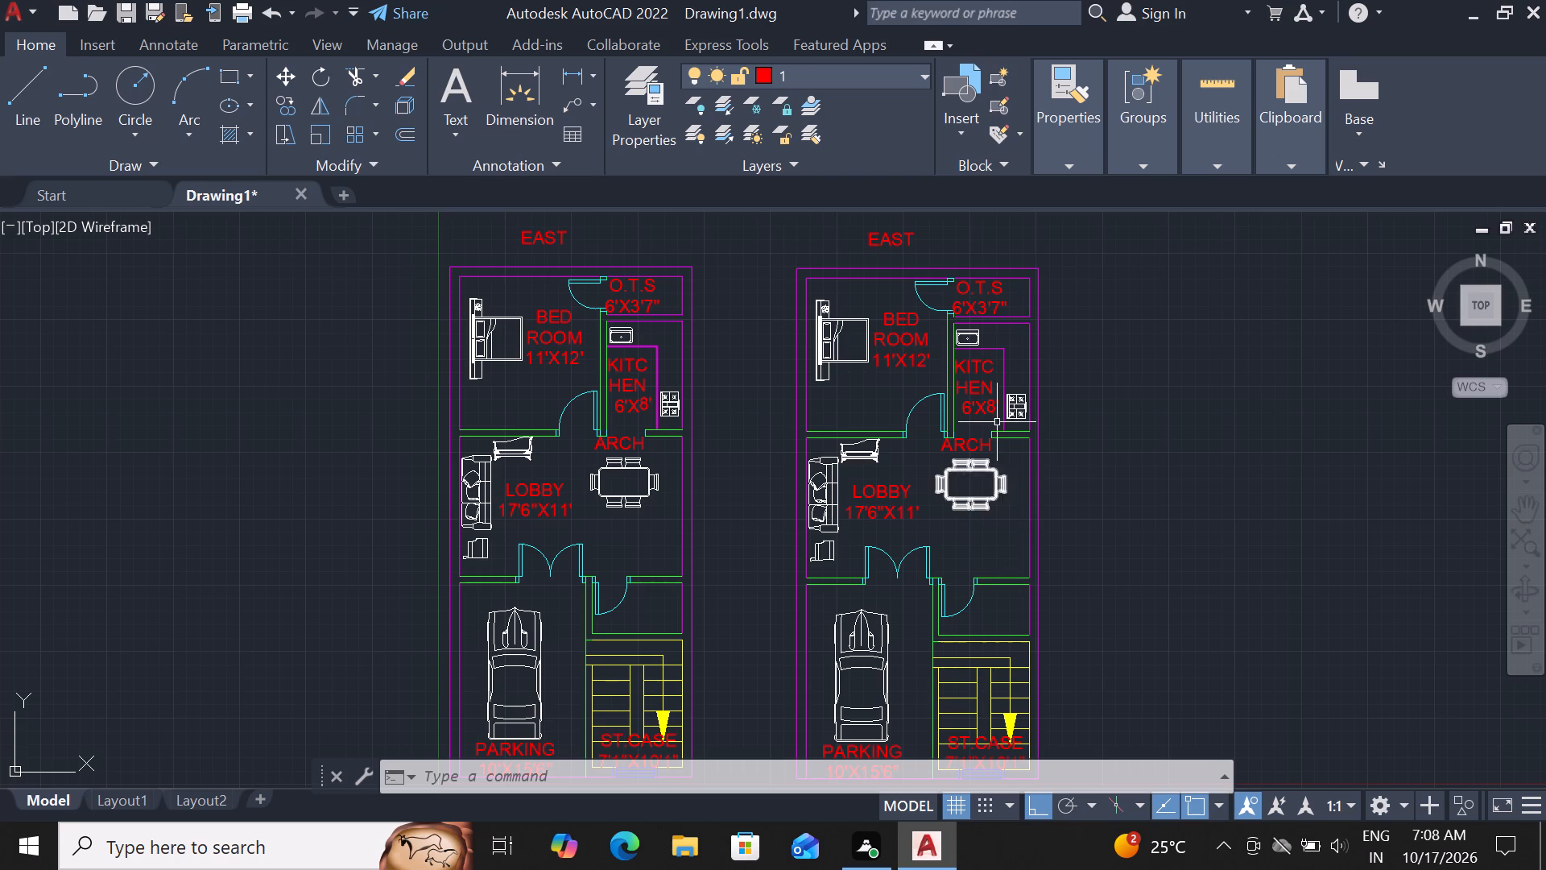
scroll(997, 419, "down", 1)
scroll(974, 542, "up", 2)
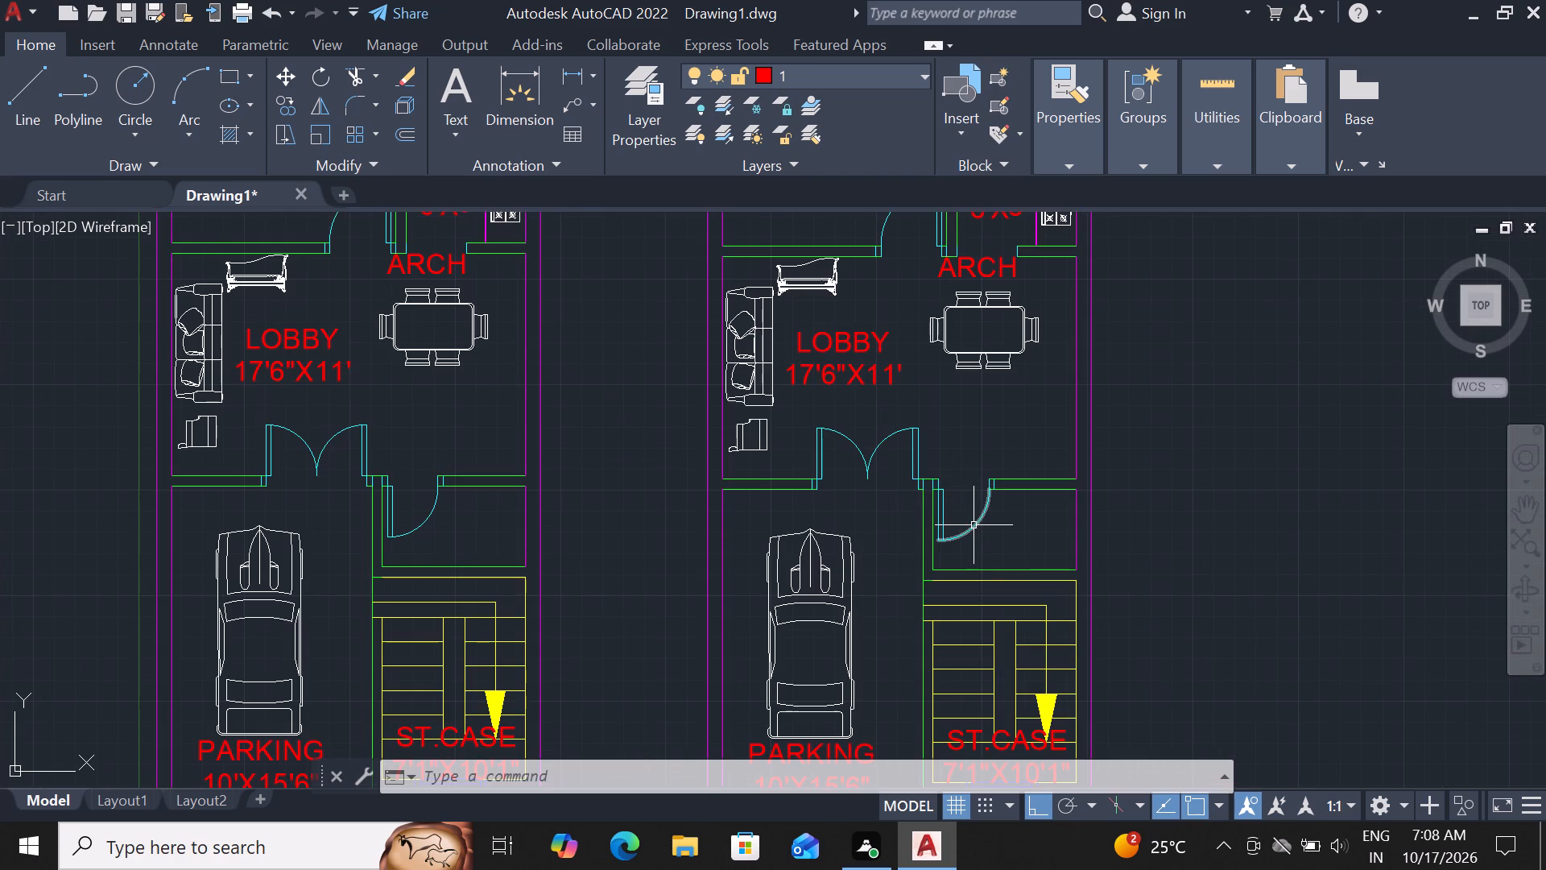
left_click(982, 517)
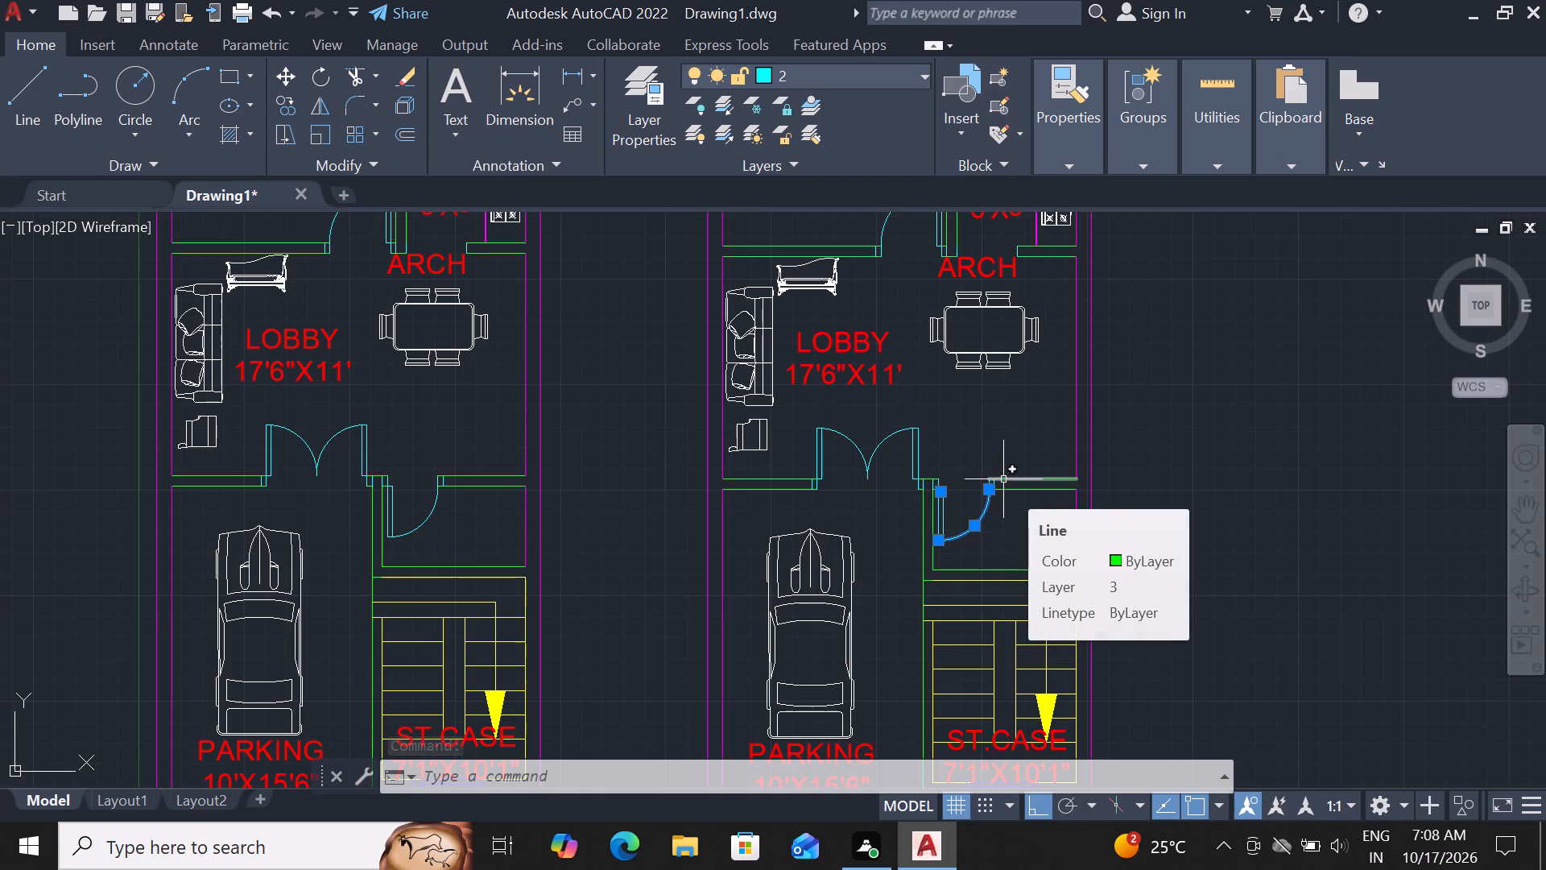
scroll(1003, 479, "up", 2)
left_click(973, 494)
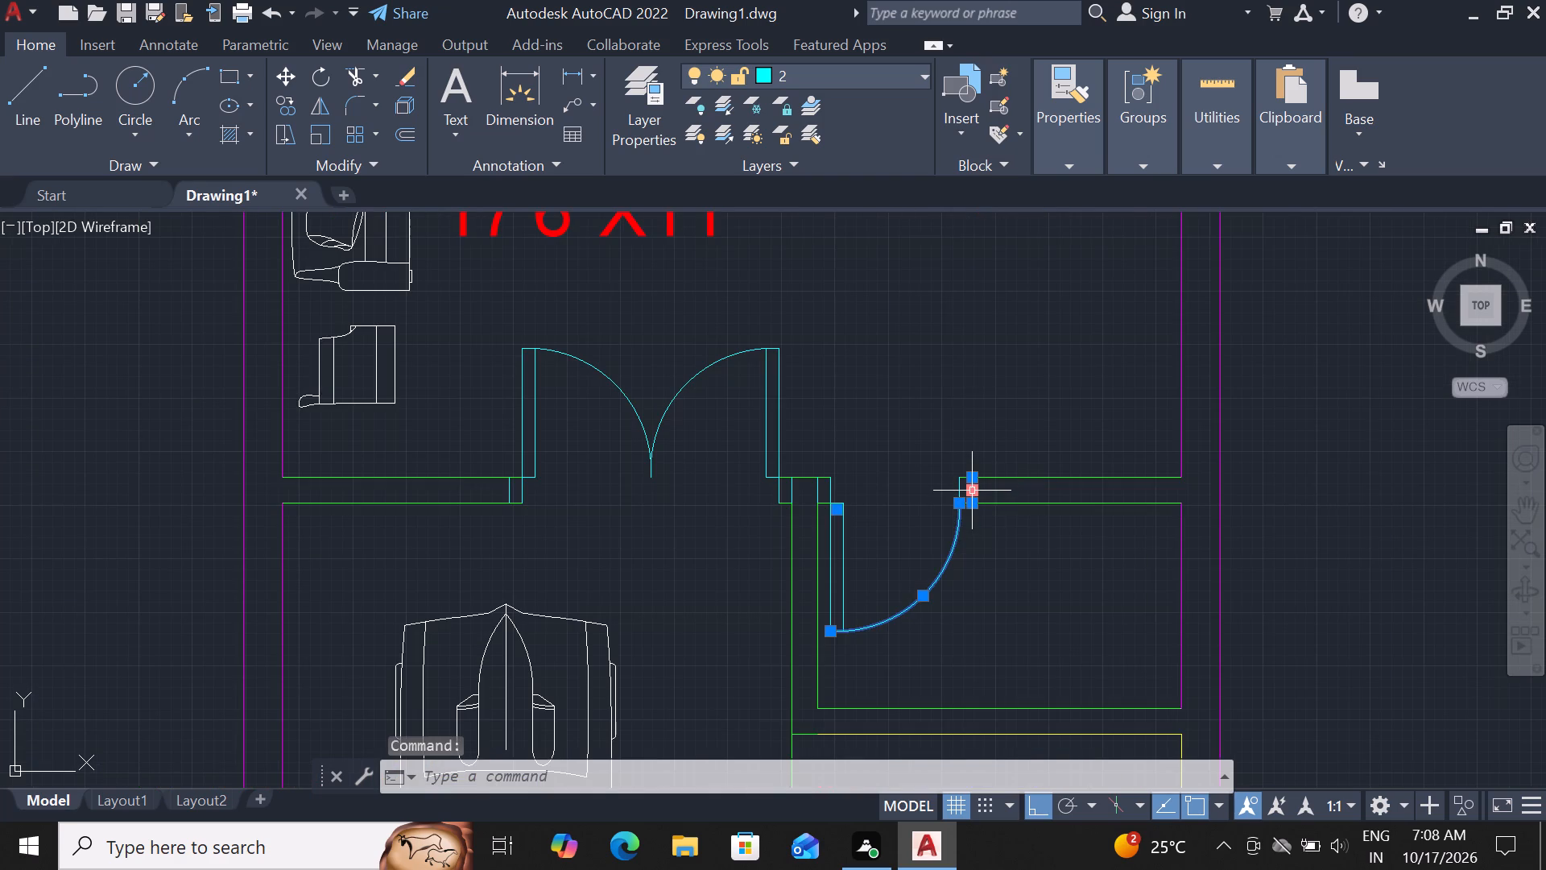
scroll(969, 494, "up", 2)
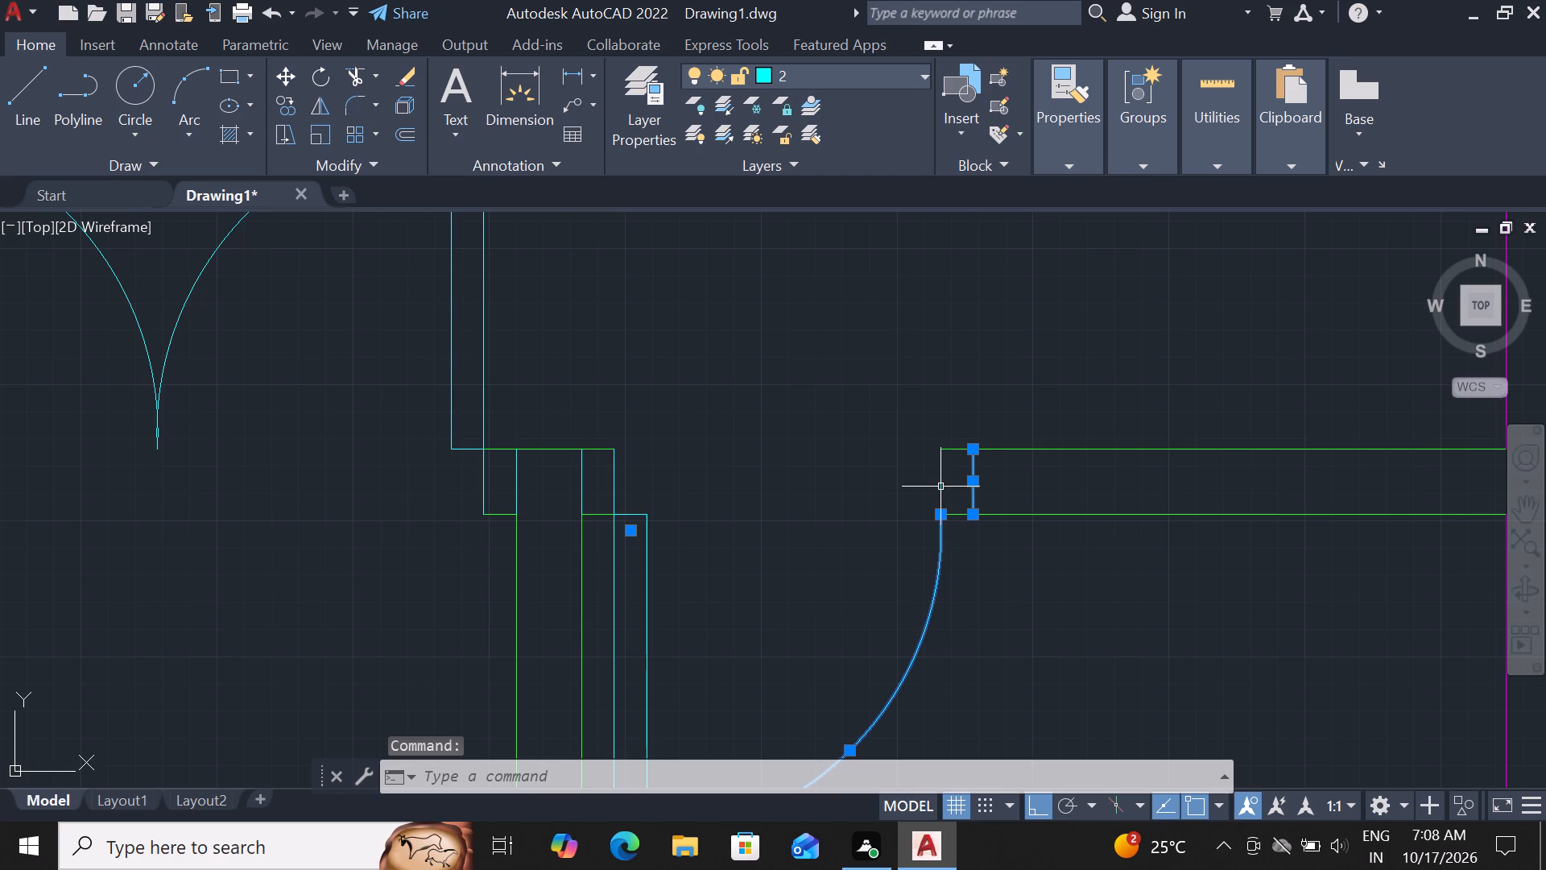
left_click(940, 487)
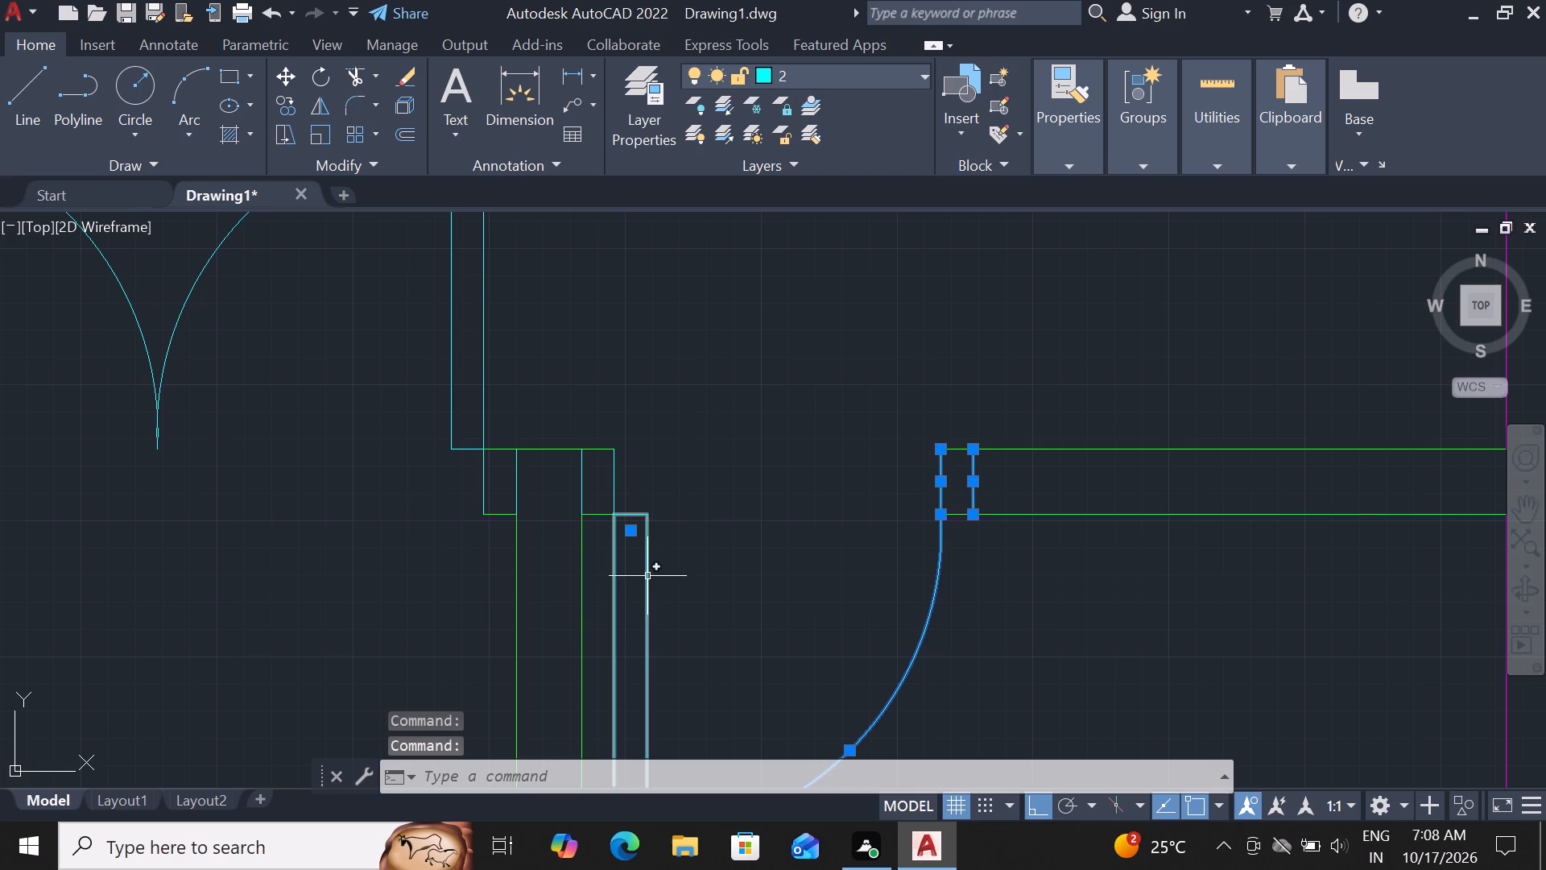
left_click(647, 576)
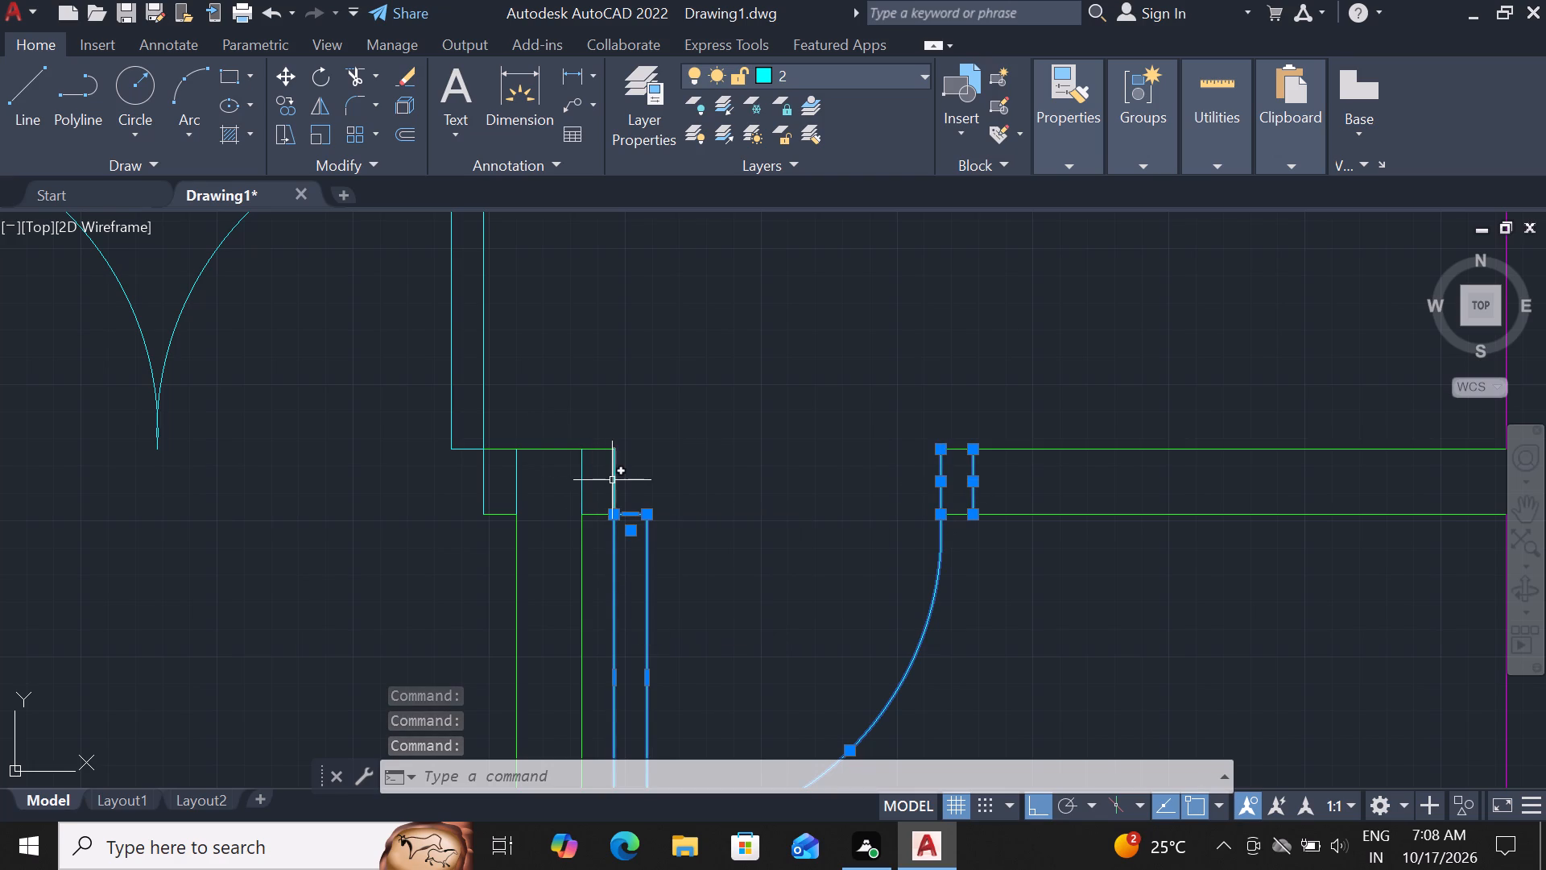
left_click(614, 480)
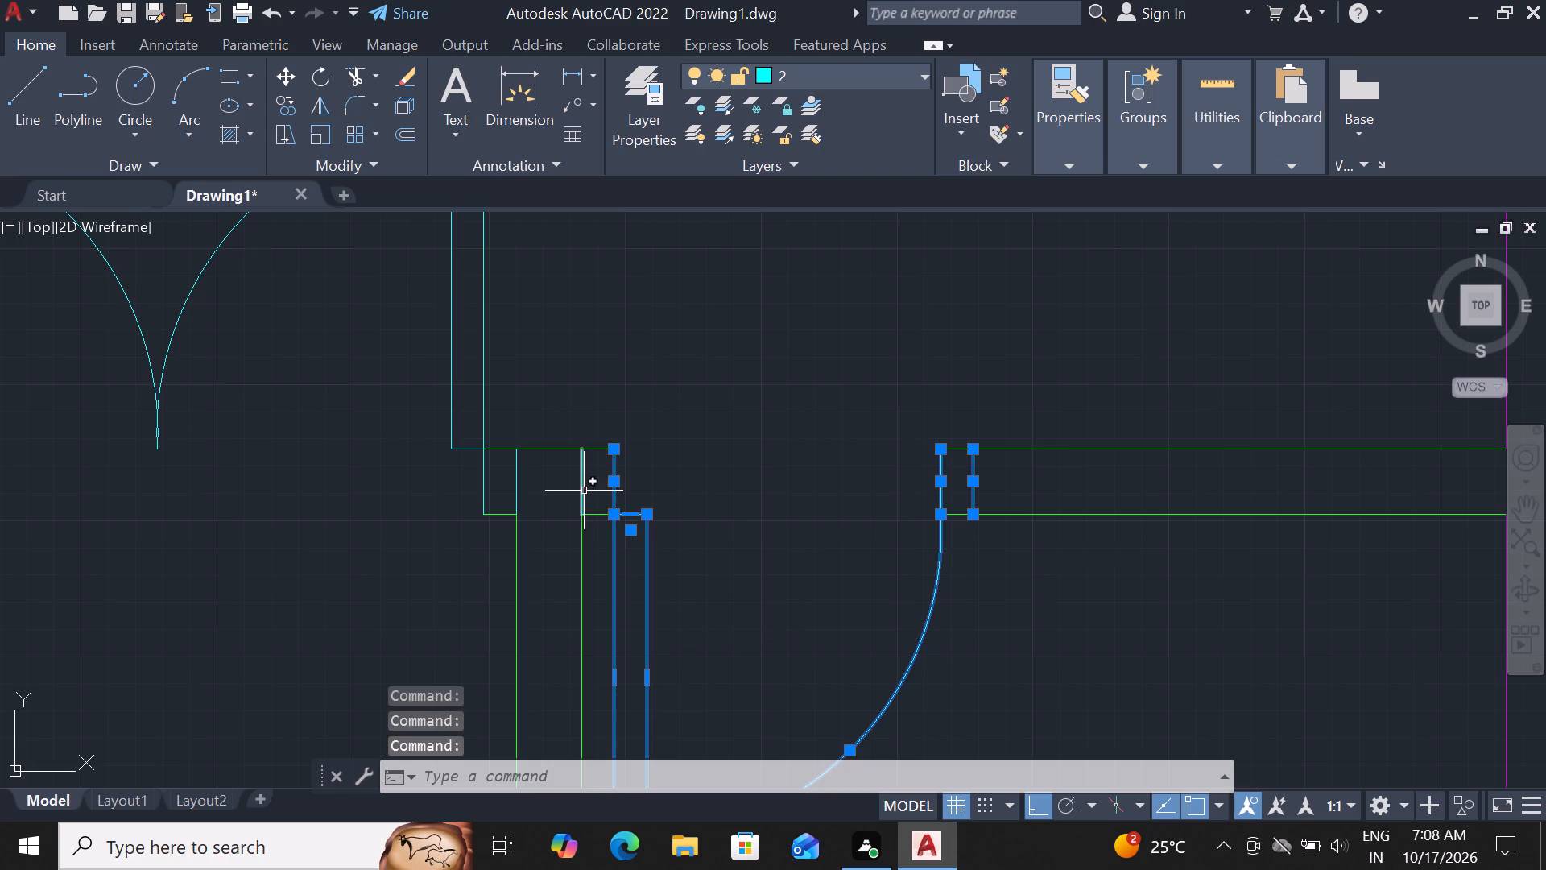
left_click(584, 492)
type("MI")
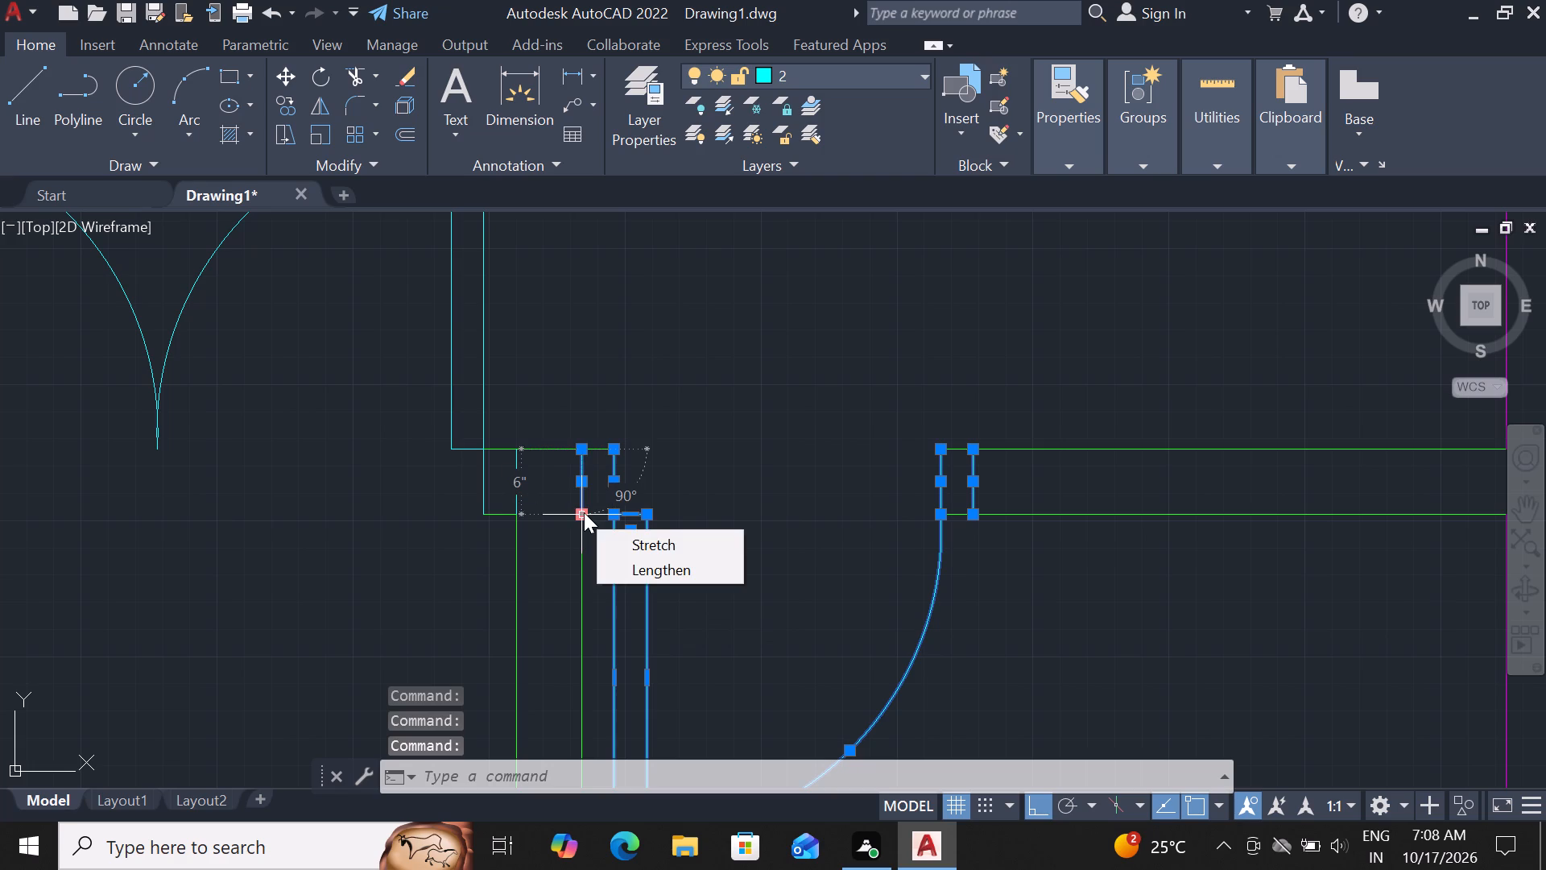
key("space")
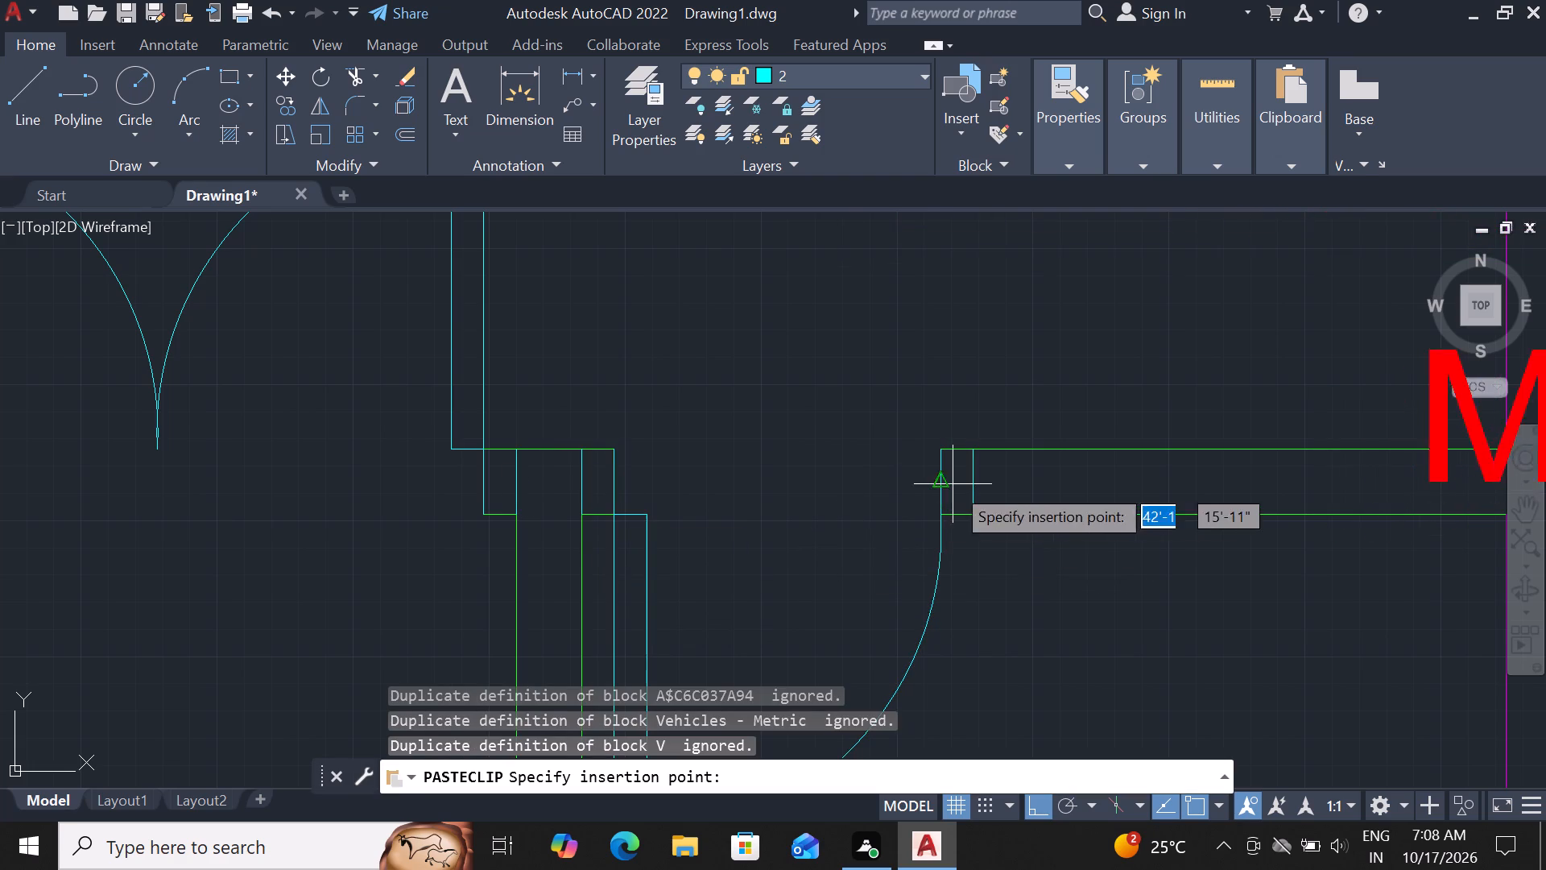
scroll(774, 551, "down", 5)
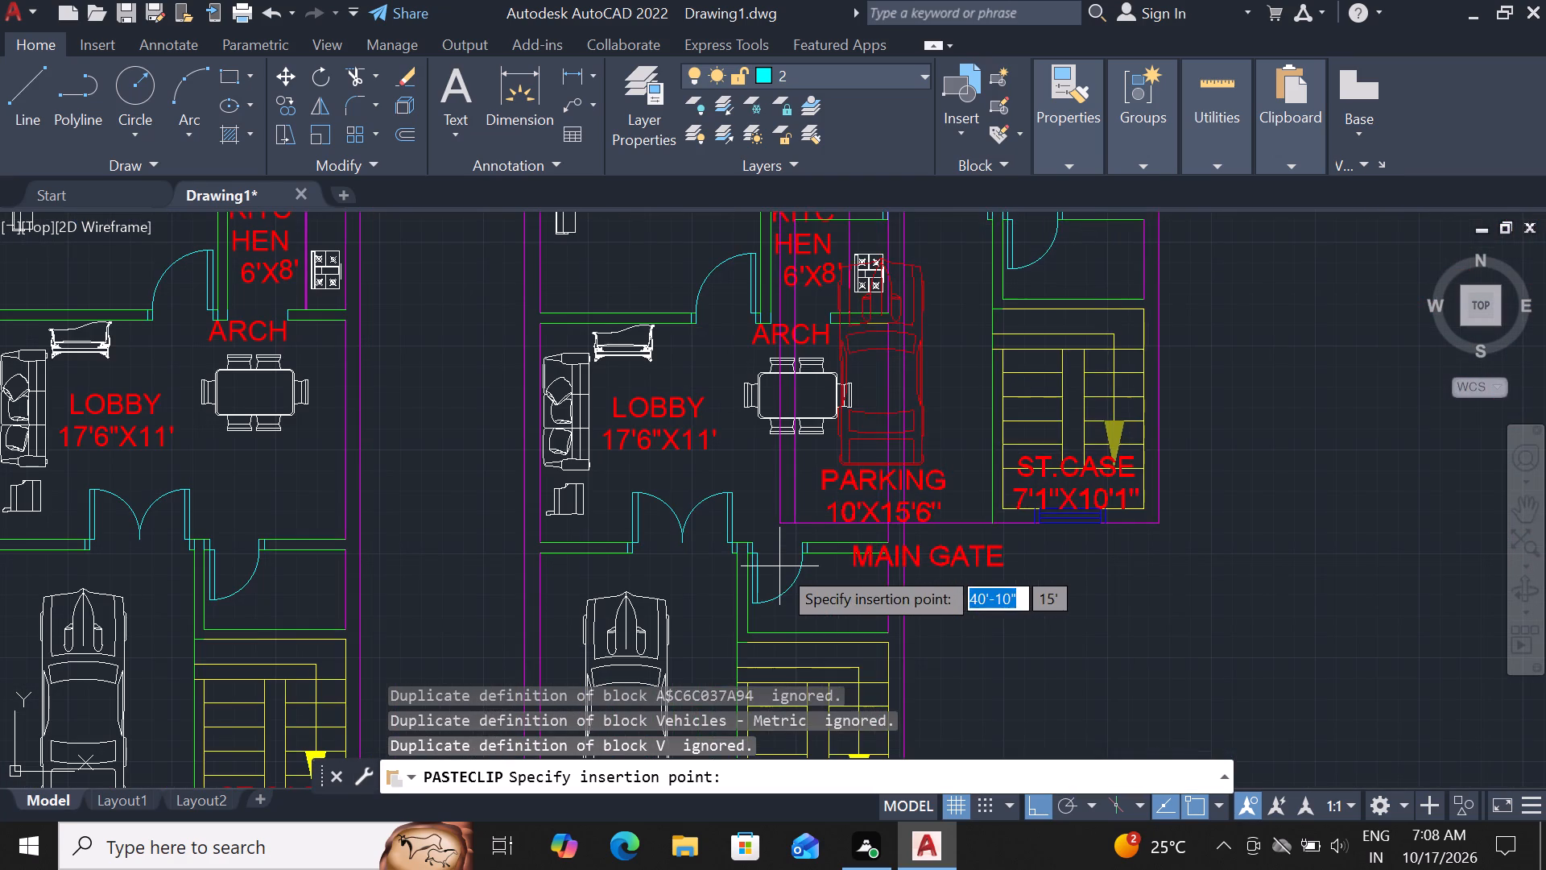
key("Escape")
In the copied plan, mirror the single door above the staircase, with its jamb lines, about the wall's lobby-side line, erasing the source objects.
scroll(804, 554, "up", 2)
left_click(808, 540)
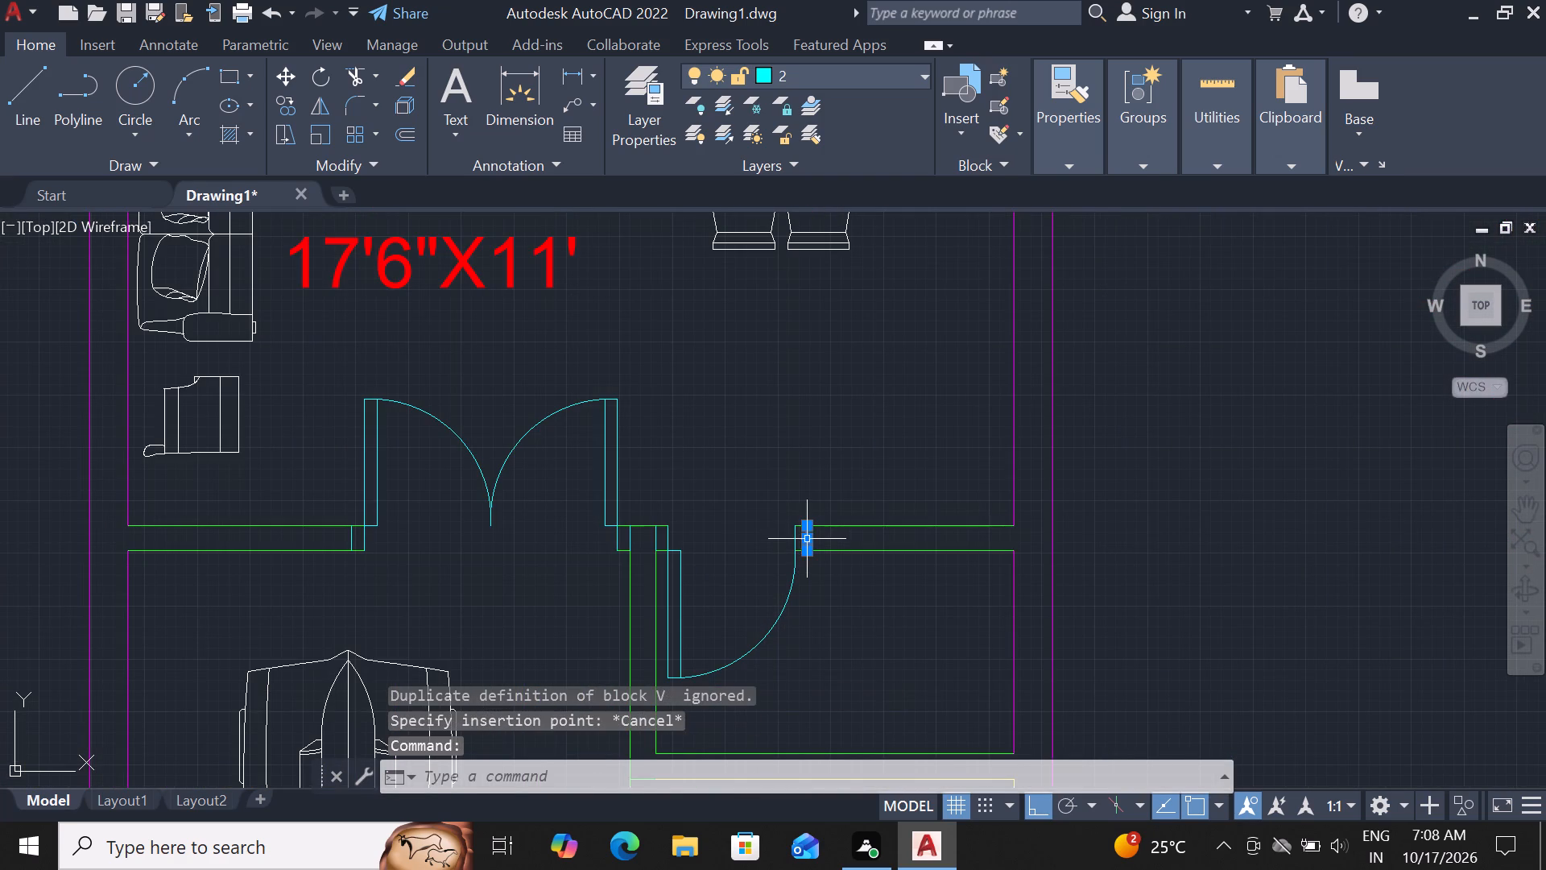
left_click(793, 551)
scroll(789, 543, "up", 3)
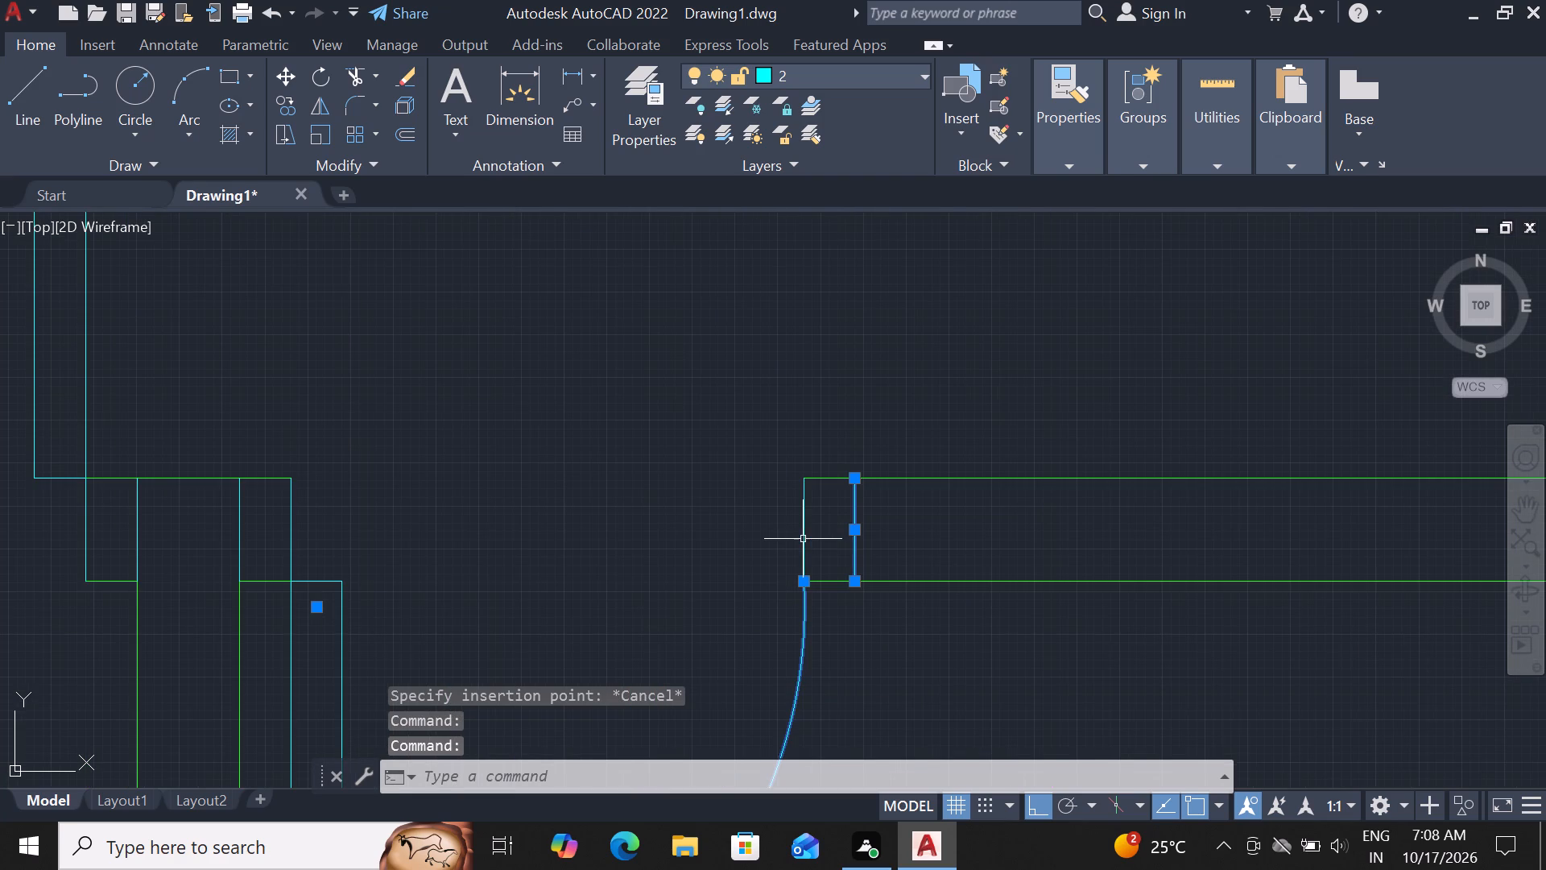
left_click(805, 533)
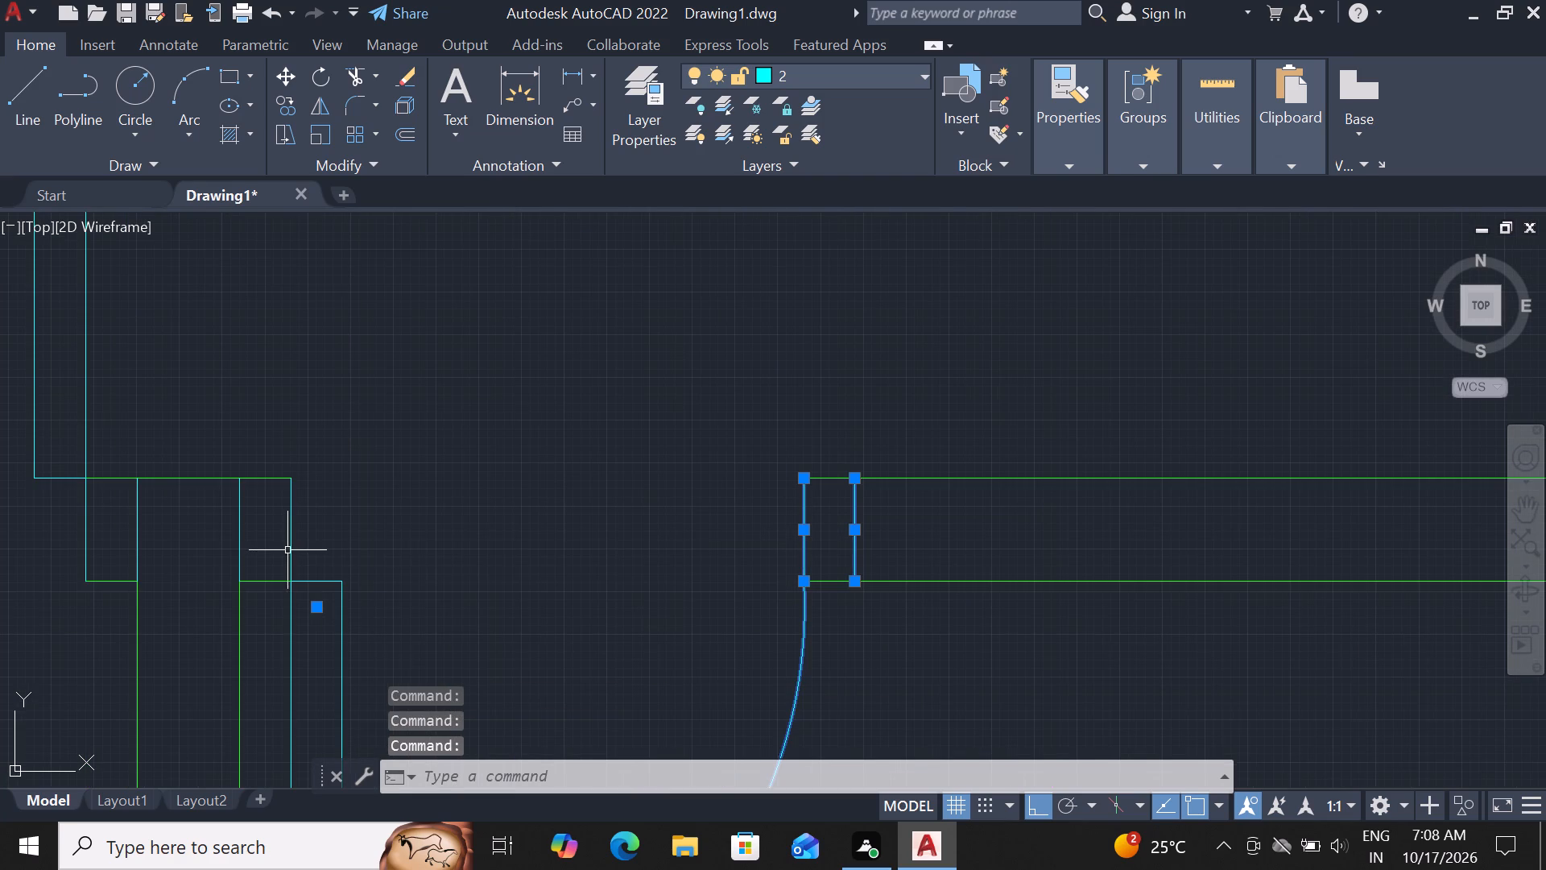
left_click(289, 549)
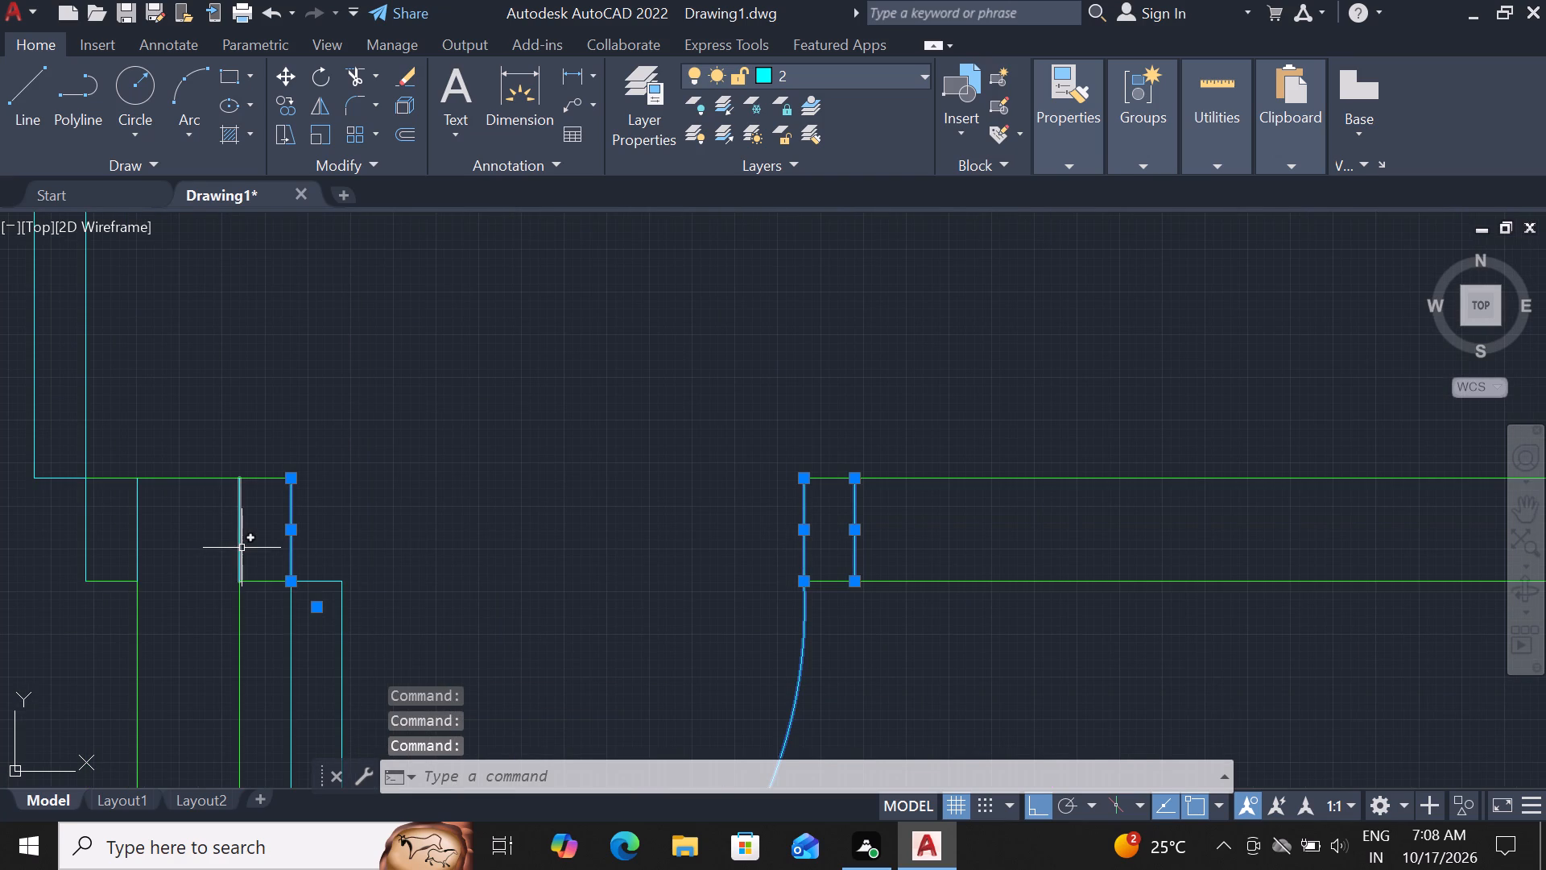
left_click(242, 548)
scroll(289, 532, "down", 2)
scroll(283, 586, "up", 2)
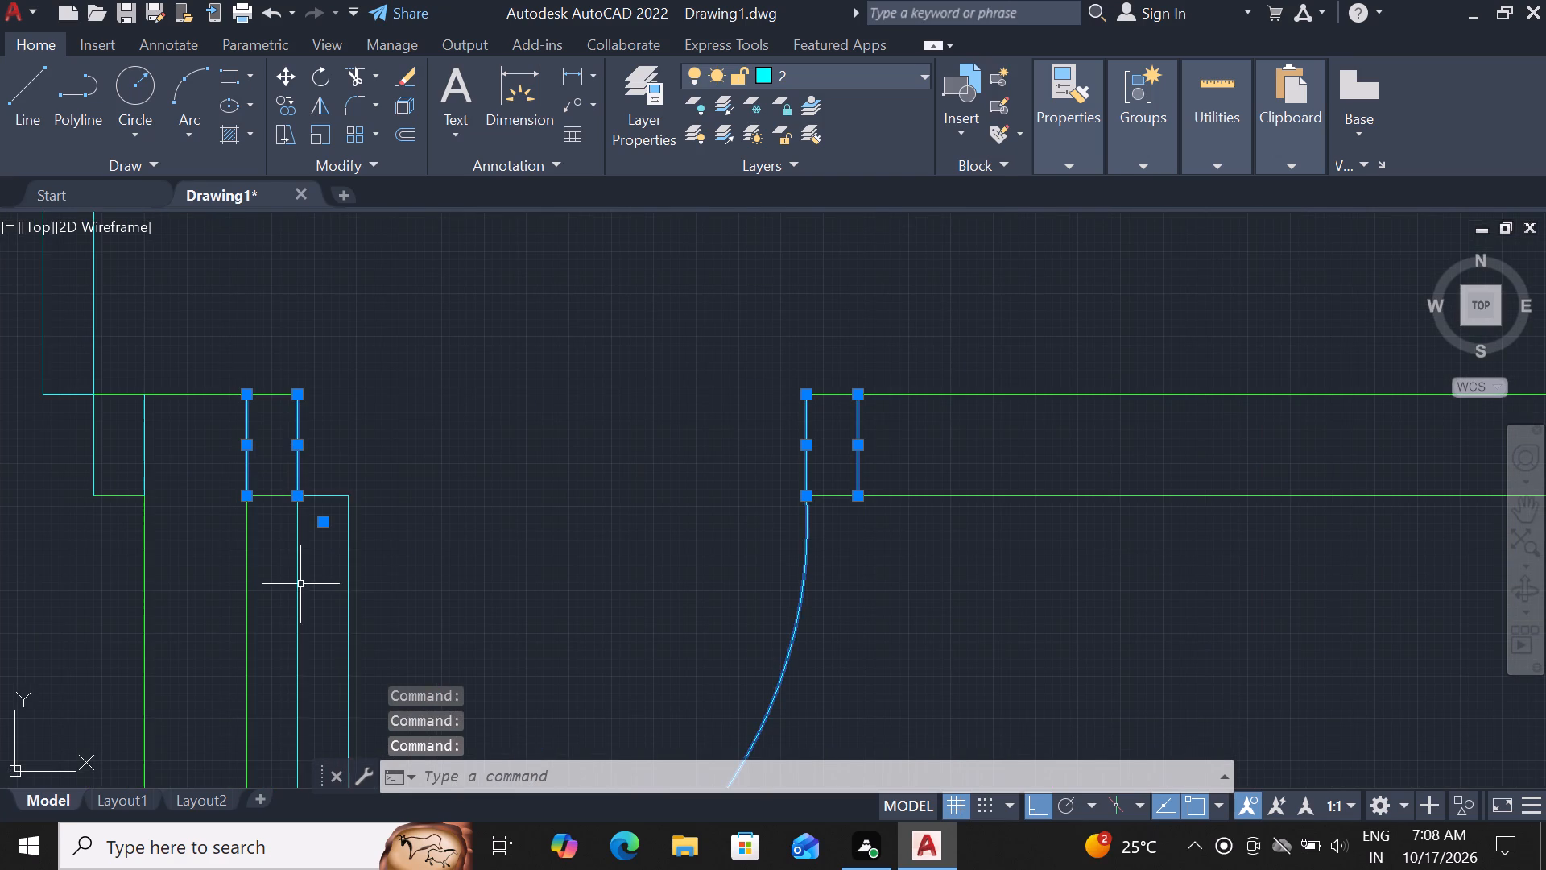
left_click(300, 584)
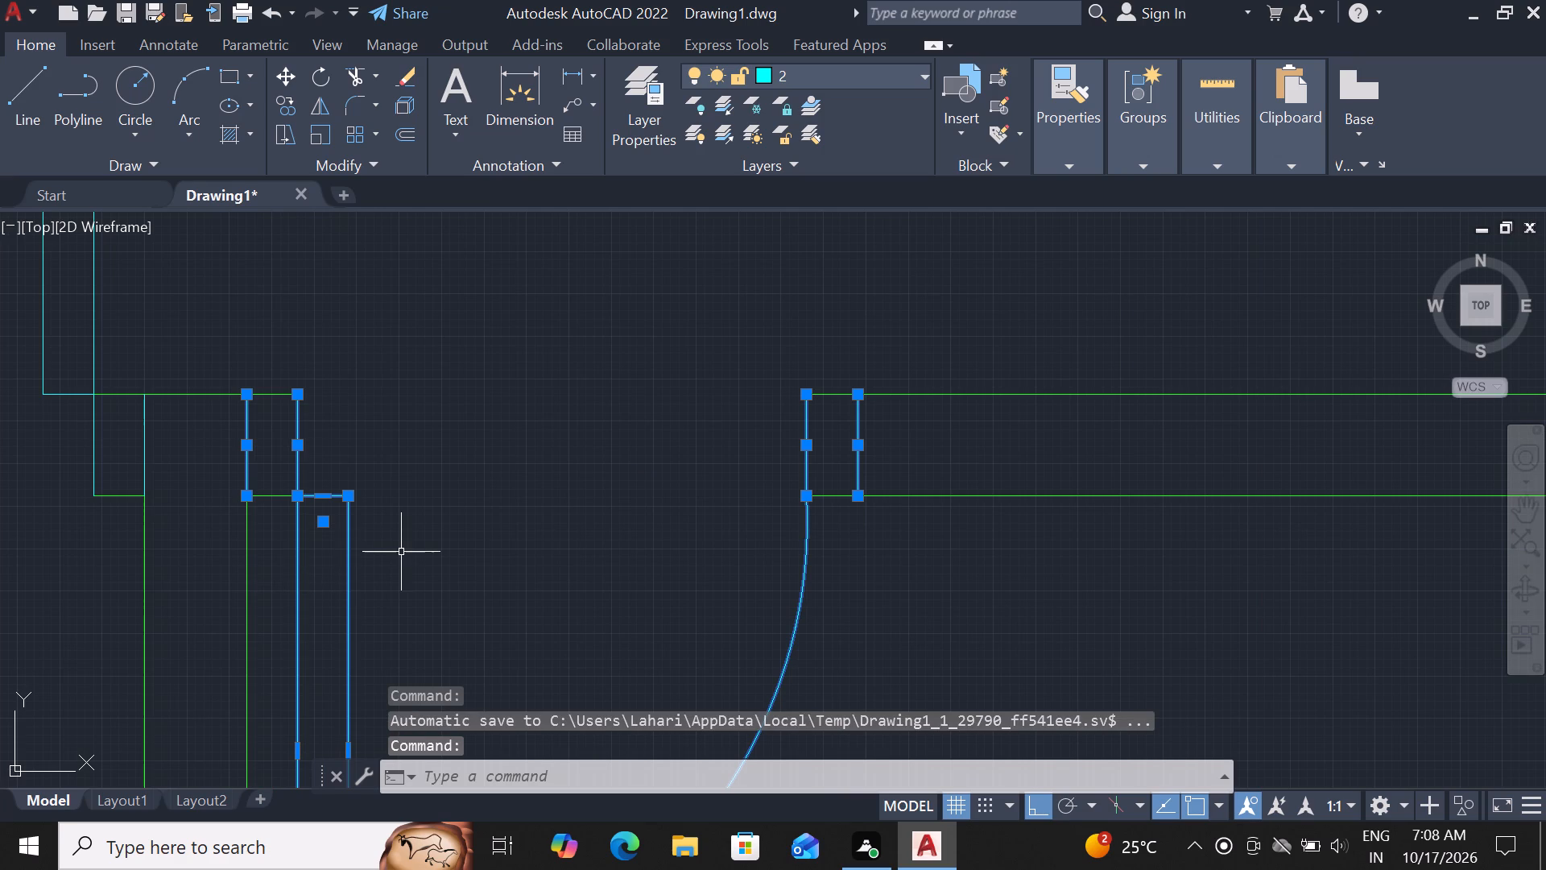
type("MI")
key("space")
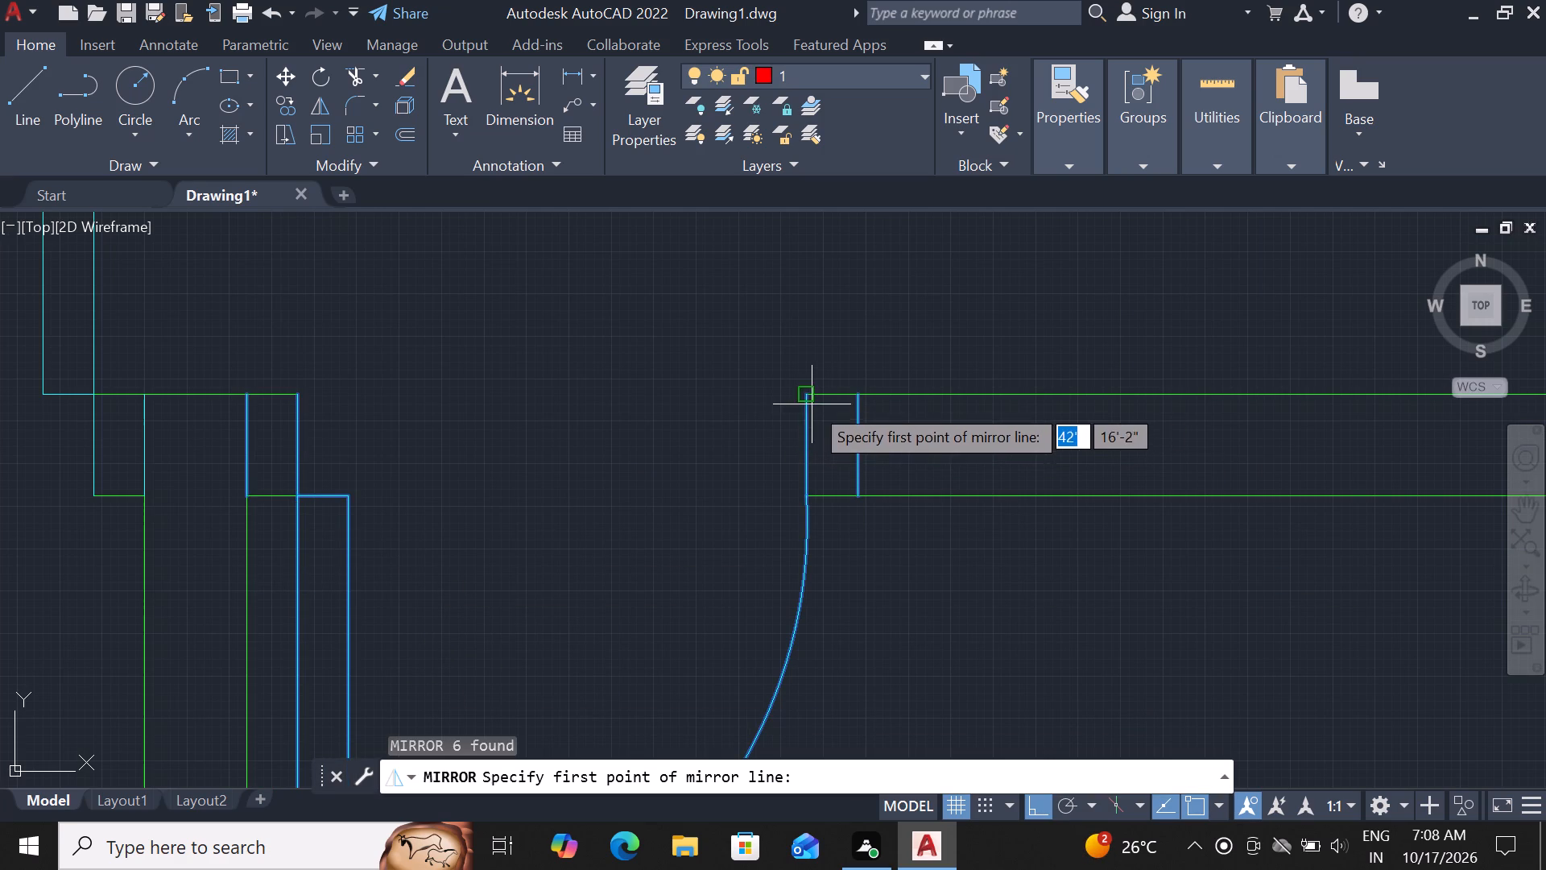
left_click(857, 396)
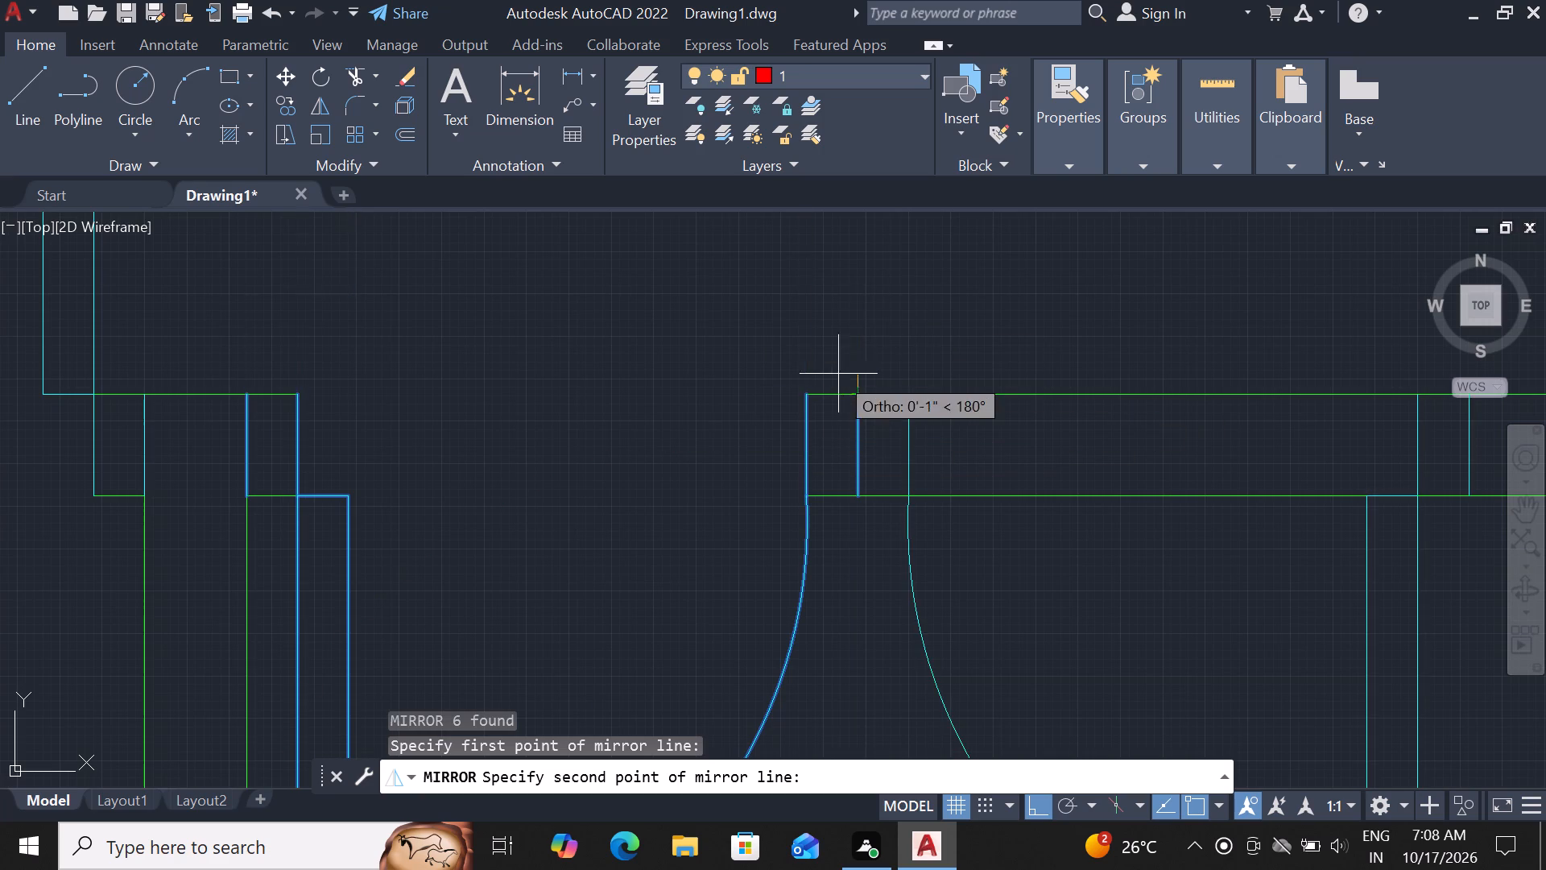
left_click(800, 389)
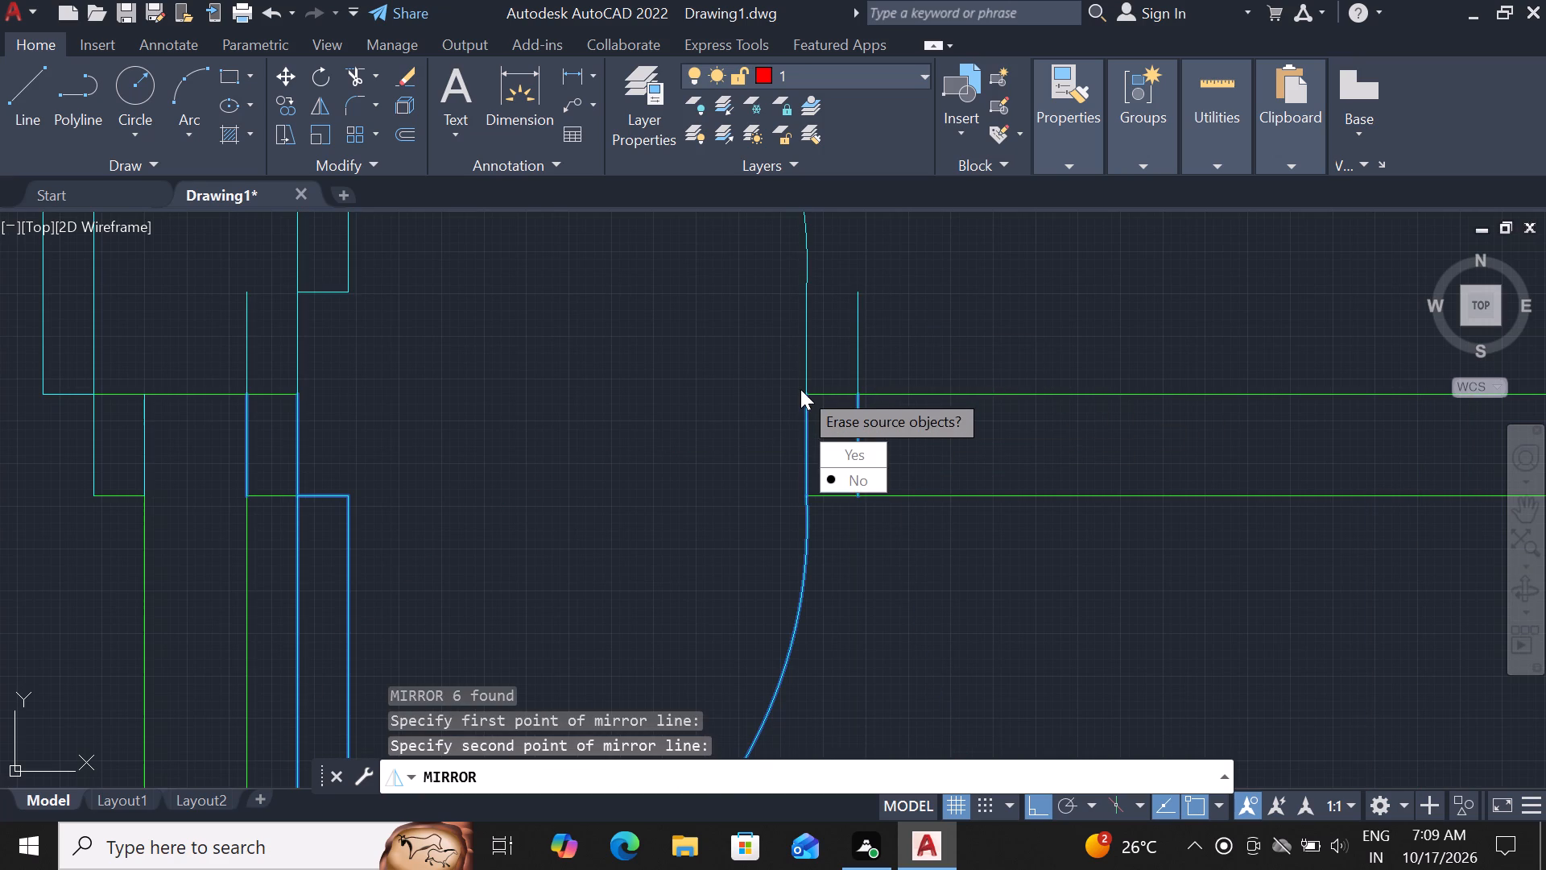
left_click_drag(858, 453, 800, 389)
Move the mirrored single door and its jamb lines 6" down so the jambs sit within the wall opening.
left_click(804, 351)
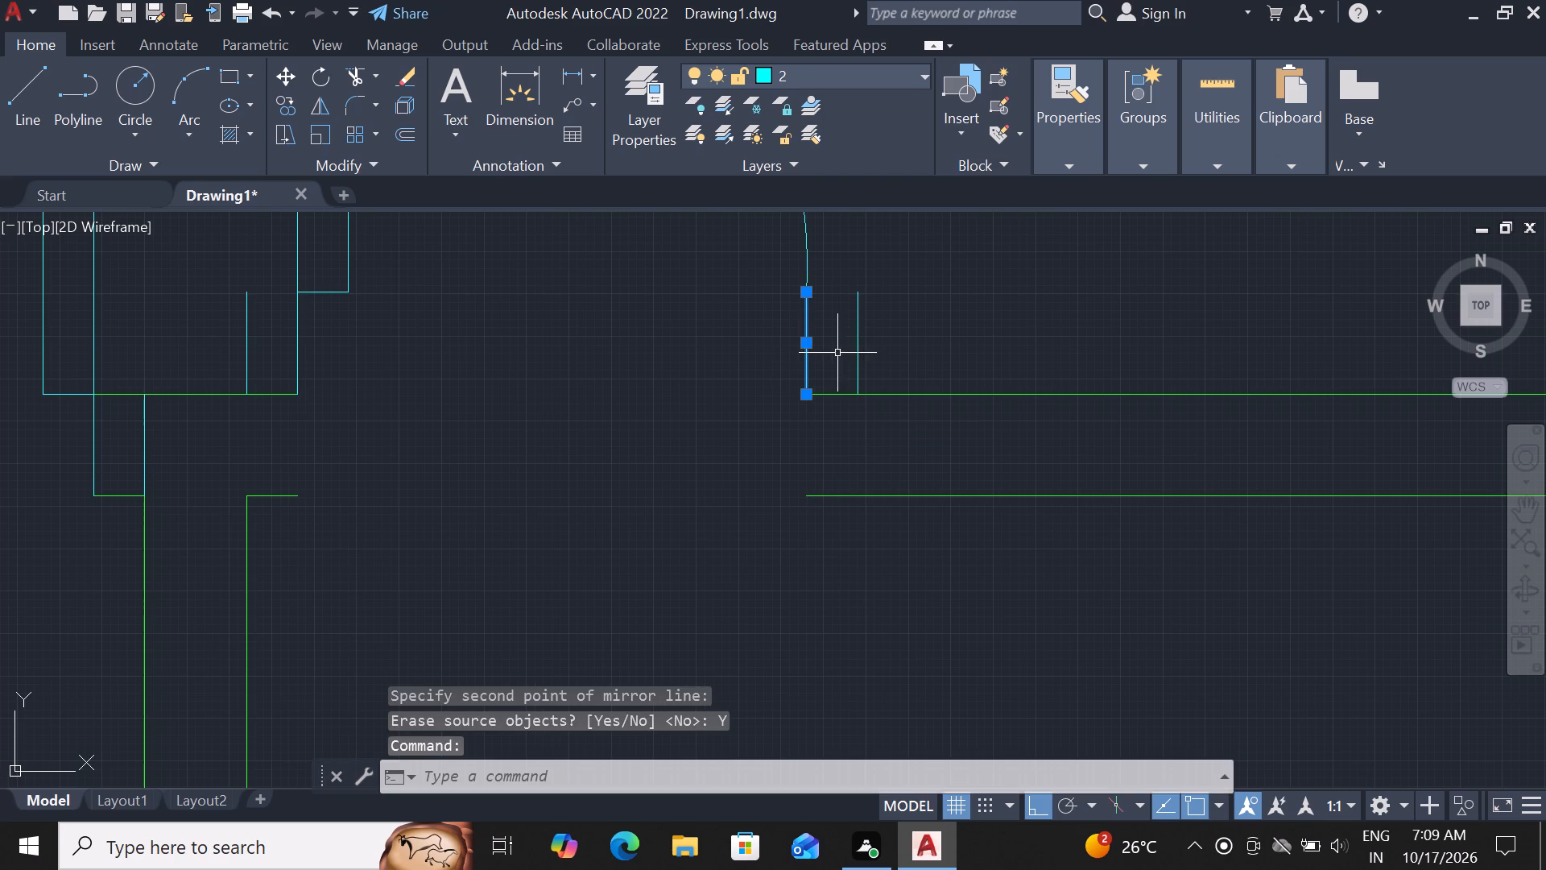
left_click(862, 345)
left_click(855, 345)
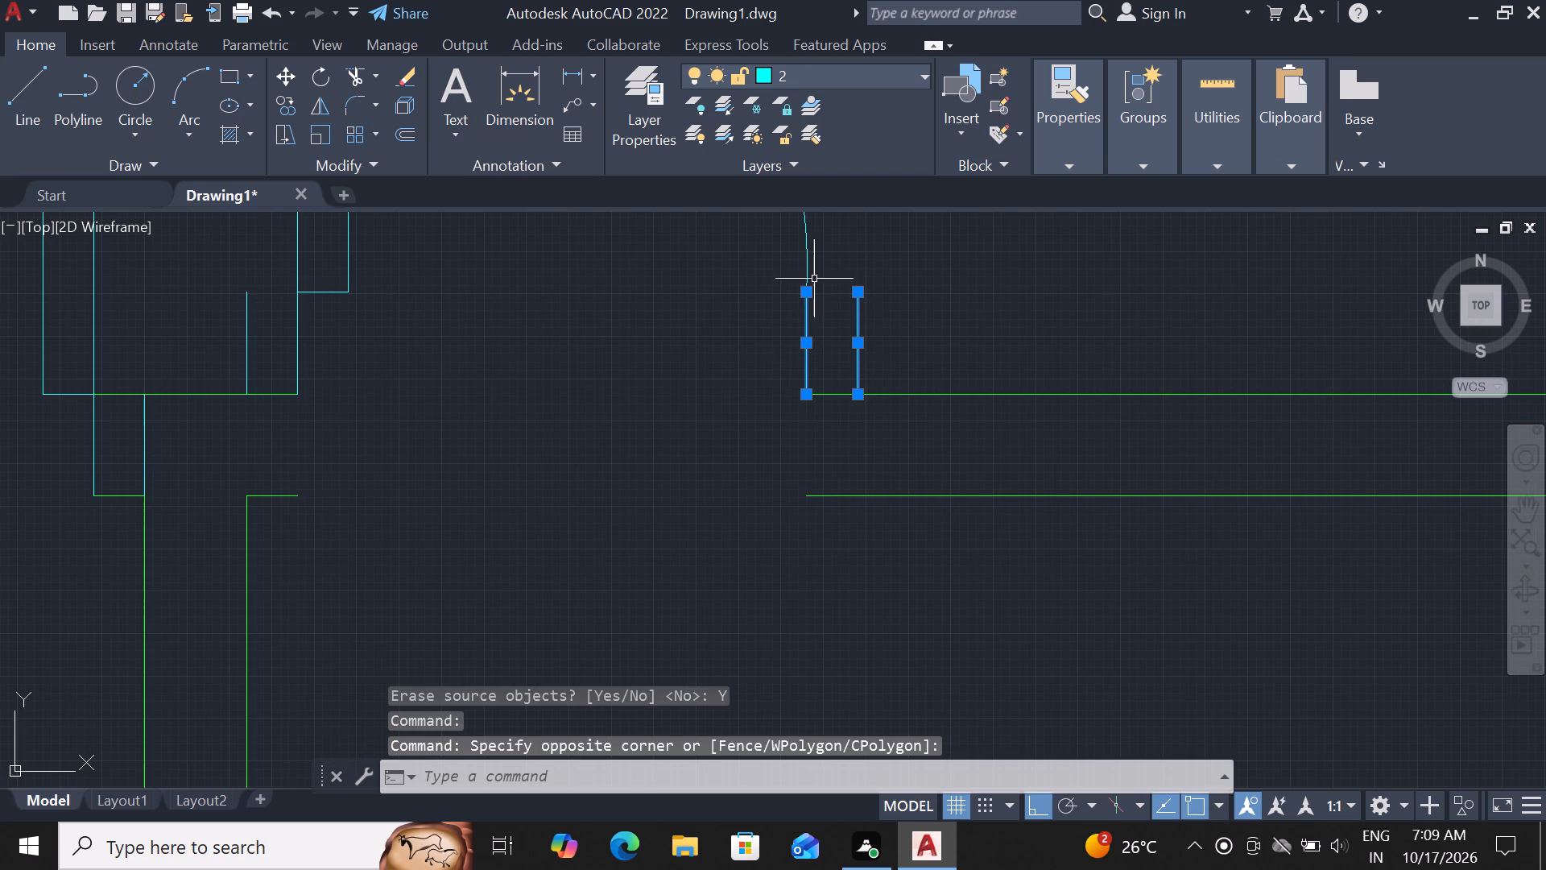
left_click(805, 265)
scroll(819, 367, "down", 2)
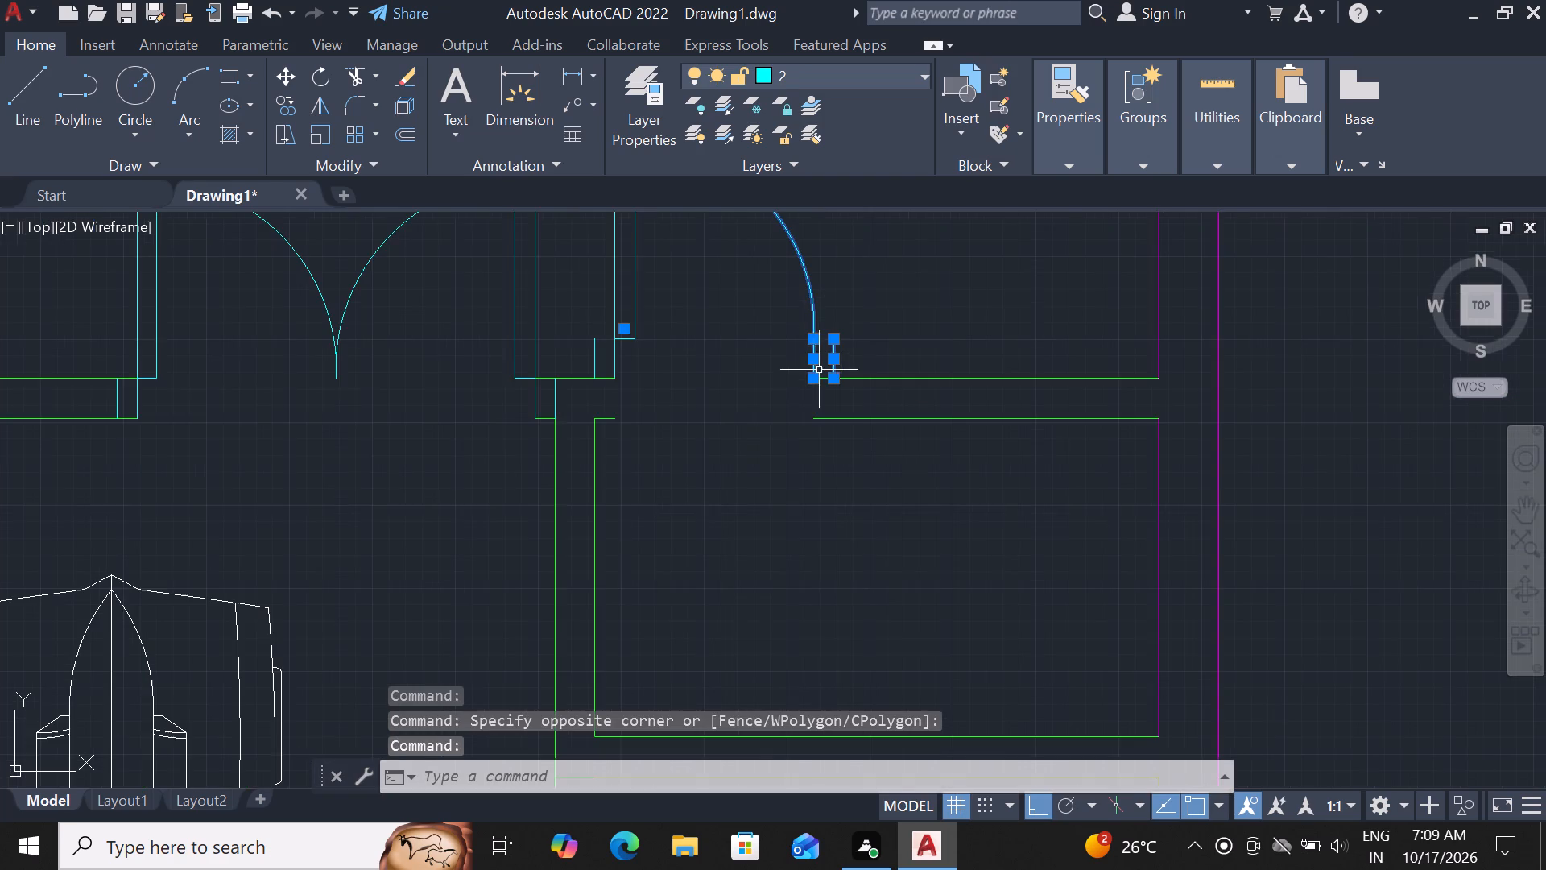
scroll(669, 307, "down", 1)
left_click(650, 304)
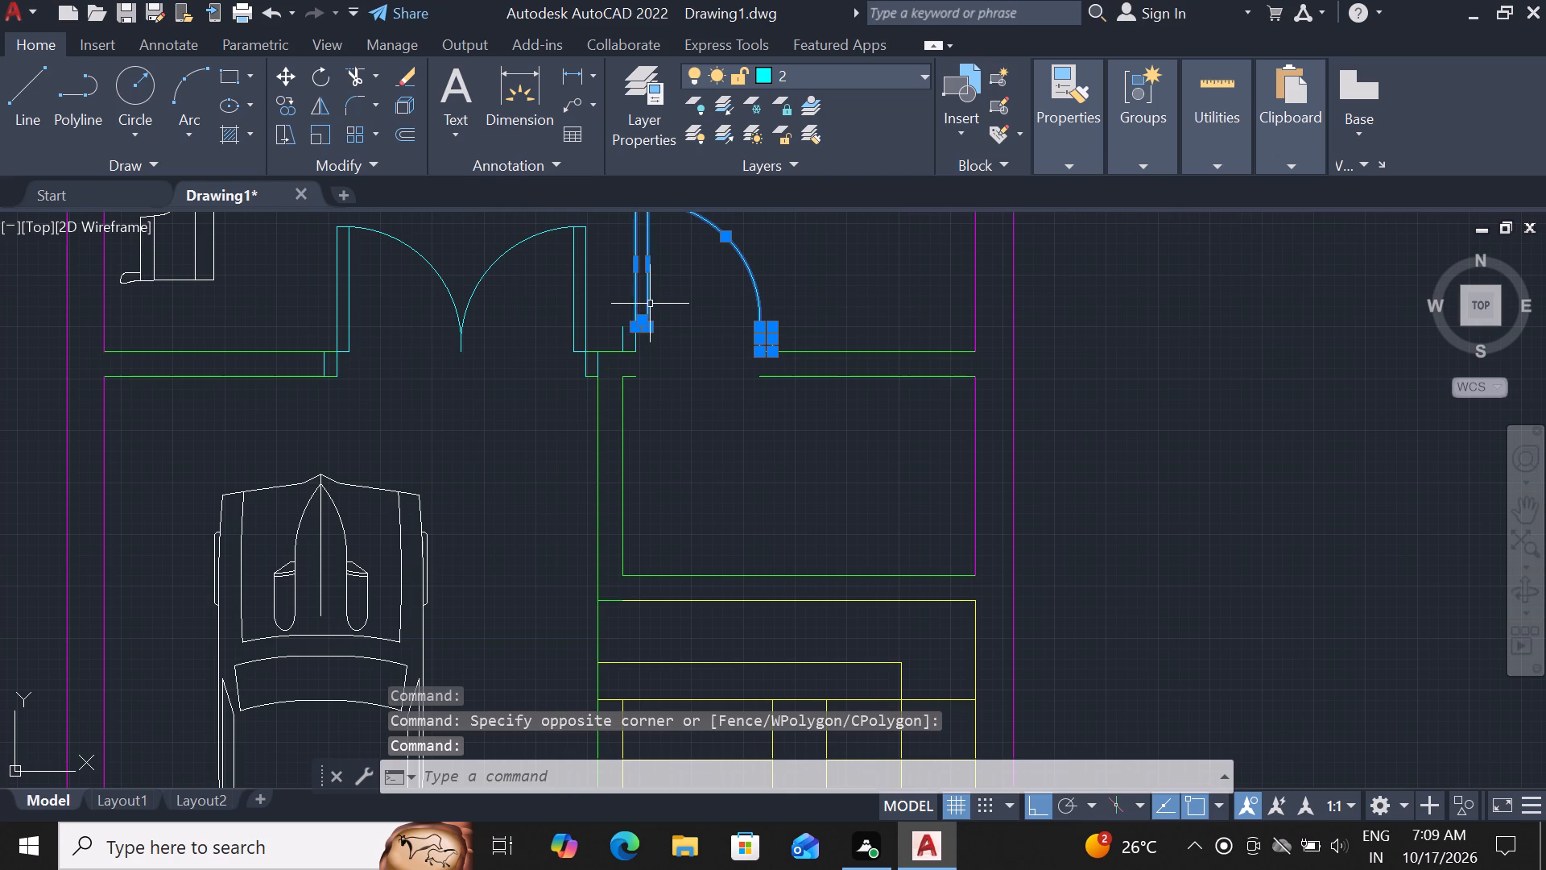
scroll(613, 342, "up", 2)
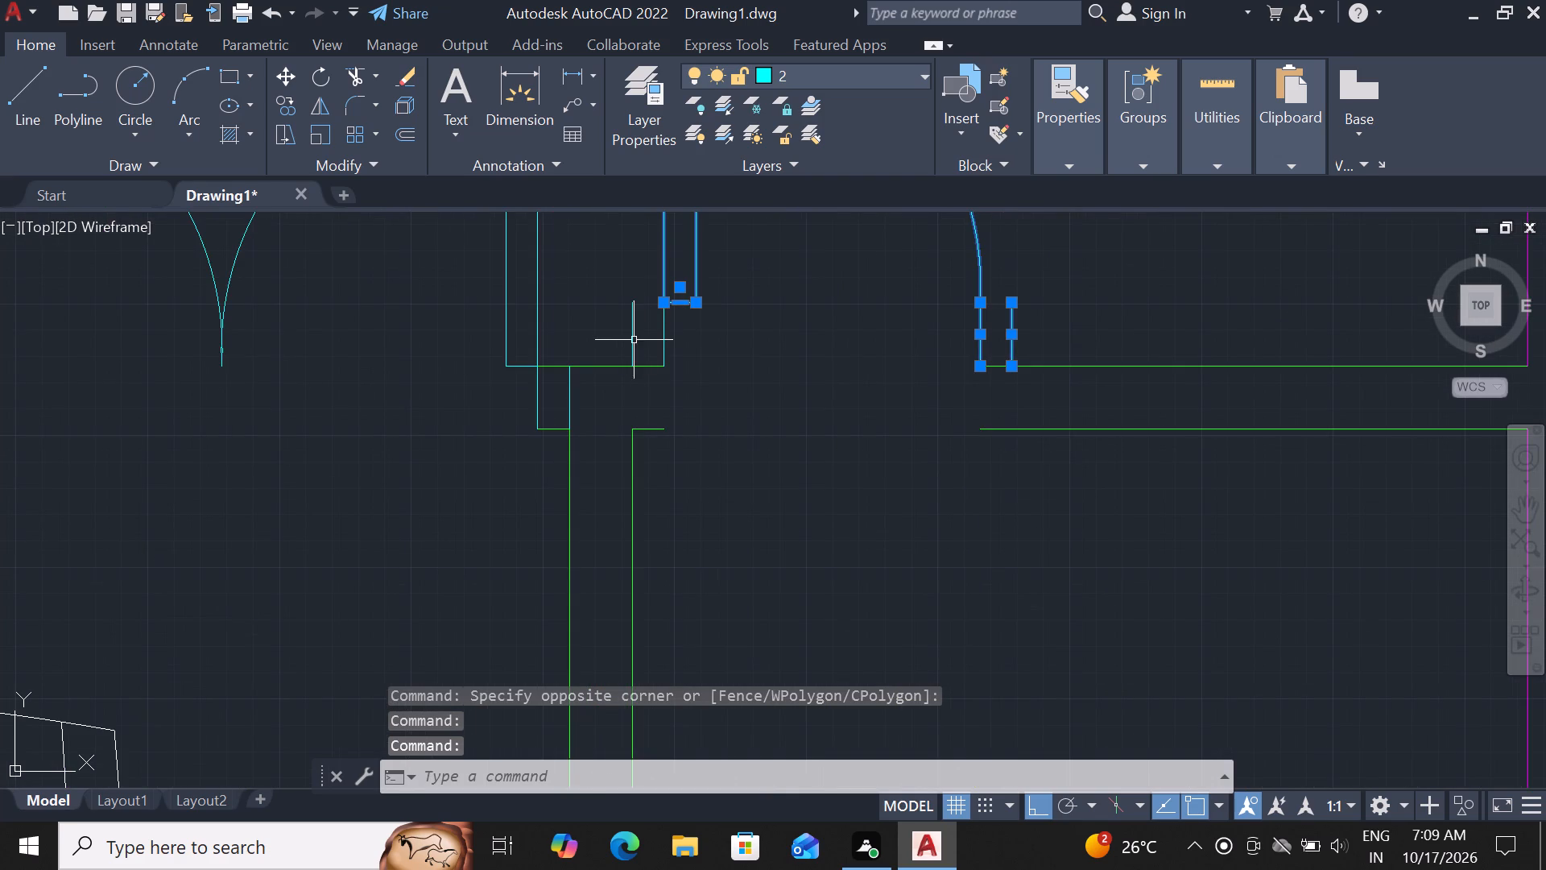
left_click(634, 340)
left_click(659, 346)
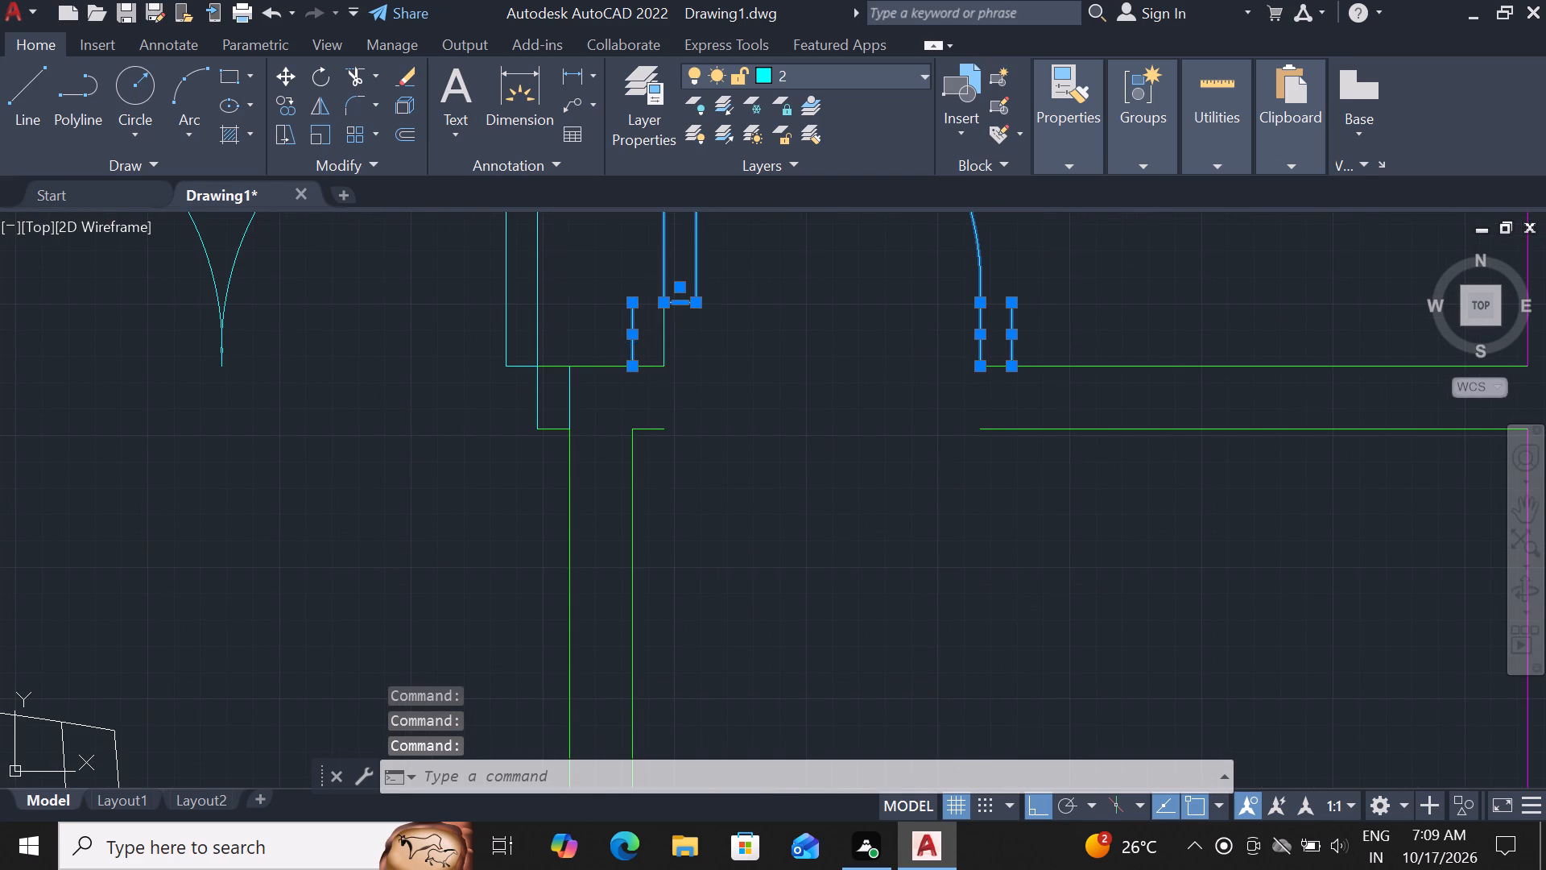
left_click(671, 346)
left_click(661, 346)
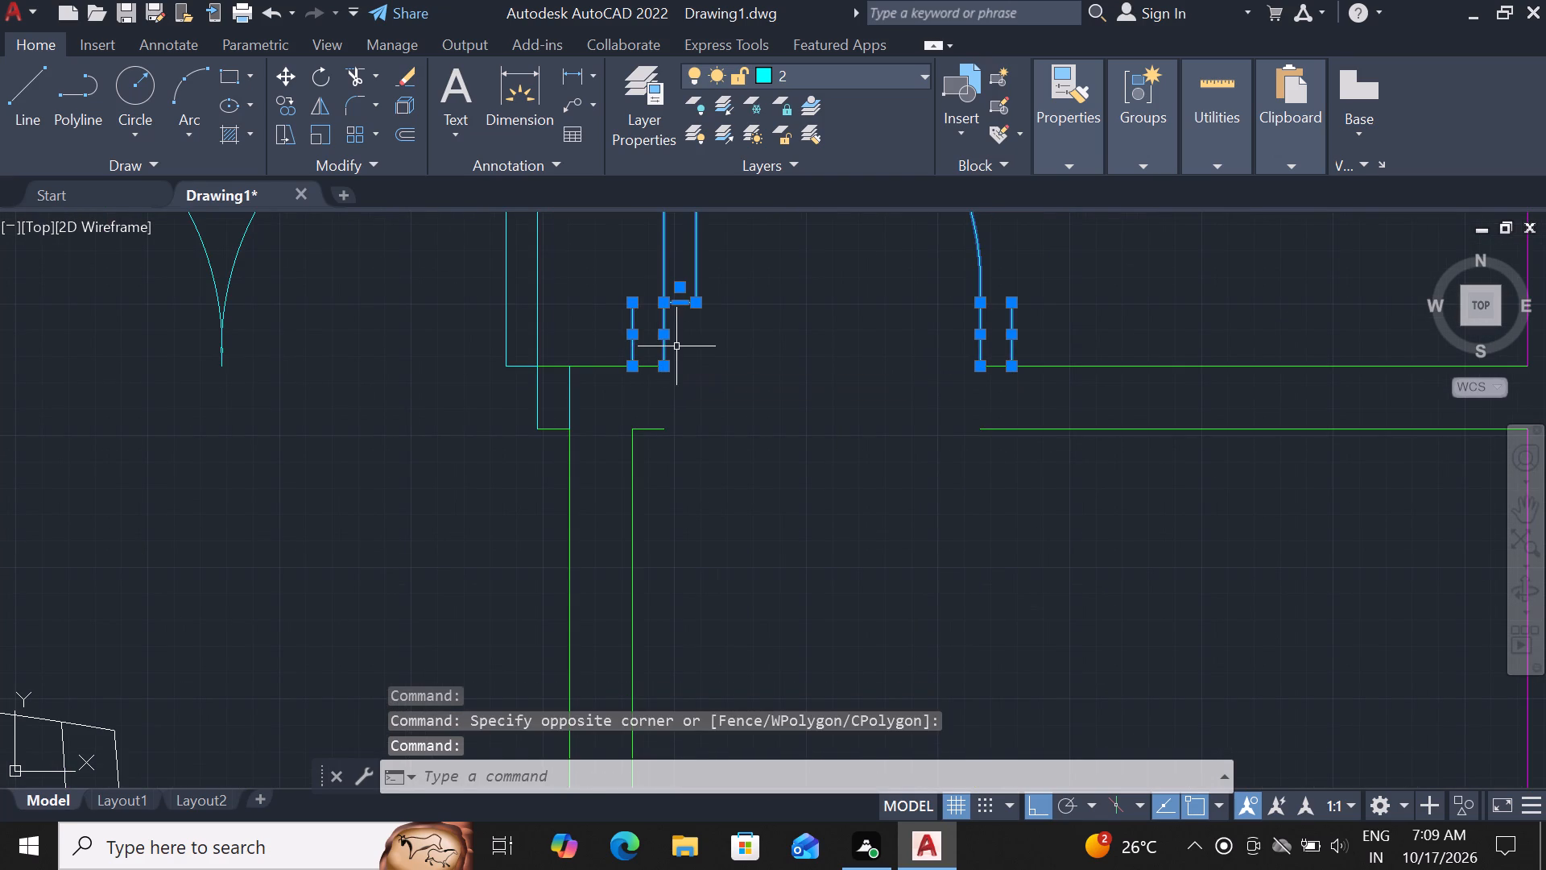
type("M")
key("space")
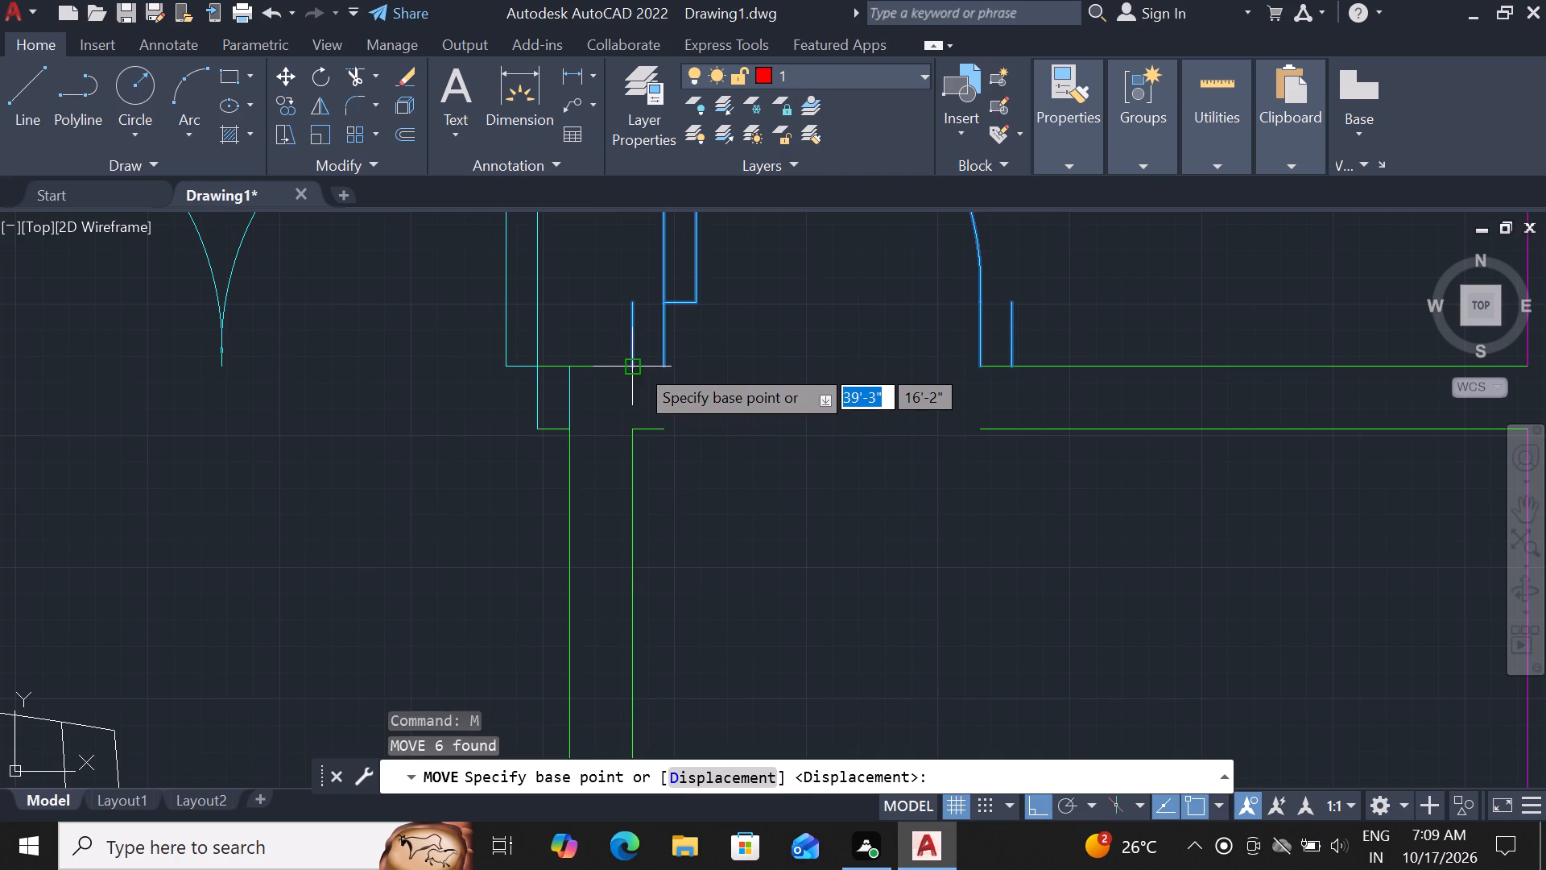
left_click(637, 365)
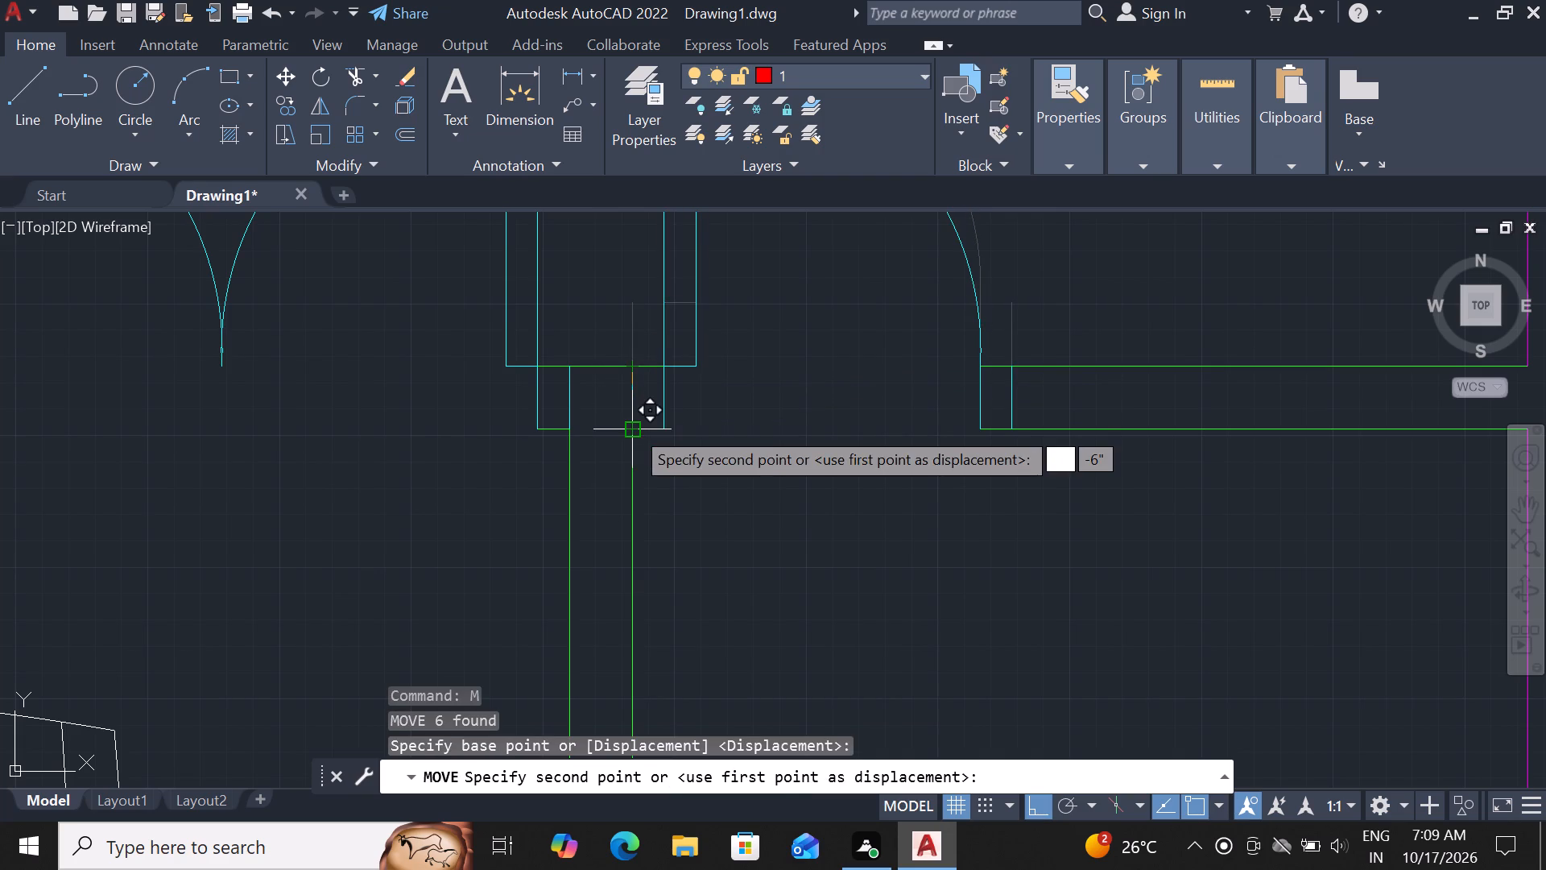
left_click(632, 427)
Delete the double door between the lobby and the parking in the copied plan.
scroll(768, 405, "down", 3)
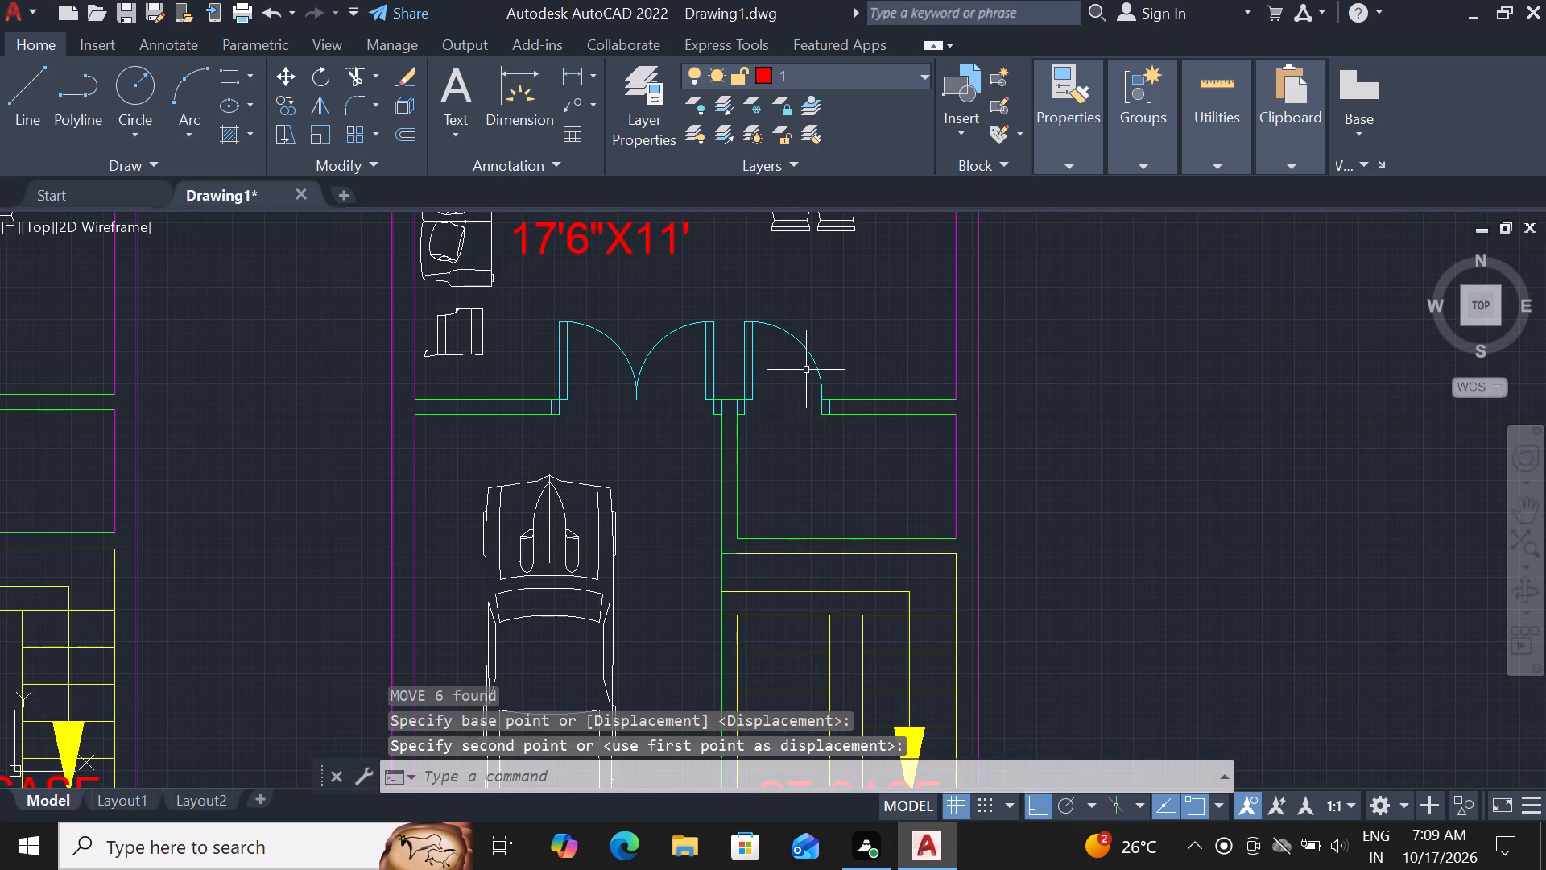
scroll(809, 368, "down", 1)
scroll(795, 456, "down", 1)
scroll(730, 387, "up", 2)
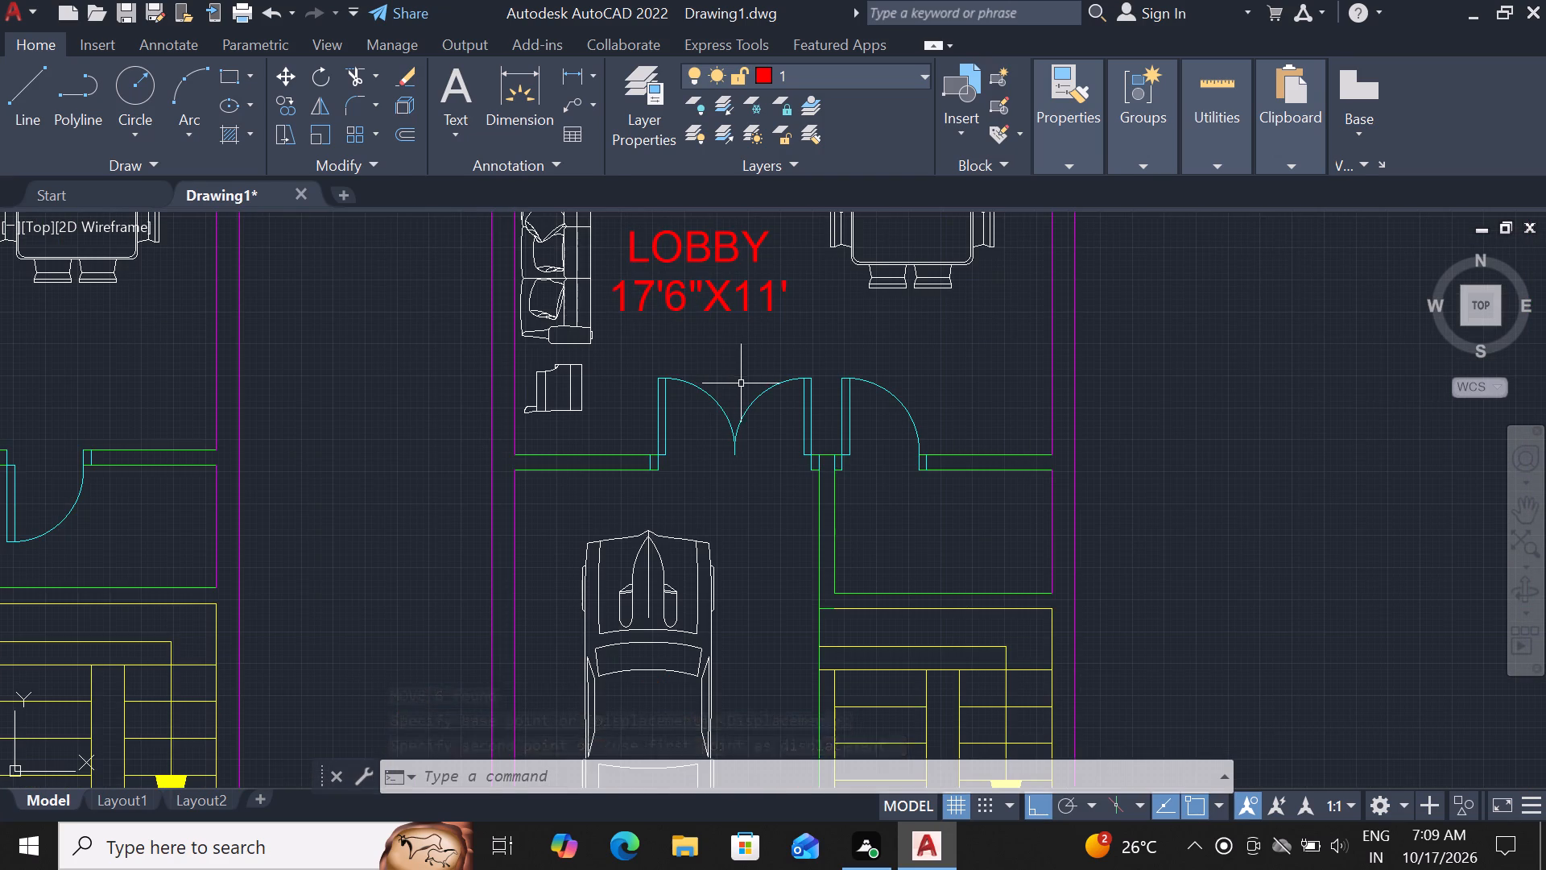
scroll(742, 396, "up", 1)
scroll(738, 495, "up", 1)
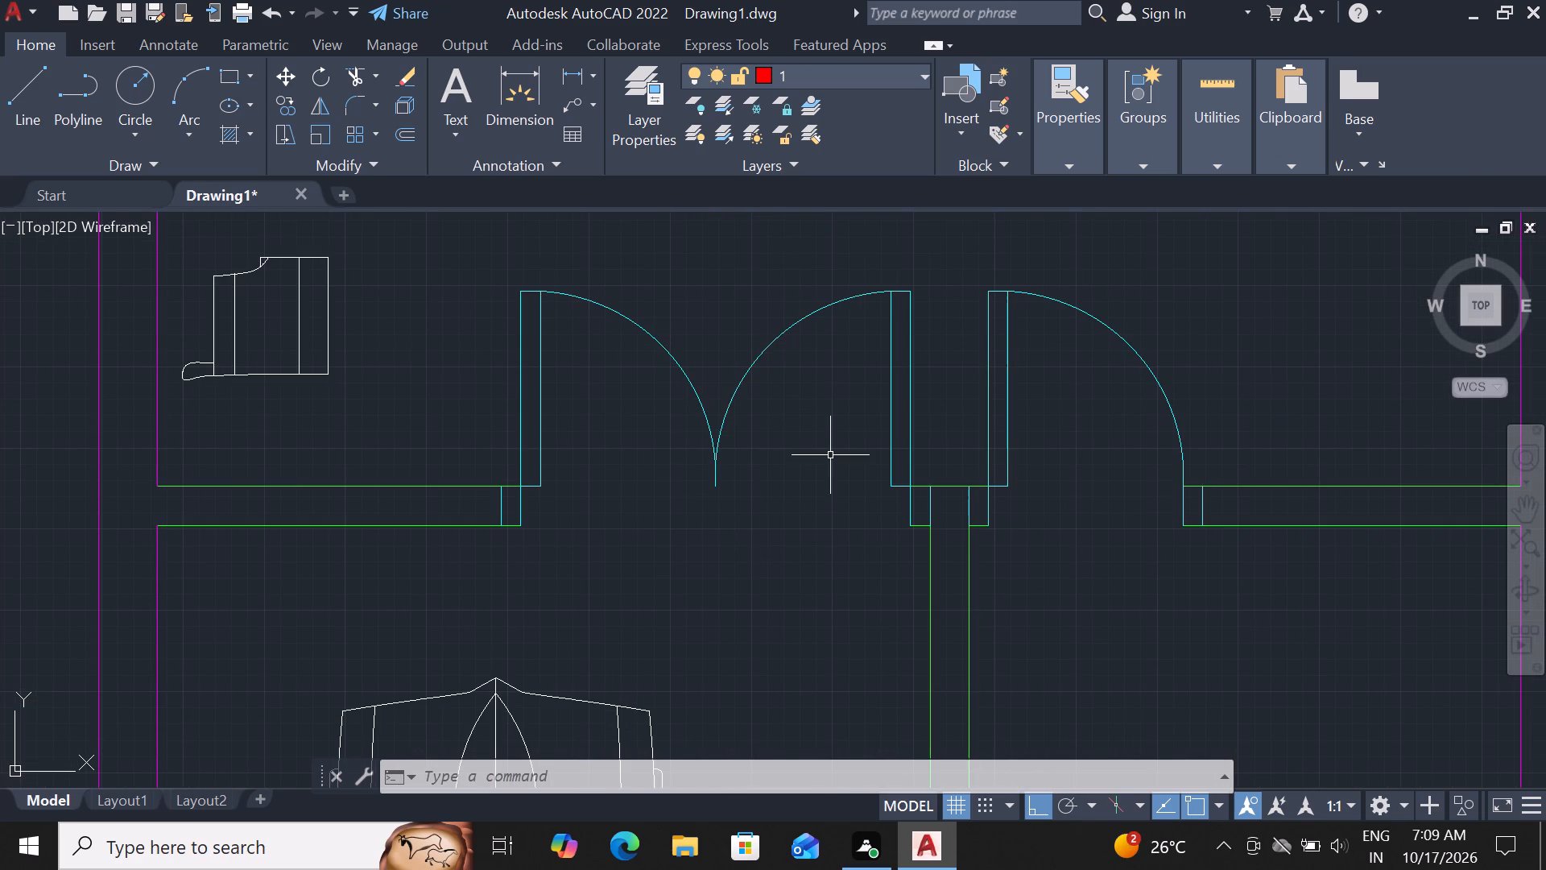
left_click_drag(931, 397, 469, 376)
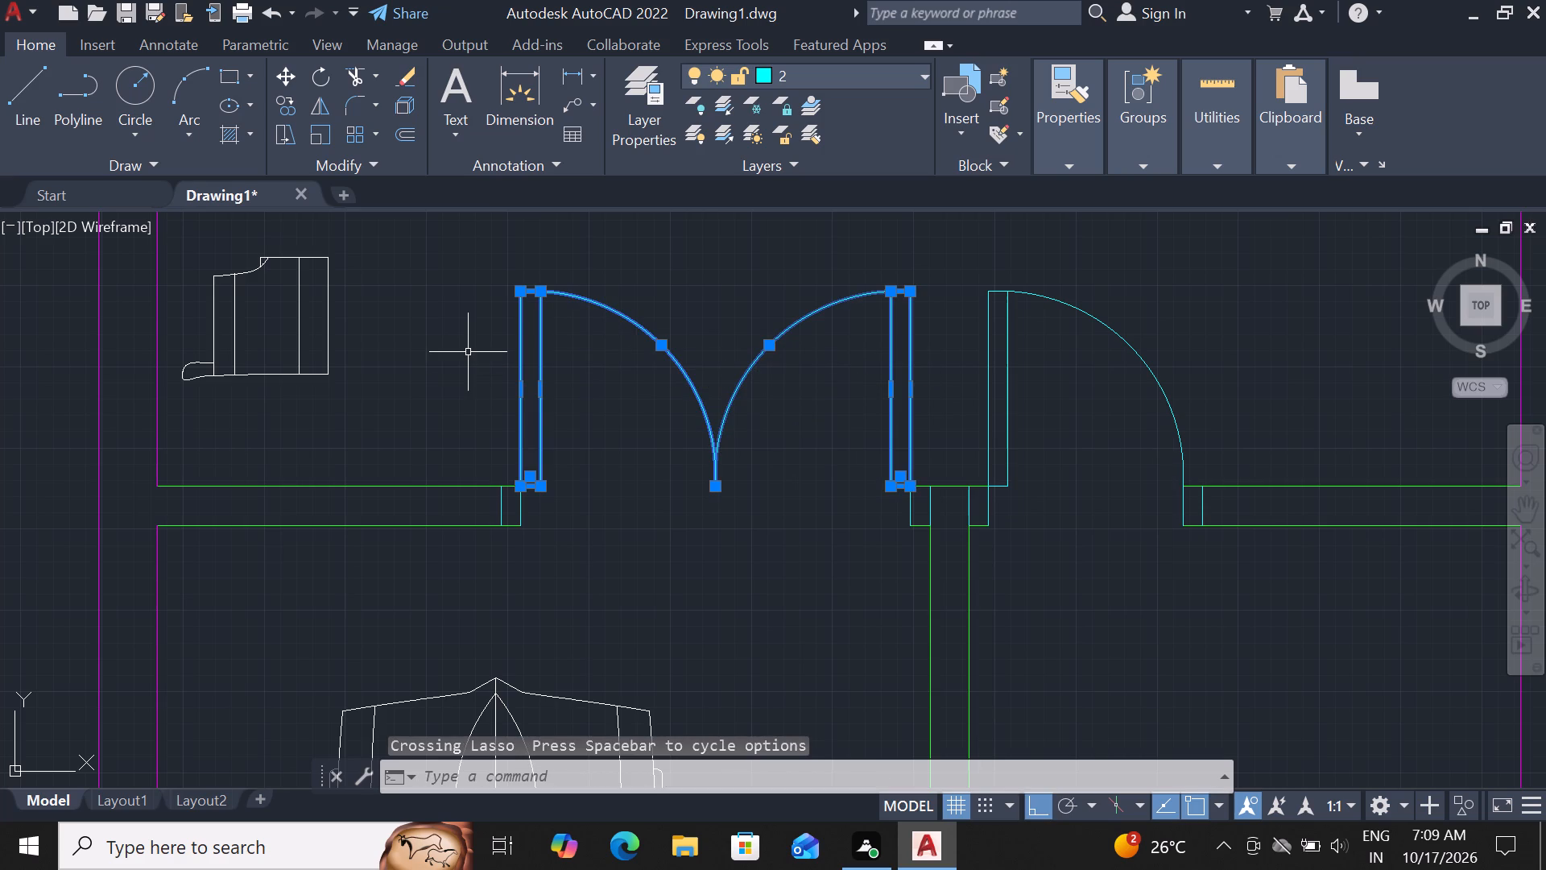
key("Delete")
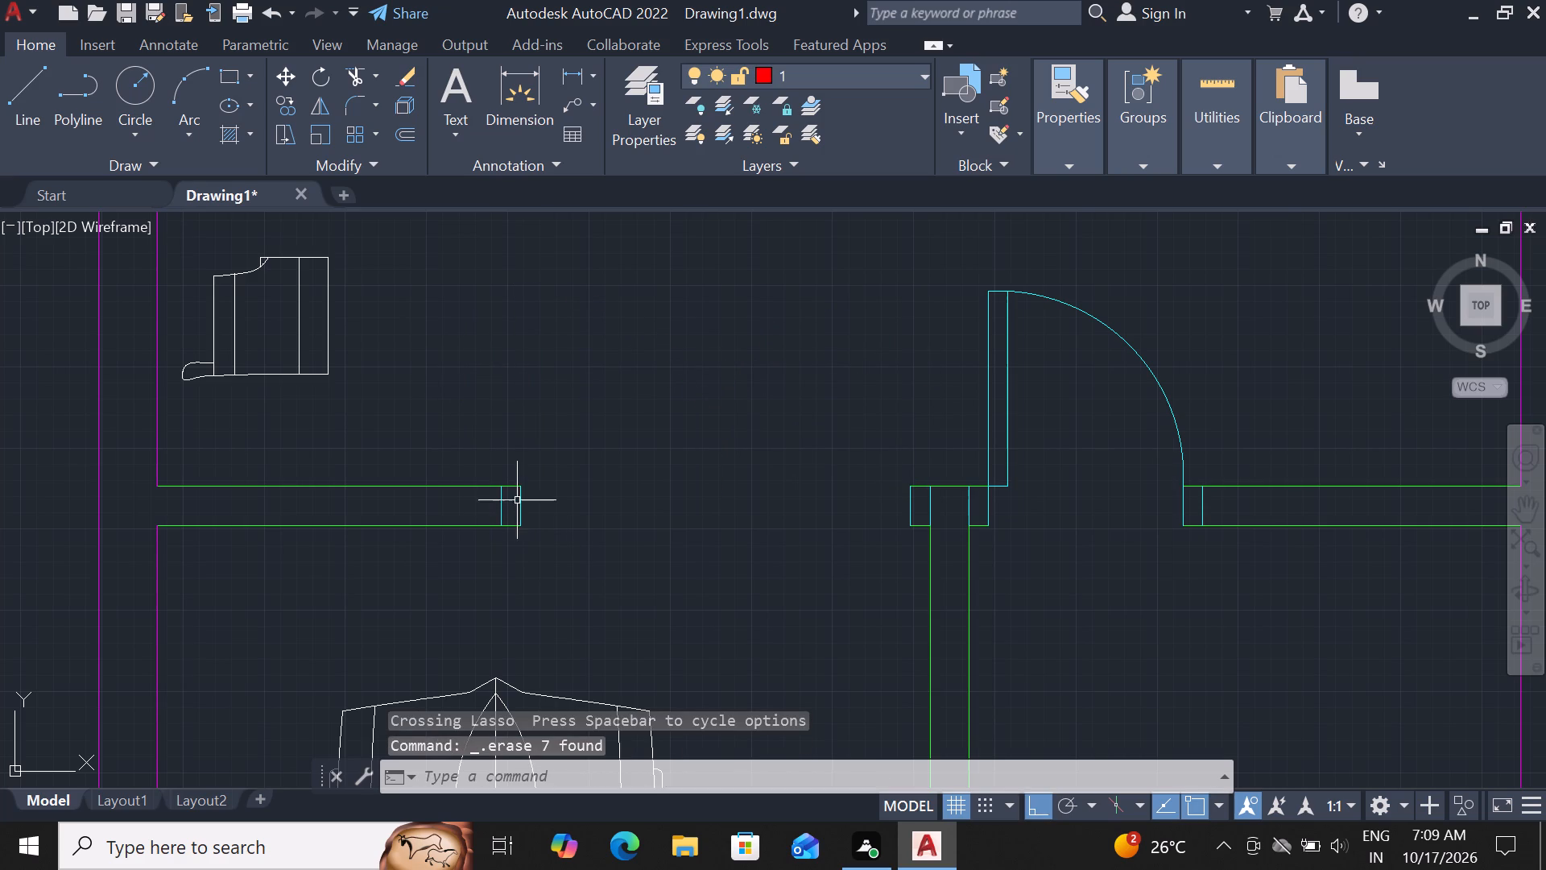
Delete the leftover jamb lines on both sides of the removed double door's opening in the copied plan.
left_click(520, 501)
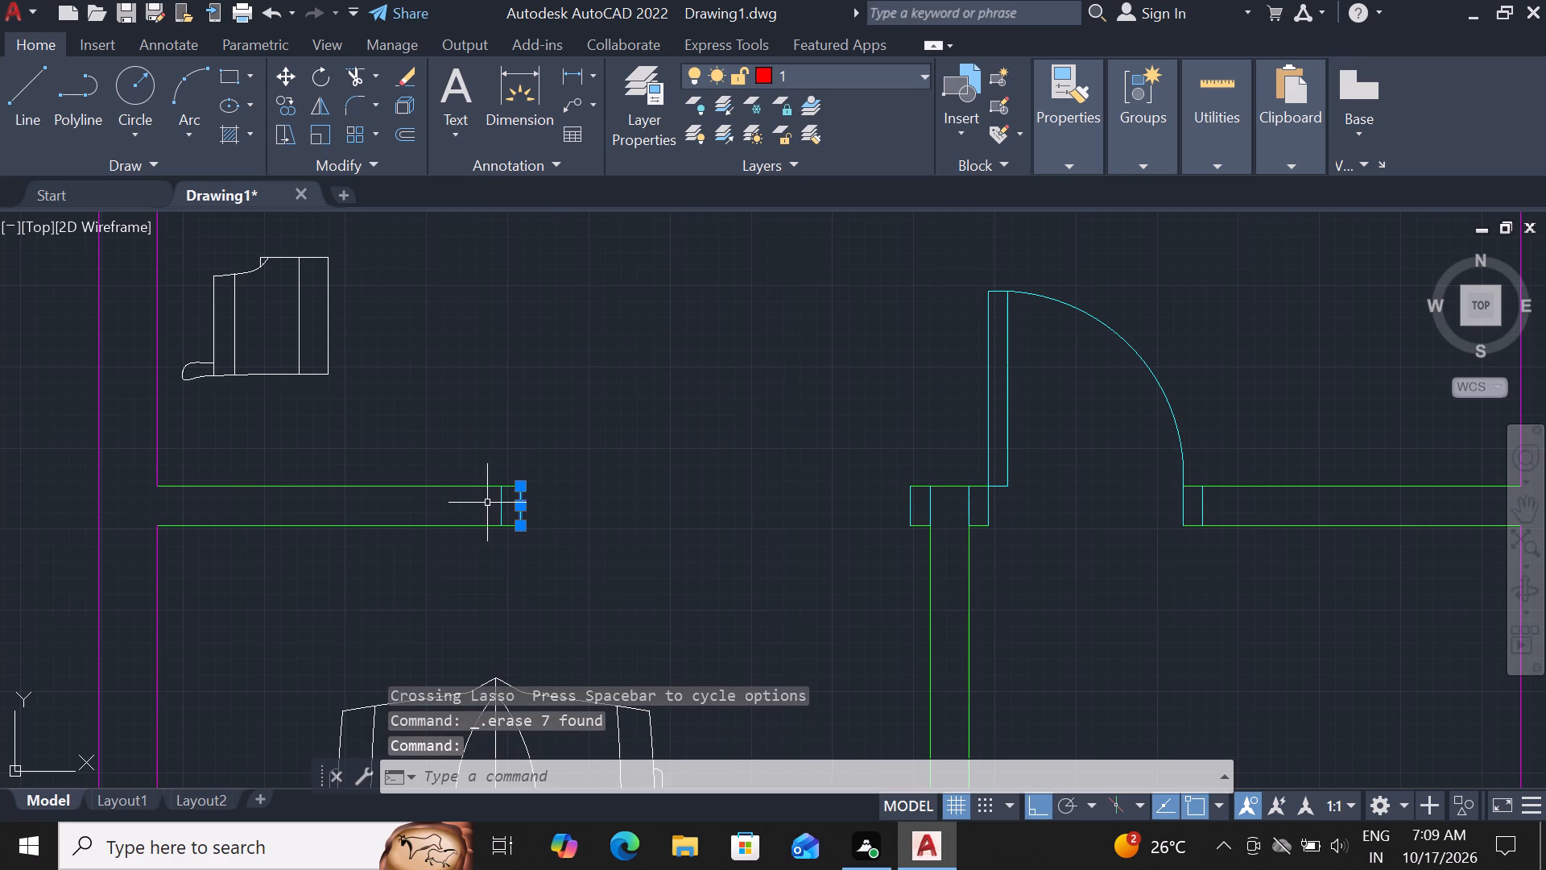
left_click(498, 502)
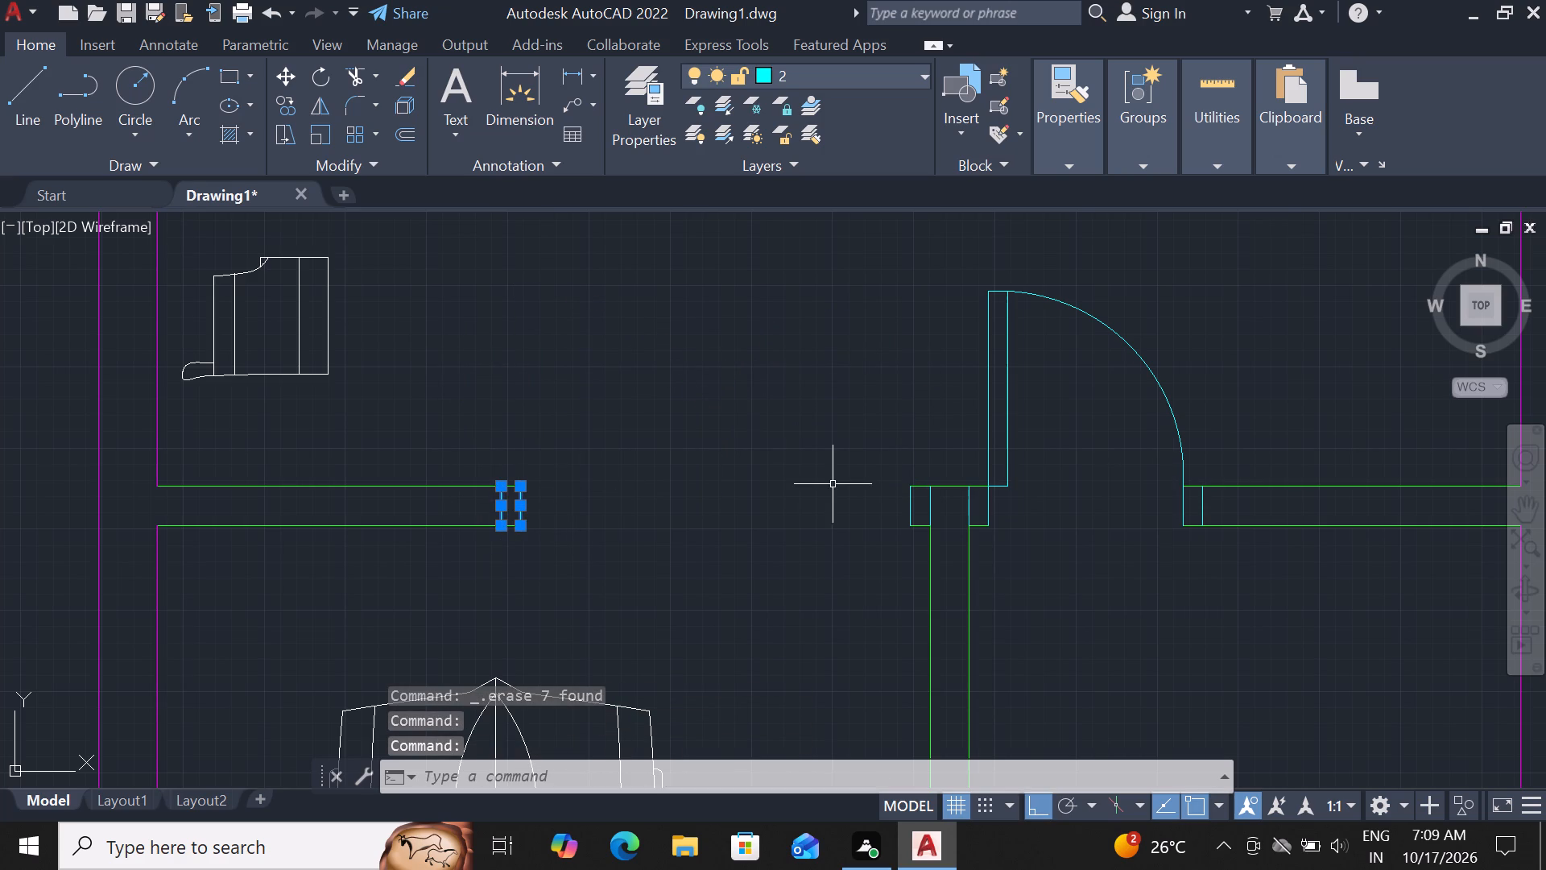
left_click(911, 499)
left_click_drag(938, 500, 922, 503)
key("Delete")
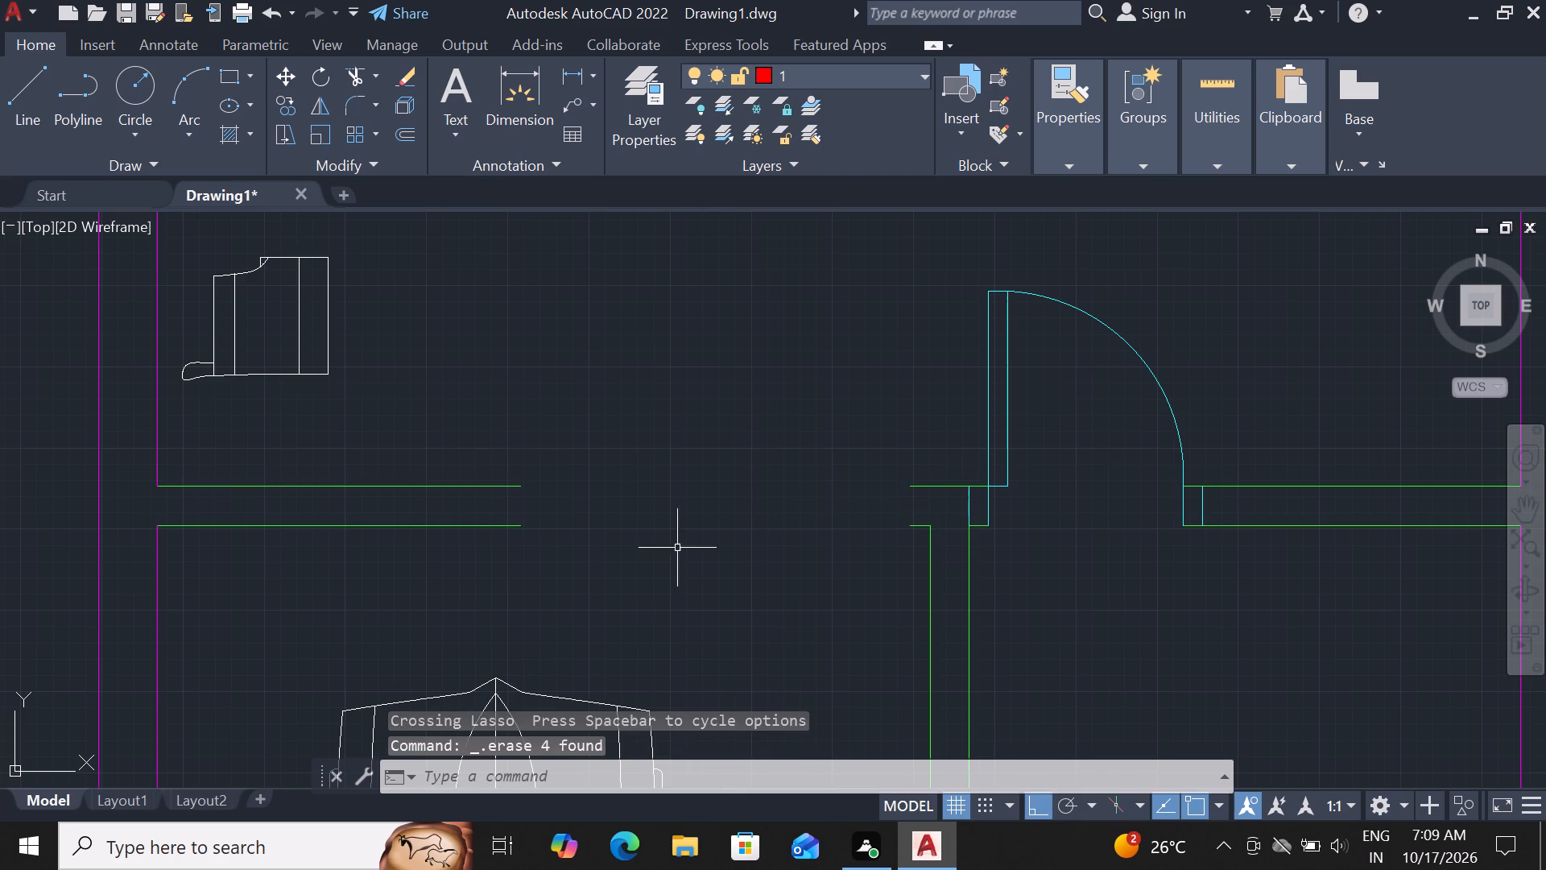
Delete the car block from the parking area of the copied plan.
scroll(578, 516, "down", 2)
left_click(564, 660)
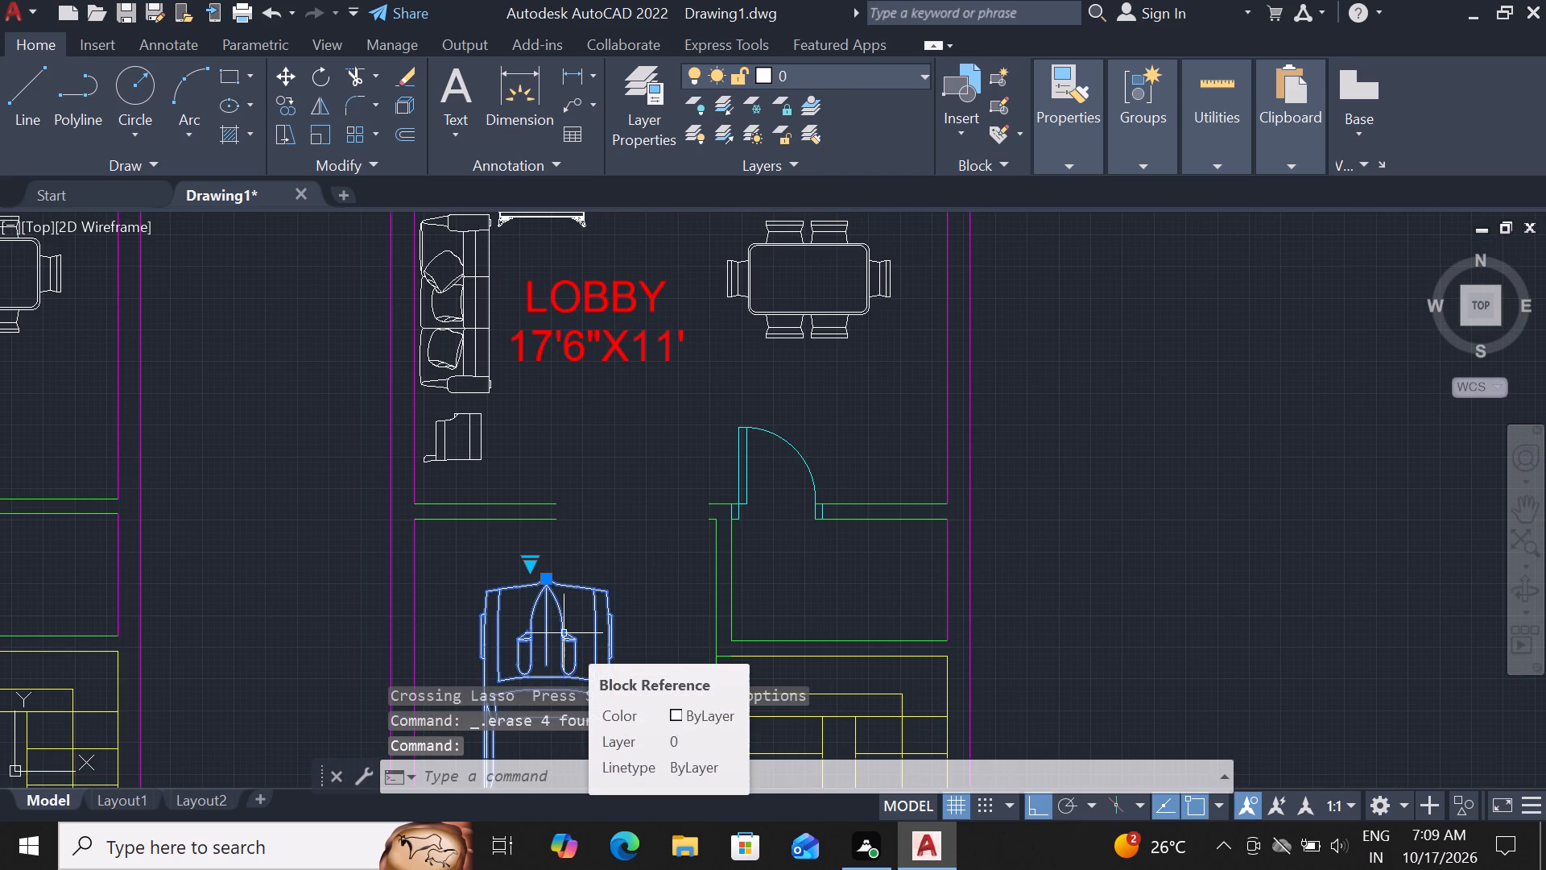
key("Delete")
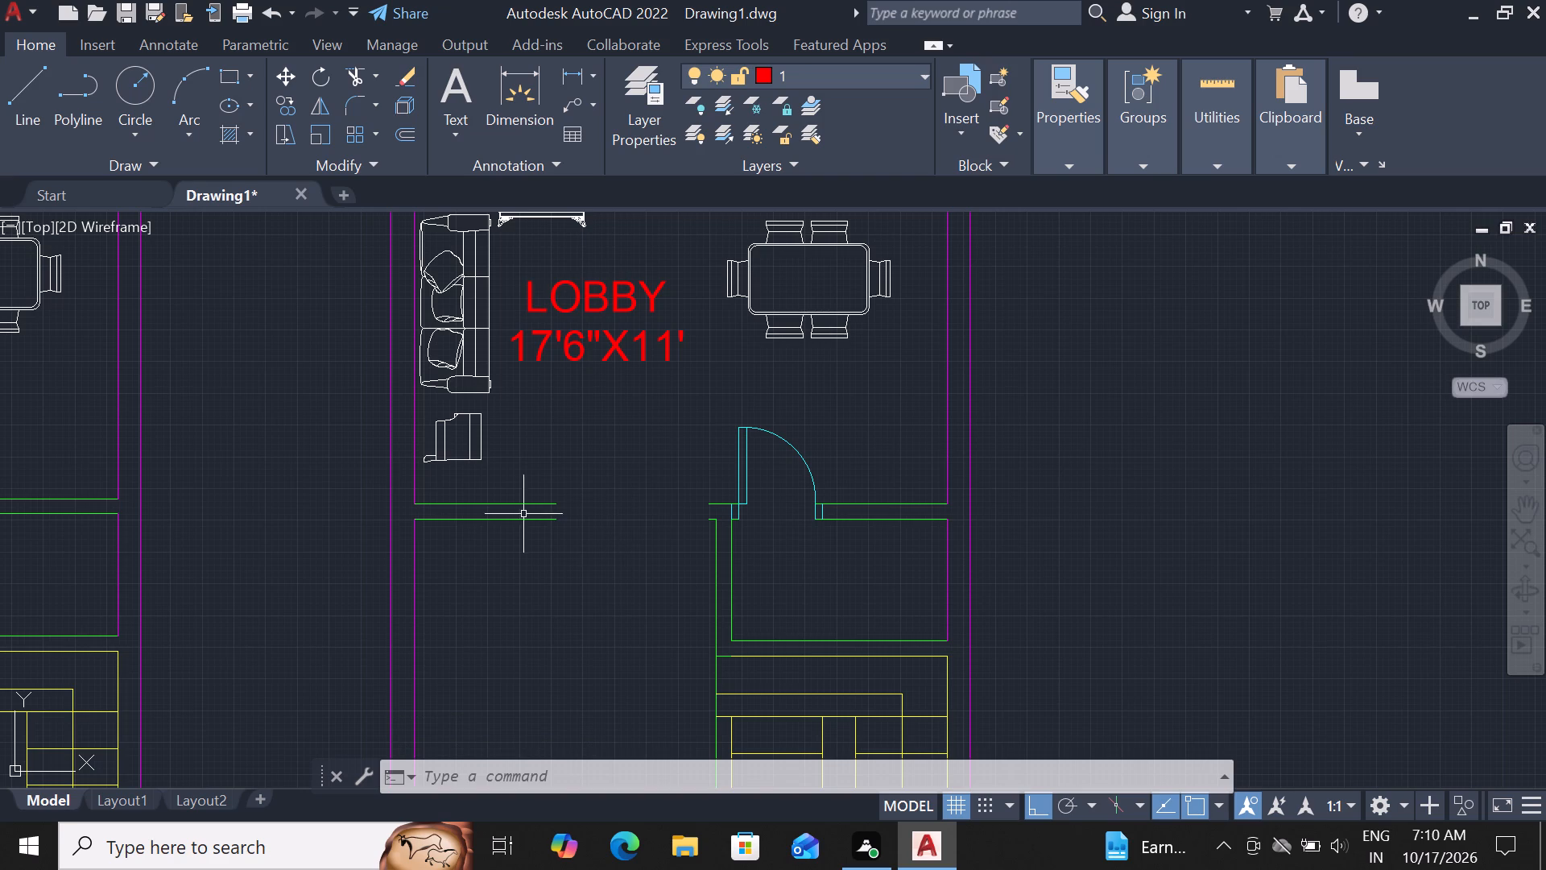
Delete the two wall lines between the lobby and the parking, on the outer-wall side of the former double door.
left_click(496, 503)
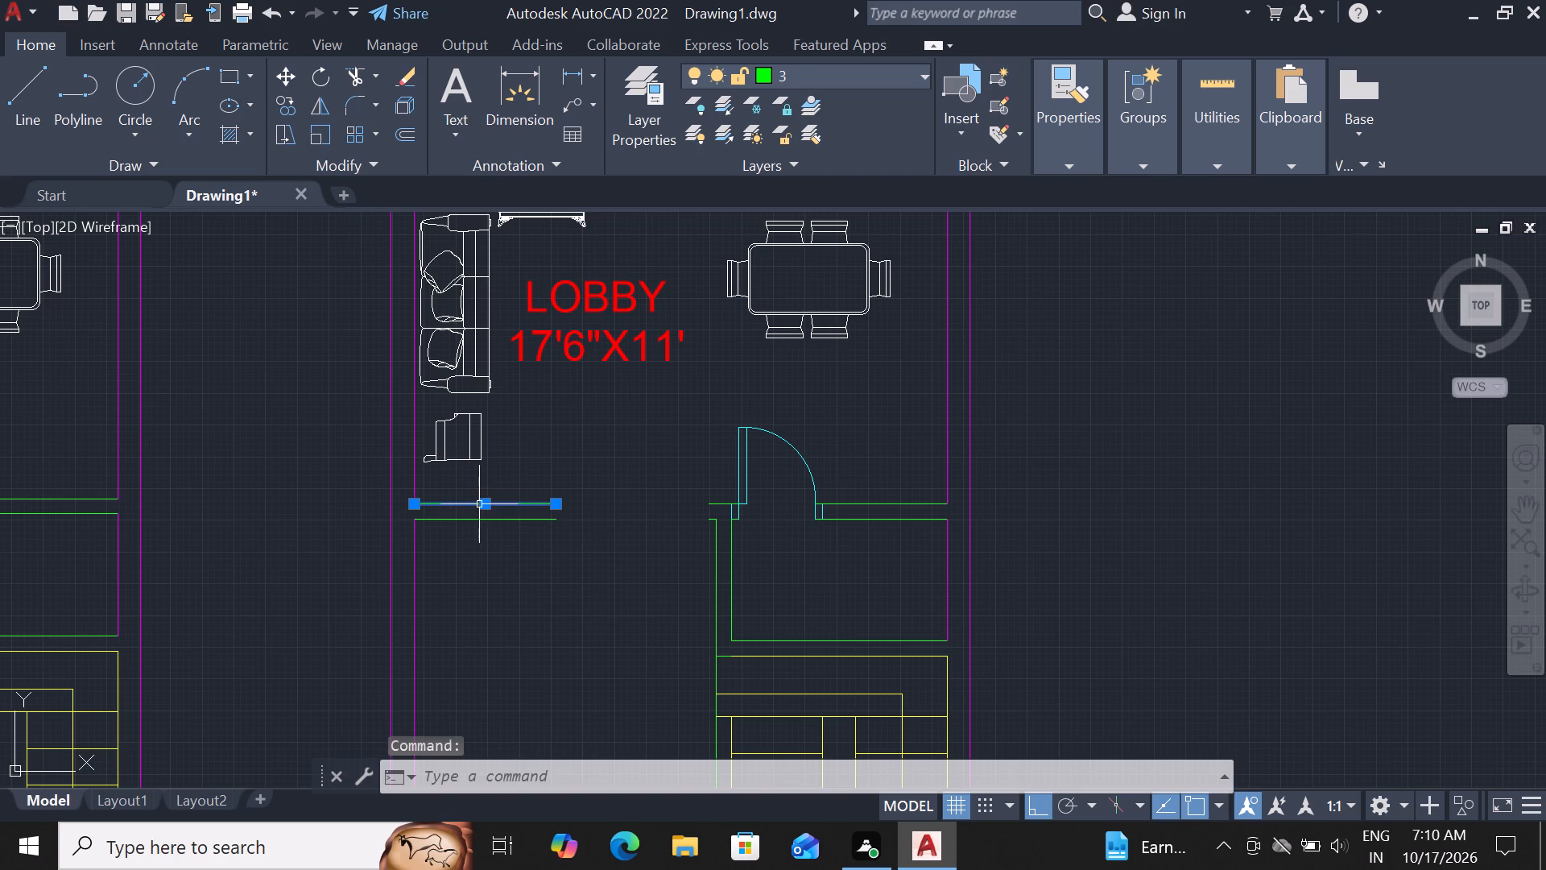
key("Delete")
left_click(486, 520)
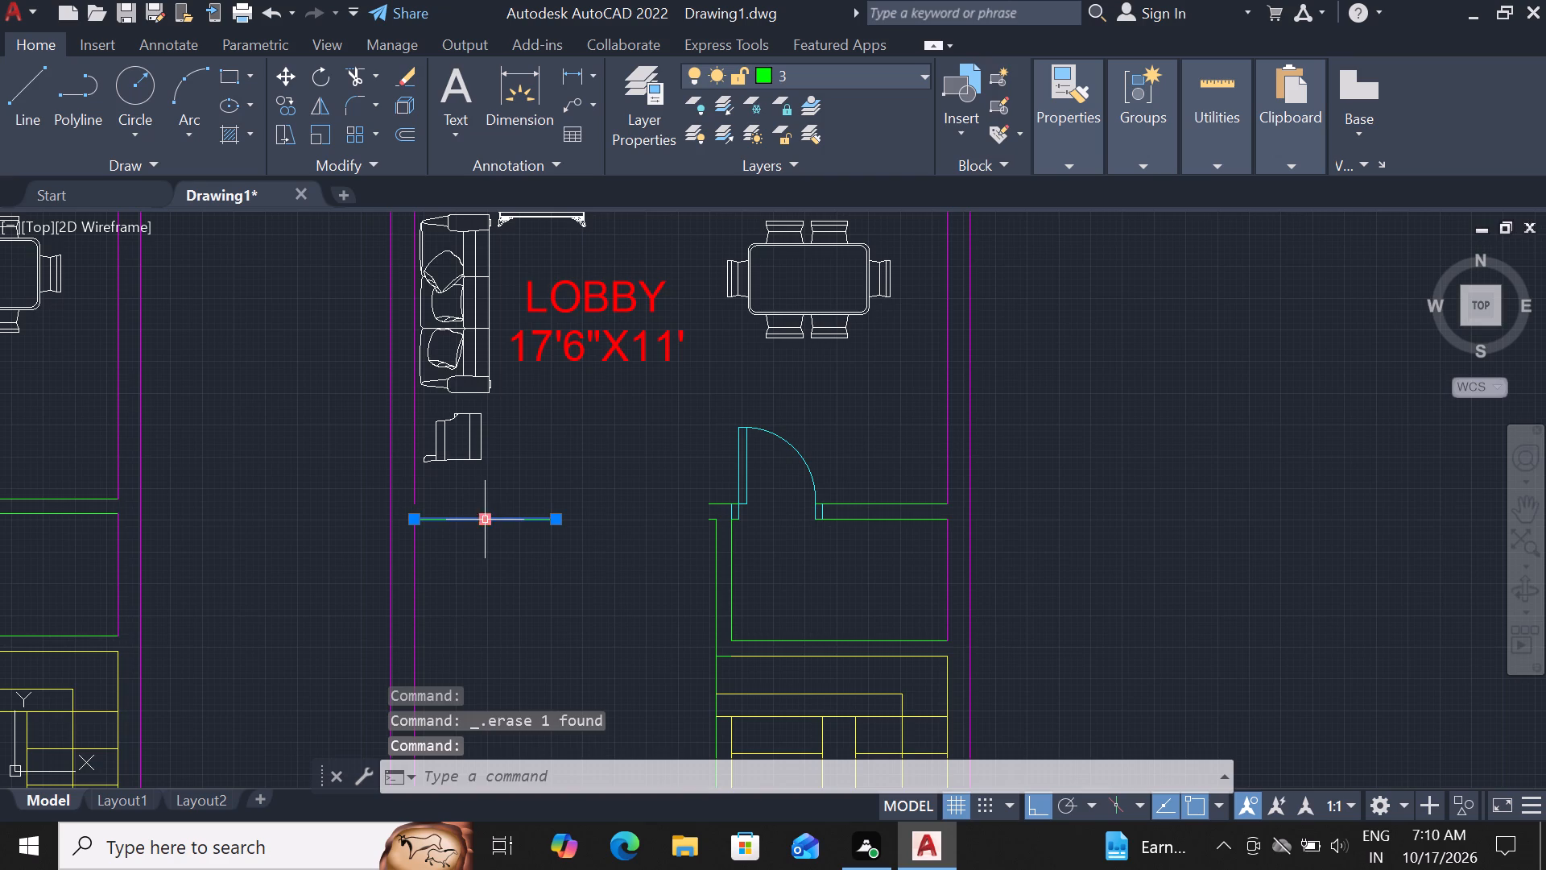
key("Delete")
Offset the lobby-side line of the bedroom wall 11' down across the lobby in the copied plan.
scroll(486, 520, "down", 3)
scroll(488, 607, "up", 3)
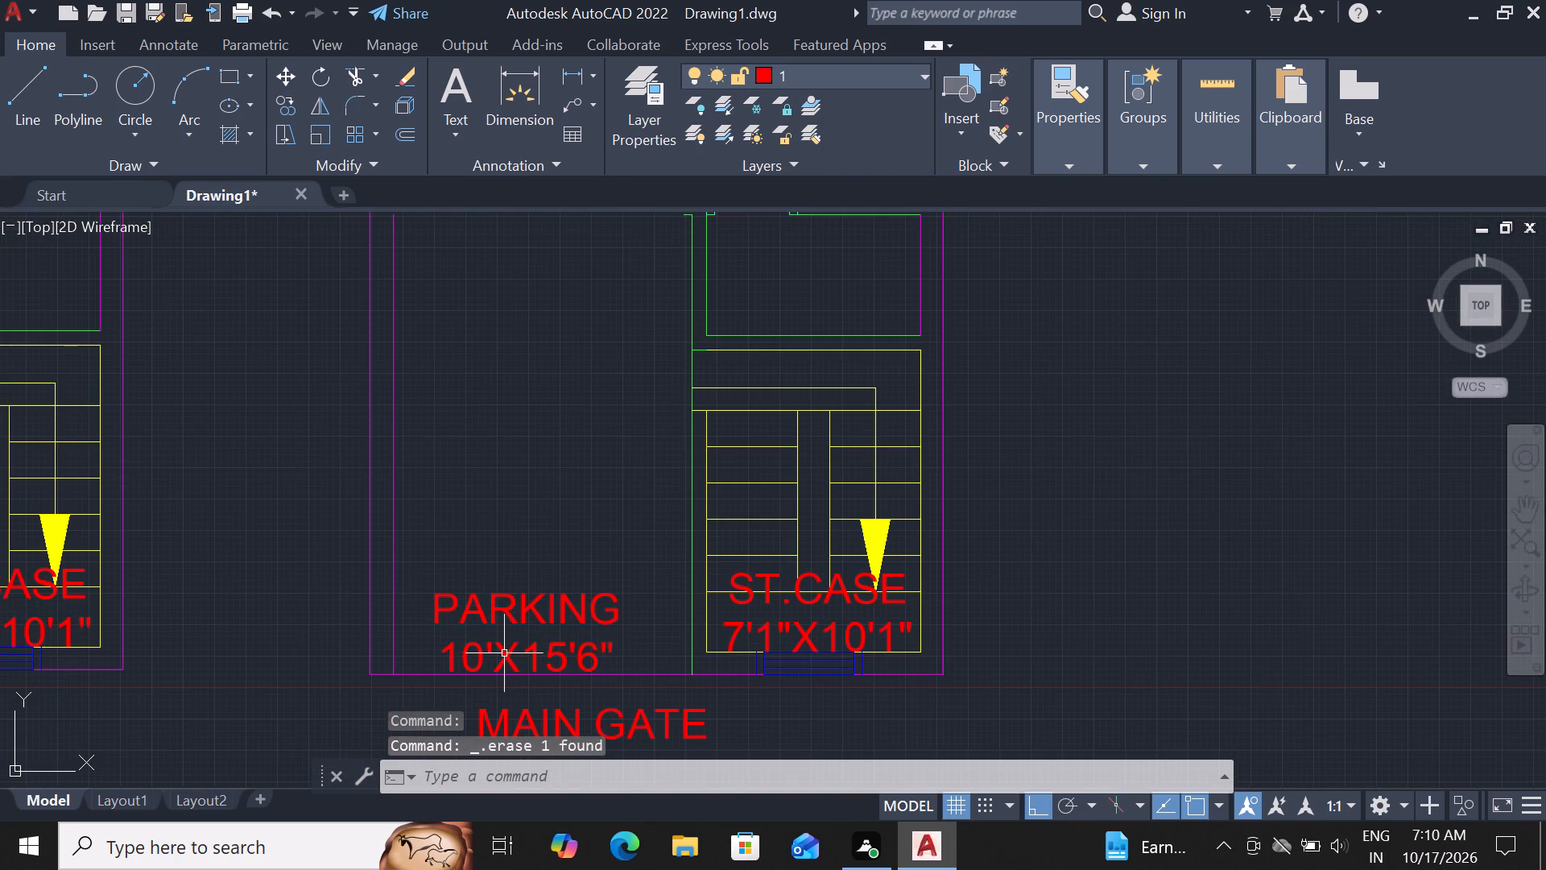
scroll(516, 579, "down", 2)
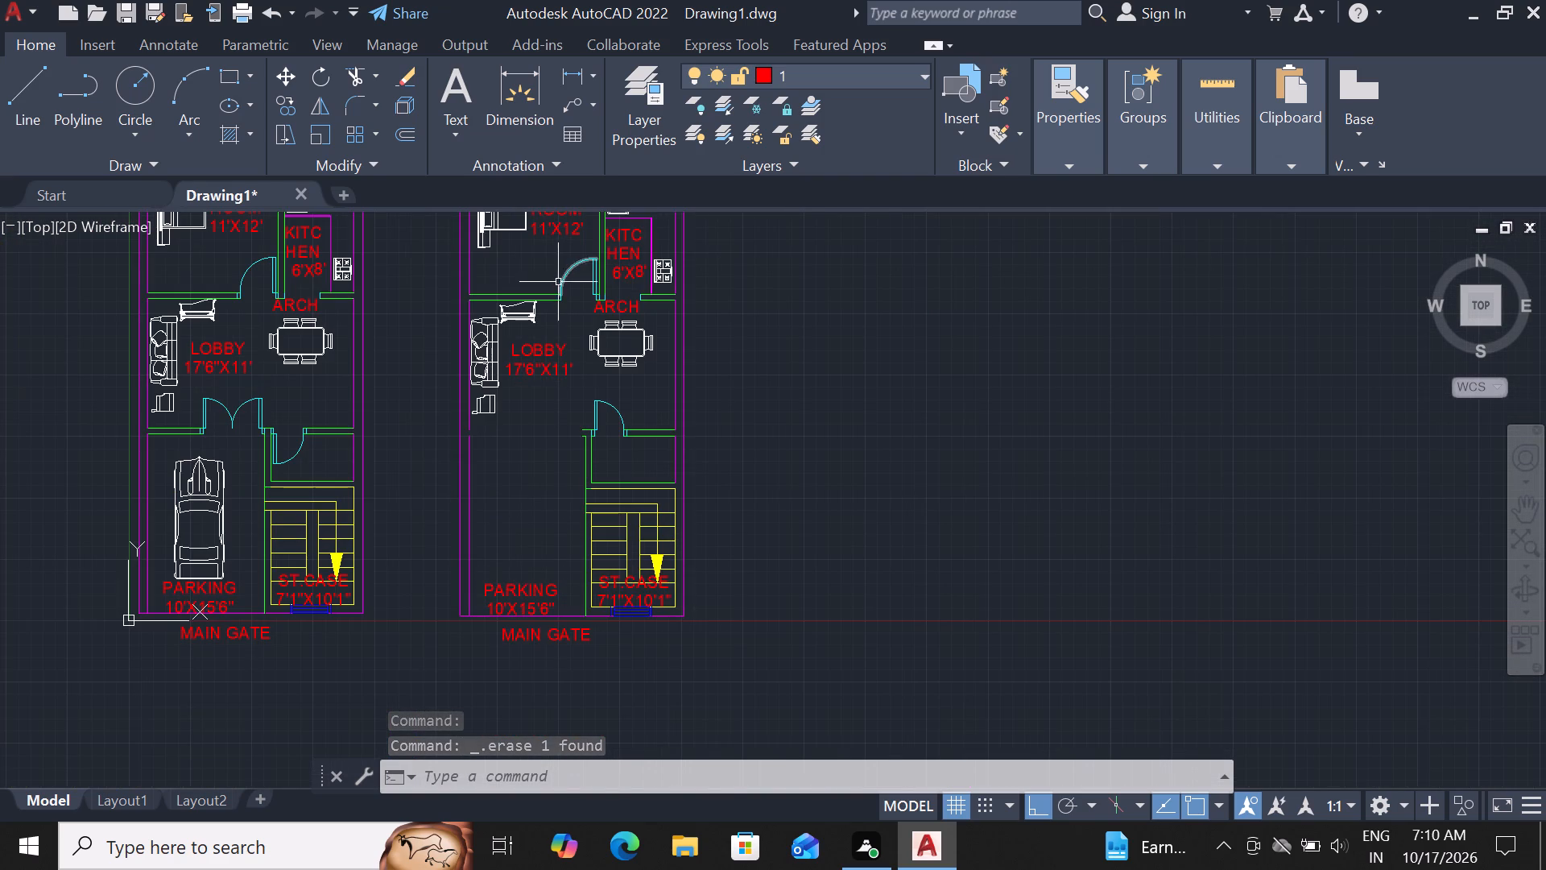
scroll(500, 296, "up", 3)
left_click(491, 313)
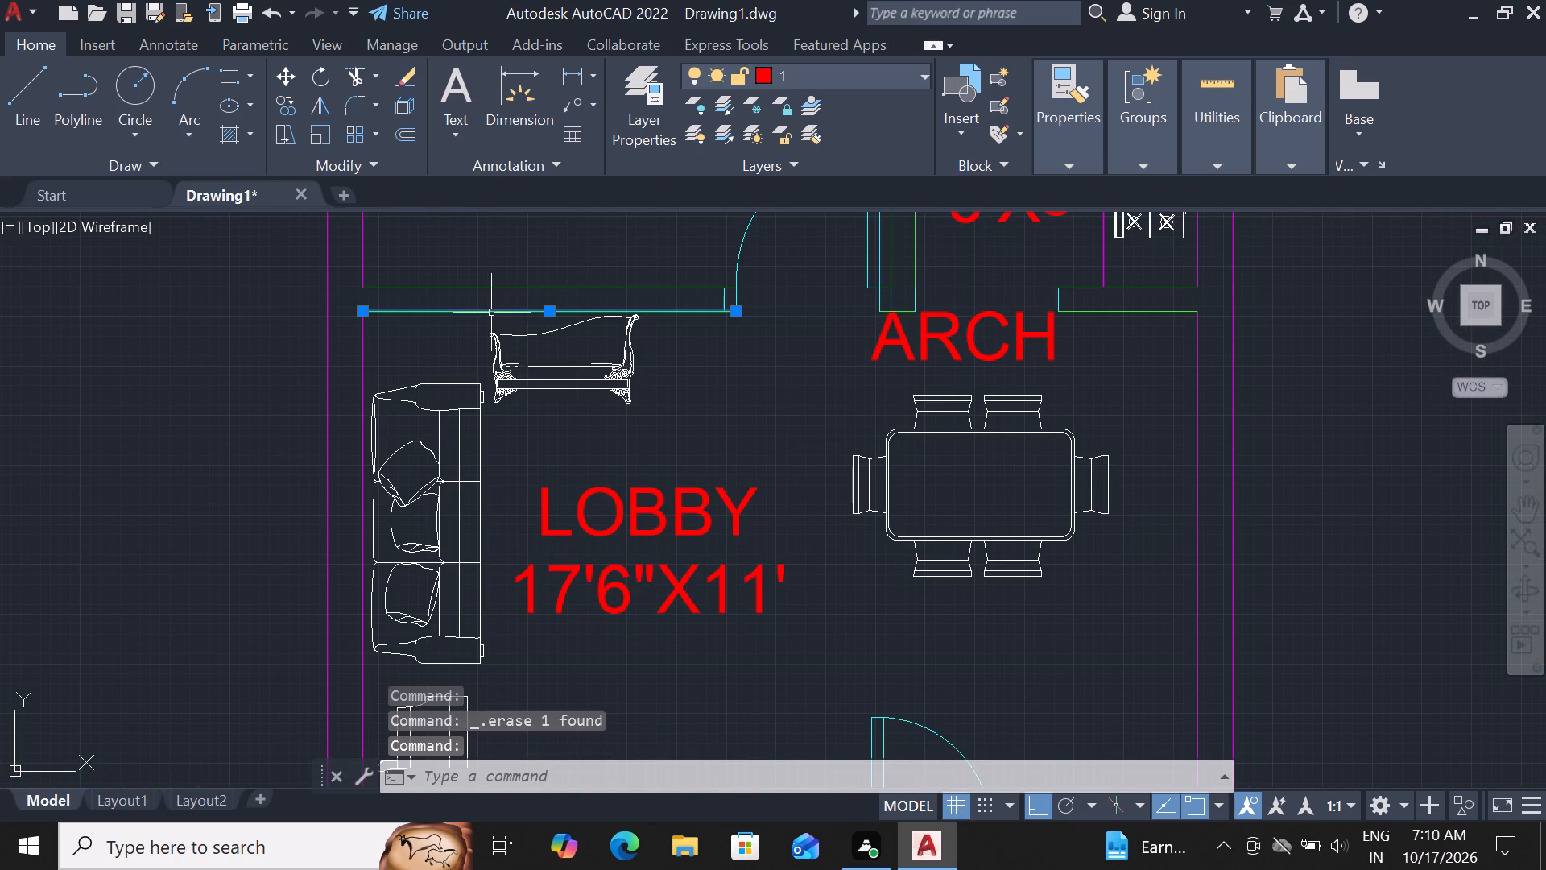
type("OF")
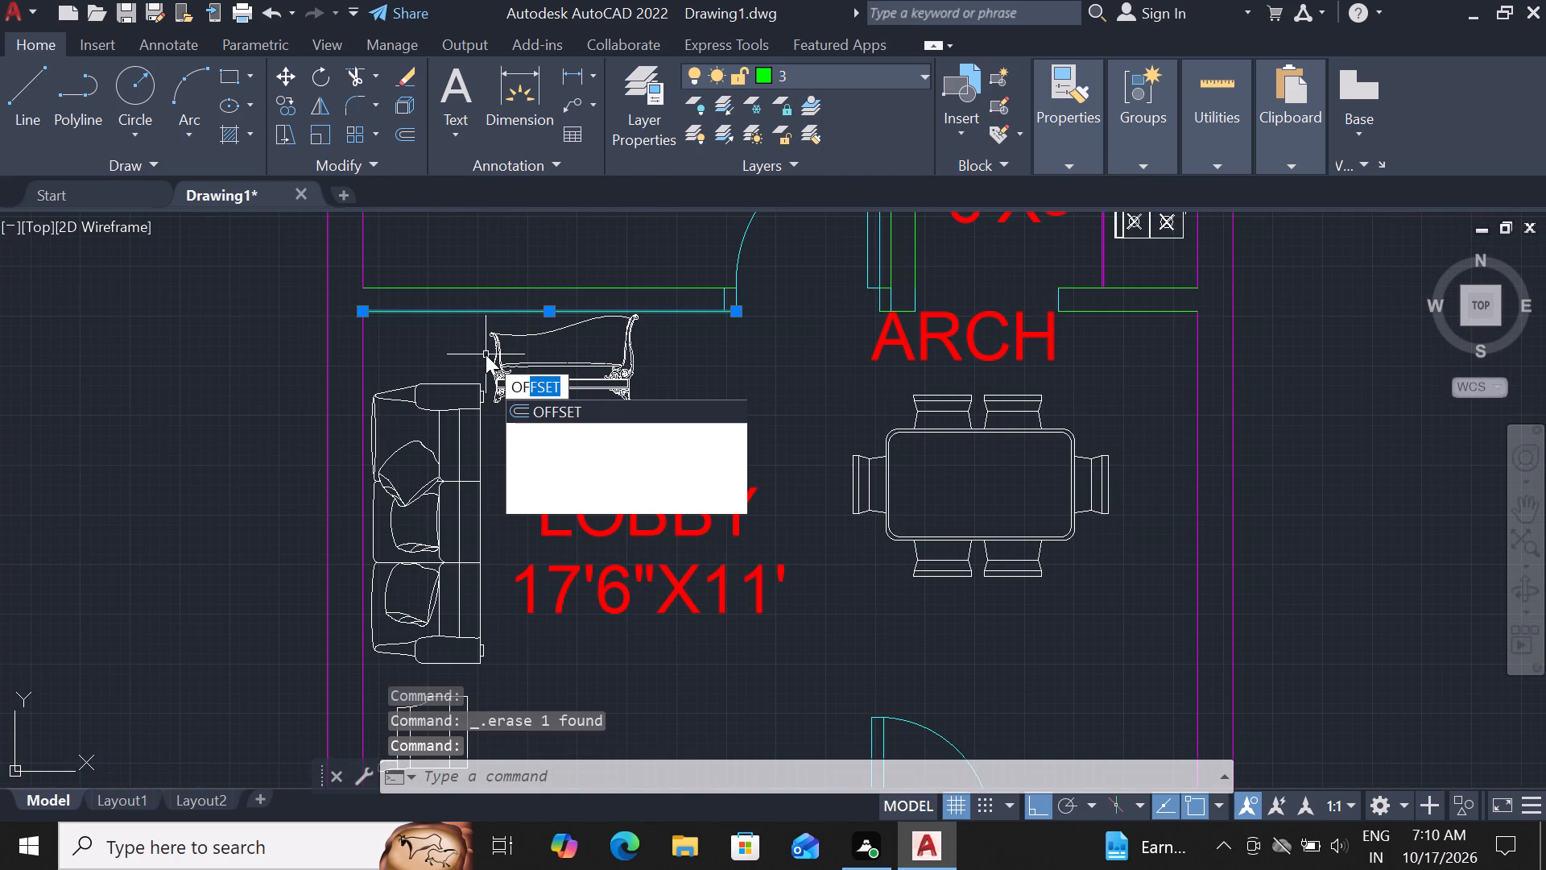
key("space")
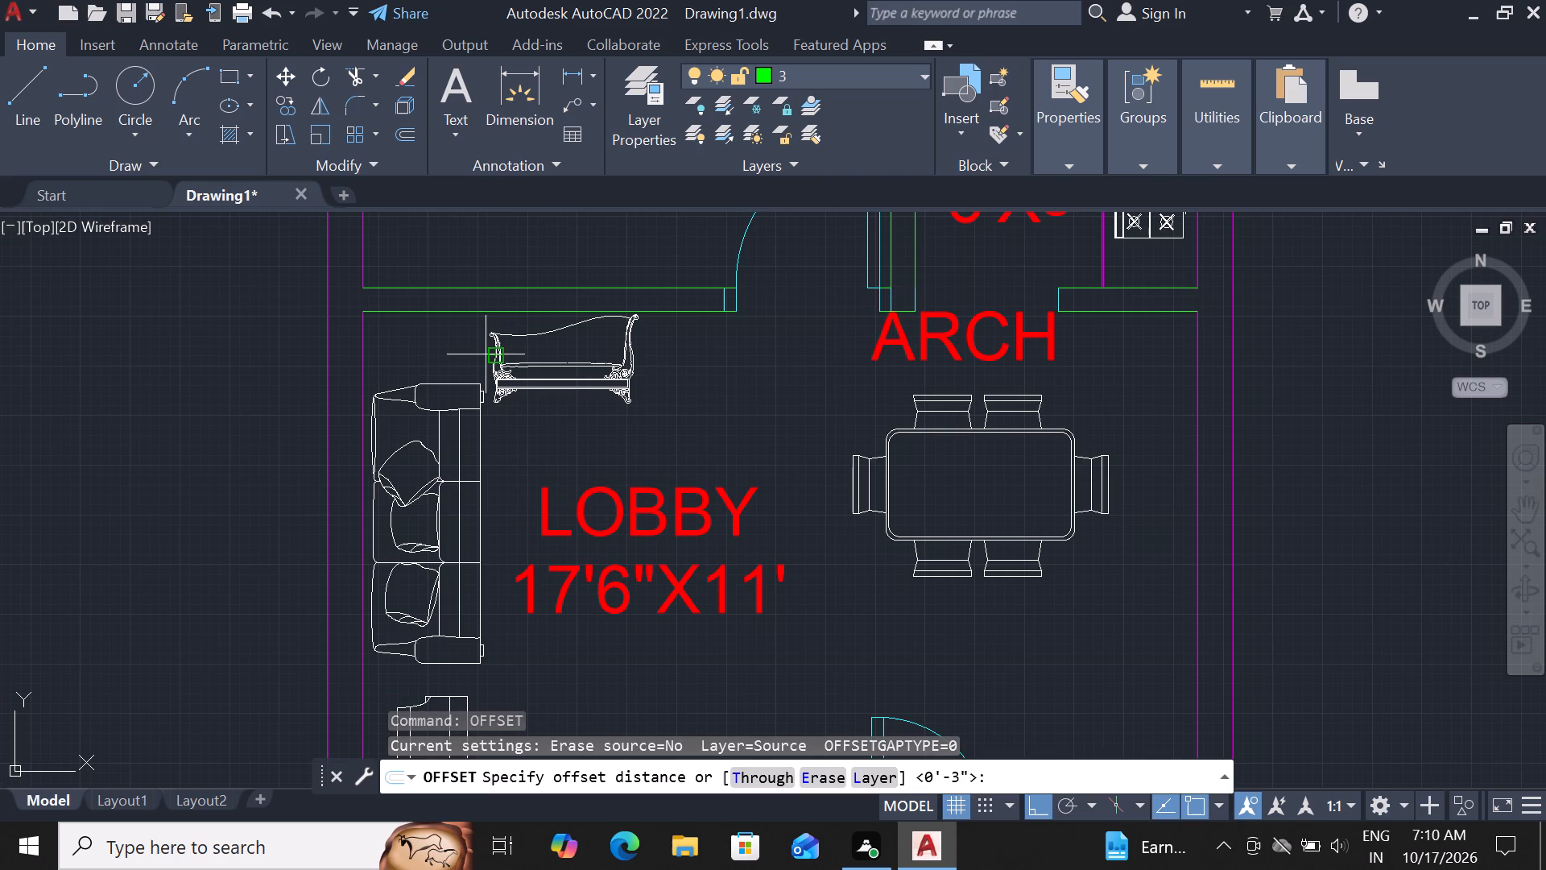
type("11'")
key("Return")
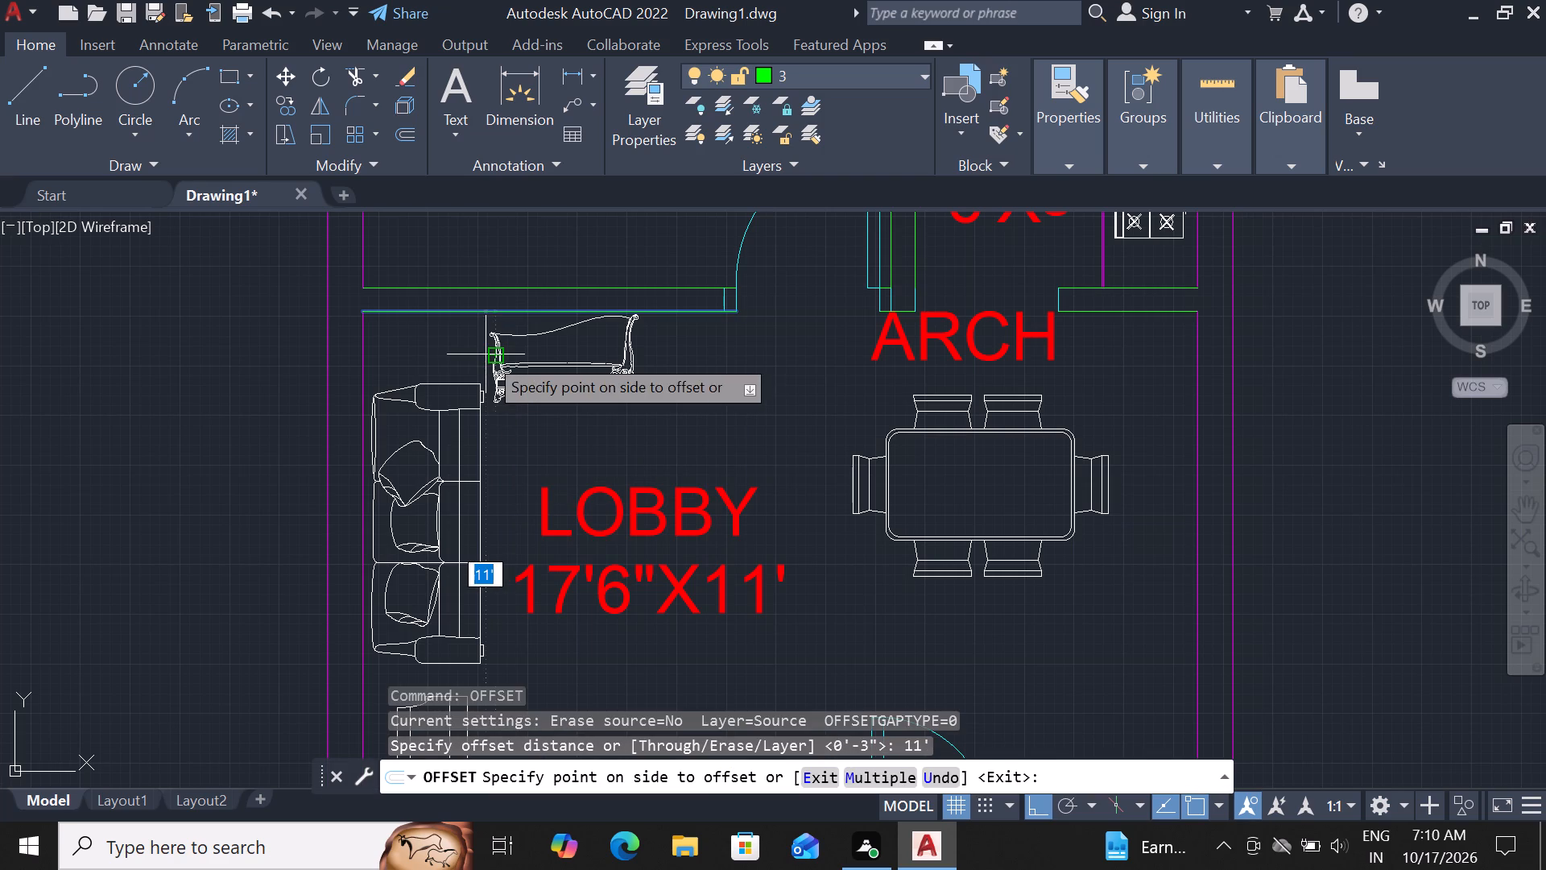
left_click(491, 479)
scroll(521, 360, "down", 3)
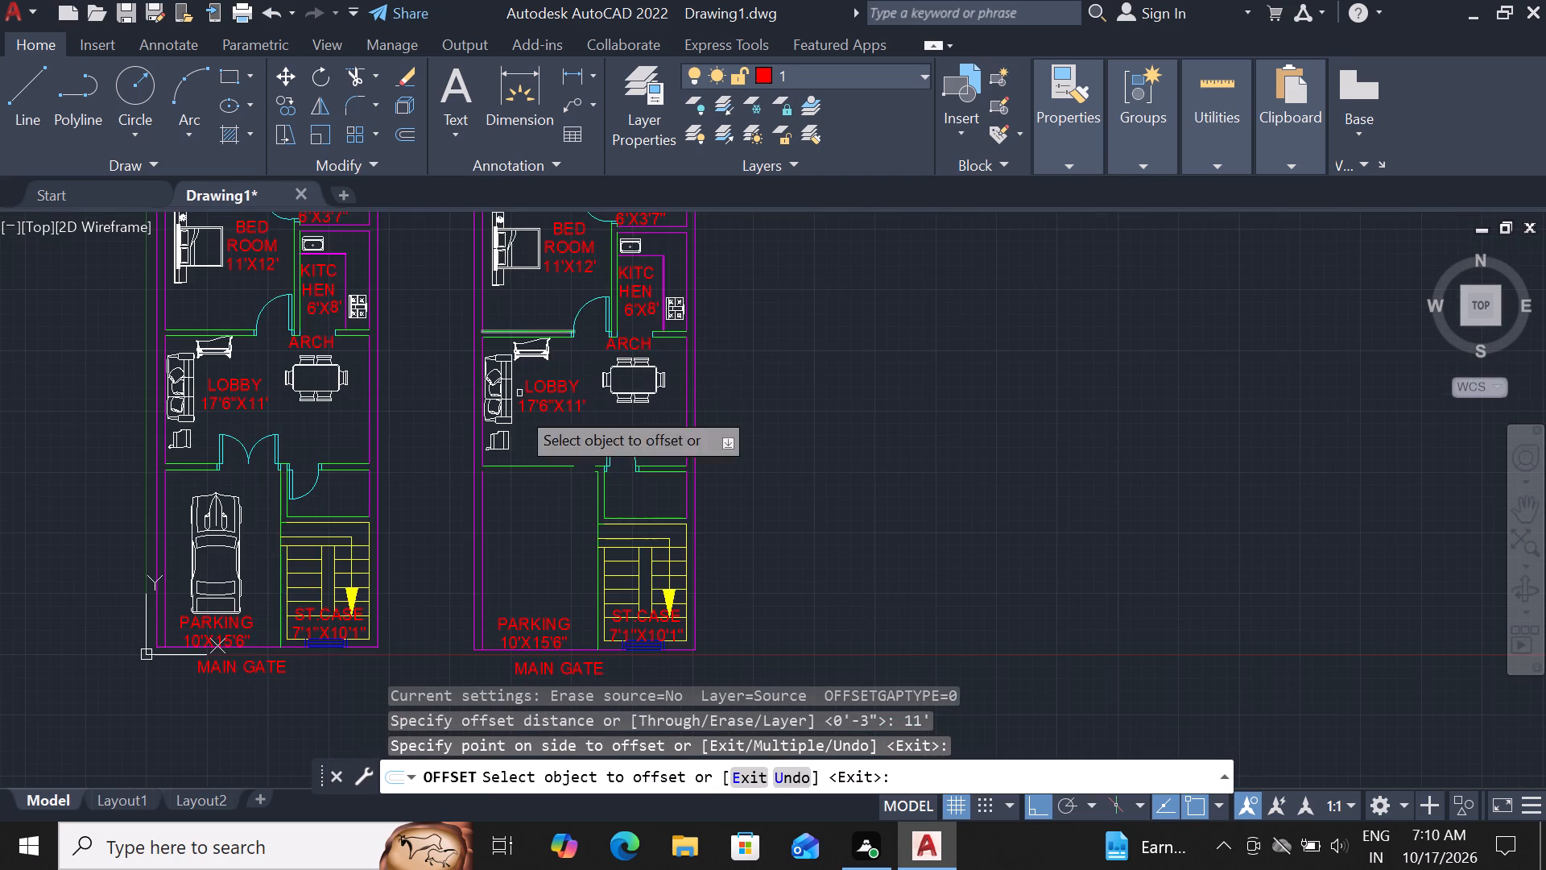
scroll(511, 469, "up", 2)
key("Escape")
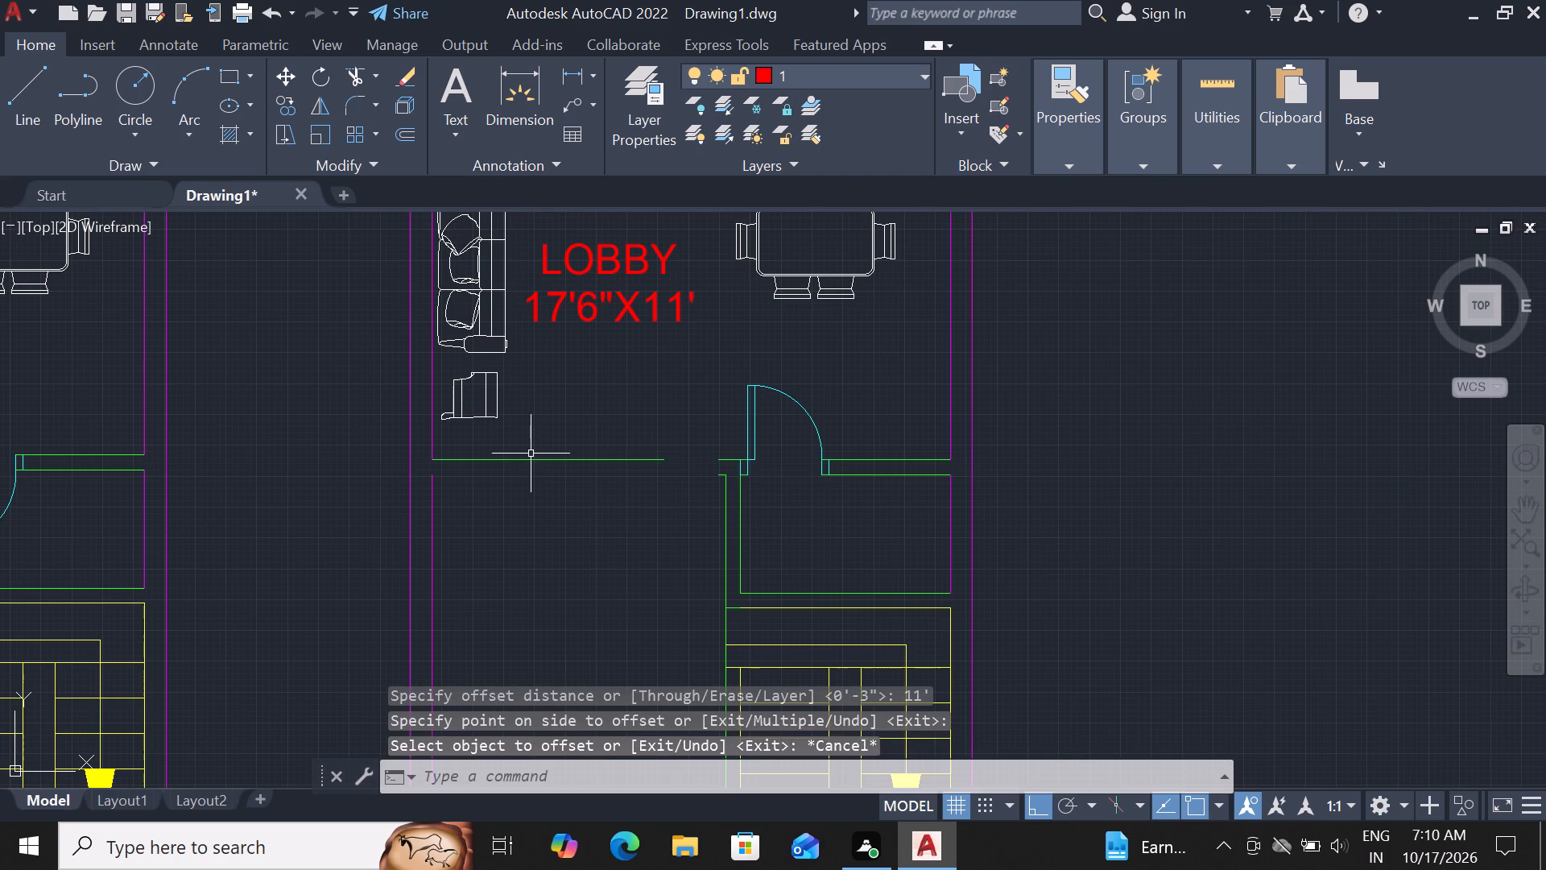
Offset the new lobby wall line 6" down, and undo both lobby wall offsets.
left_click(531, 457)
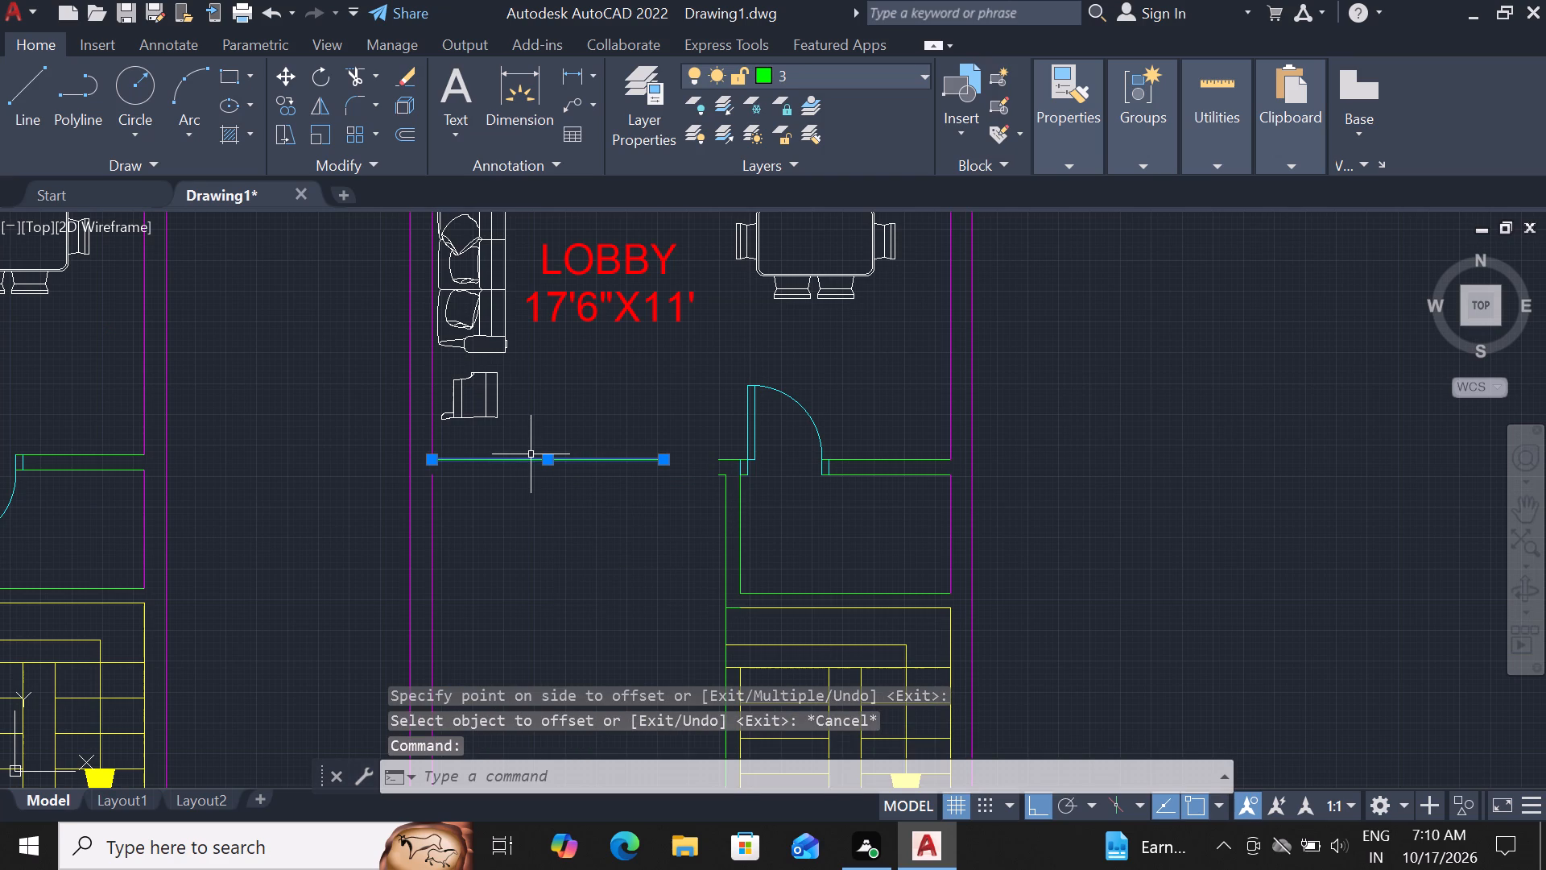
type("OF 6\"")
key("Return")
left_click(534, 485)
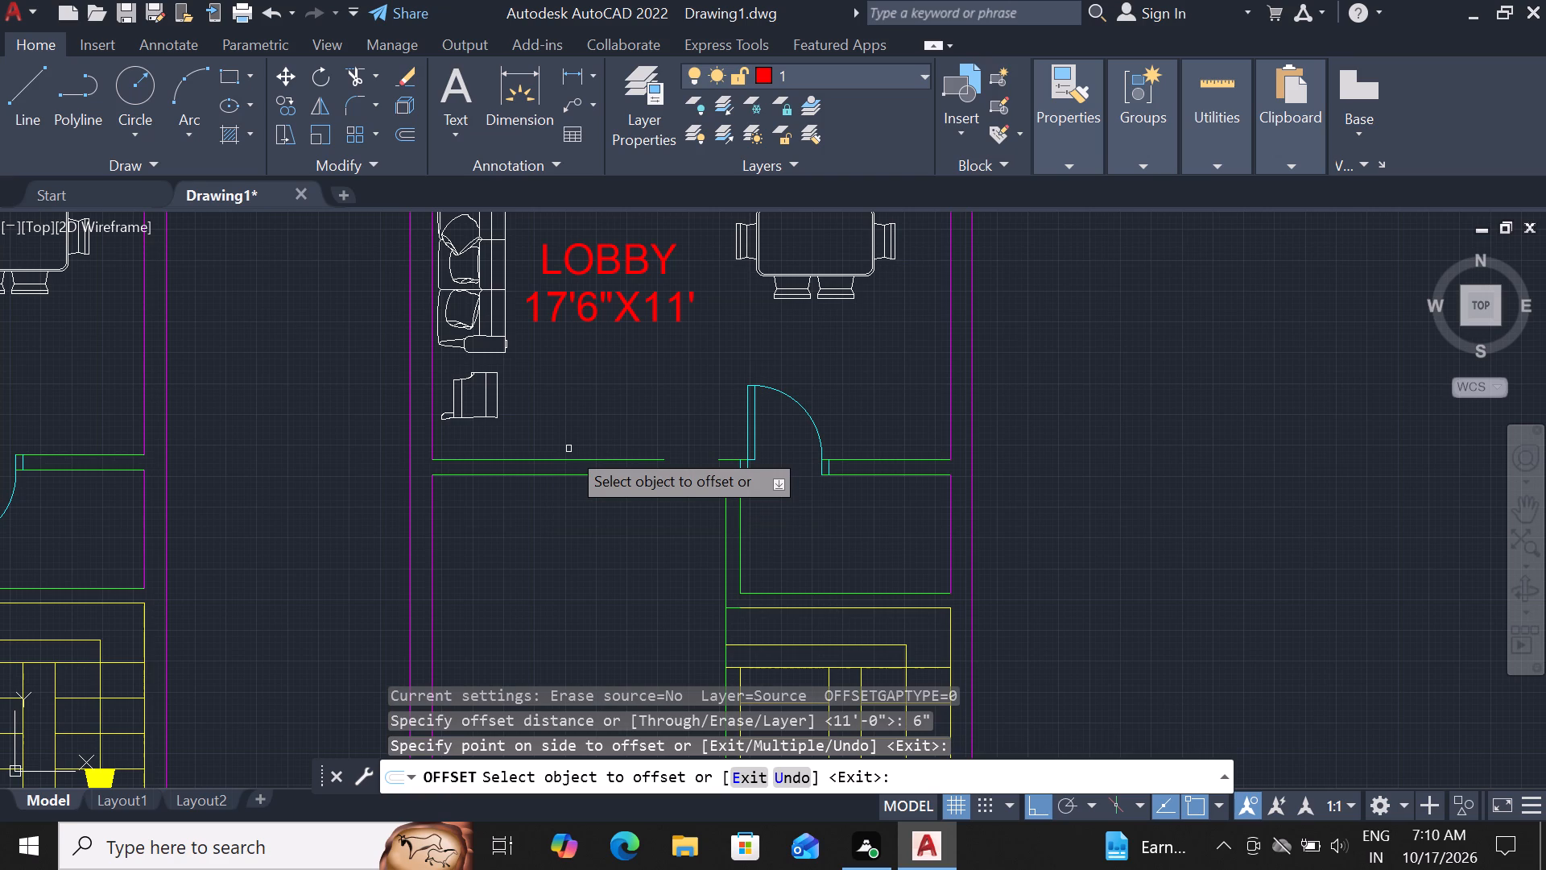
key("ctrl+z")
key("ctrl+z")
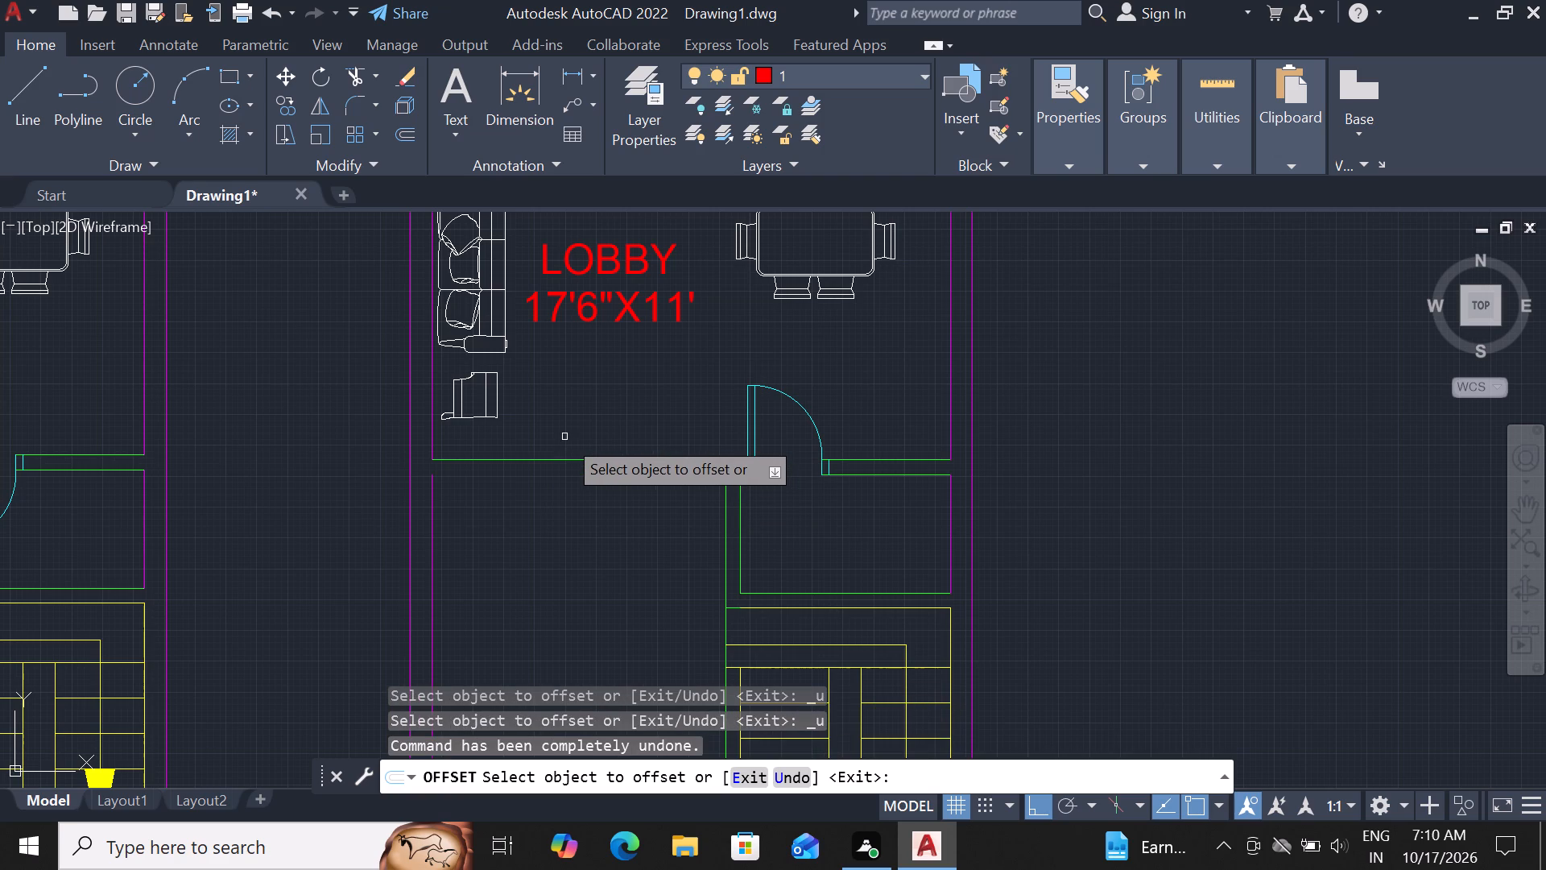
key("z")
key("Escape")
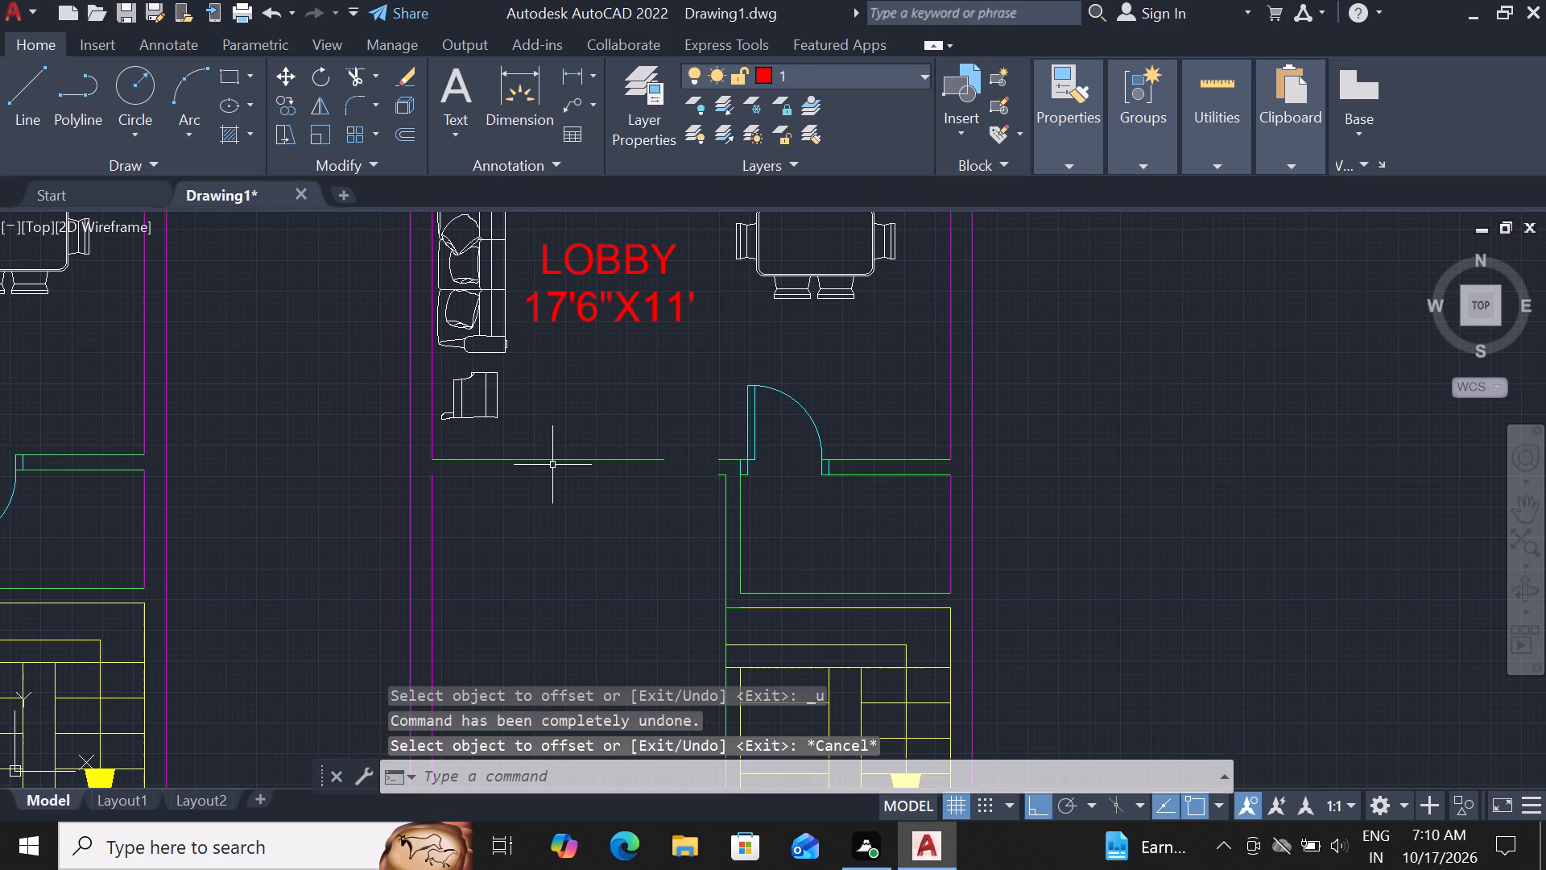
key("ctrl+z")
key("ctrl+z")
Offset the lobby-side line of the bedroom wall 15' down in the copied plan to enlarge the lobby.
scroll(573, 446, "down", 1)
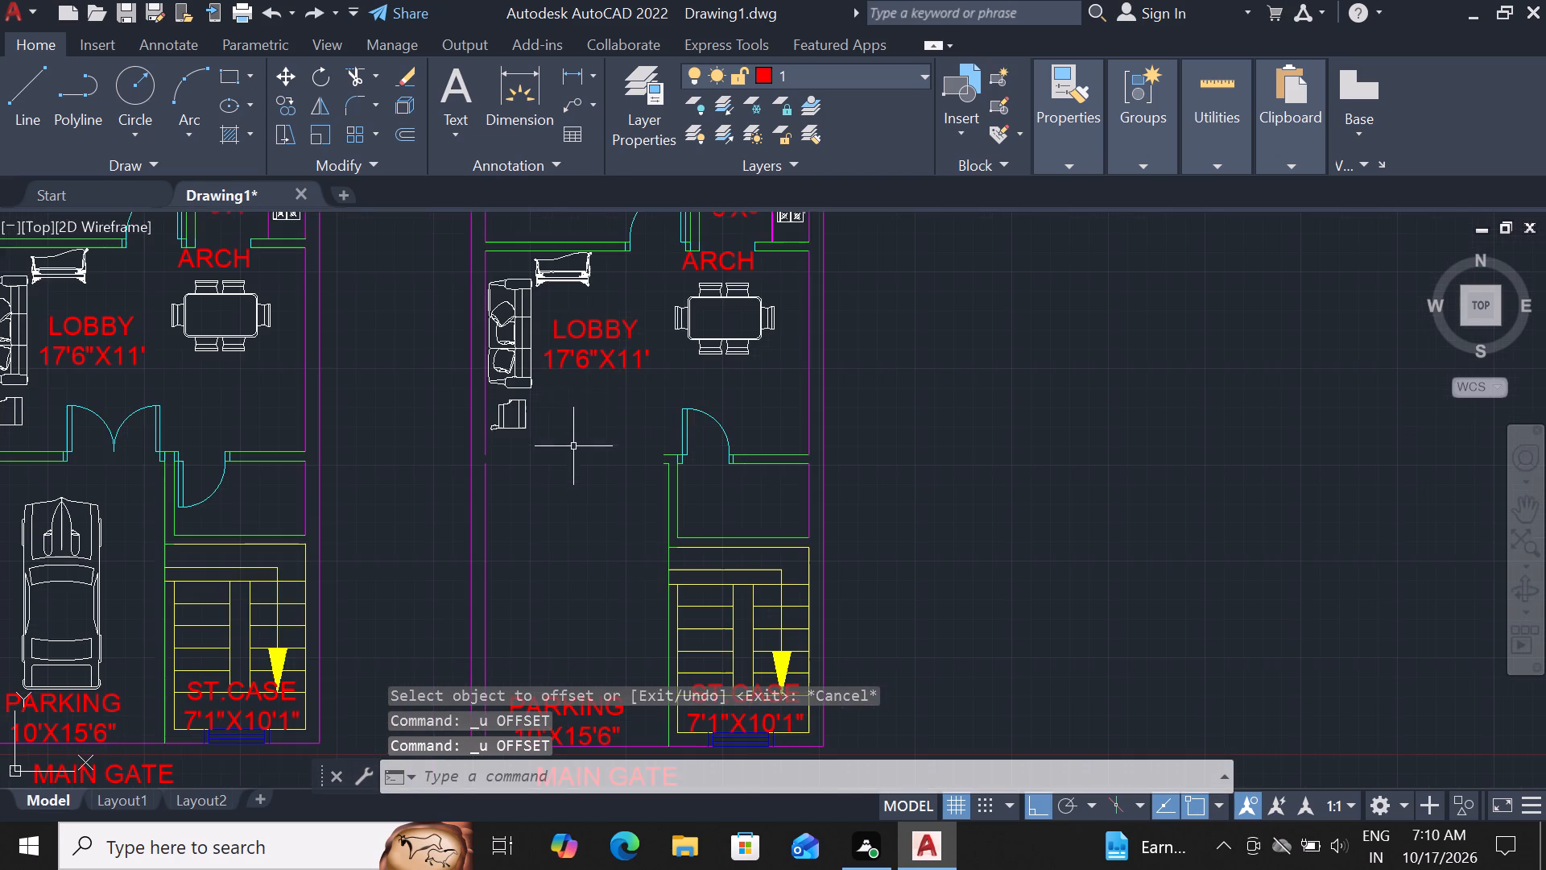
scroll(579, 242, "up", 3)
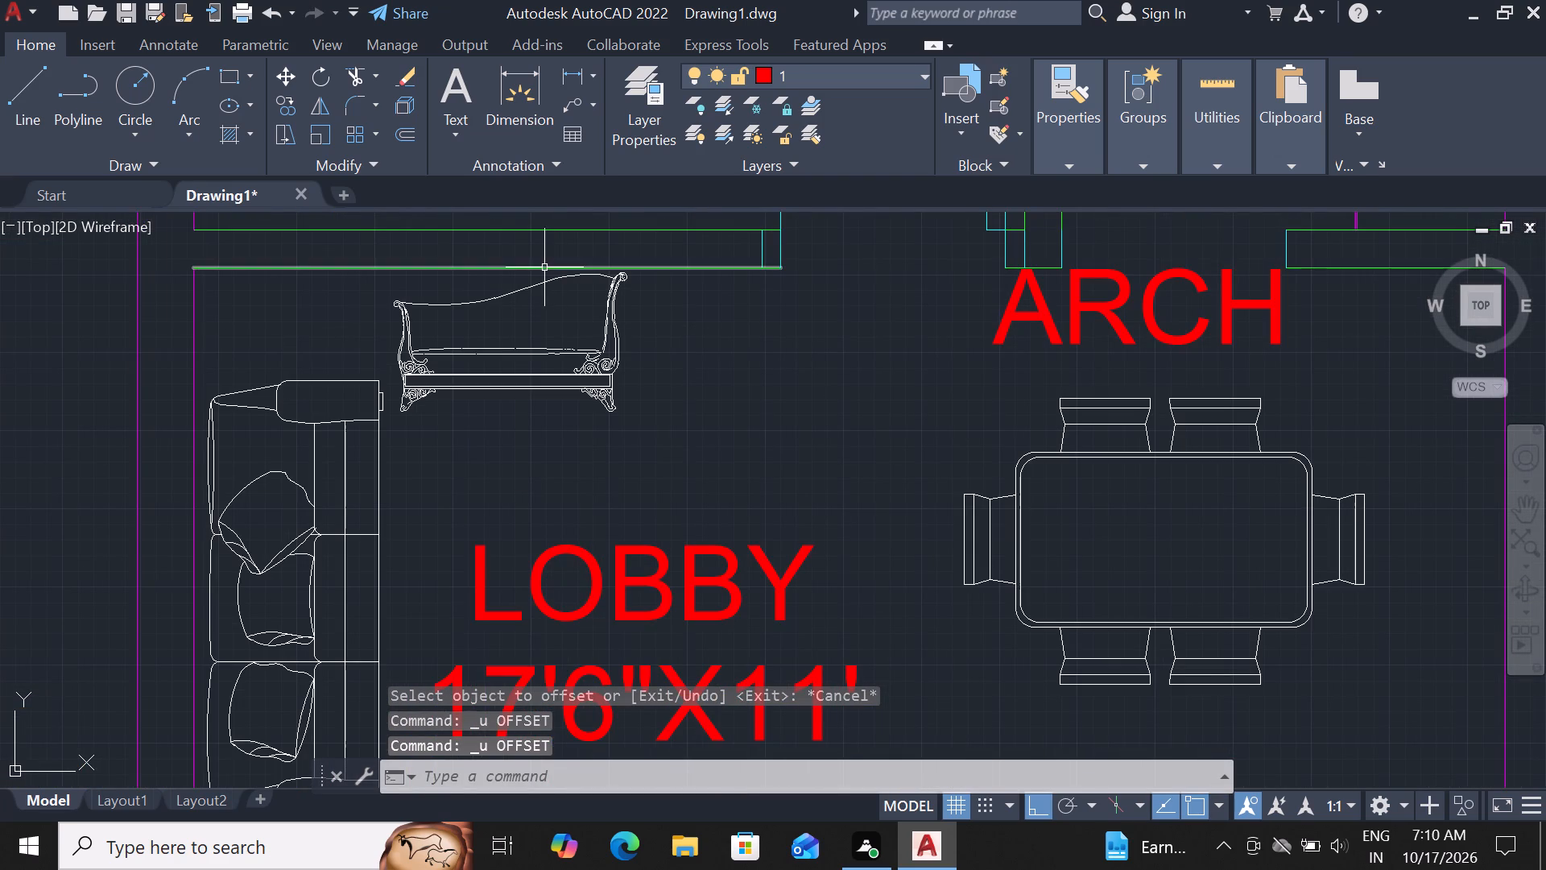
left_click(544, 267)
type("OF 15'")
key("Return")
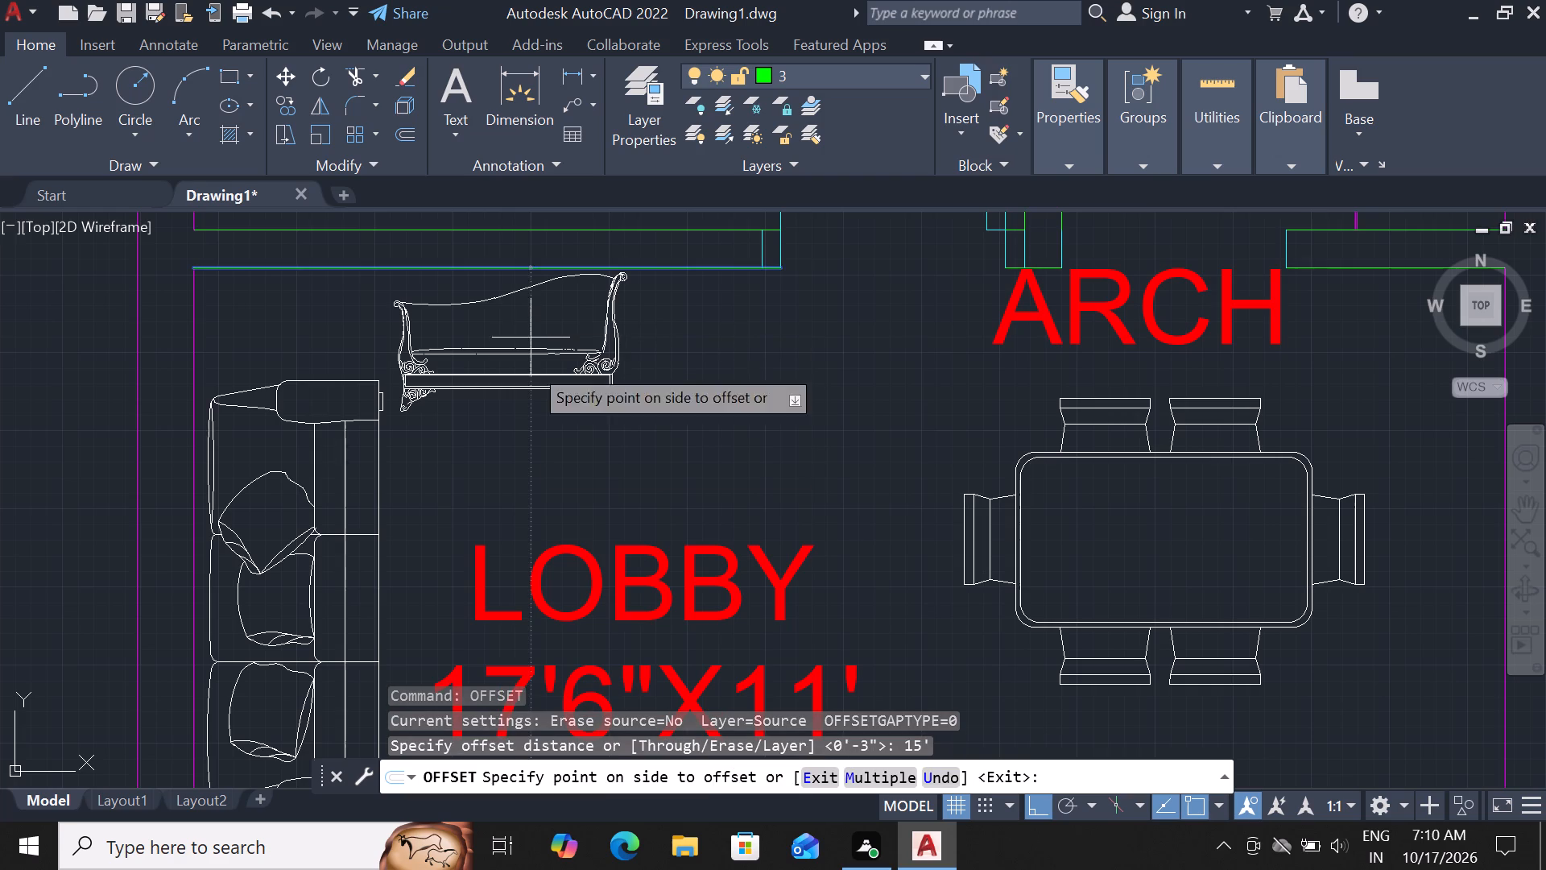
left_click(521, 516)
scroll(564, 407, "down", 3)
scroll(512, 655, "up", 2)
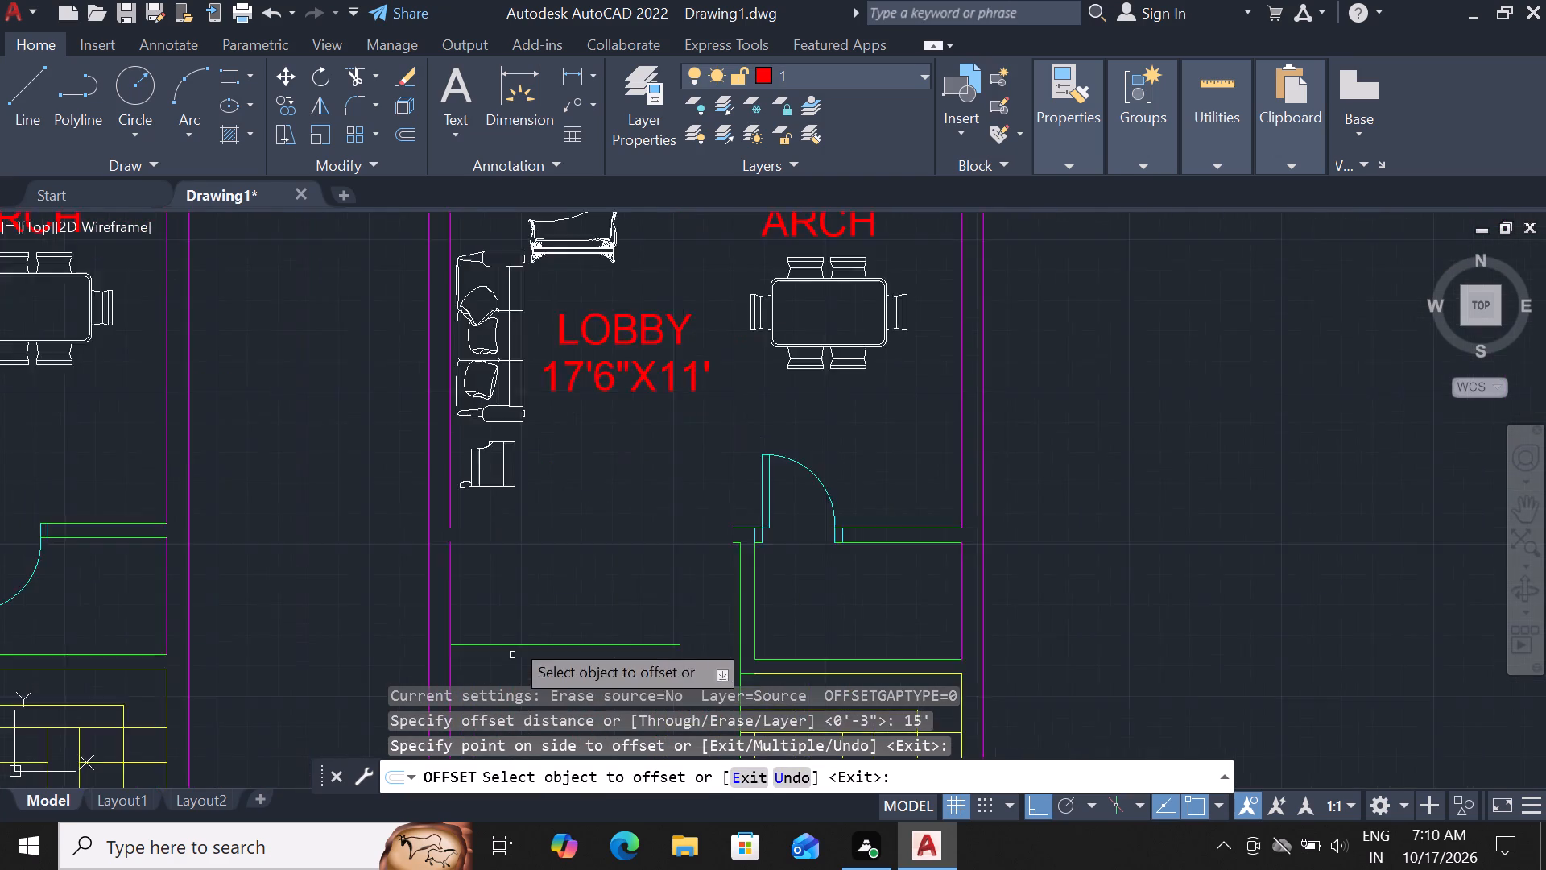
scroll(541, 507, "down", 2)
scroll(521, 593, "up", 1)
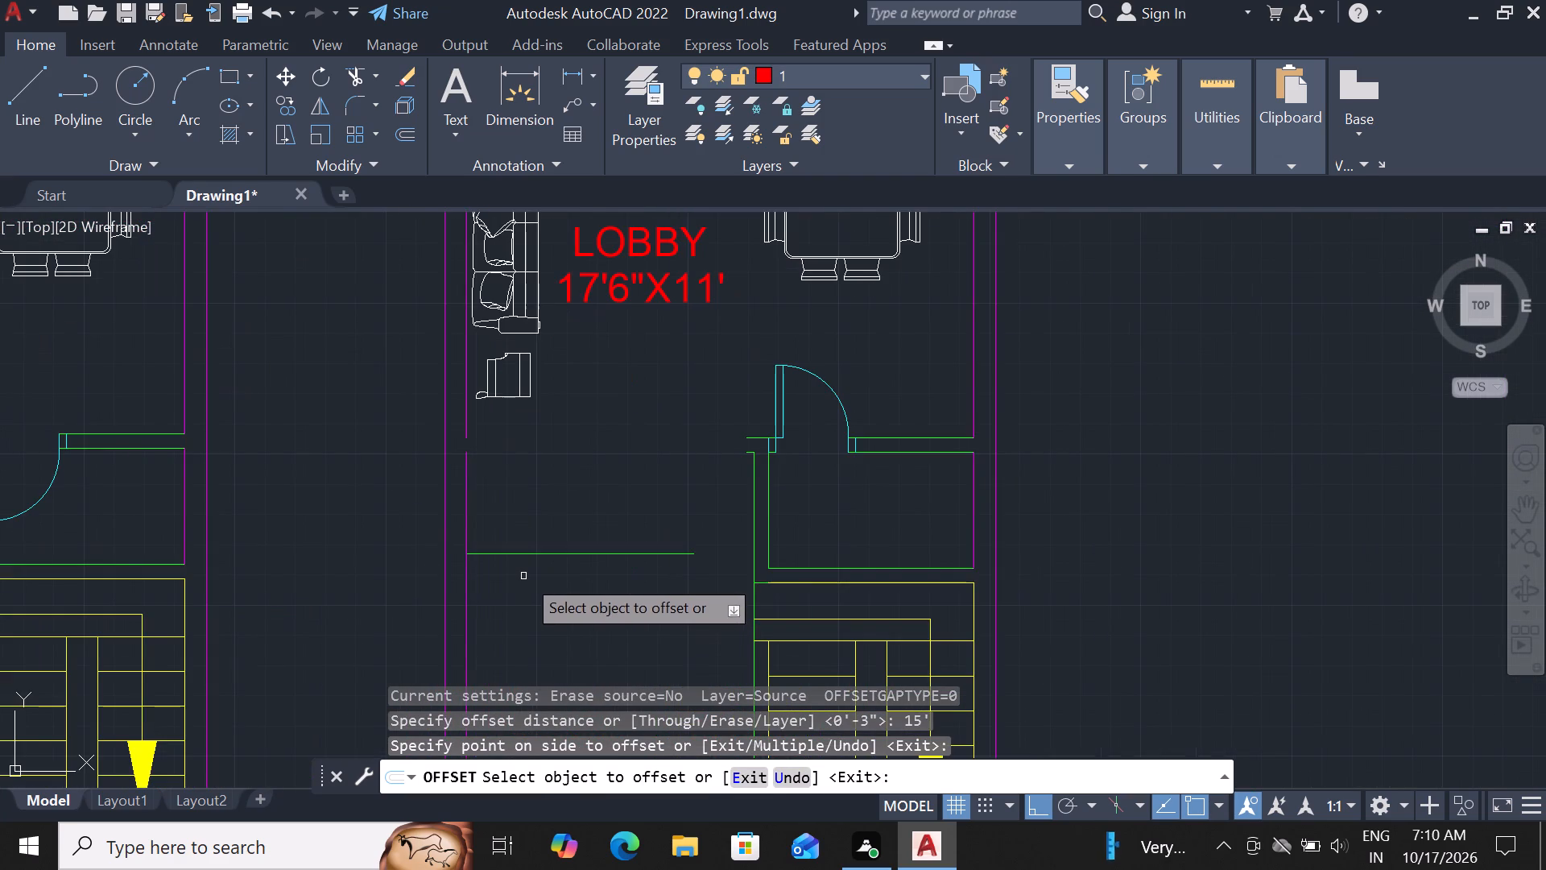
key("Escape")
Extend the inner line of the lobby's outer wall down to the new lobby wall line.
type("EX")
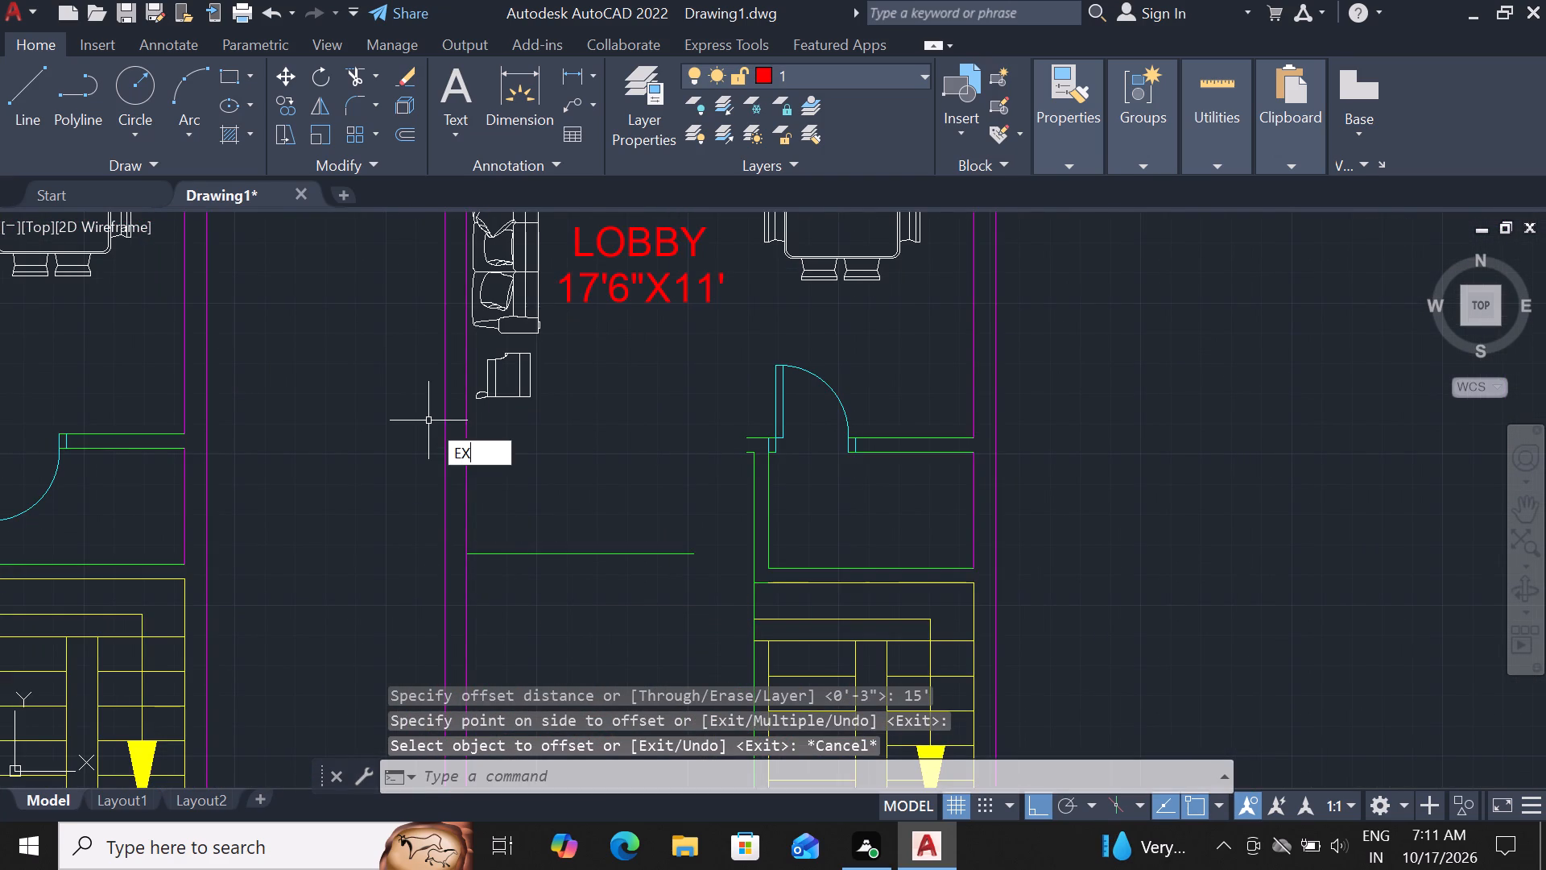
key("space")
key("space")
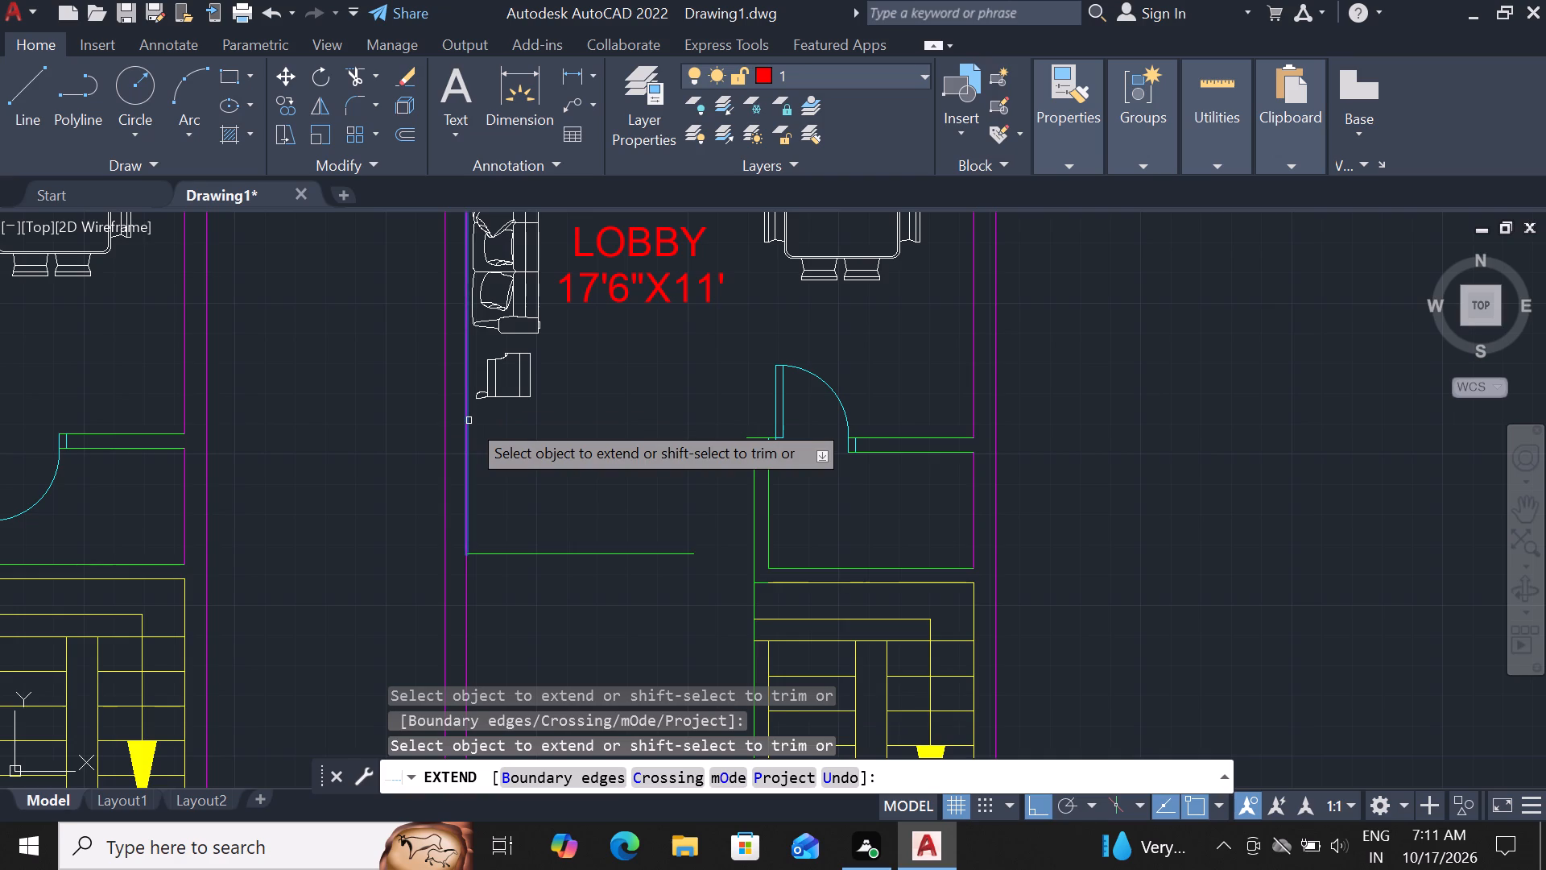
left_click(469, 420)
key("Escape")
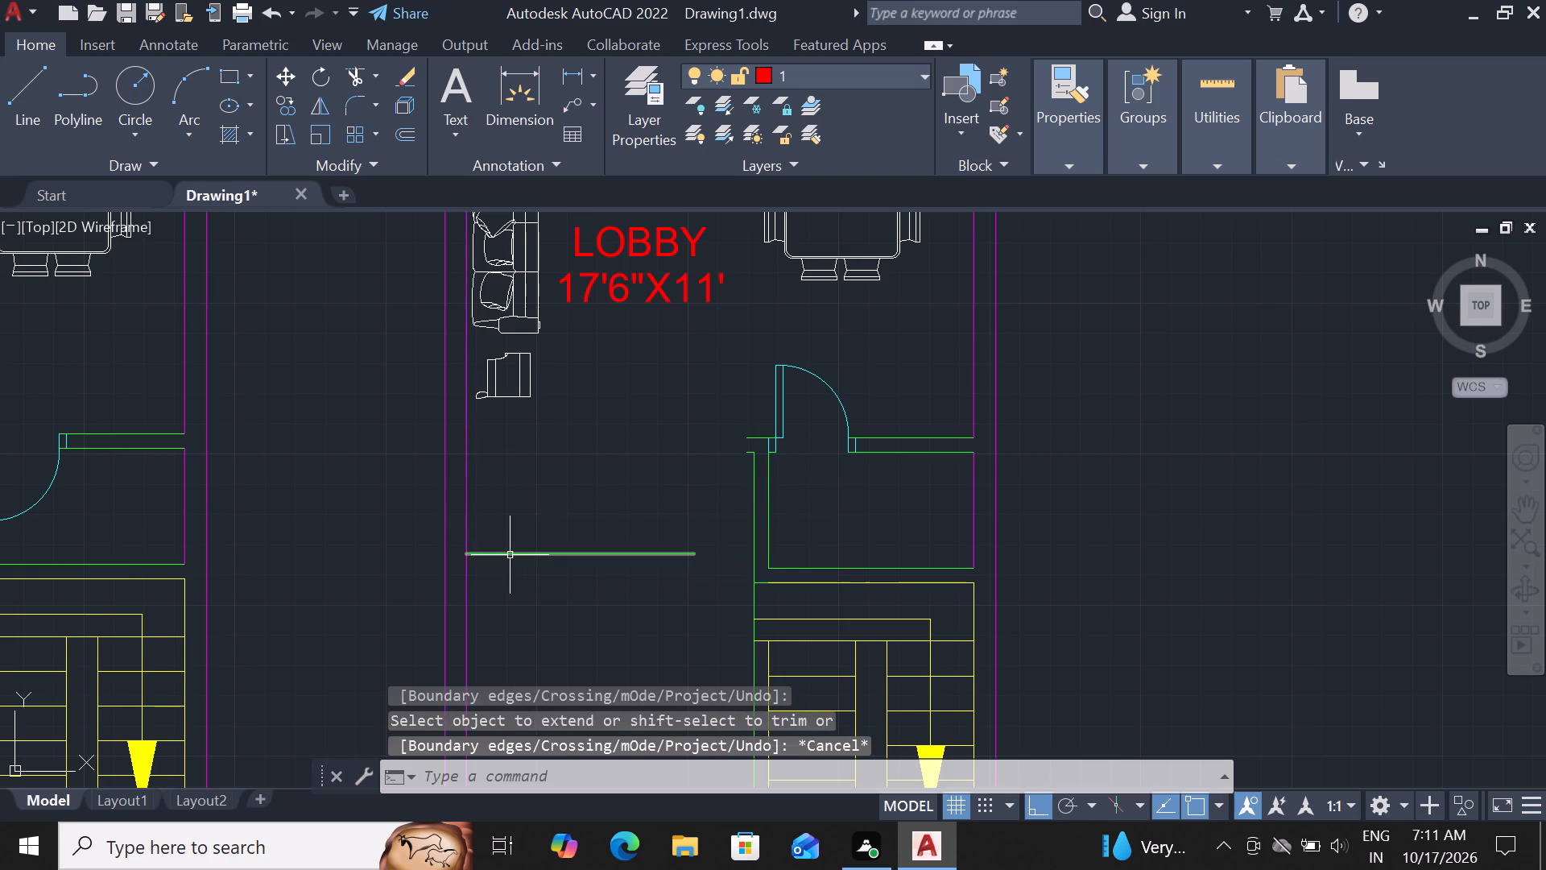
Offset the new lobby wall line 6" down to give the wall its thickness.
left_click(510, 555)
key("o")
type("F 5")
key("BackSpace")
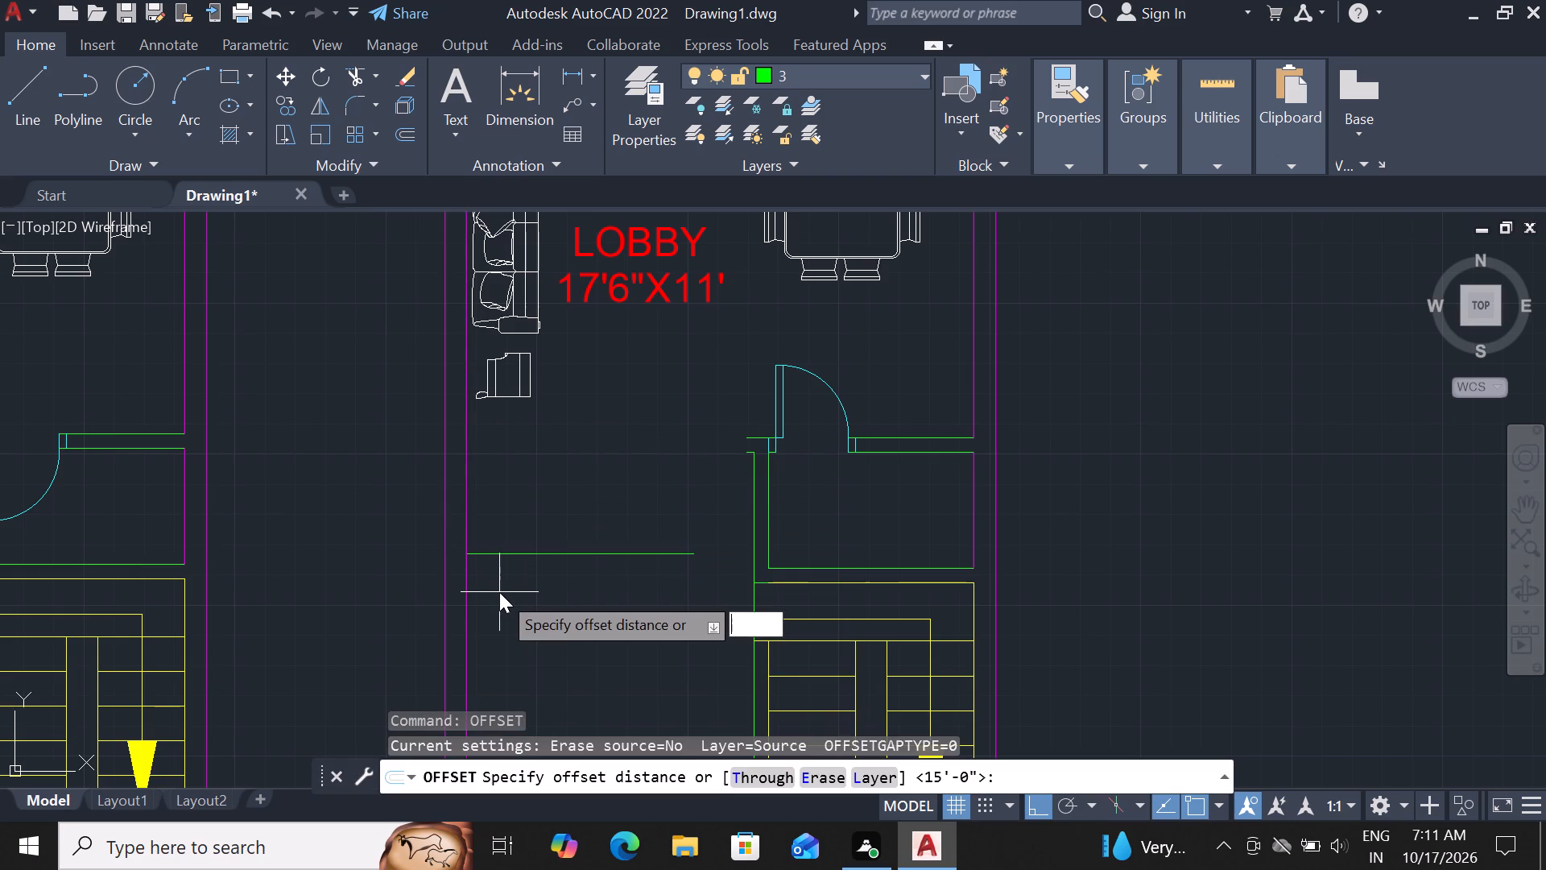
key("6")
key("shift+quotedbl")
key("Return")
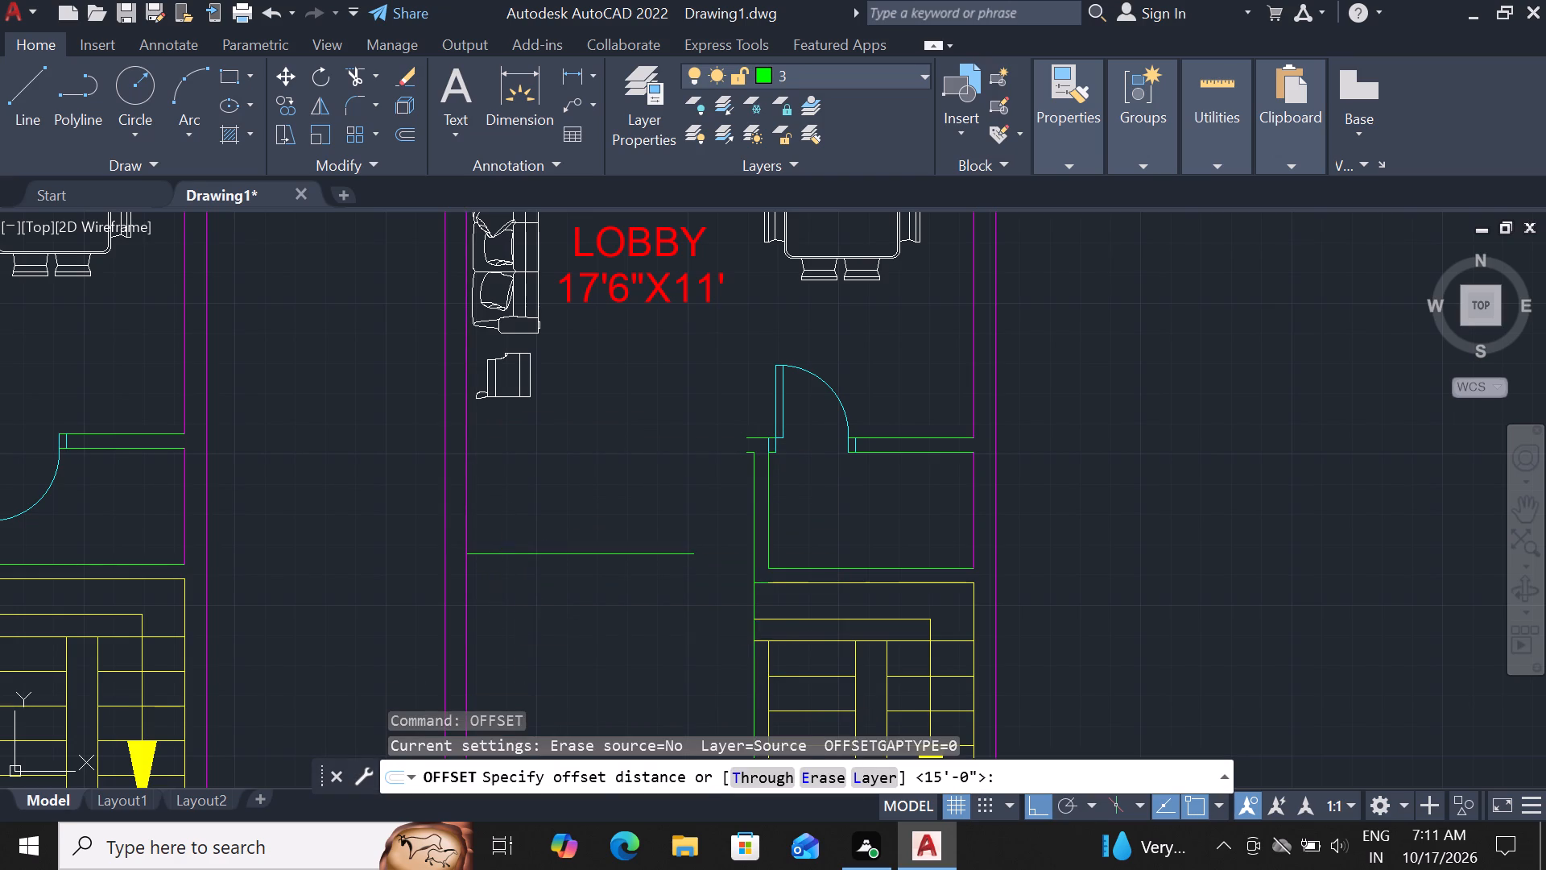
left_click(499, 601)
scroll(521, 471, "down", 1)
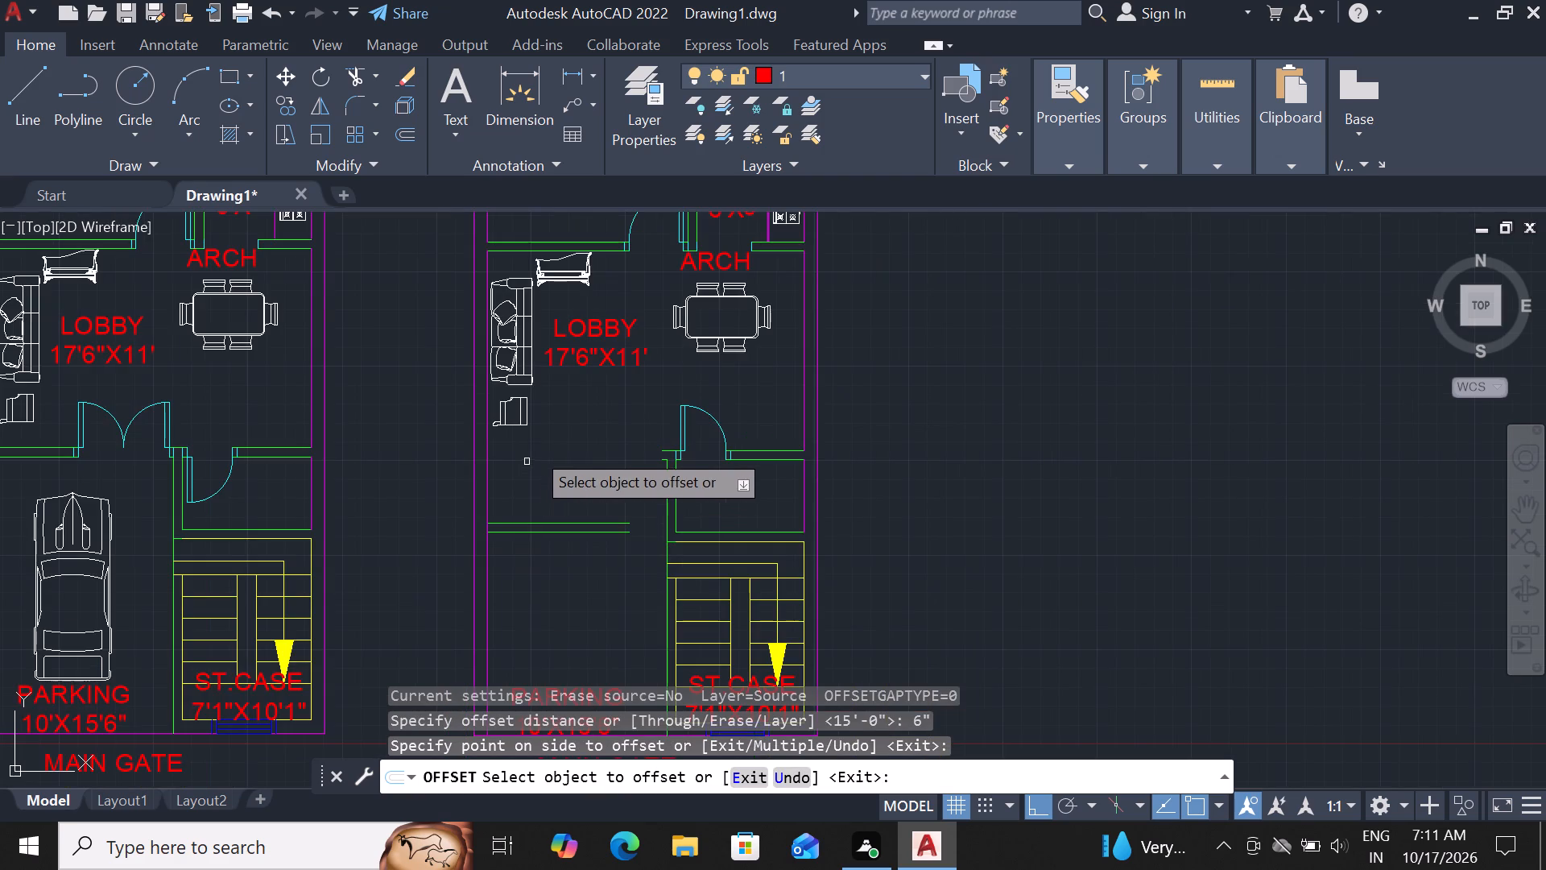
scroll(534, 445, "down", 1)
key("Escape")
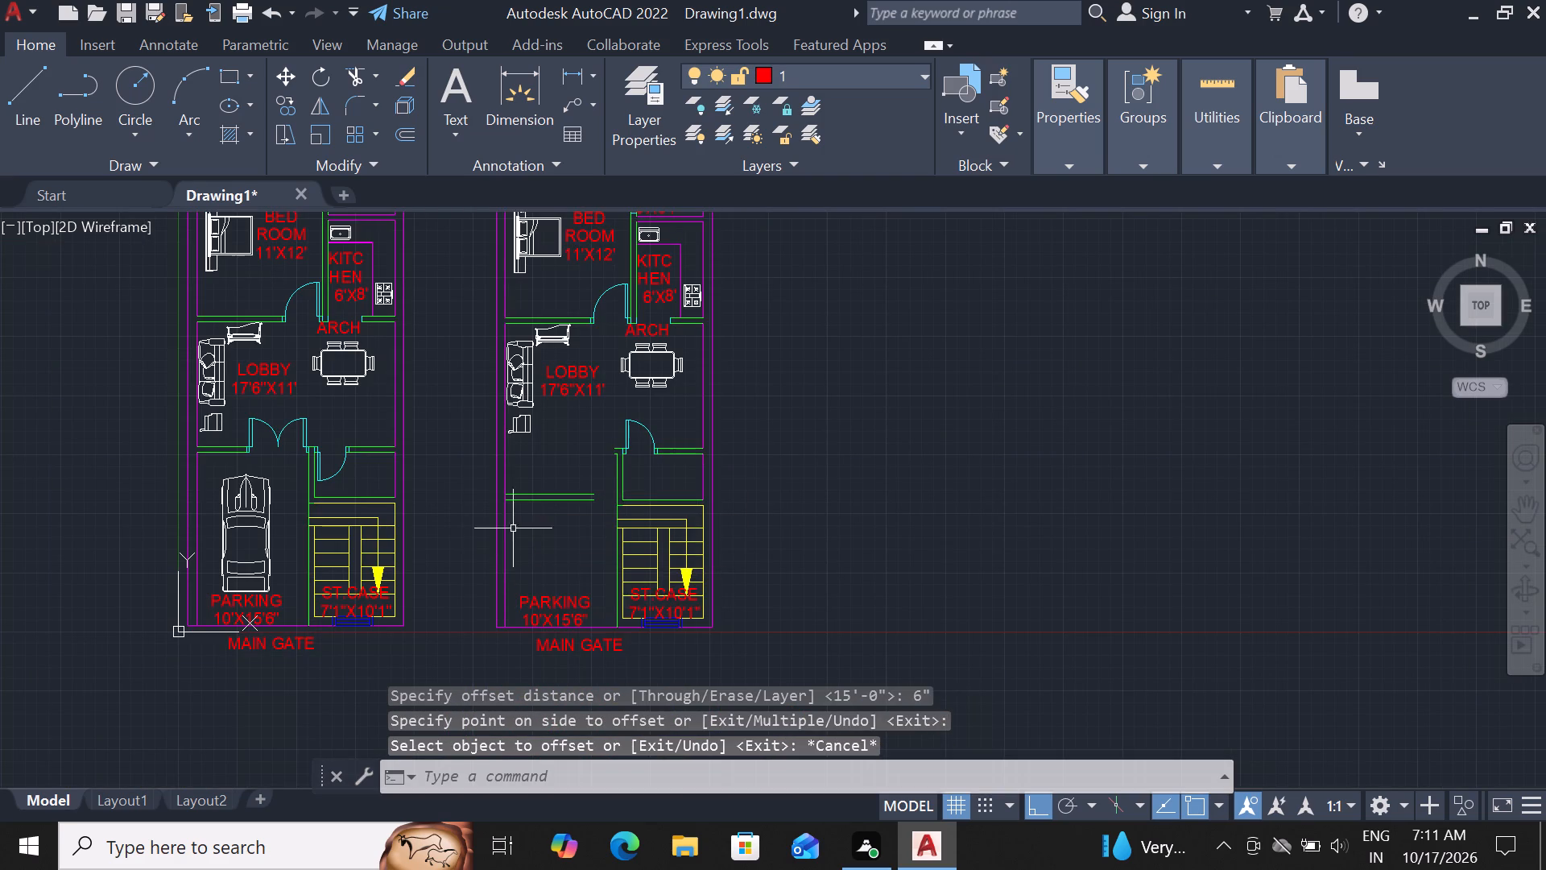
Trim the outer wall's inner line between the two new wall lines so the walls join cleanly.
scroll(513, 514, "up", 2)
type("TR")
key("space")
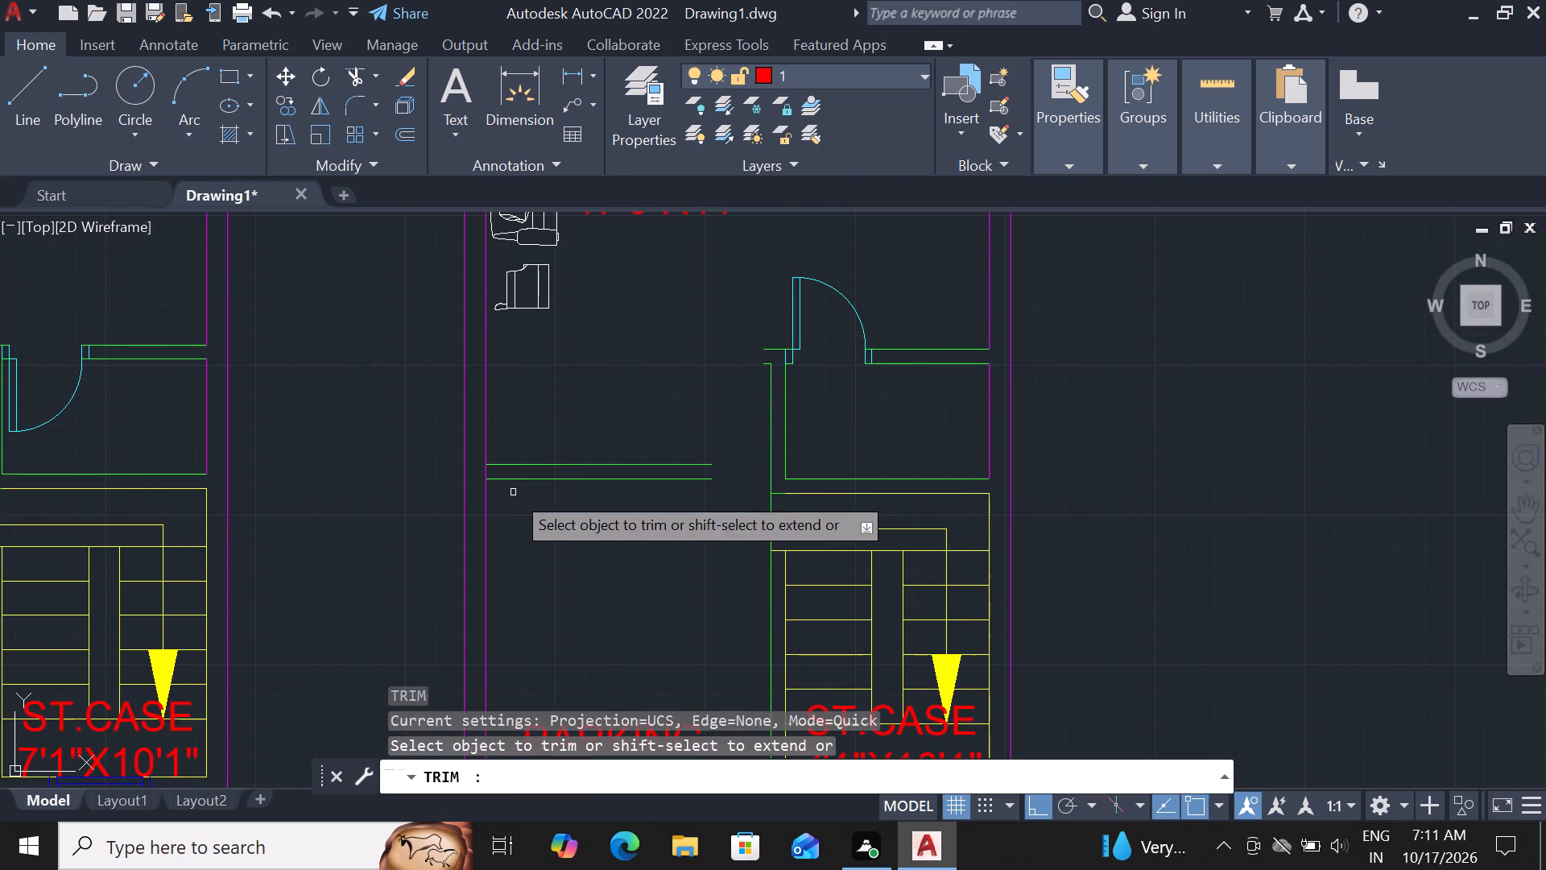
key("space")
scroll(473, 472, "up", 2)
left_click(502, 470)
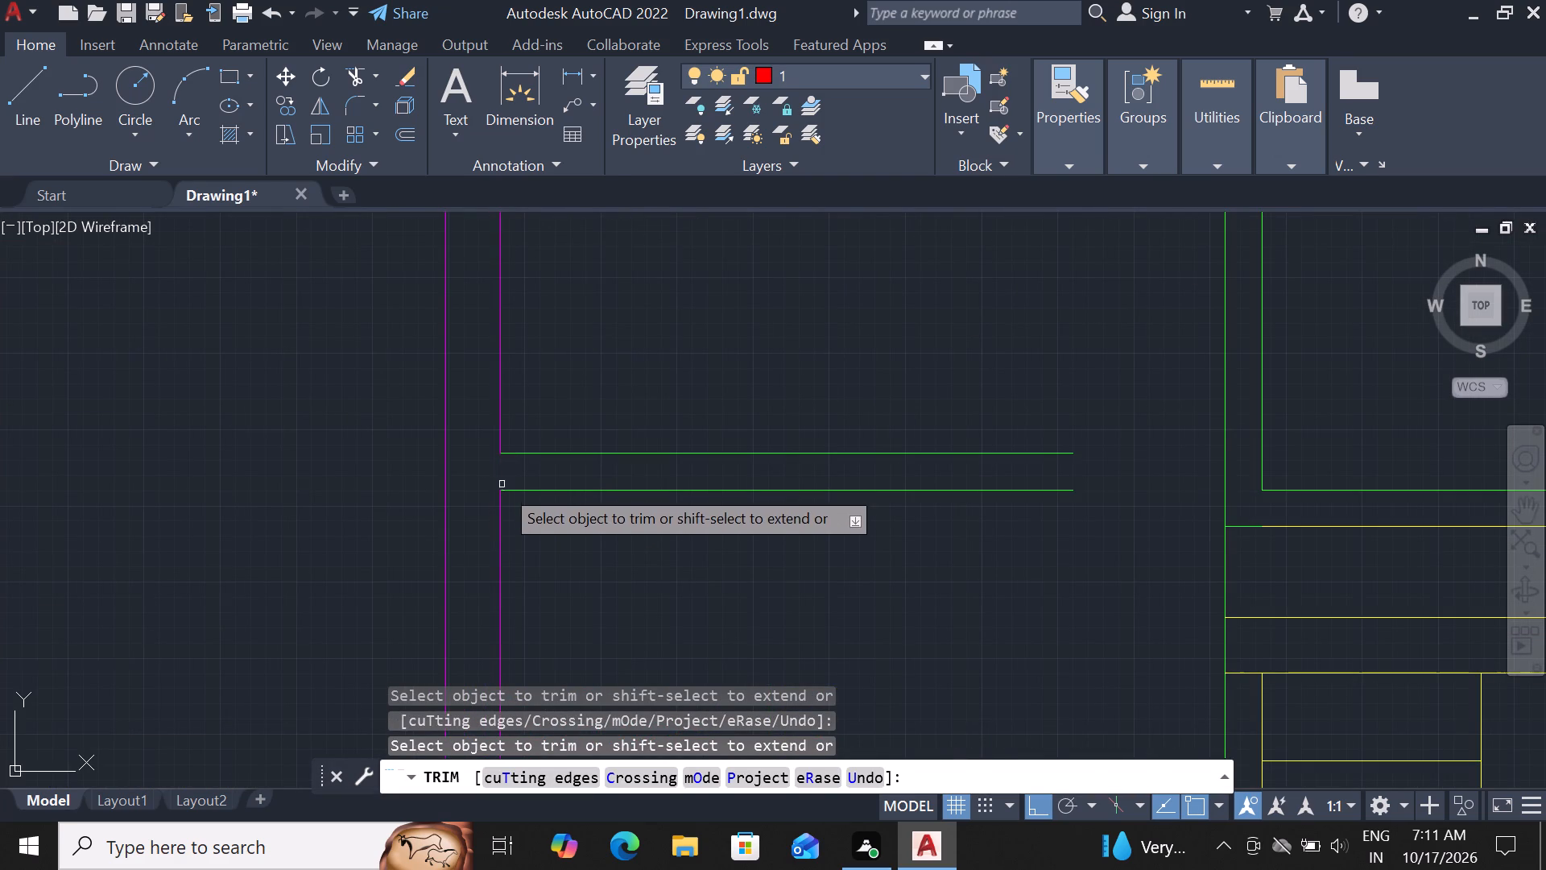
key("Escape")
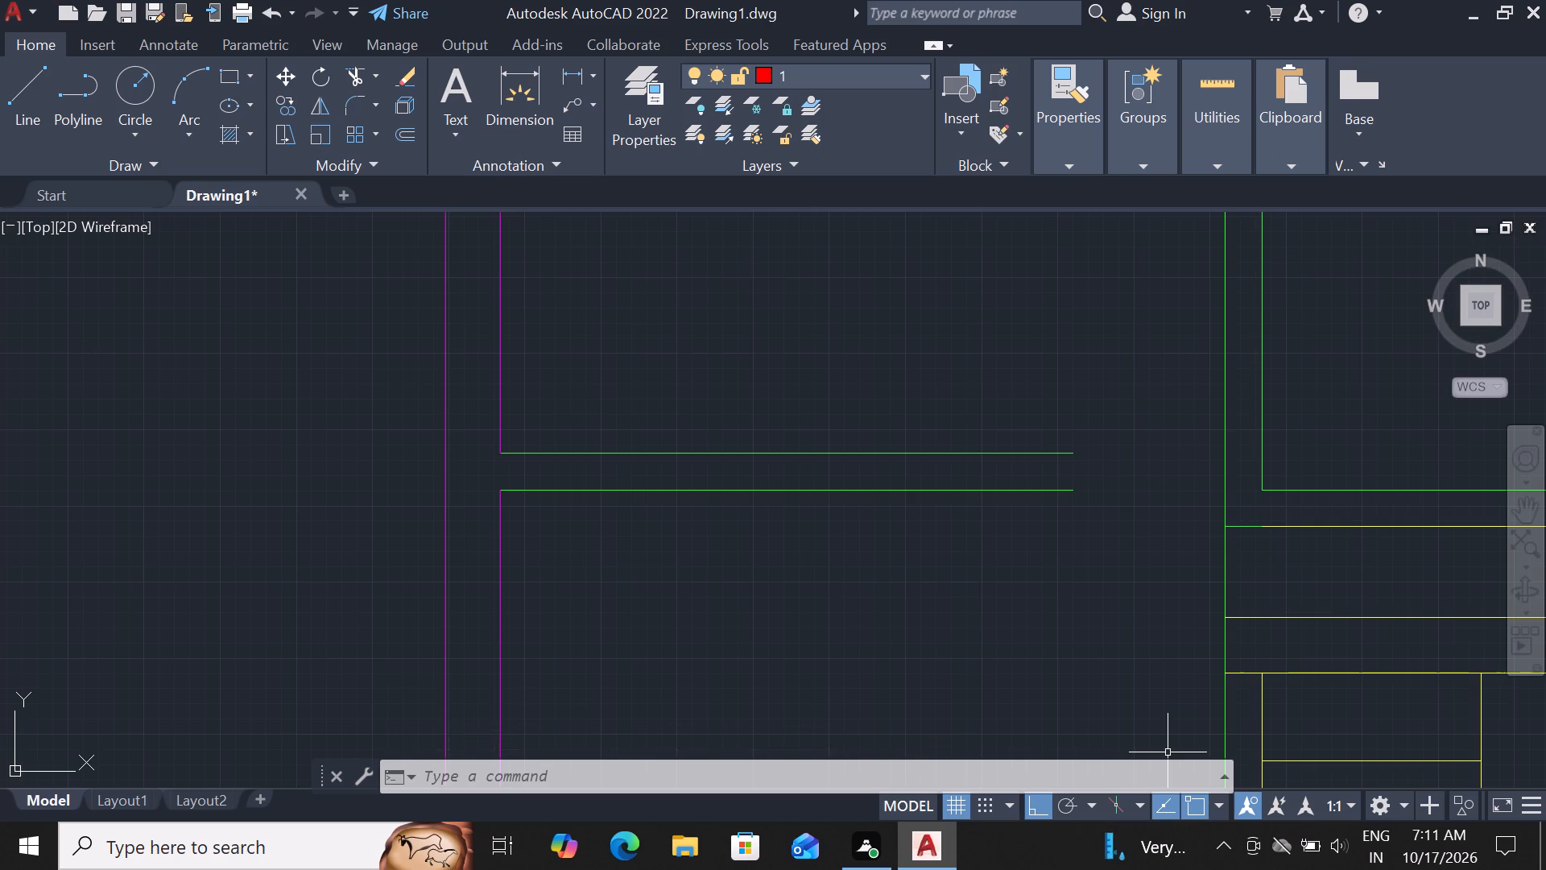
scroll(975, 709, "down", 2)
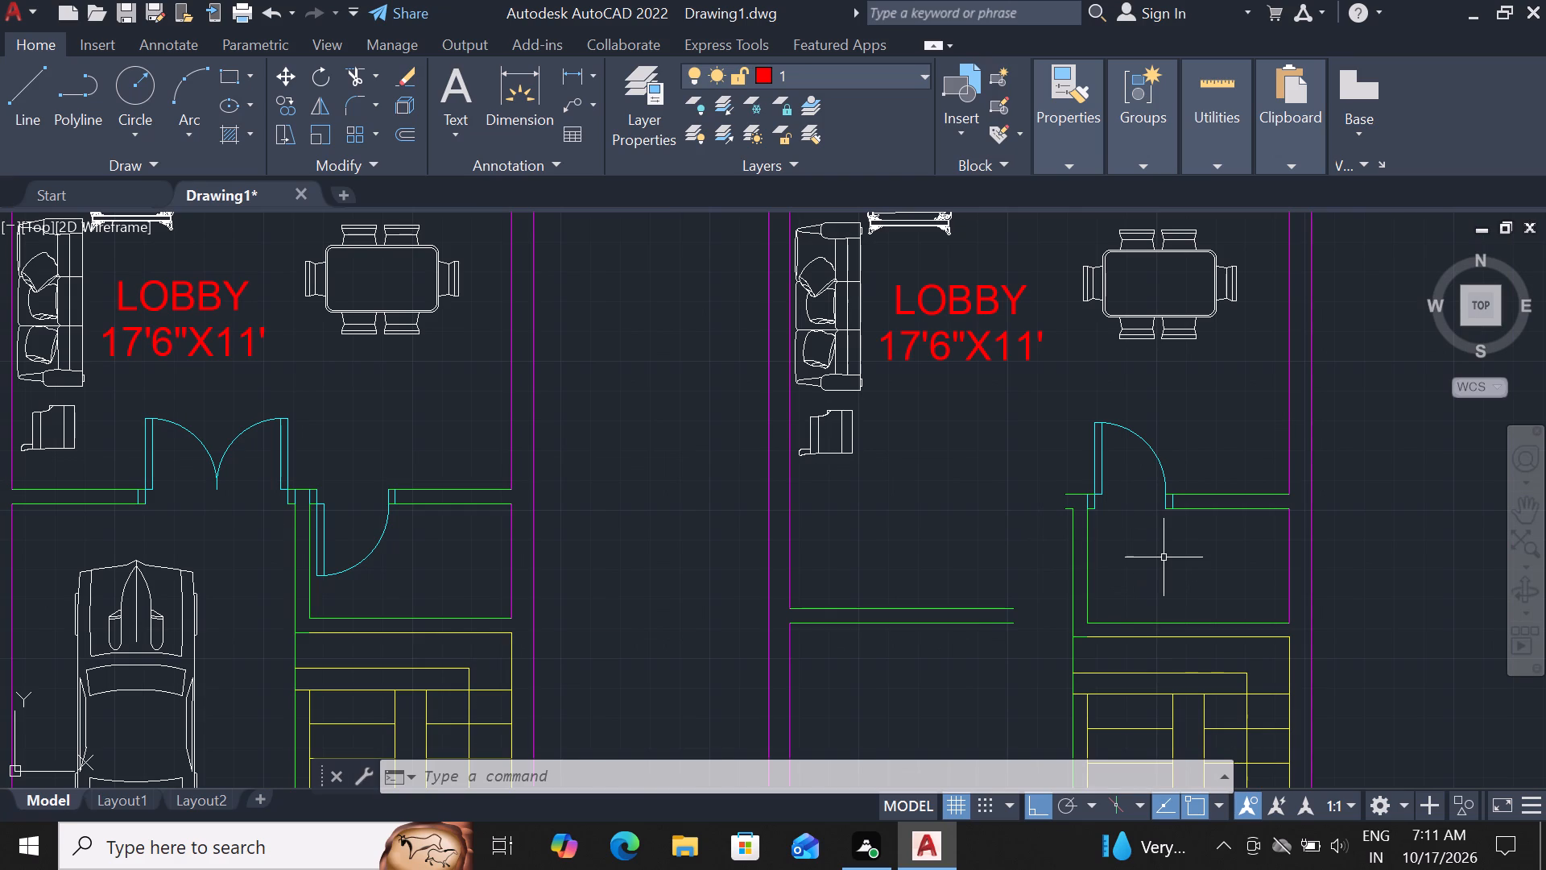
Erase the four yellow outline lines overlapping the walls around the staircase in the copied plan.
scroll(1164, 557, "up", 1)
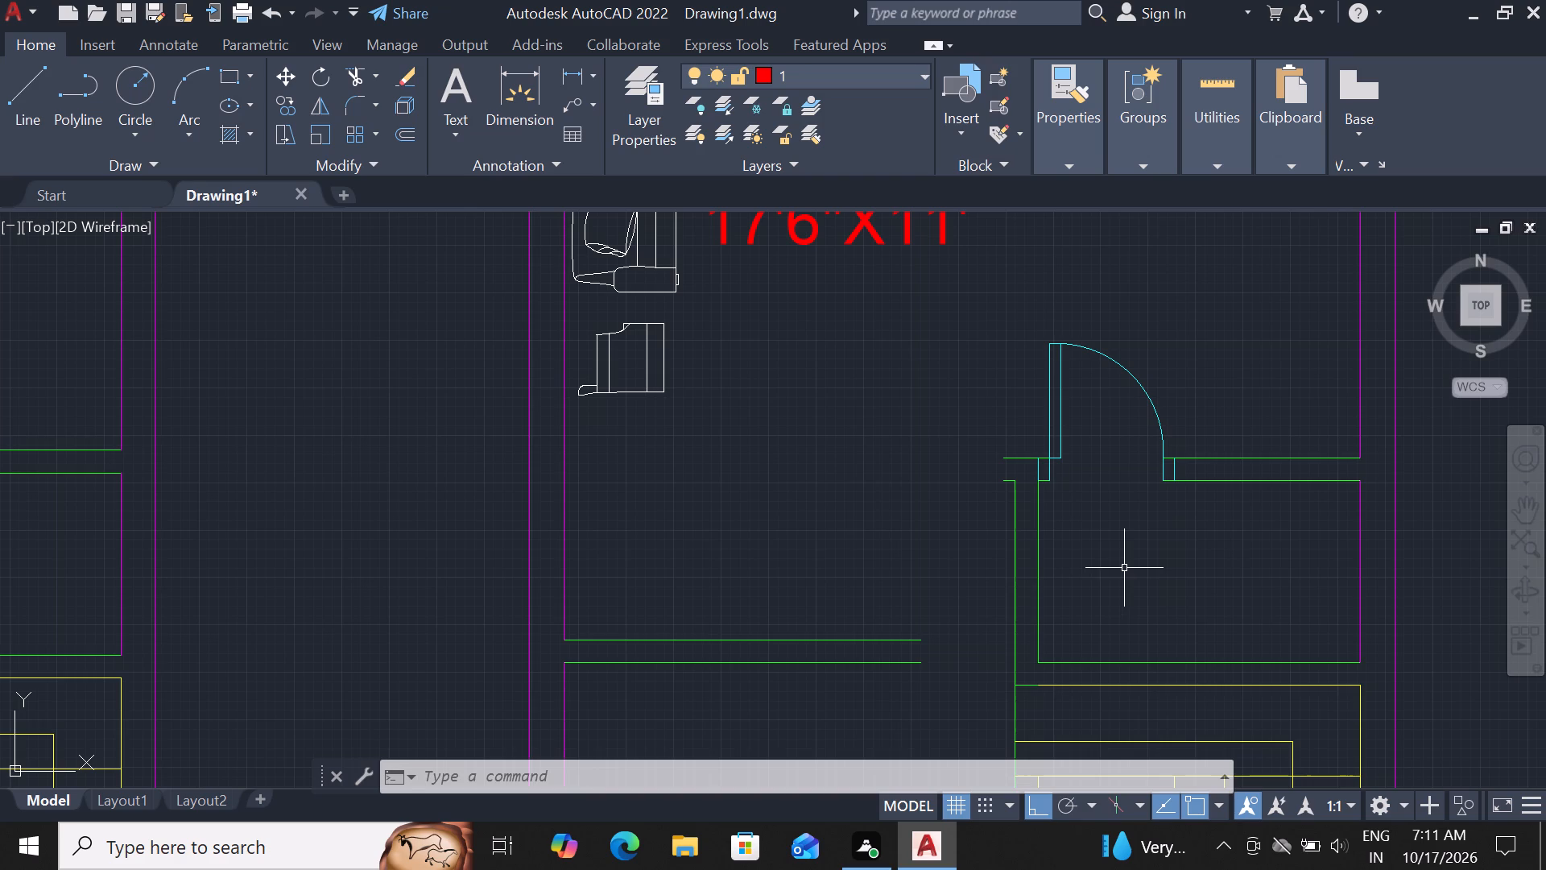
scroll(1124, 568, "down", 3)
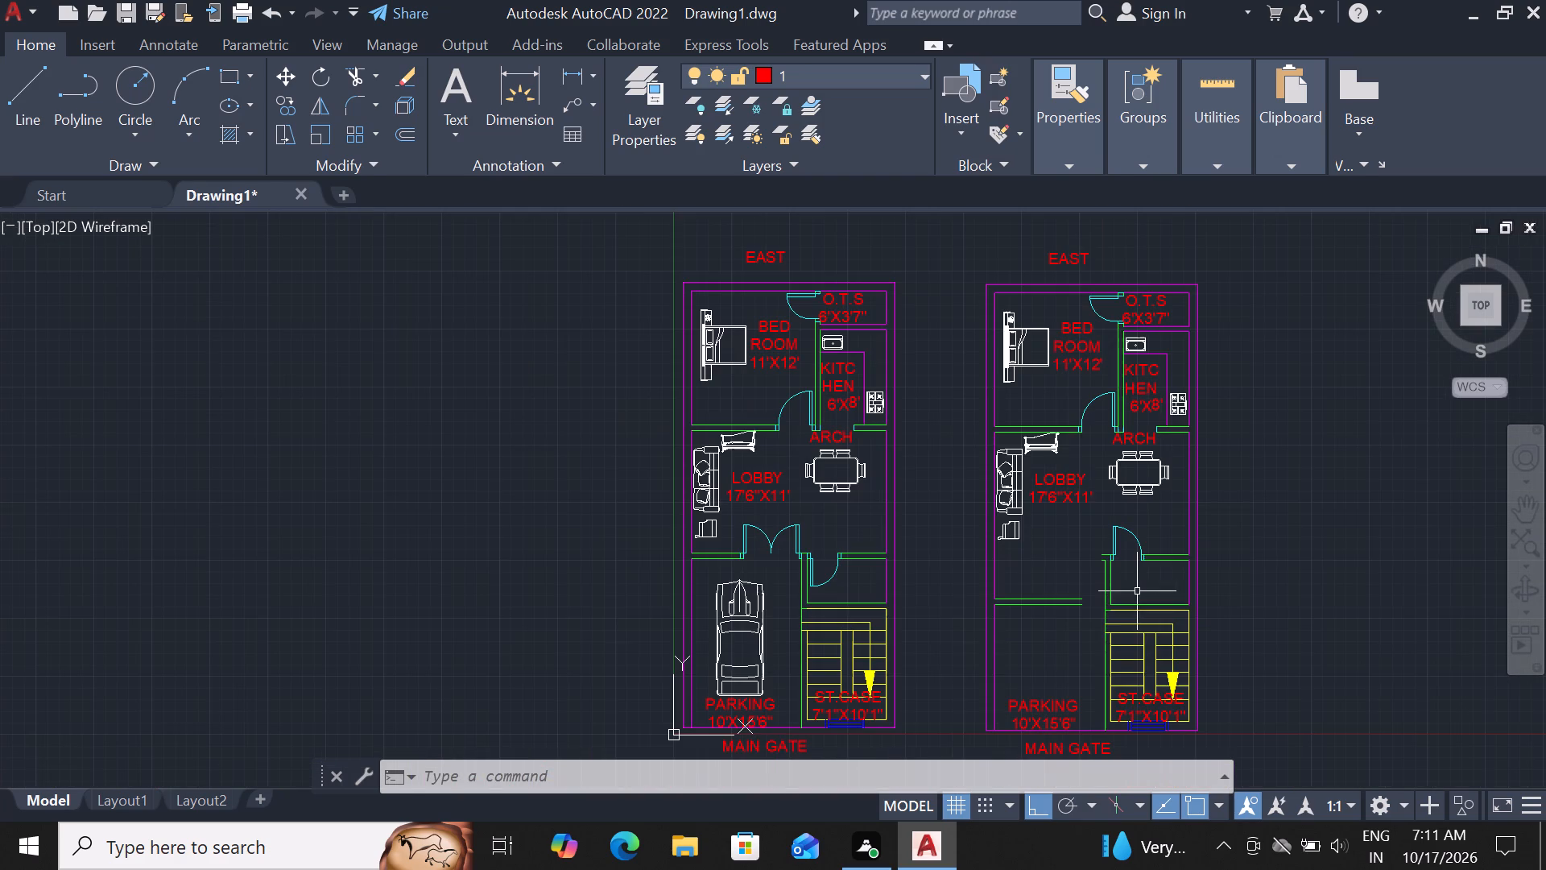
scroll(1139, 657, "down", 1)
scroll(1139, 651, "up", 4)
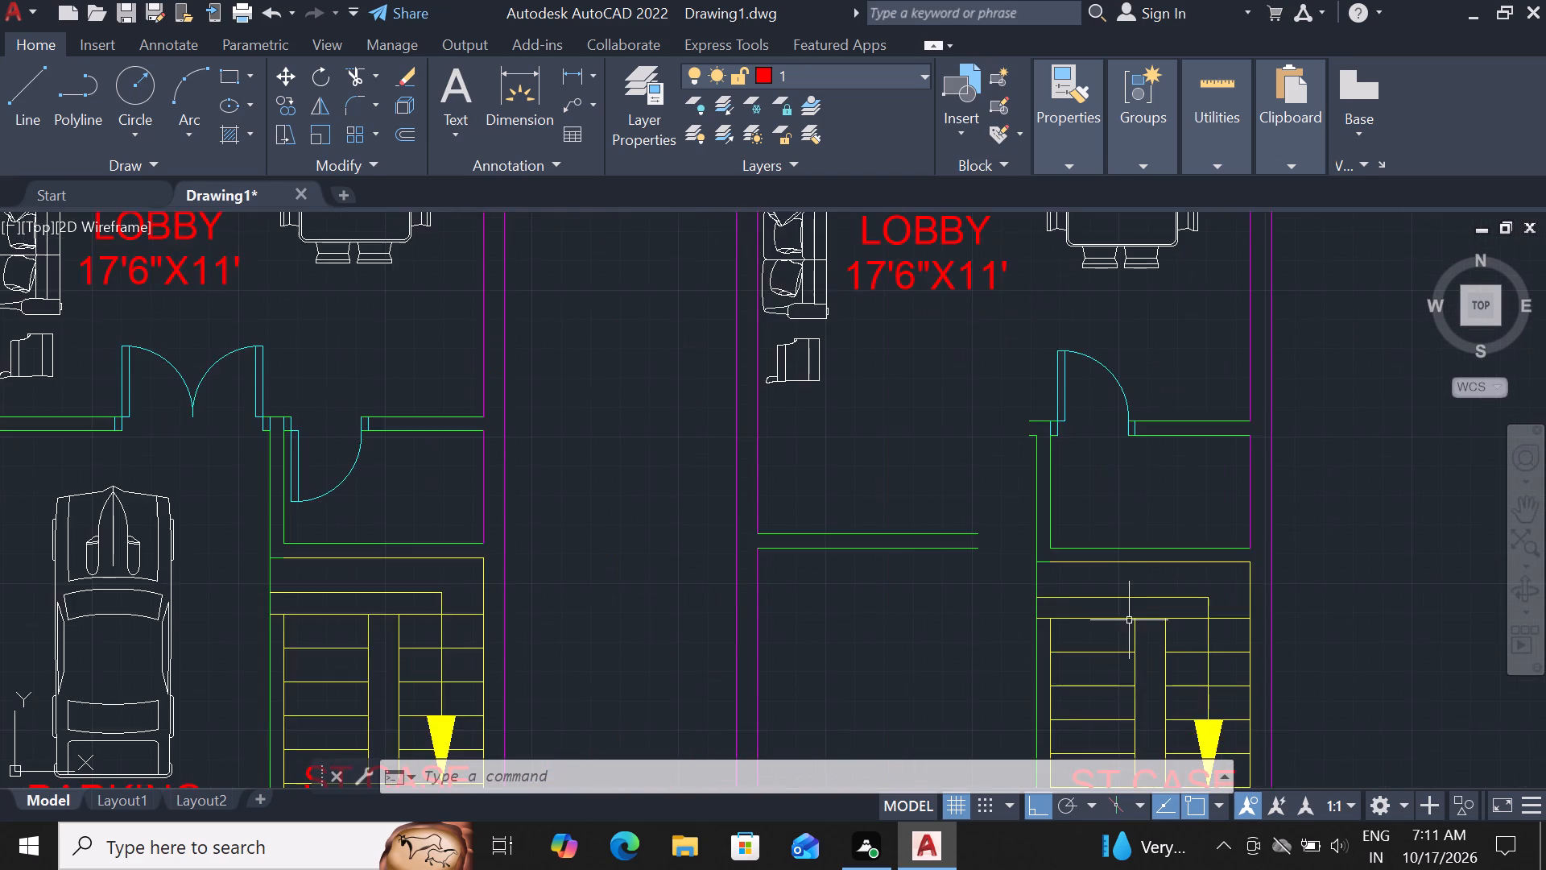
scroll(1031, 557, "down", 2)
scroll(1048, 646, "up", 1)
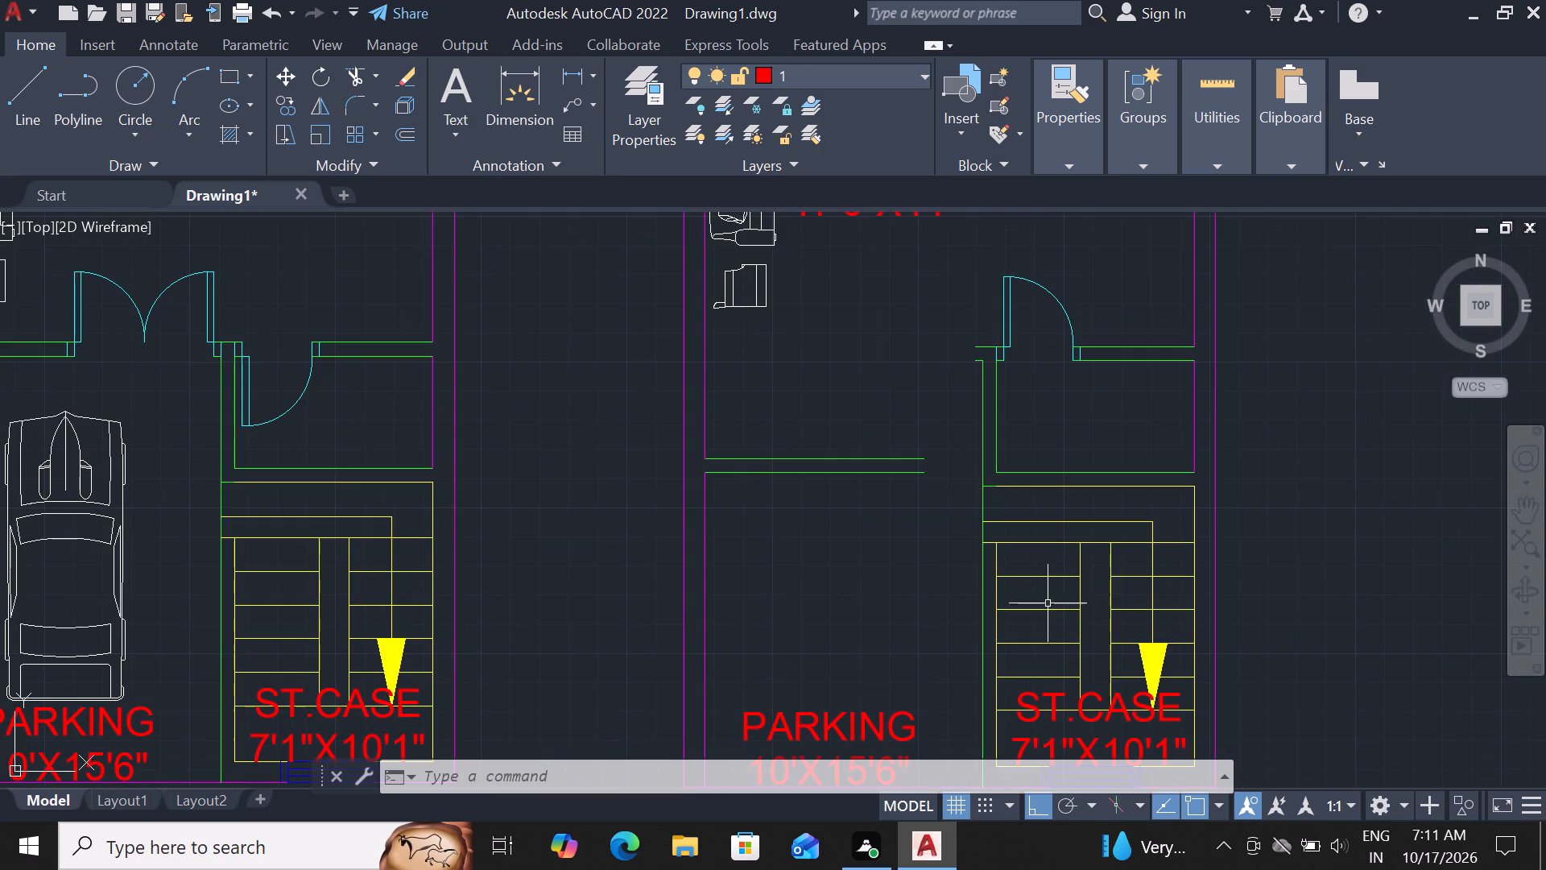
left_click(1081, 483)
key("Delete")
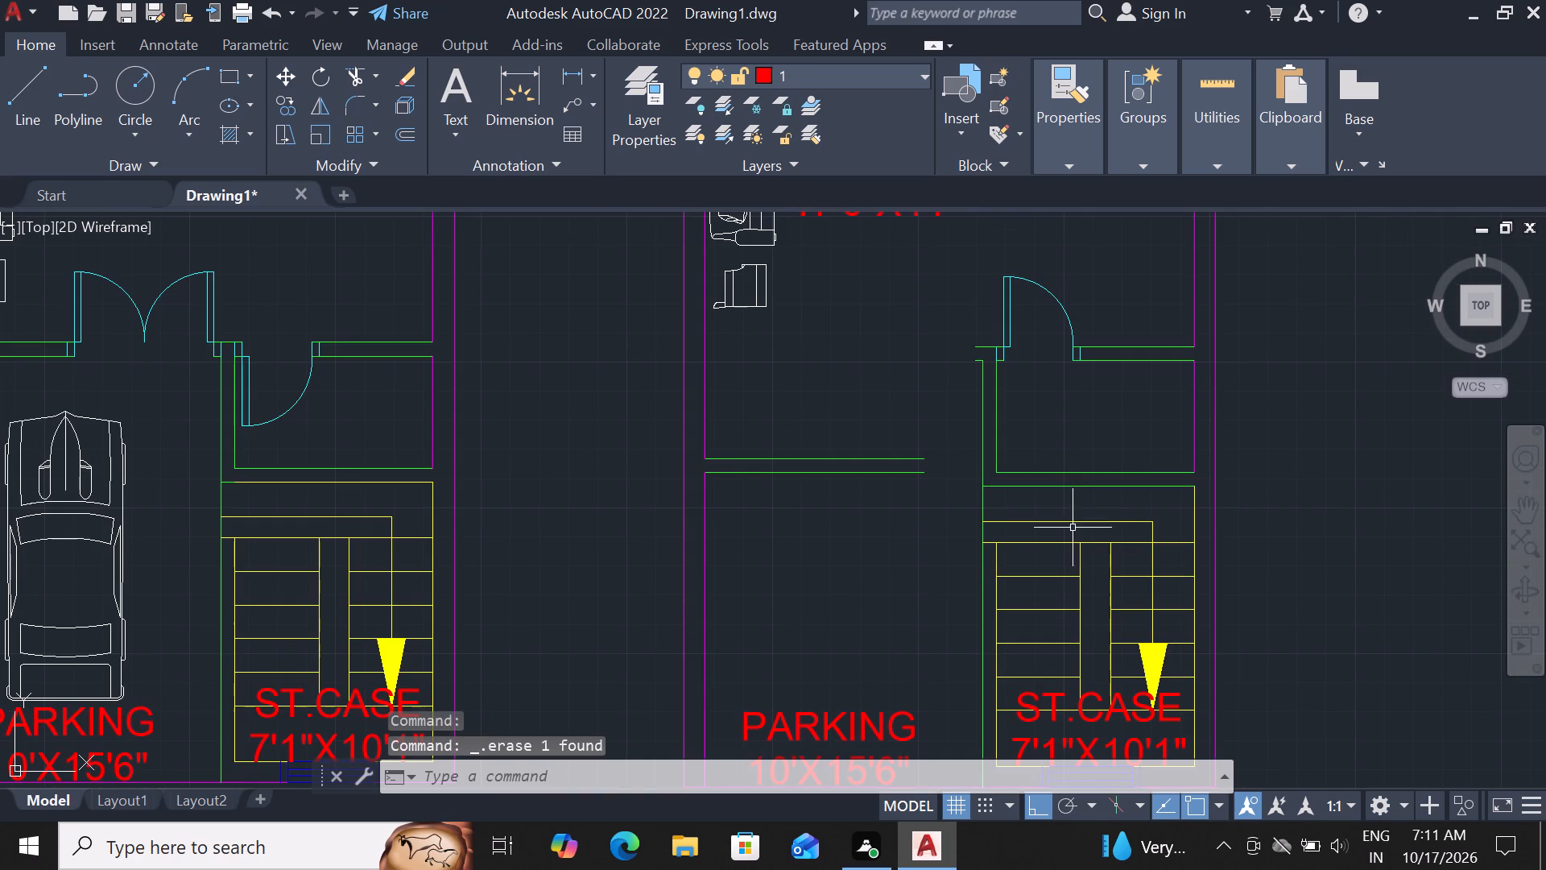
scroll(1044, 511, "down", 2)
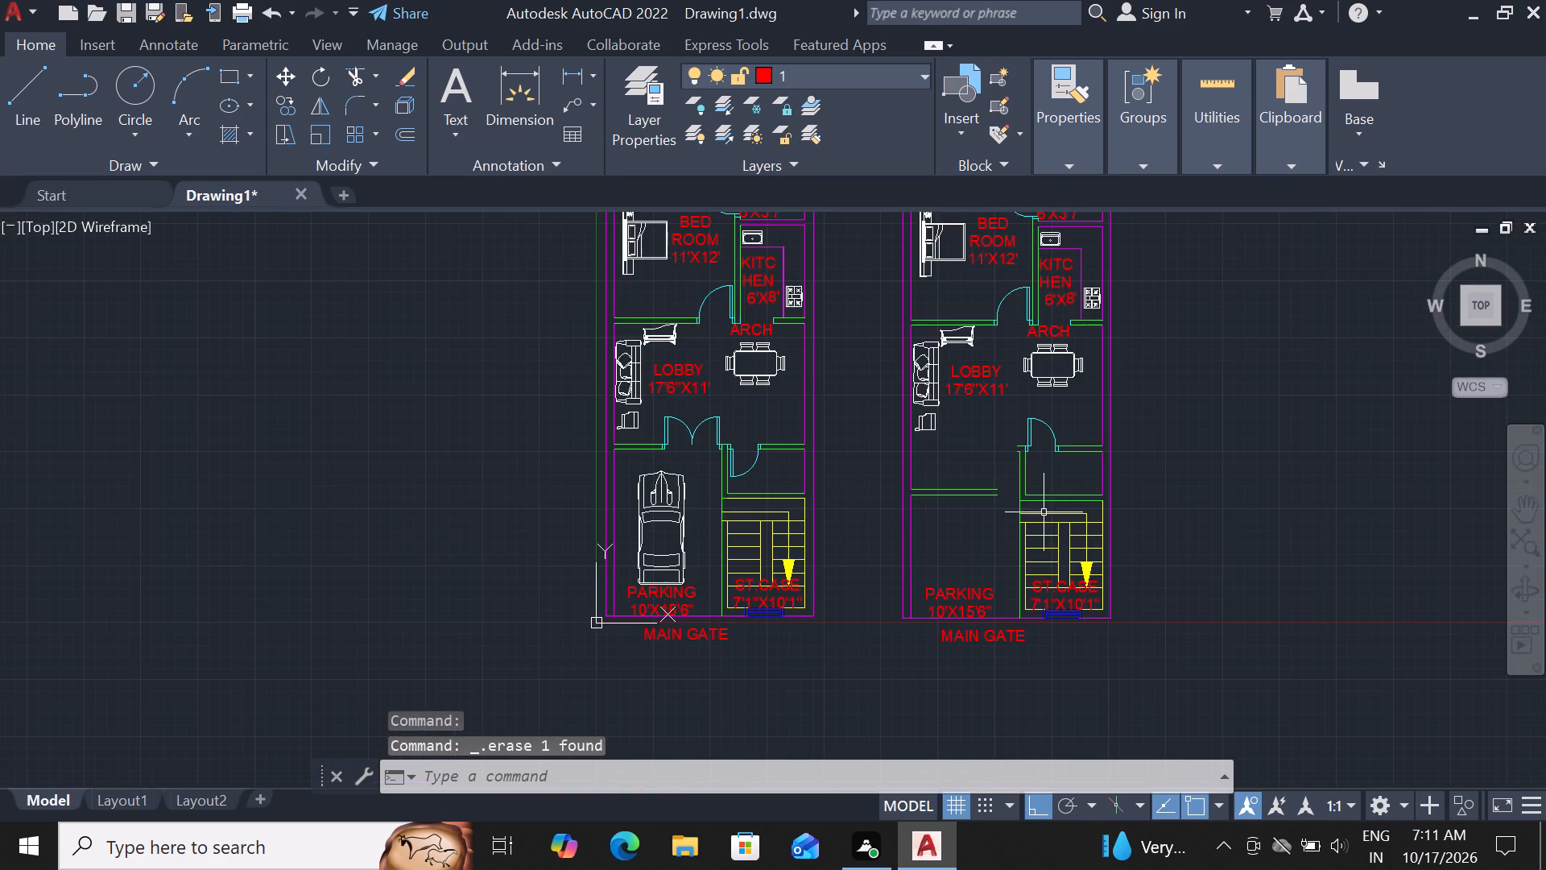
scroll(1035, 559, "up", 3)
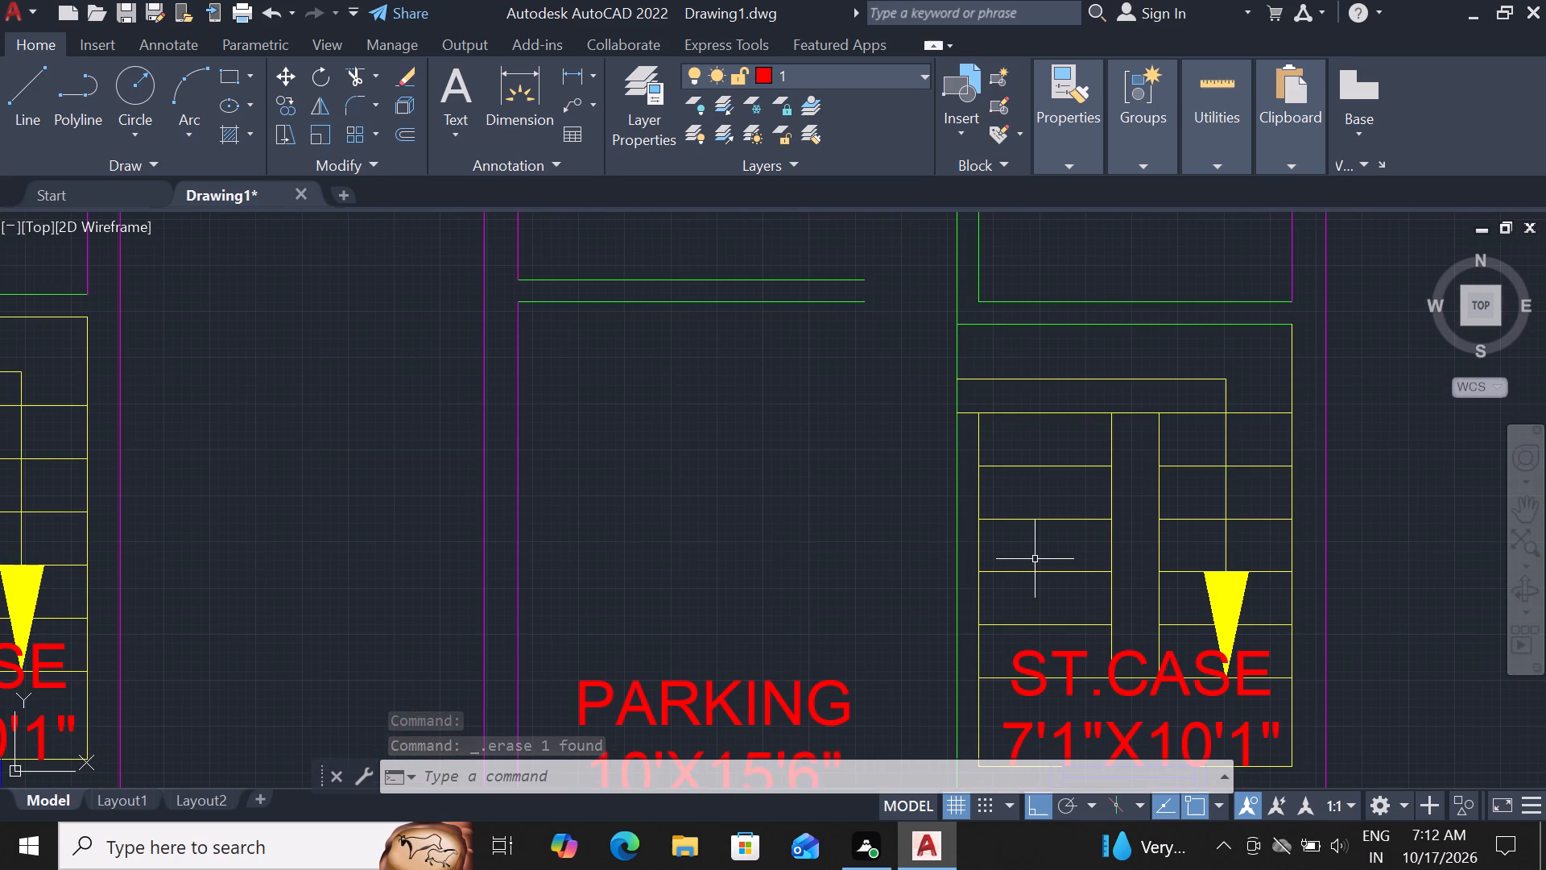
left_click(978, 543)
key("BackSpace")
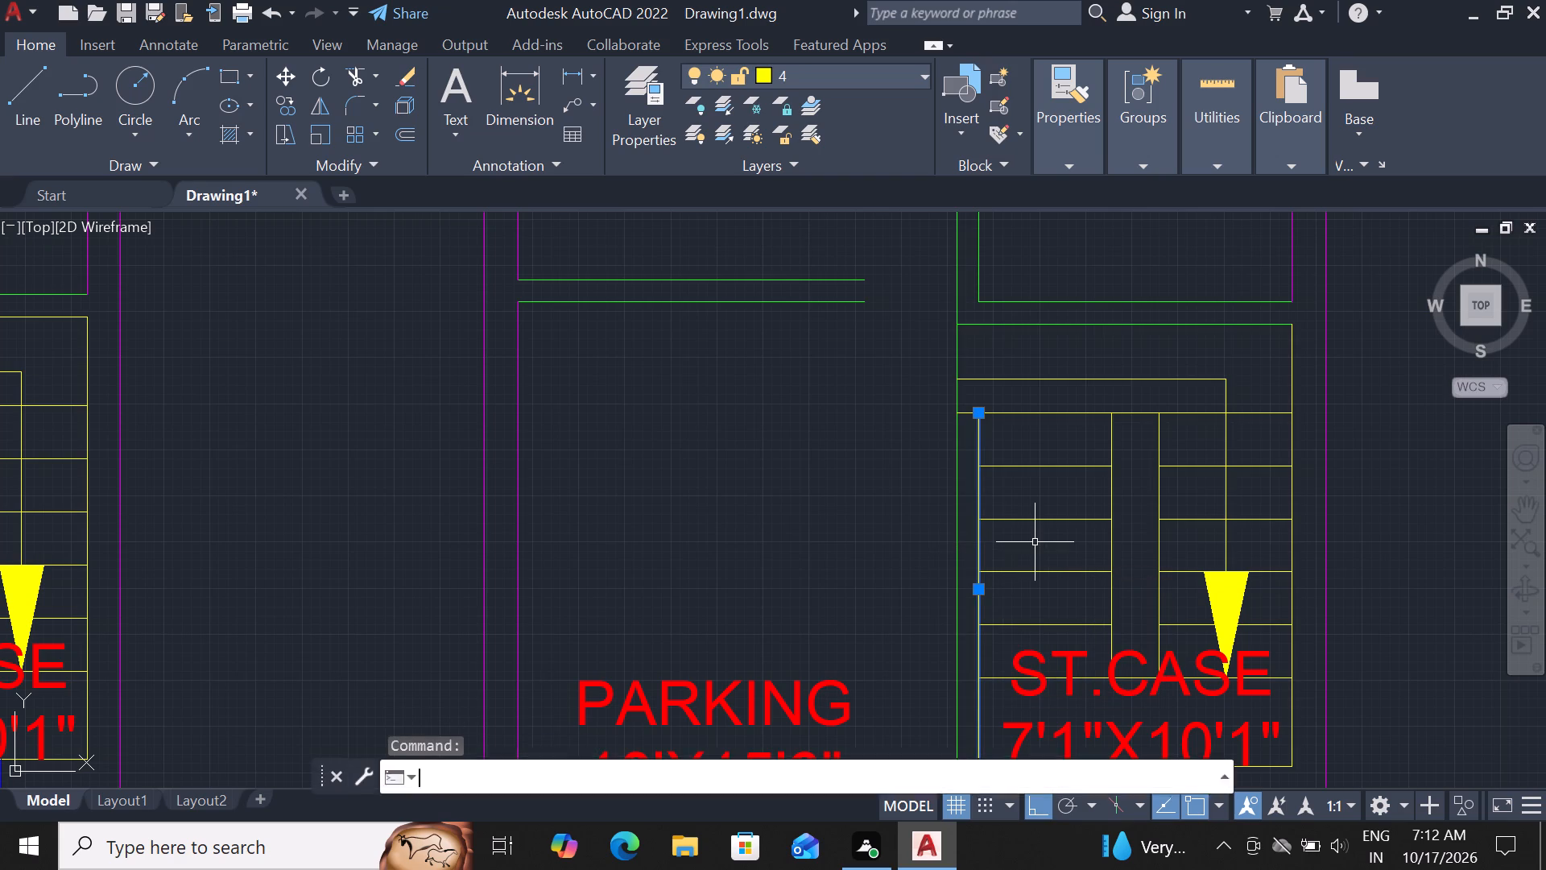
key("Delete")
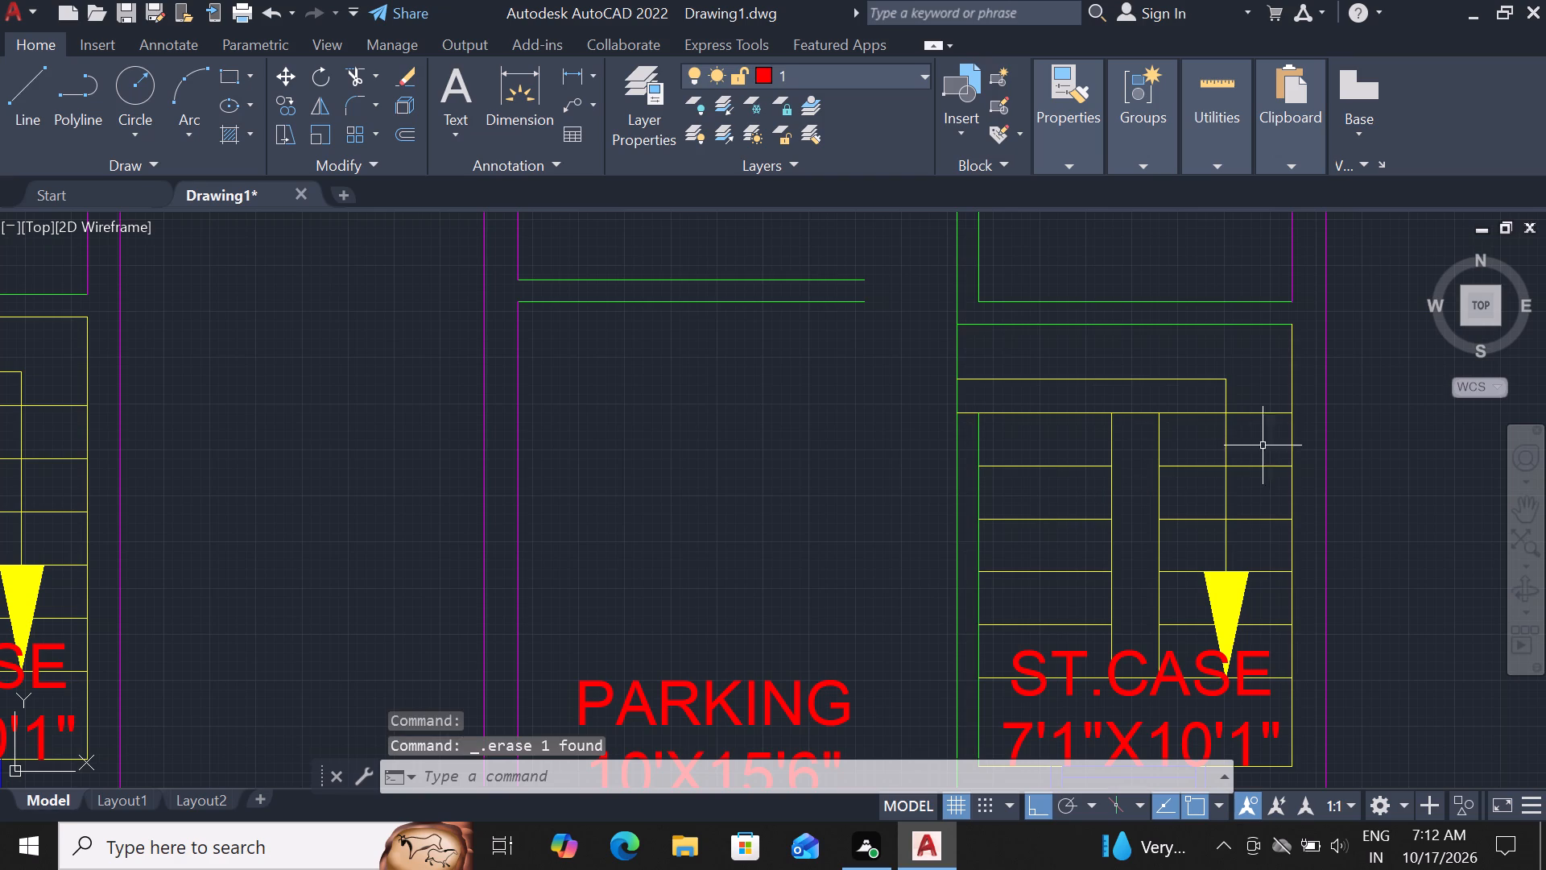
left_click(1293, 437)
key("Delete")
scroll(1291, 437, "down", 2)
scroll(1273, 507, "up", 1)
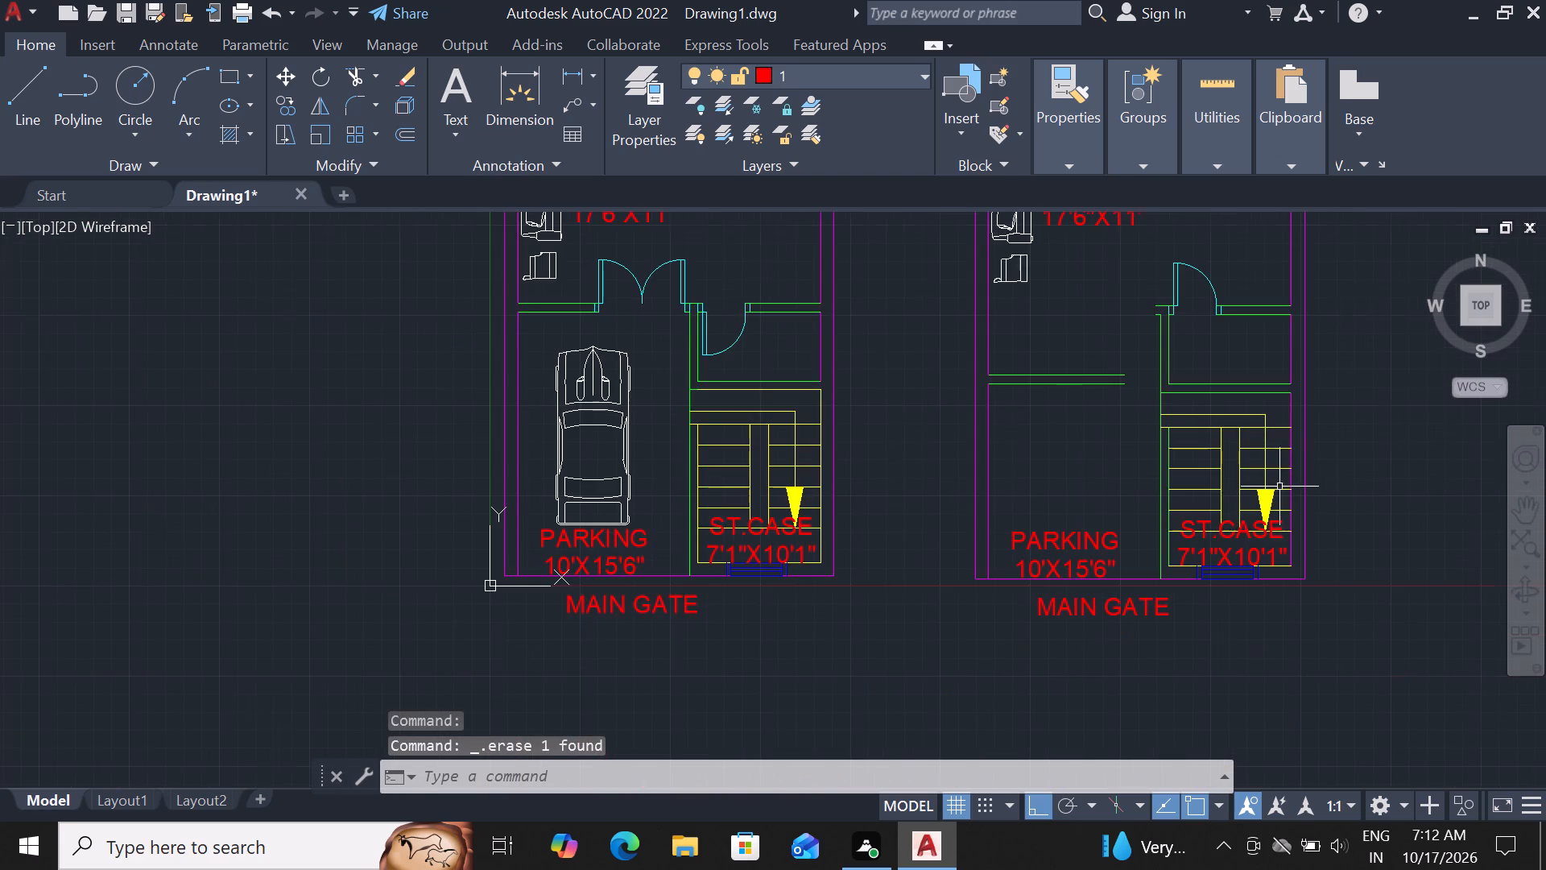
scroll(1267, 523, "up", 1)
scroll(1245, 672, "up", 1)
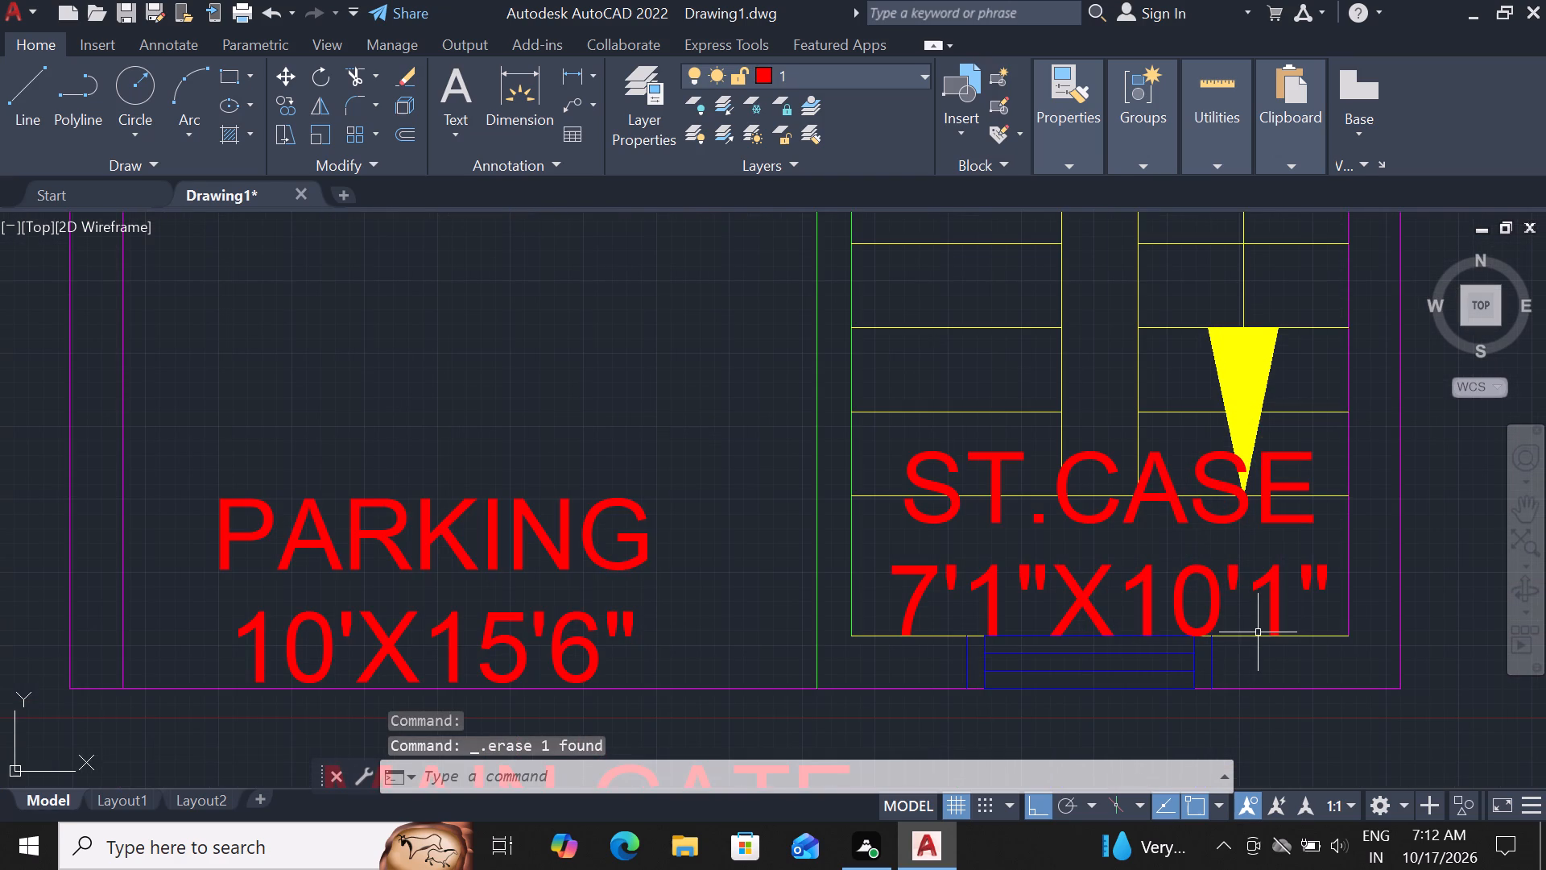
left_click(1258, 636)
key("Delete")
Trim away the small passage's side wall and the wall pieces on both sides of its door, between lobby and staircase in the copied plan.
scroll(1258, 636, "down", 3)
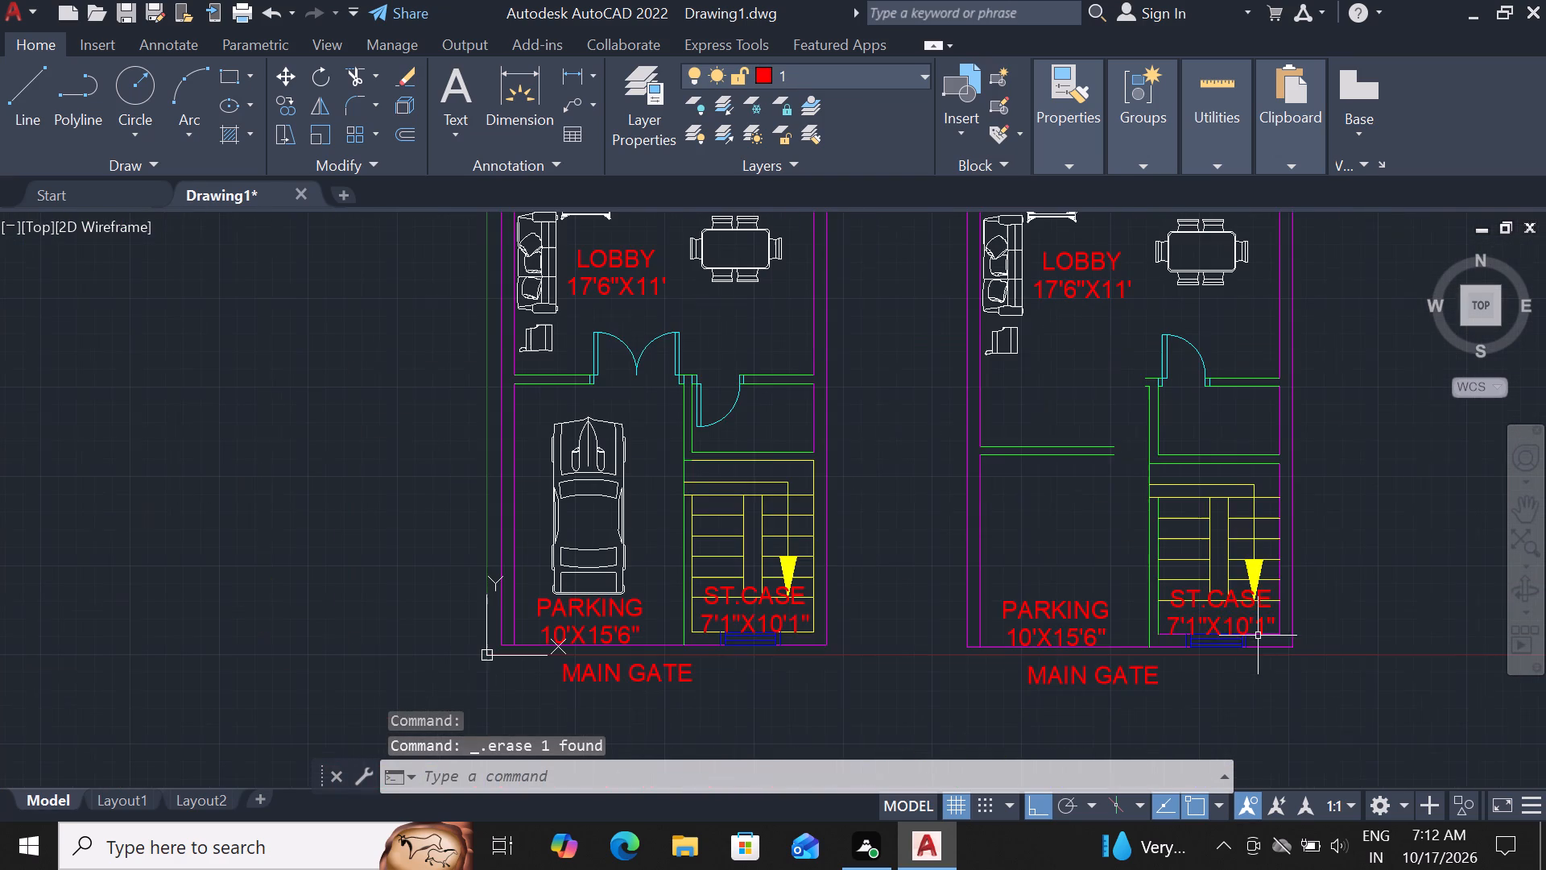
scroll(1190, 416, "up", 1)
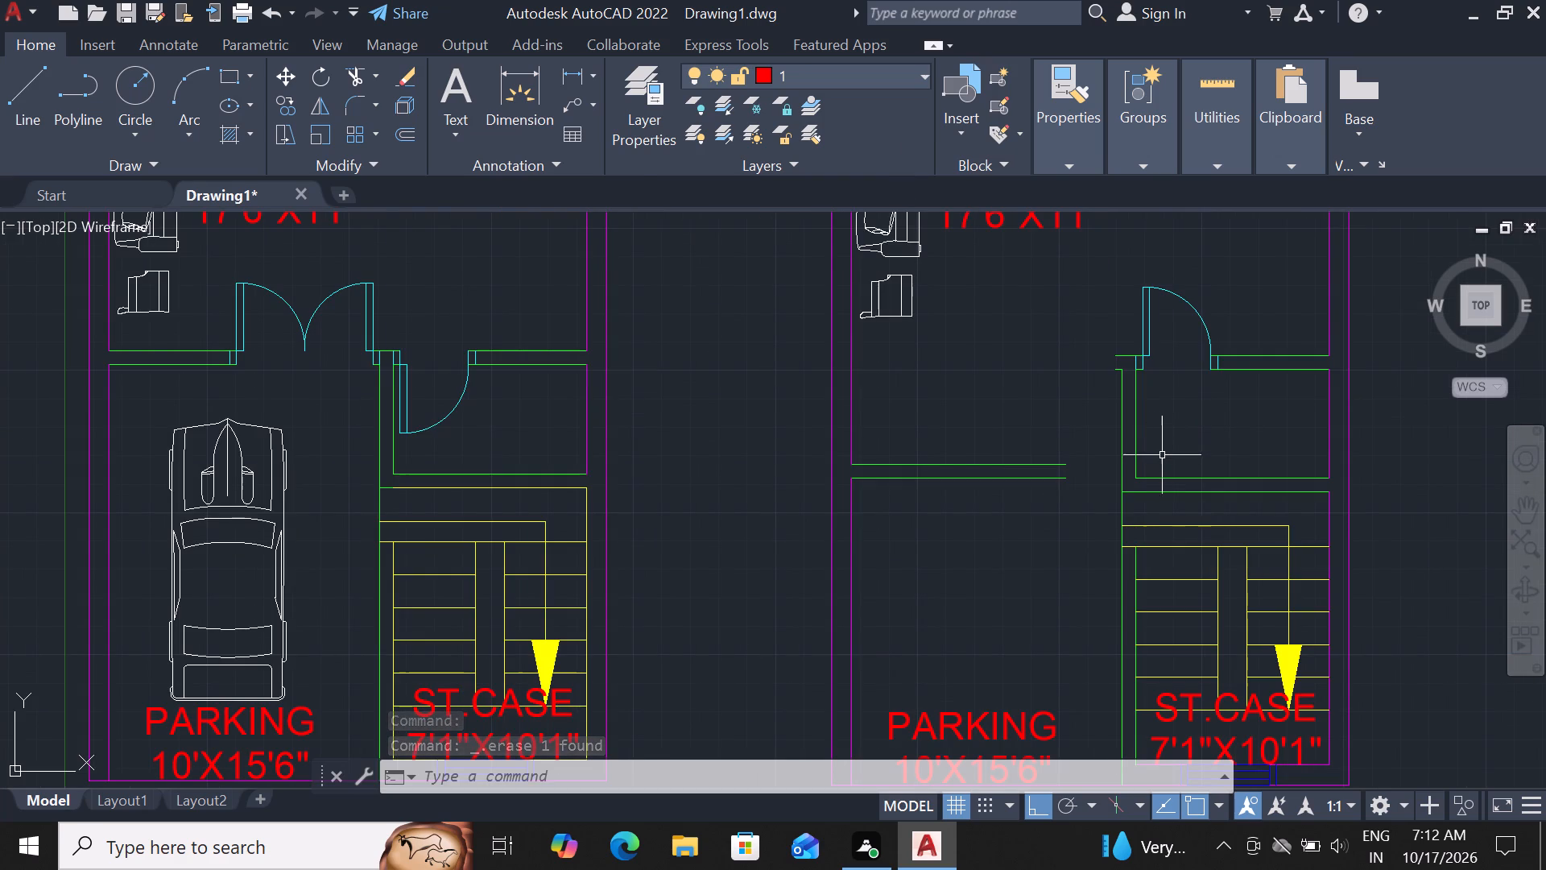
type("TR")
key("space")
key("space")
left_click(1147, 450)
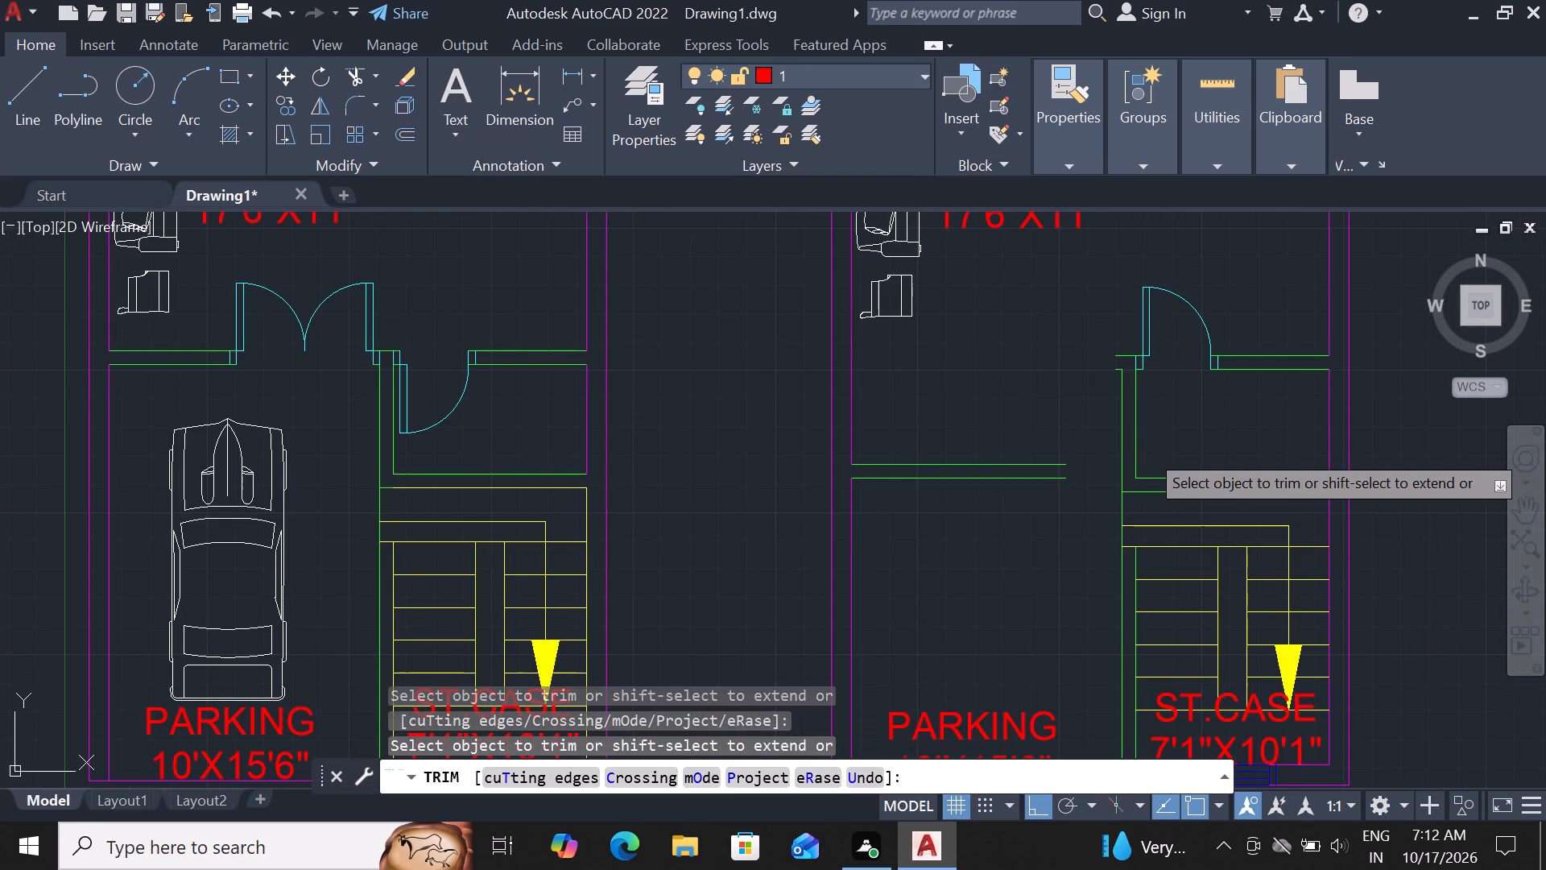
left_click(1137, 456)
left_click(1123, 460)
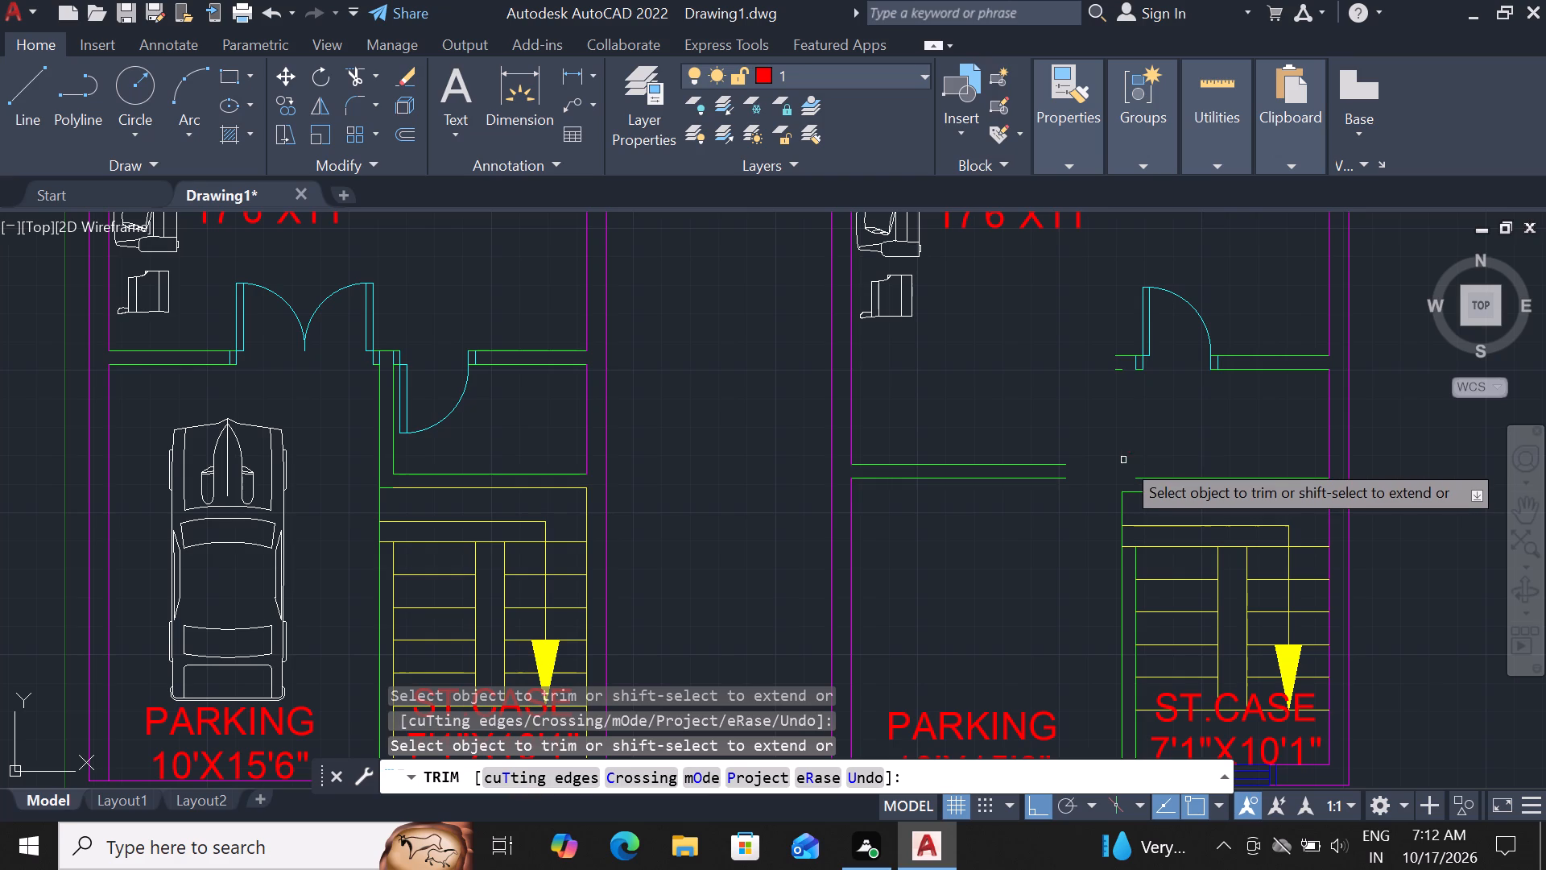
scroll(1124, 362, "up", 2)
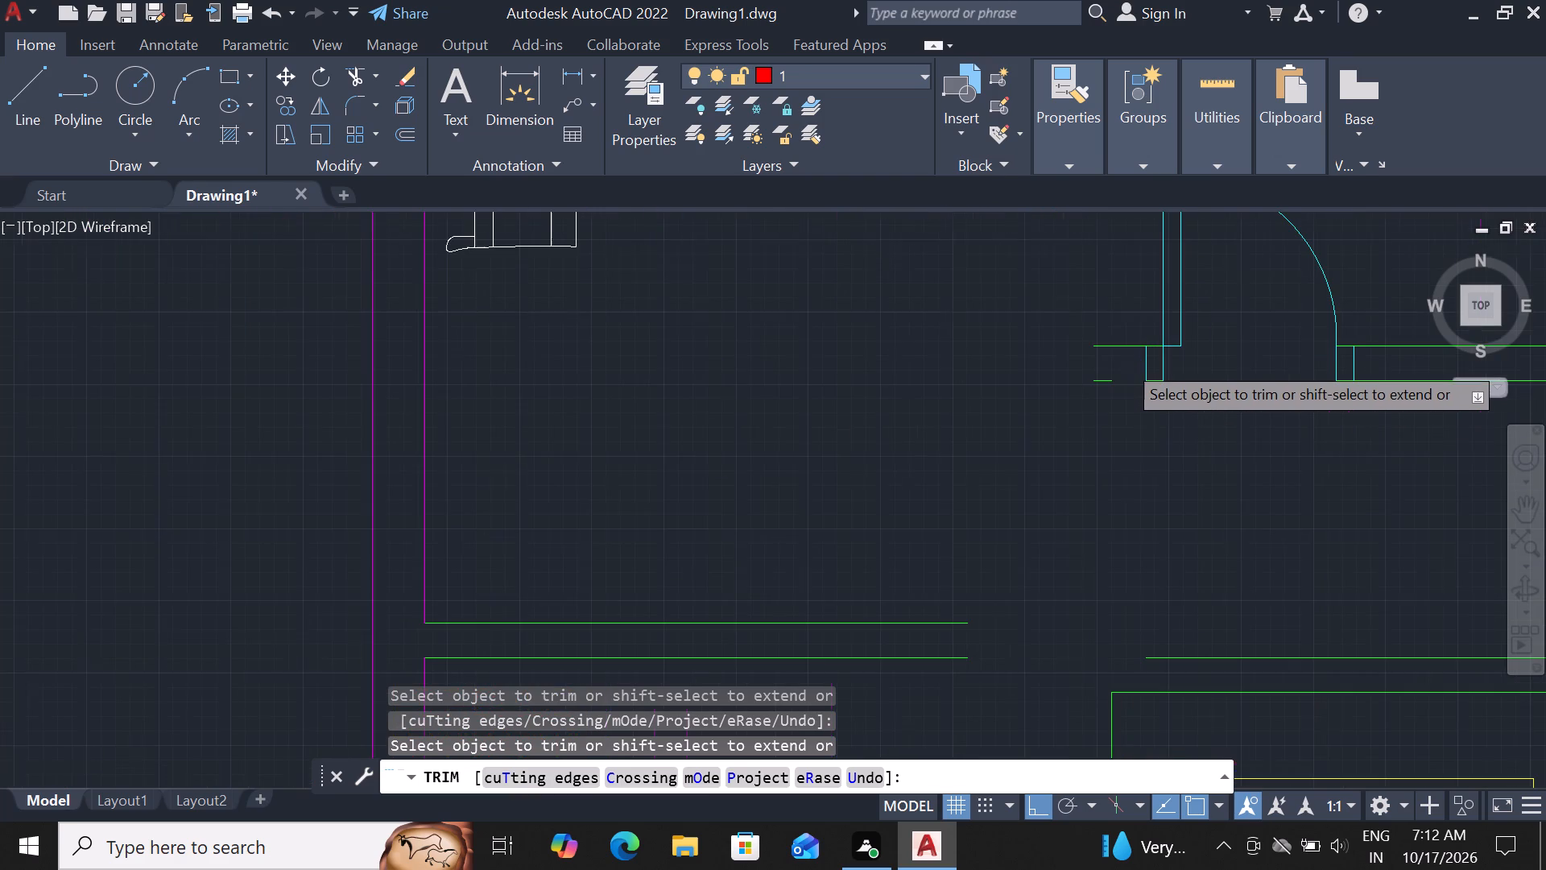
left_click(1131, 345)
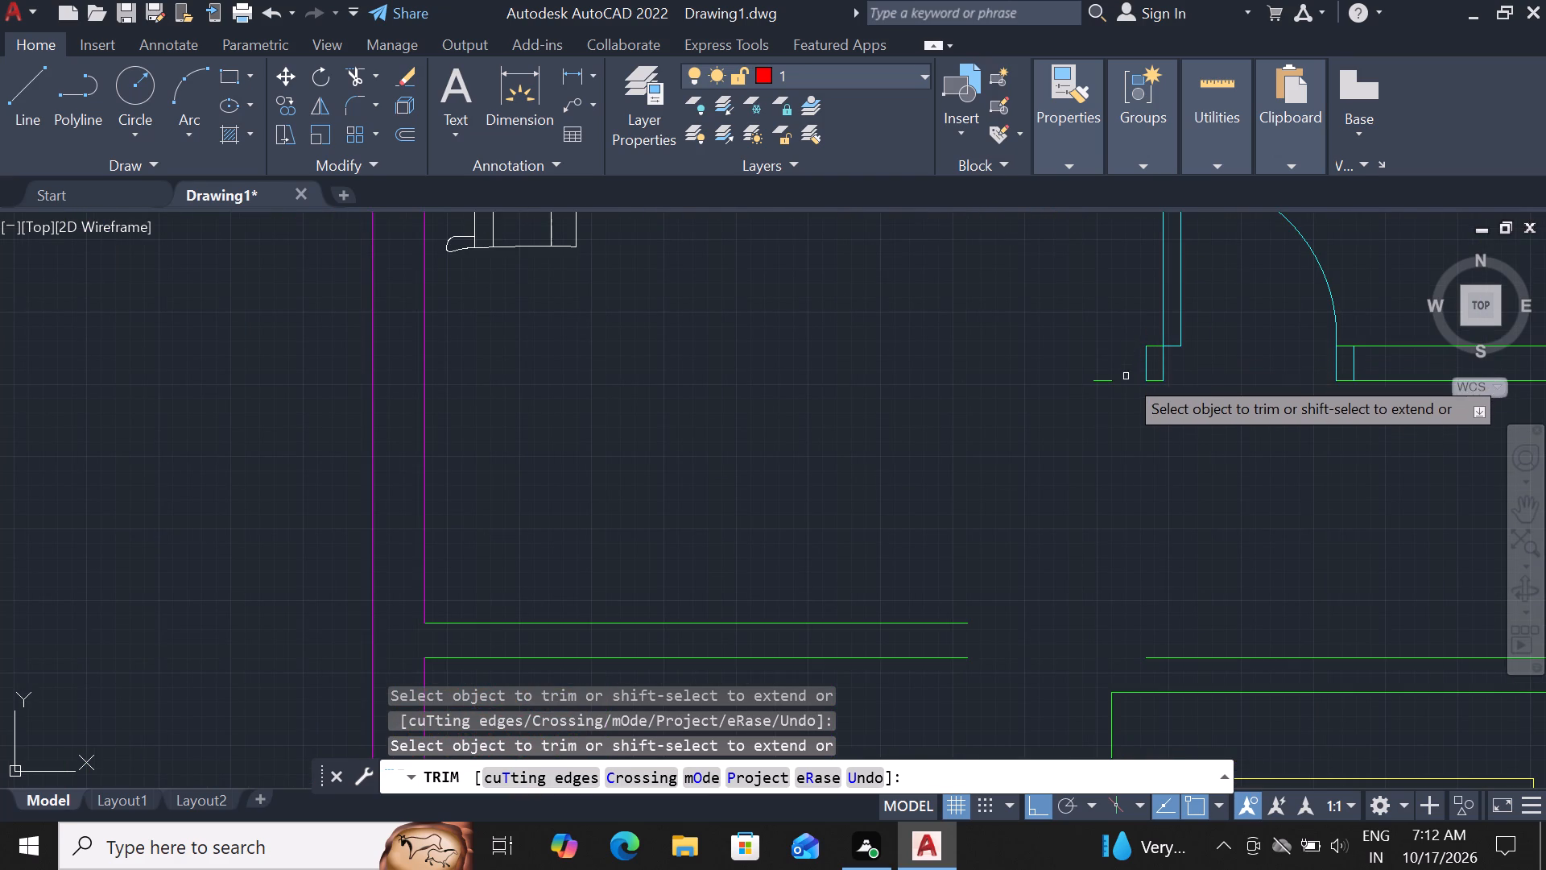
left_click(1107, 382)
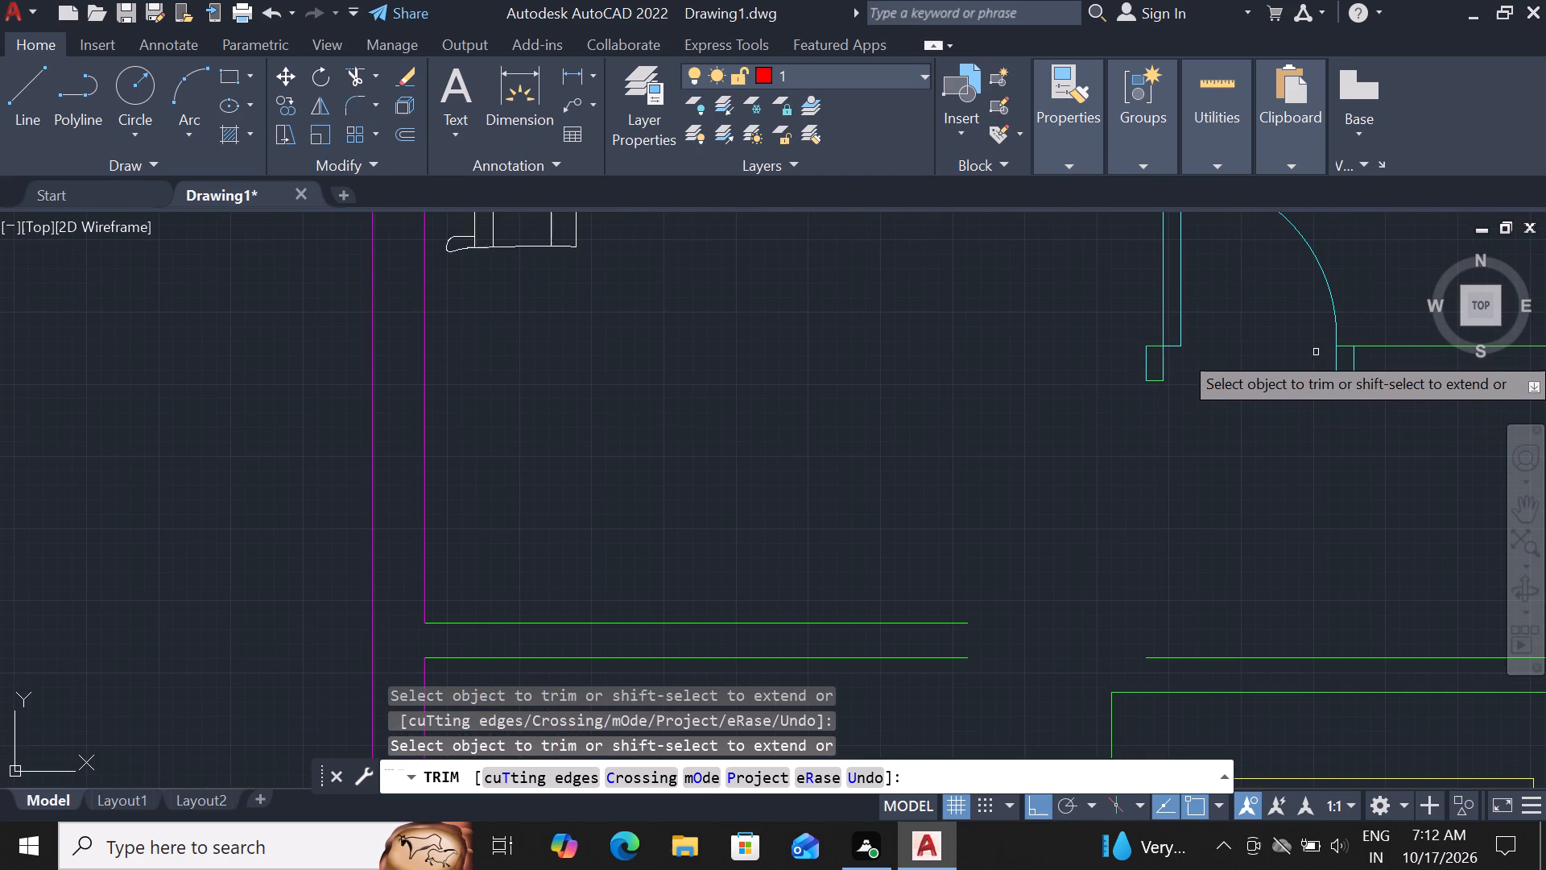
left_click(1398, 348)
left_click(1389, 384)
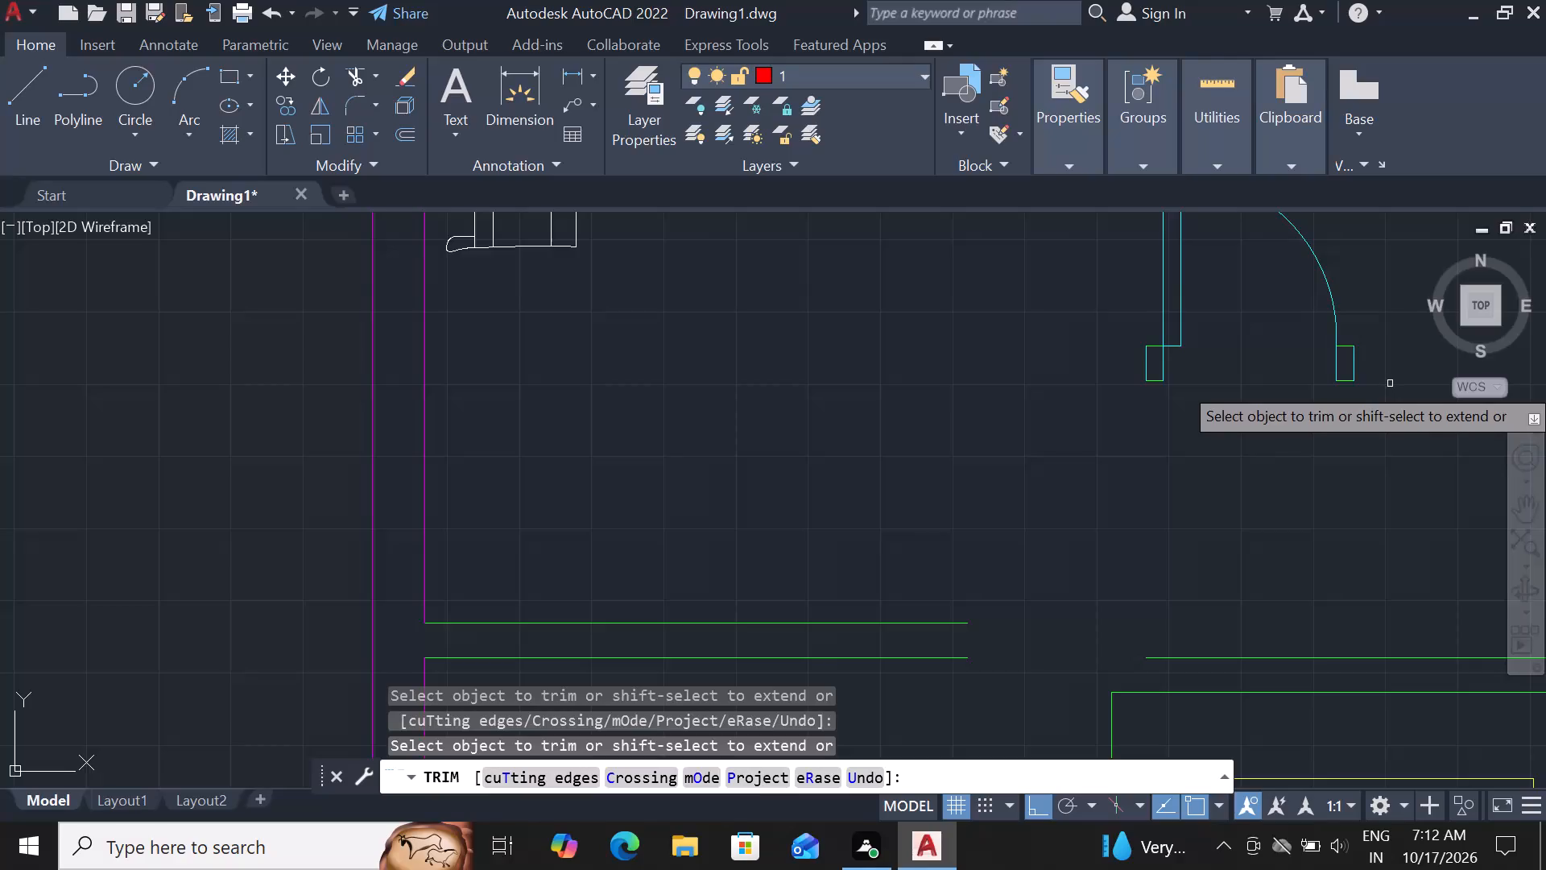
key("Escape")
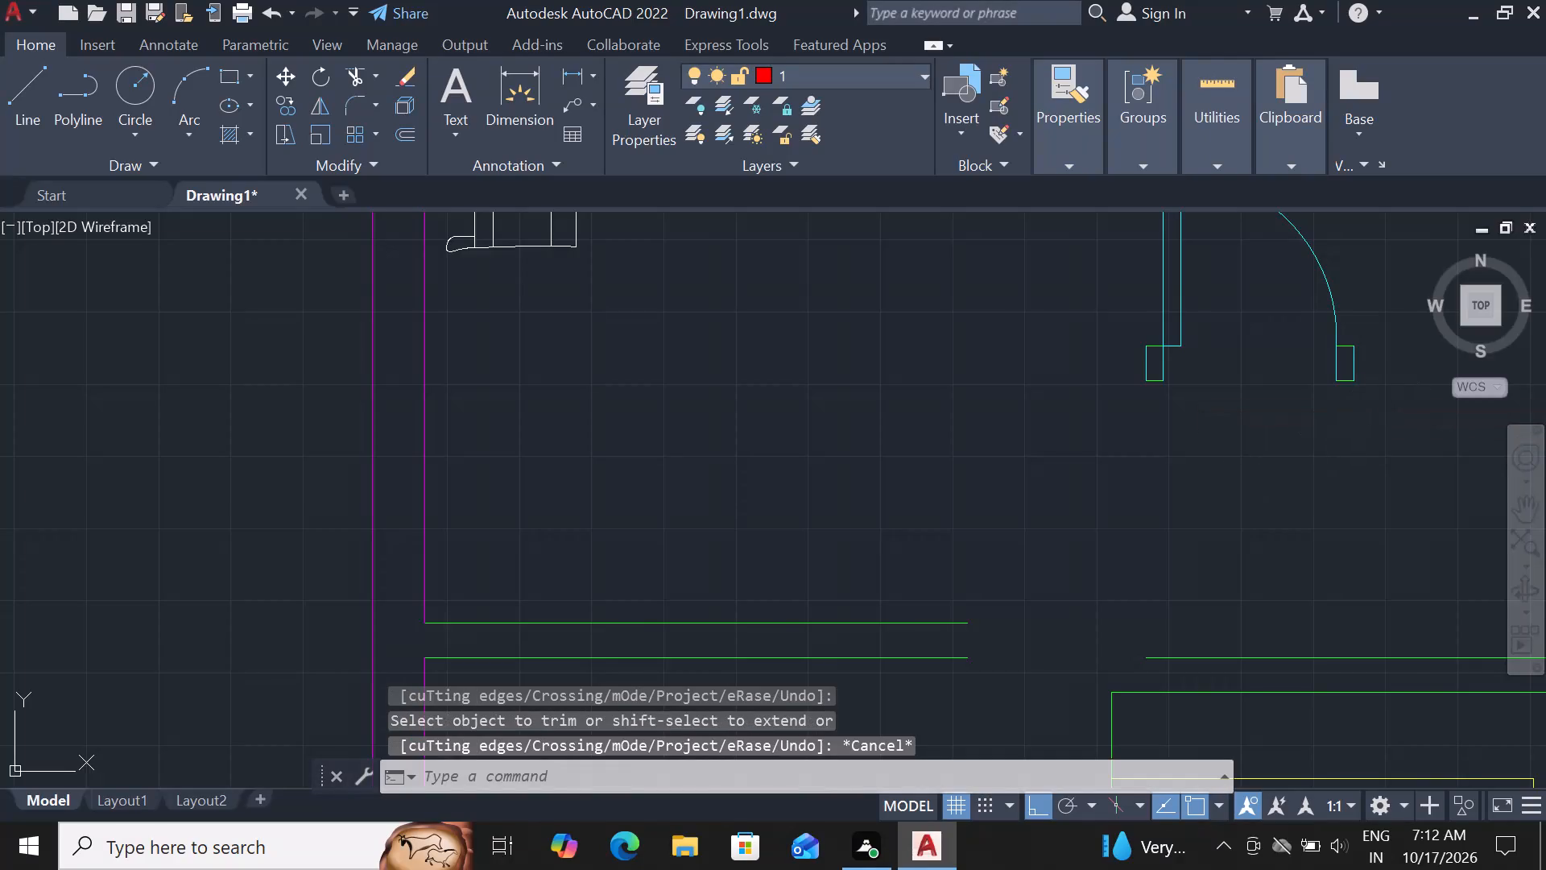
Extend the staircase wall's upper line across to the new lobby wall, and the stair side wall line up to meet it.
left_click(1261, 461)
key("e")
key("x")
key("space")
key("space")
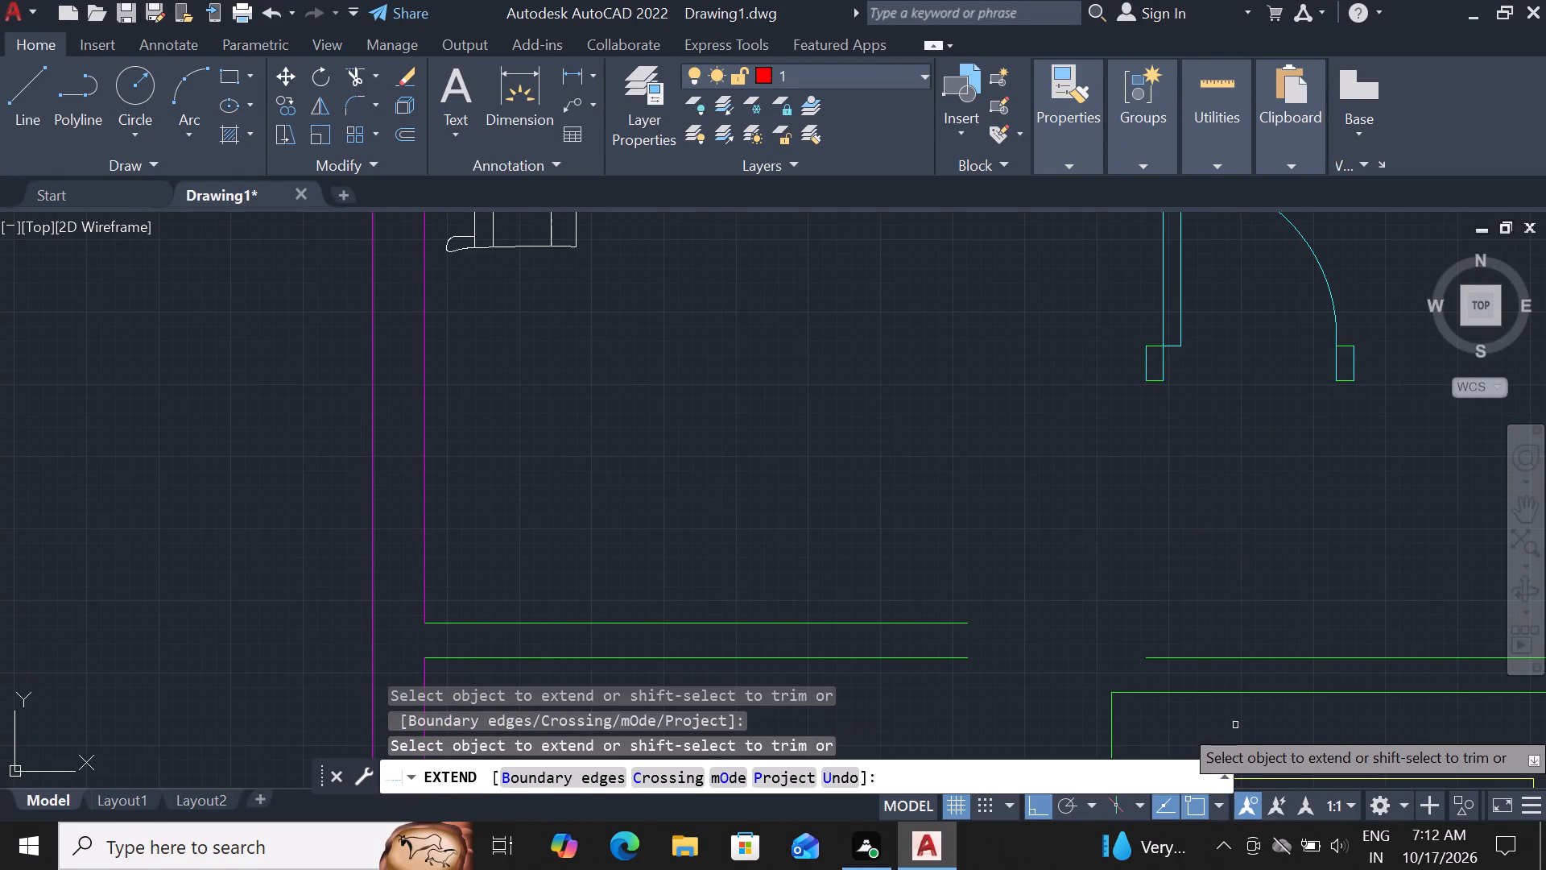
left_click(1159, 658)
left_click(1113, 705)
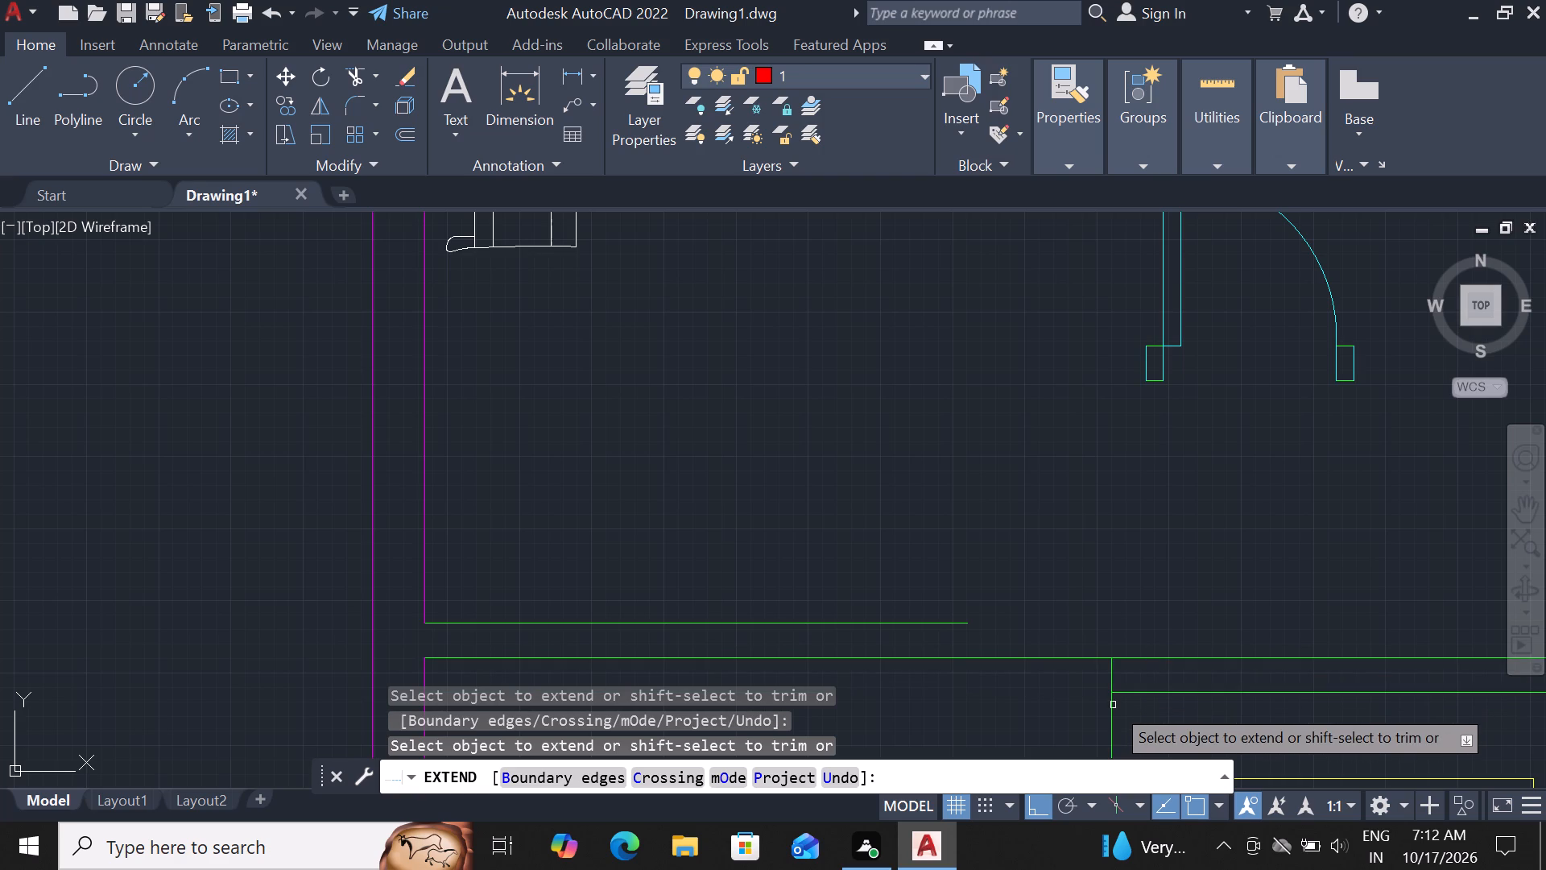
scroll(1083, 664, "down", 2)
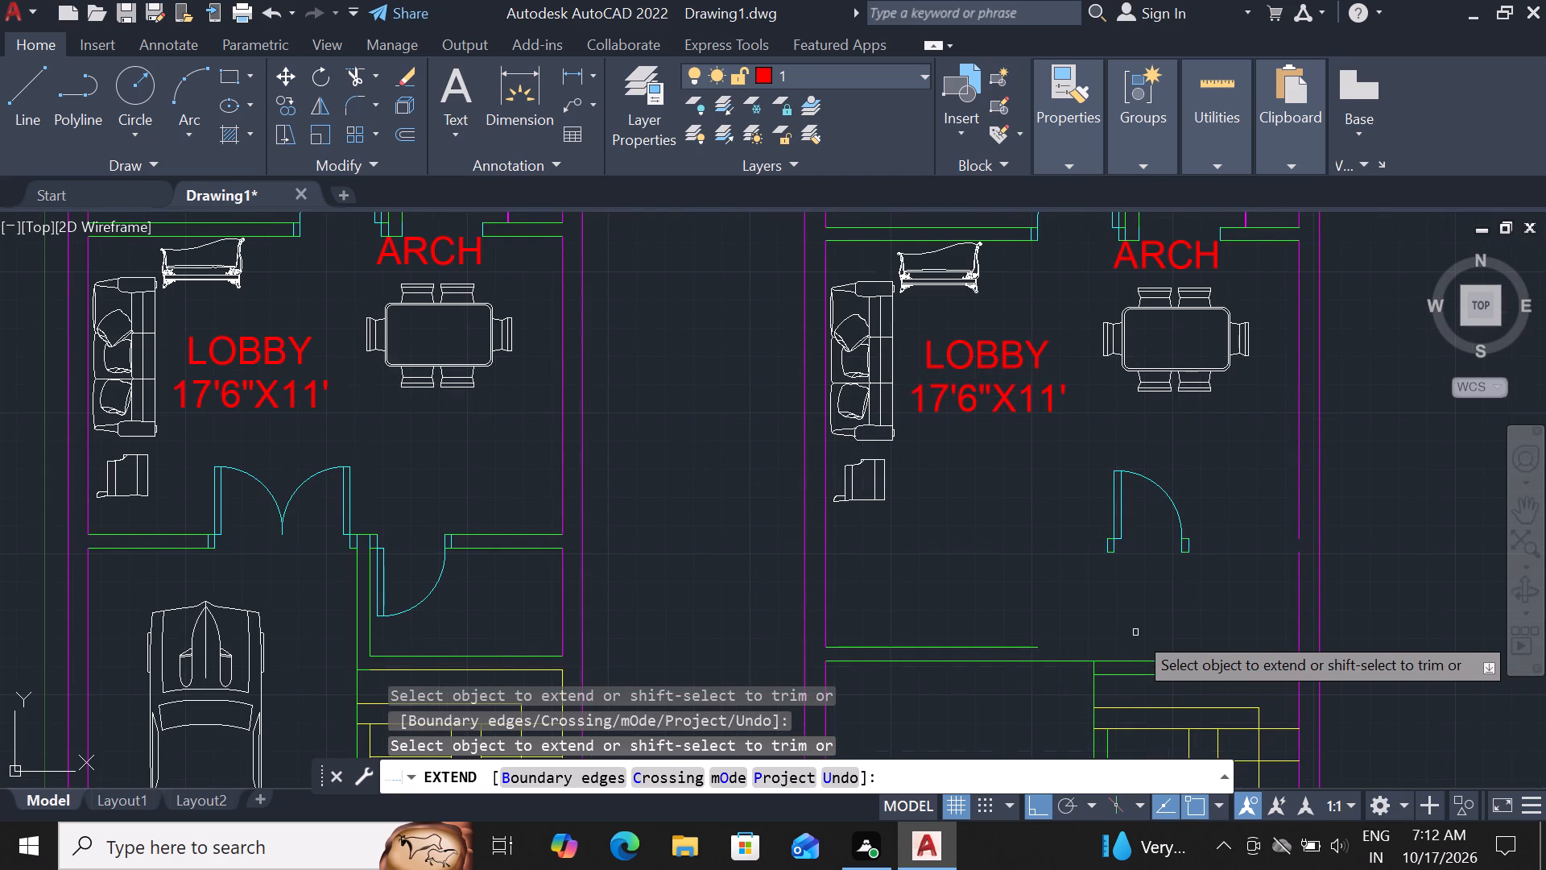
key("Escape")
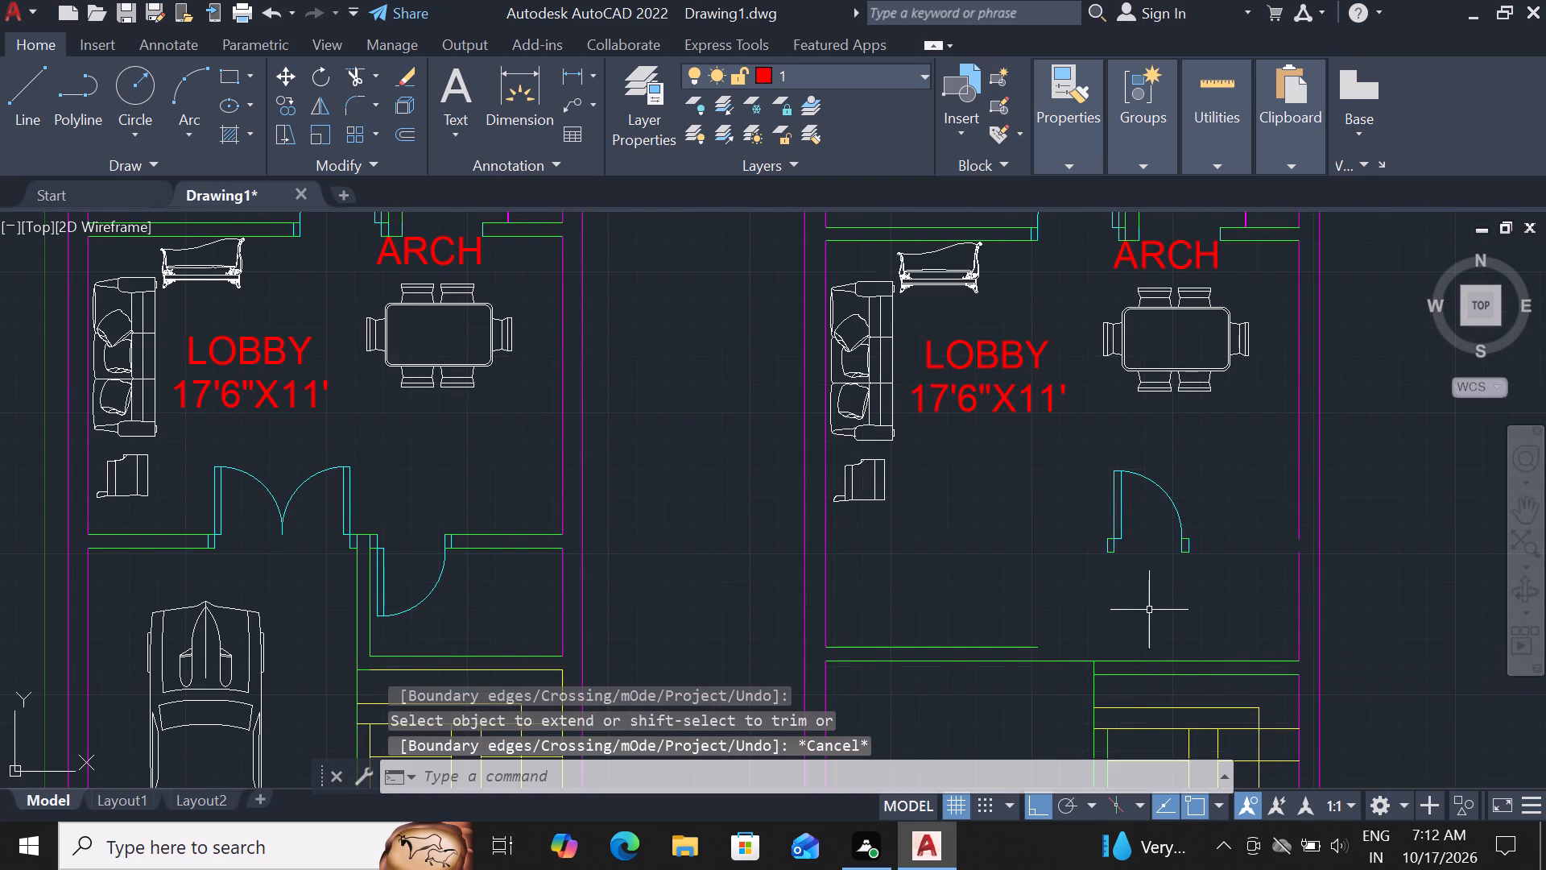
Move the freestanding door with its jambs down into the staircase wall, placing its lower jamb corner at the wall's corner beside the parking.
left_click_drag(1042, 454, 1219, 485)
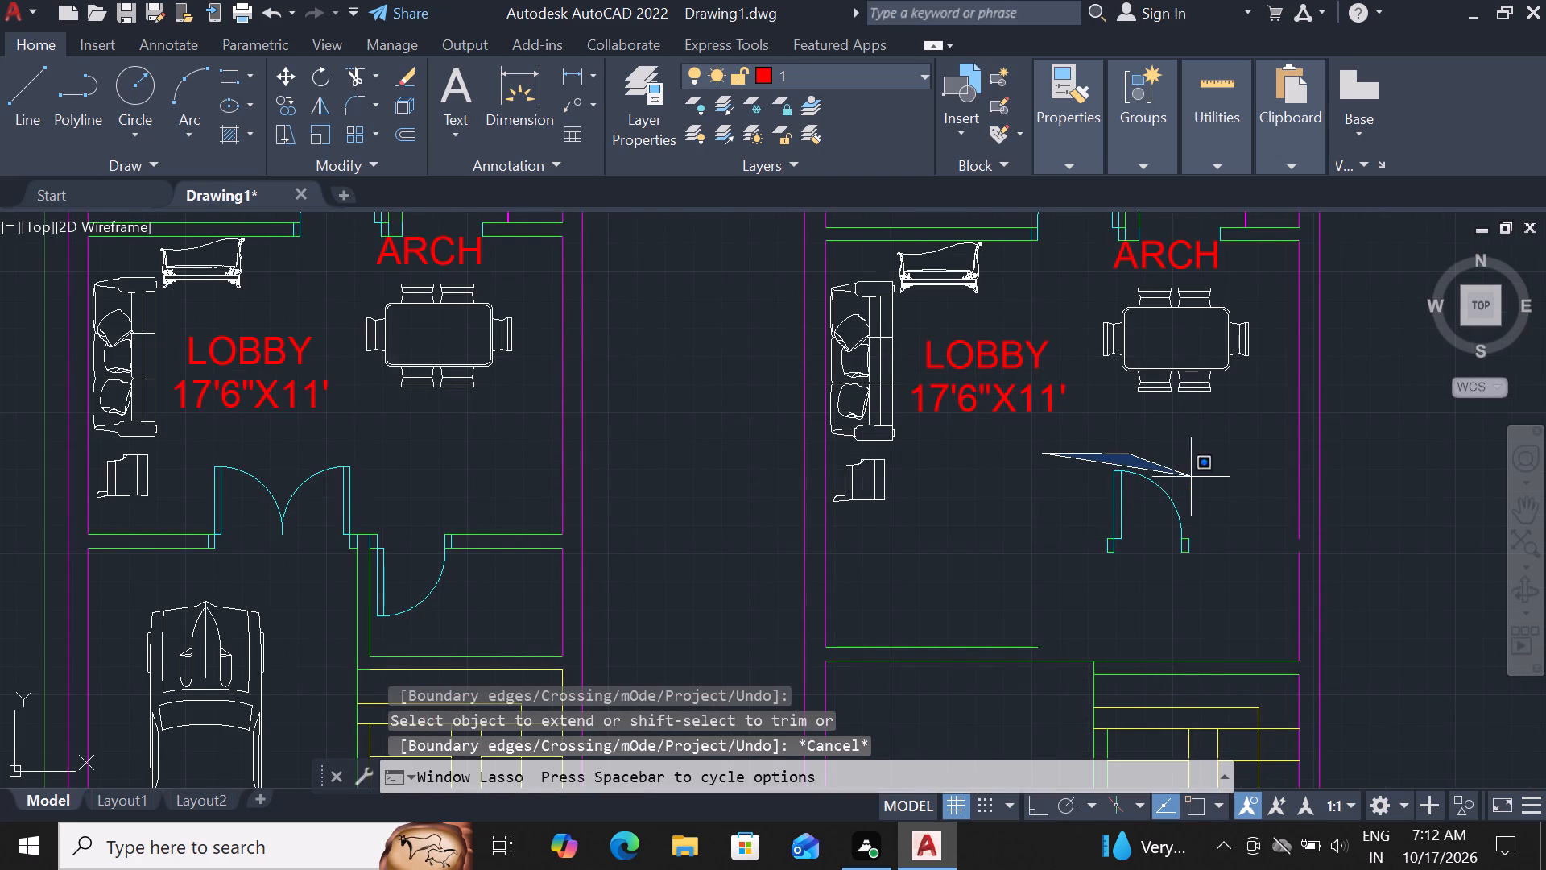
left_click_drag(1219, 485, 1073, 602)
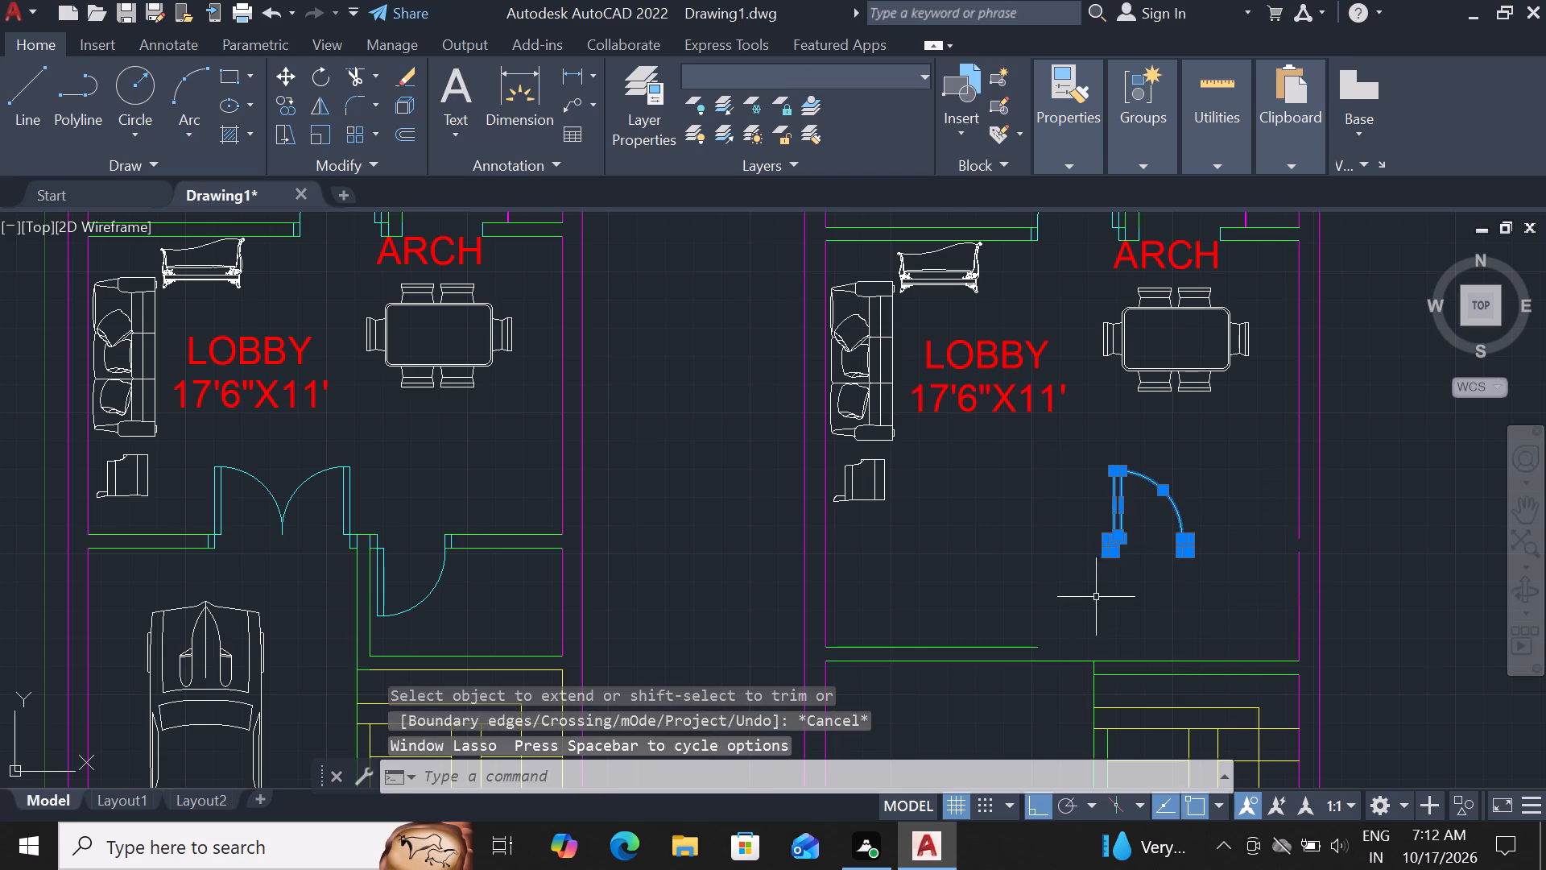
key("m")
key("space")
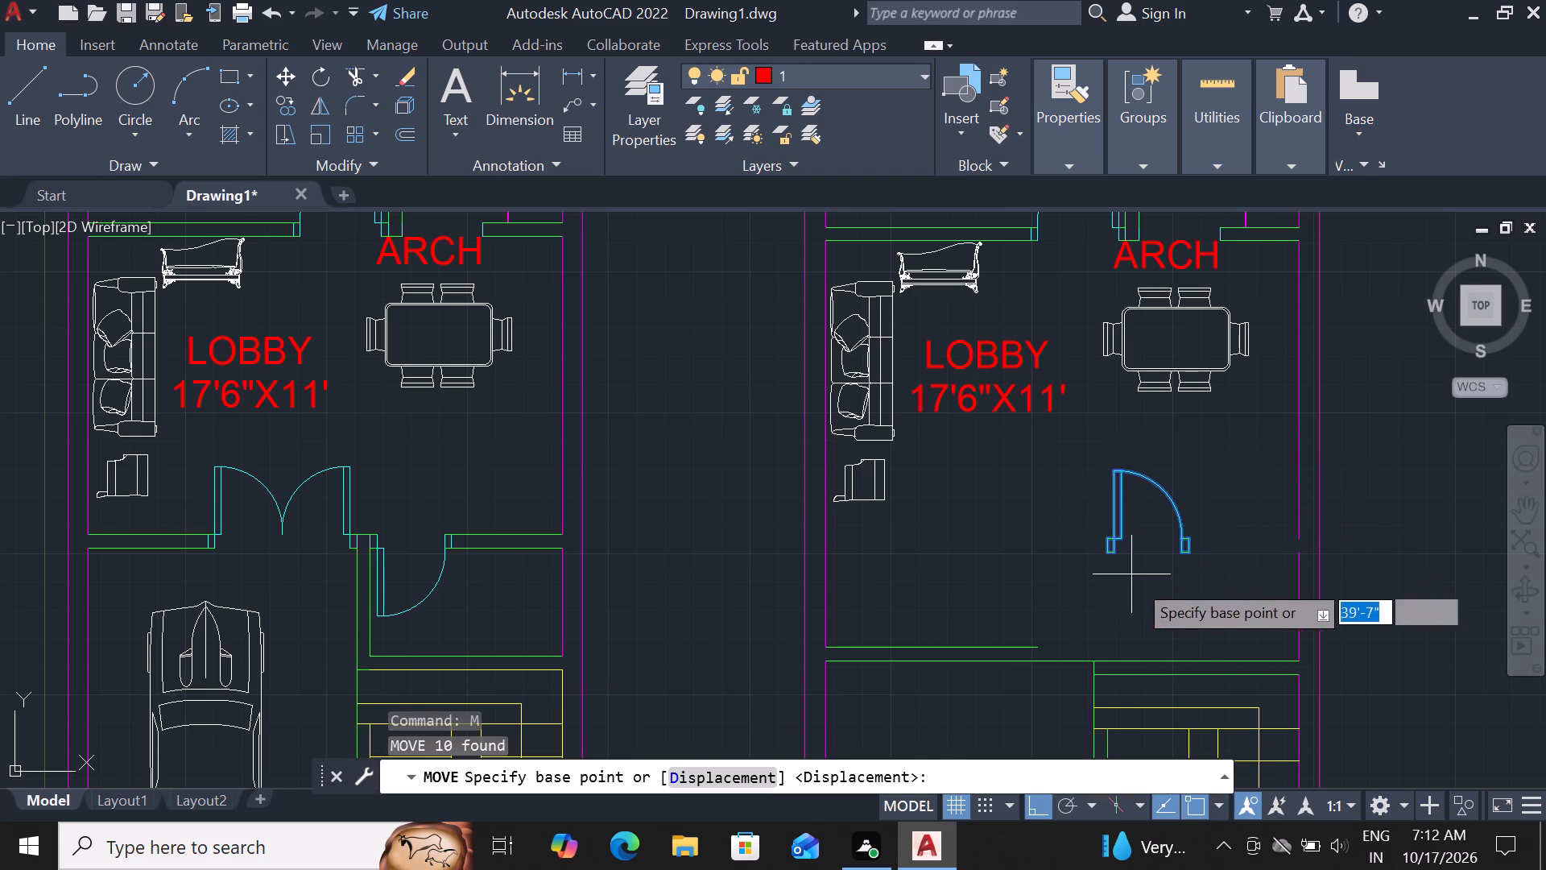
scroll(1191, 626, "up", 2)
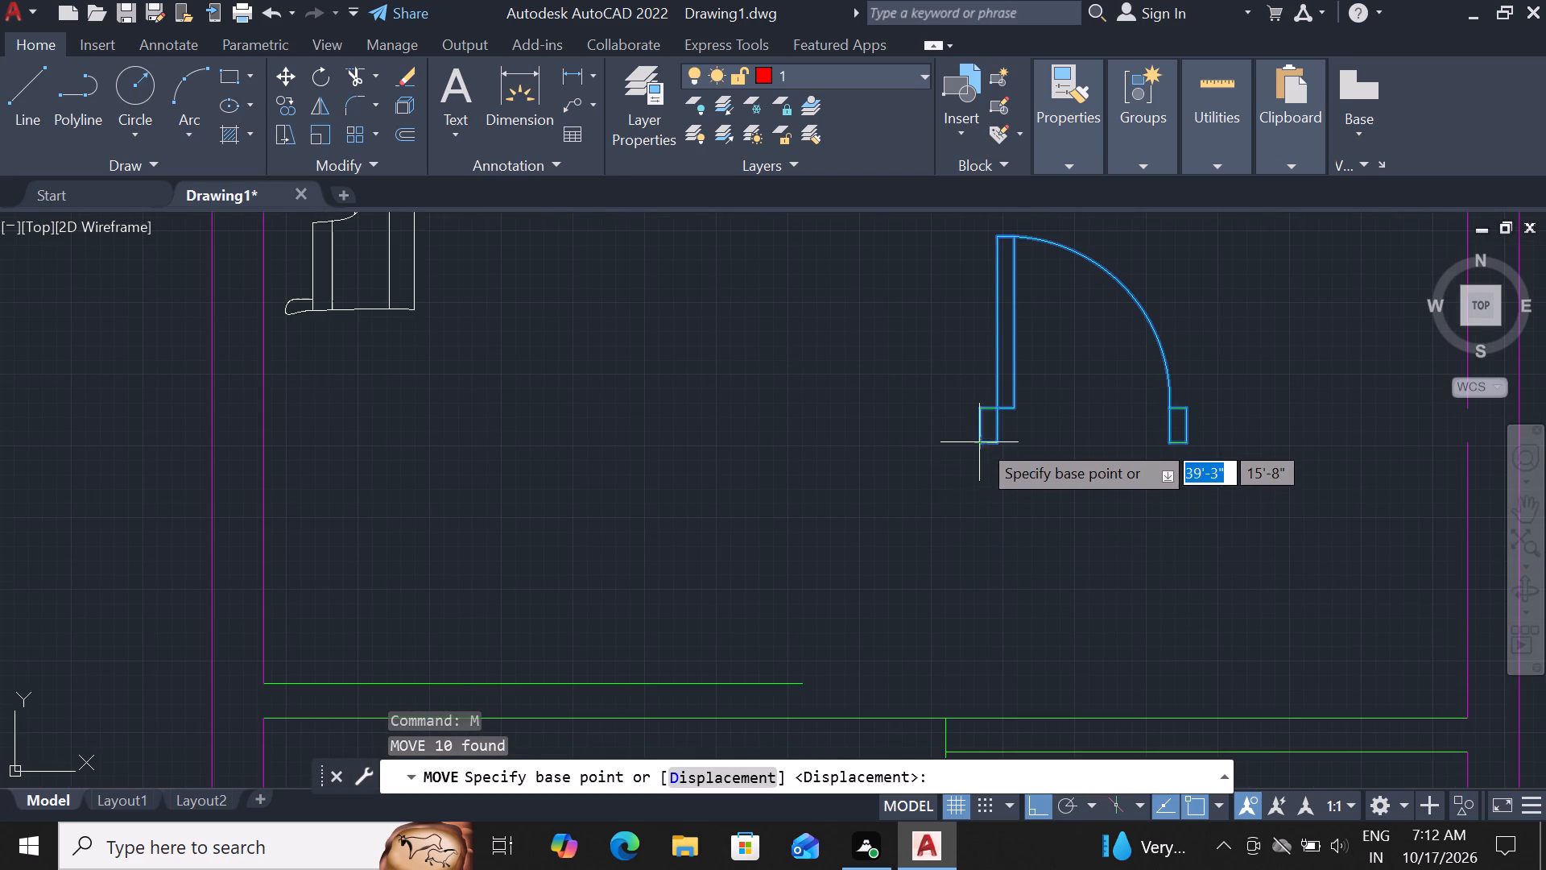
left_click(979, 441)
scroll(972, 487, "down", 2)
scroll(967, 568, "up", 2)
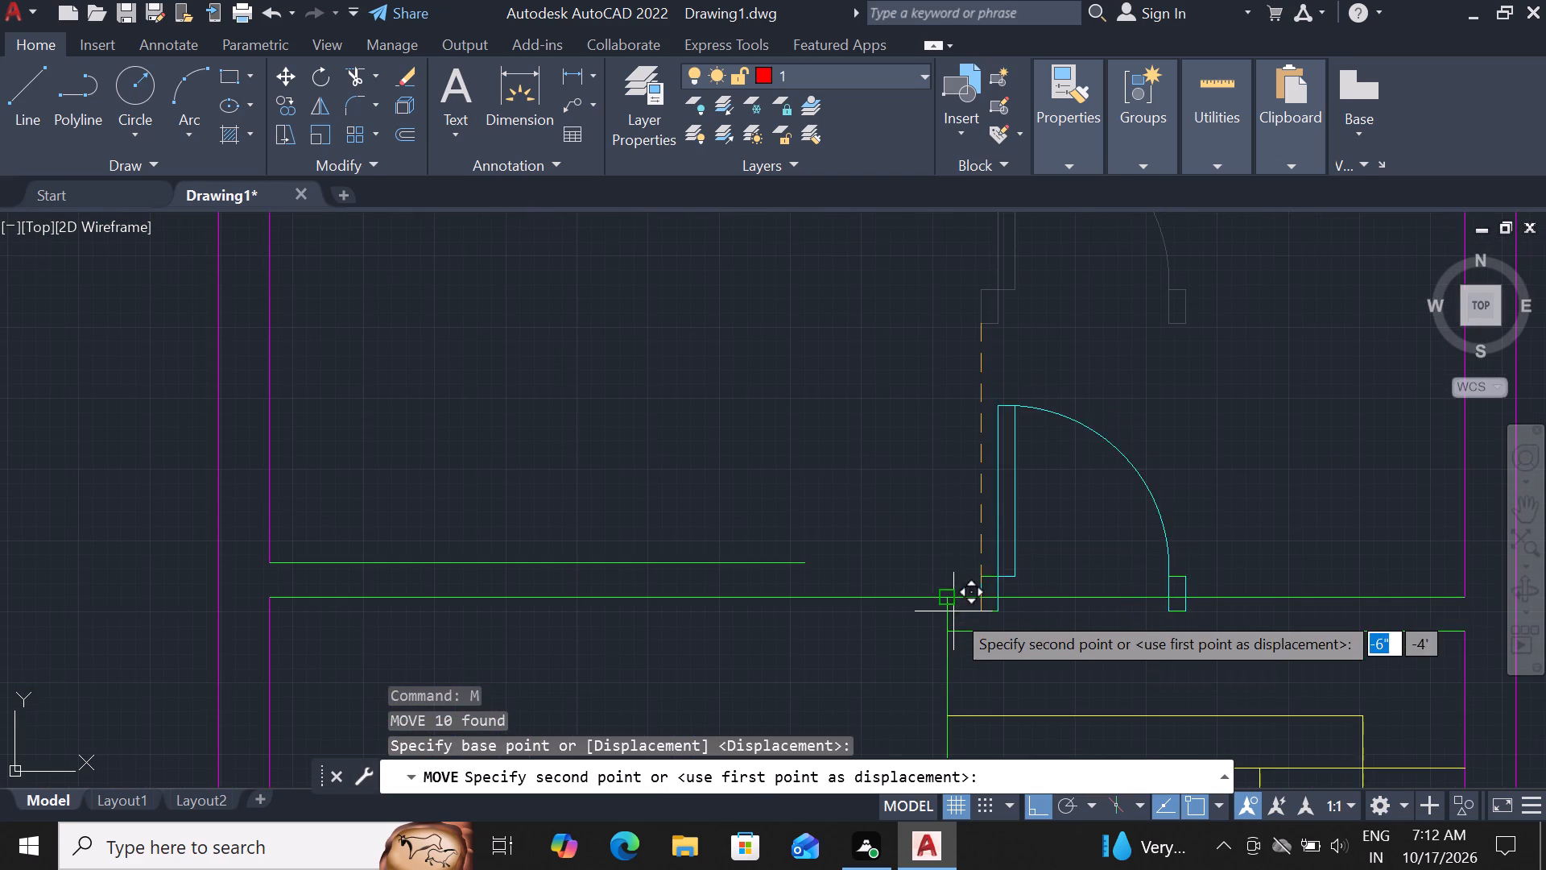
left_click(945, 631)
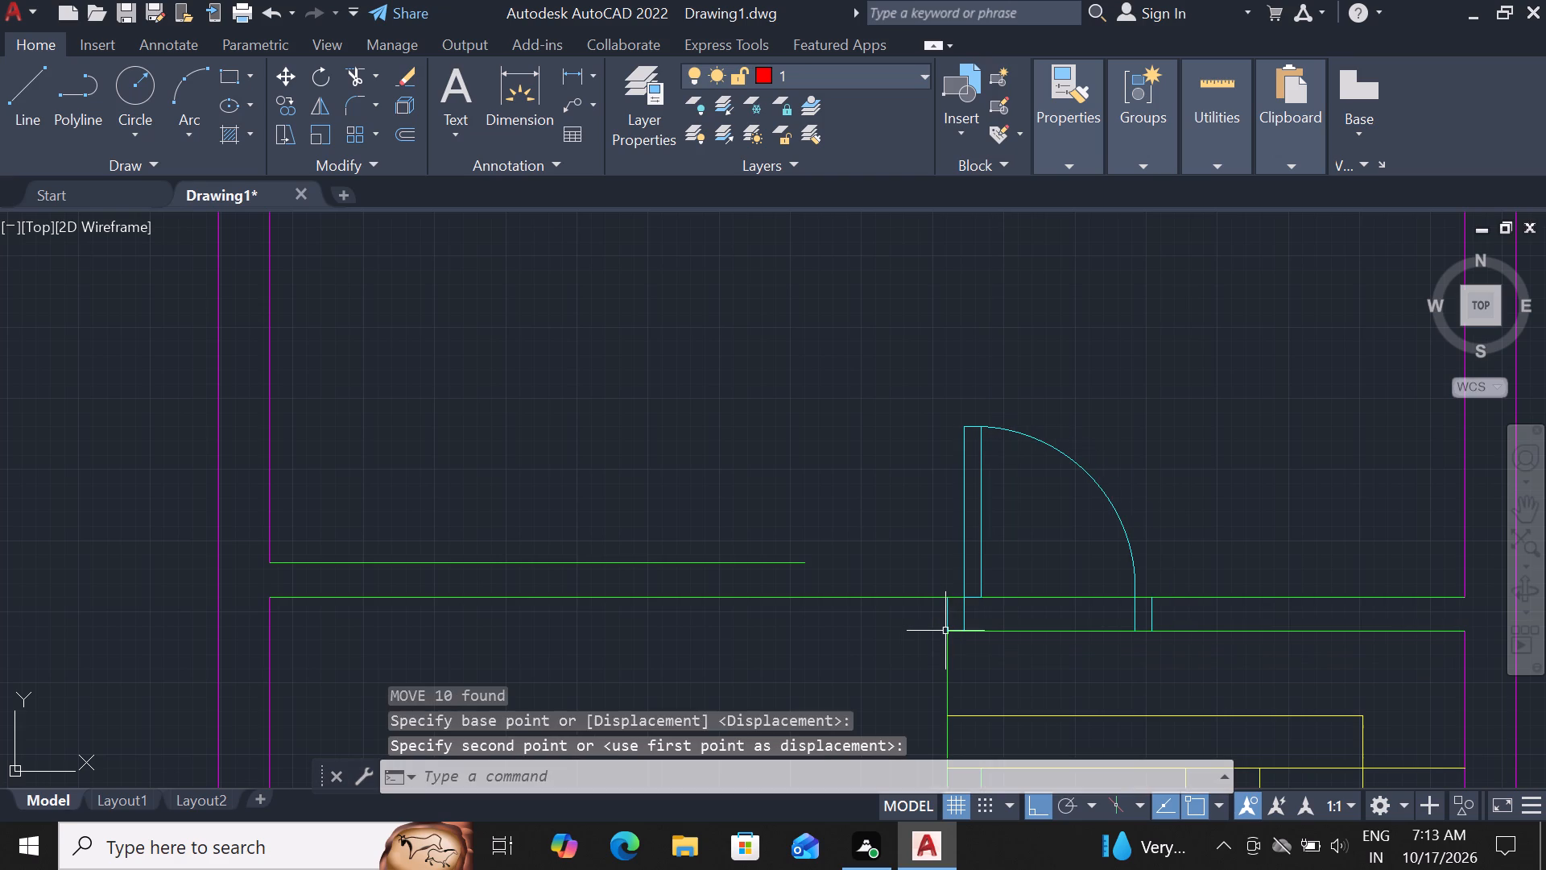
Trim both staircase wall lines between the jambs of the moved door to open the doorway.
scroll(977, 623, "up", 2)
scroll(972, 593, "down", 4)
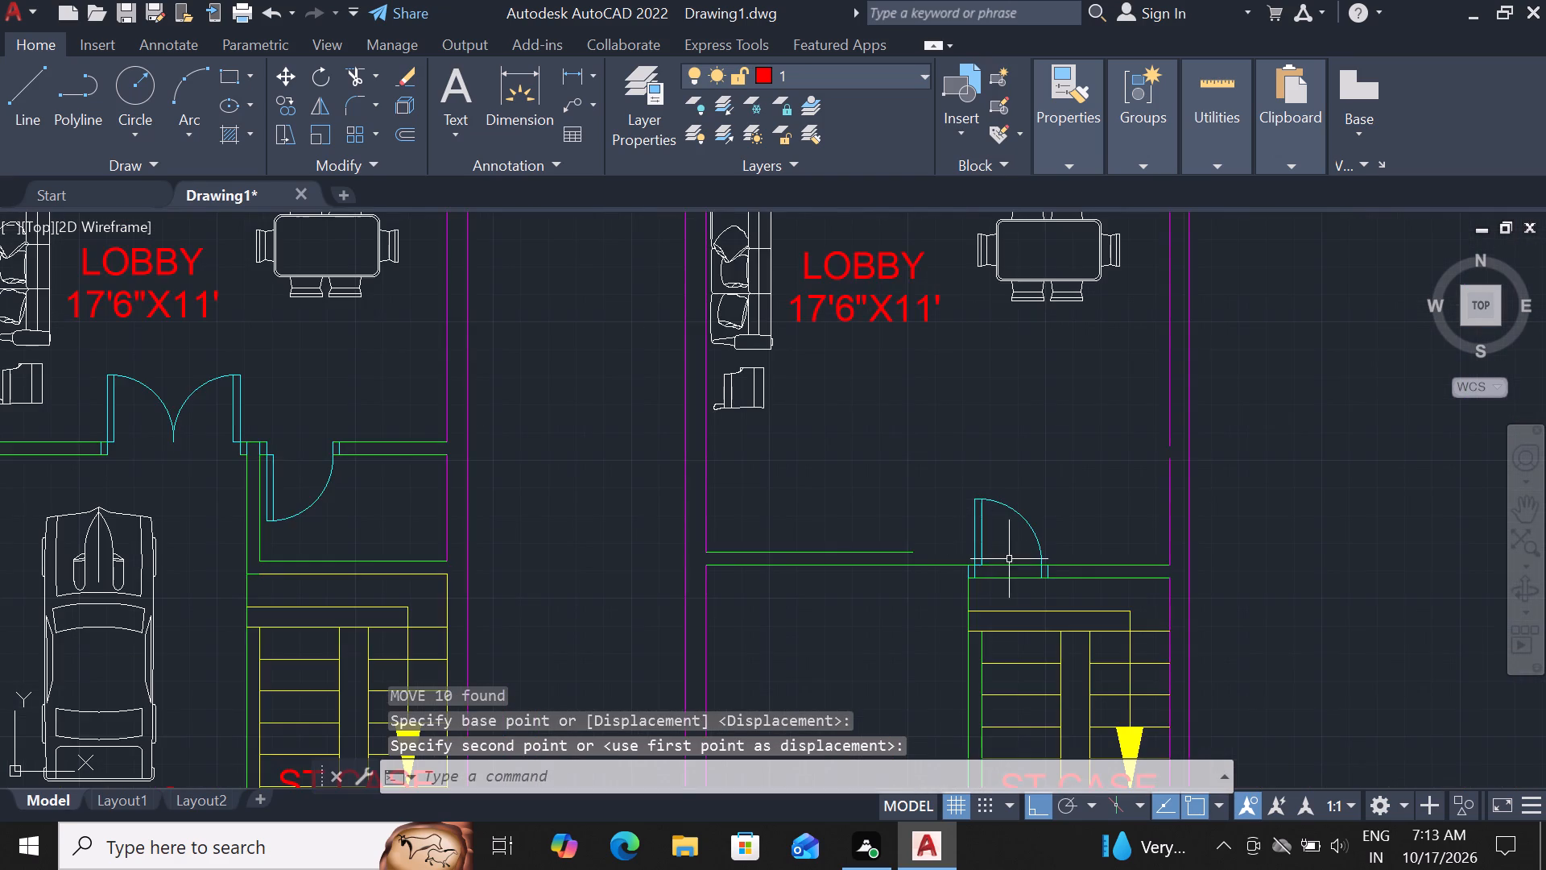
scroll(1021, 574, "up", 2)
type("TR")
key("space")
key("space")
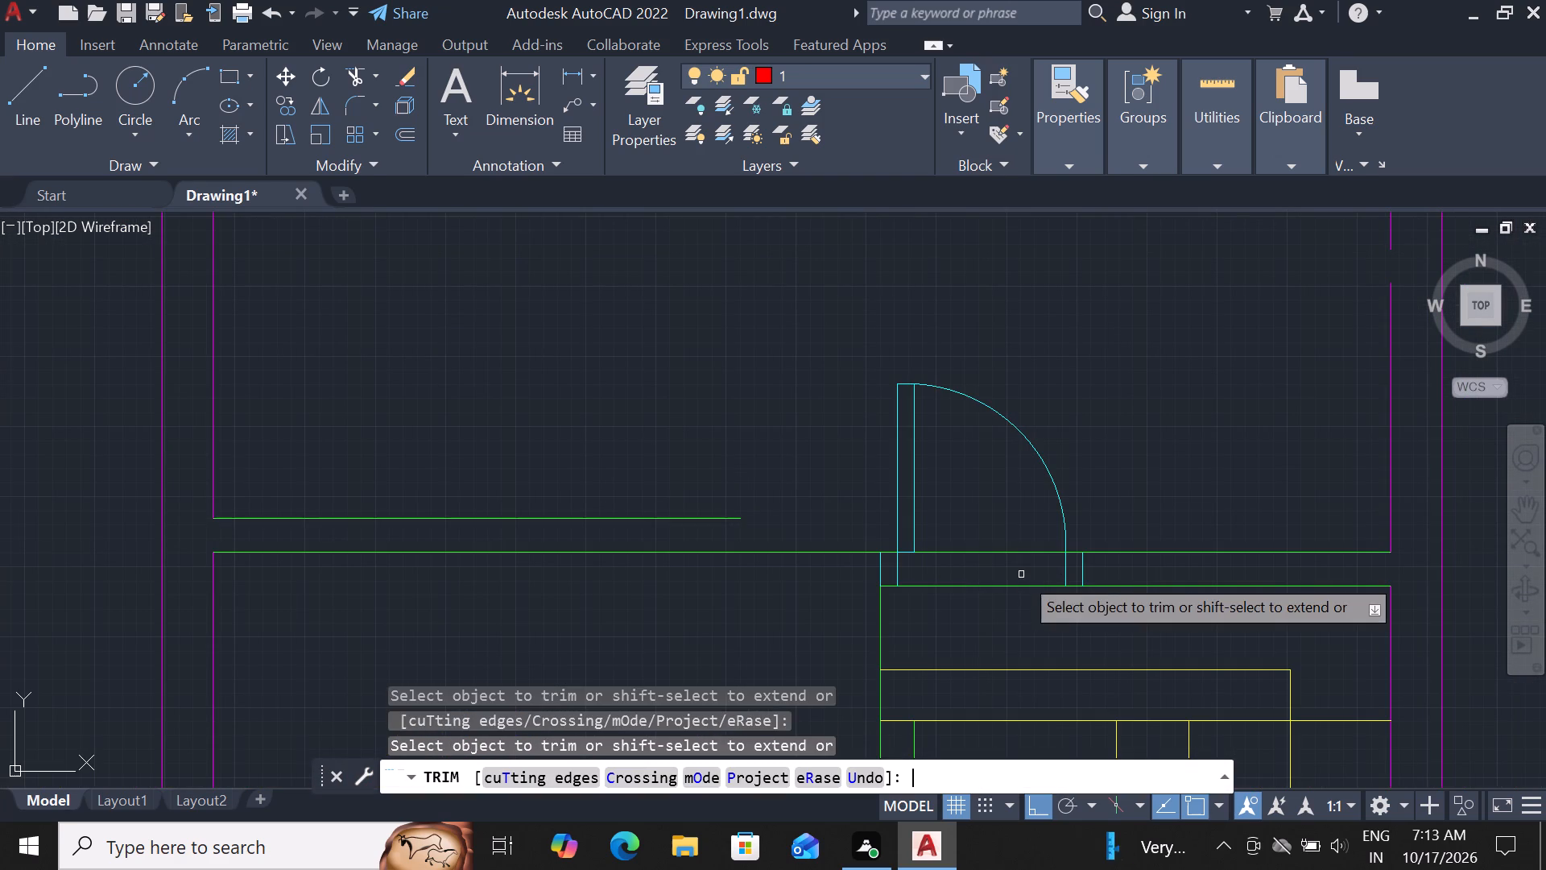
left_click(976, 530)
left_click(982, 628)
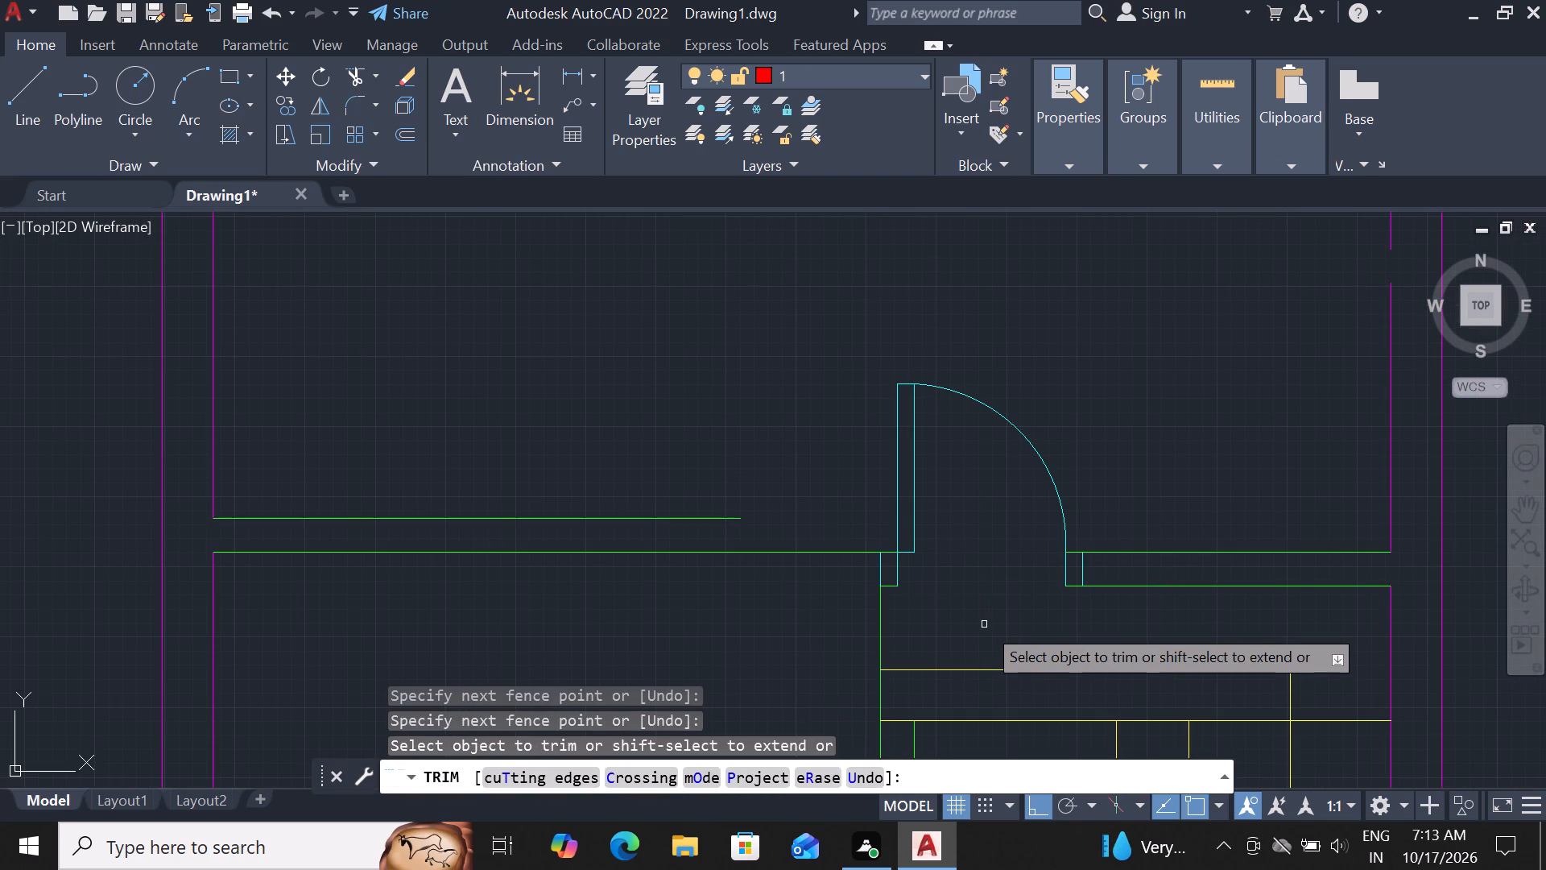
scroll(984, 623, "down", 2)
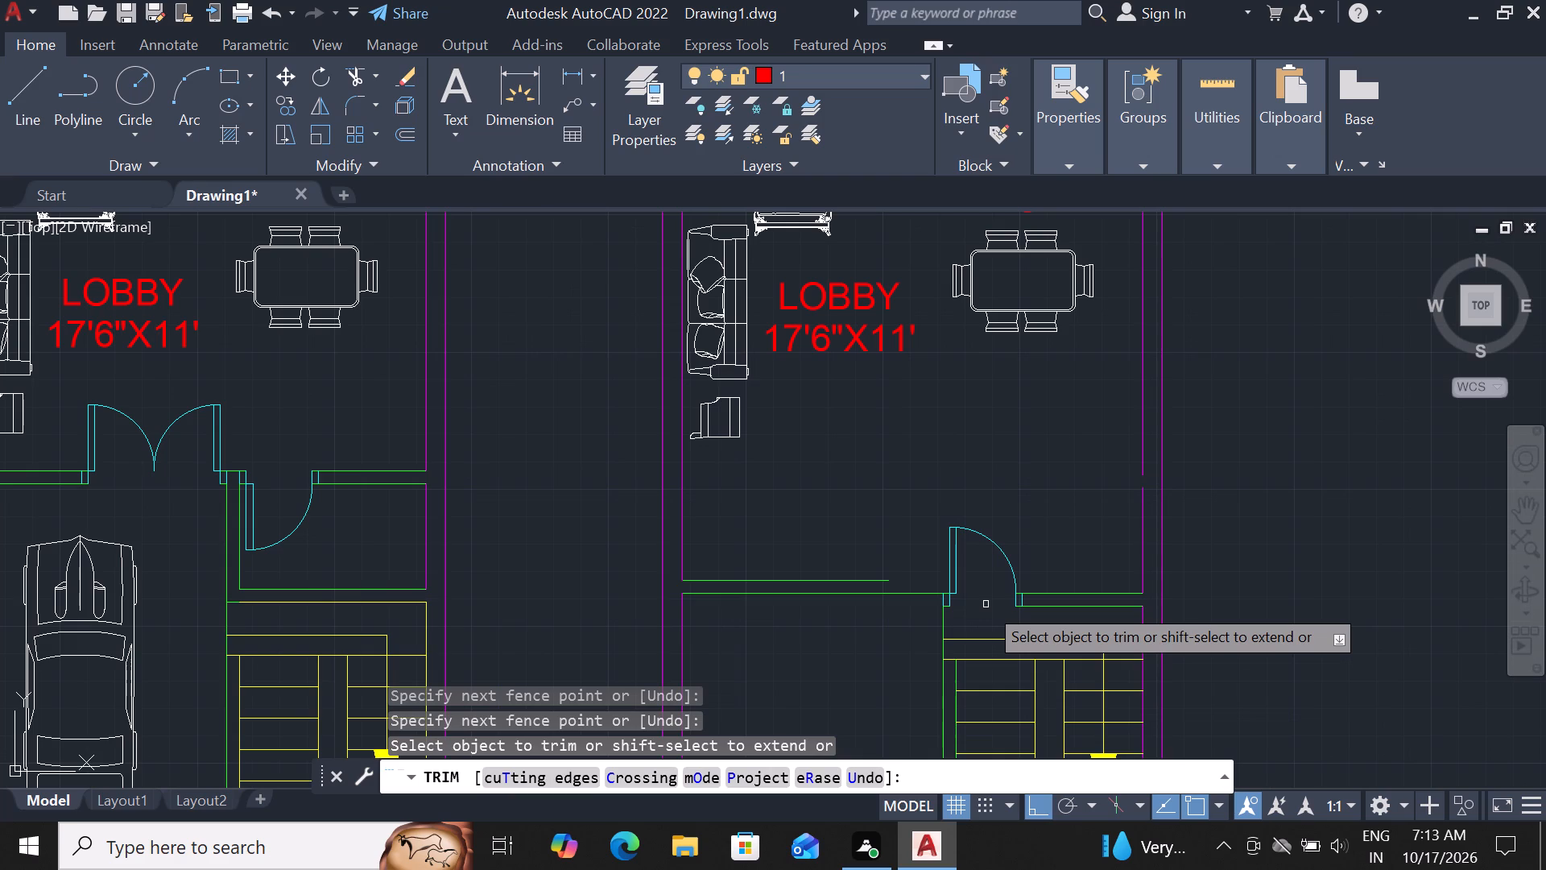
key("Escape")
scroll(982, 670, "up", 1)
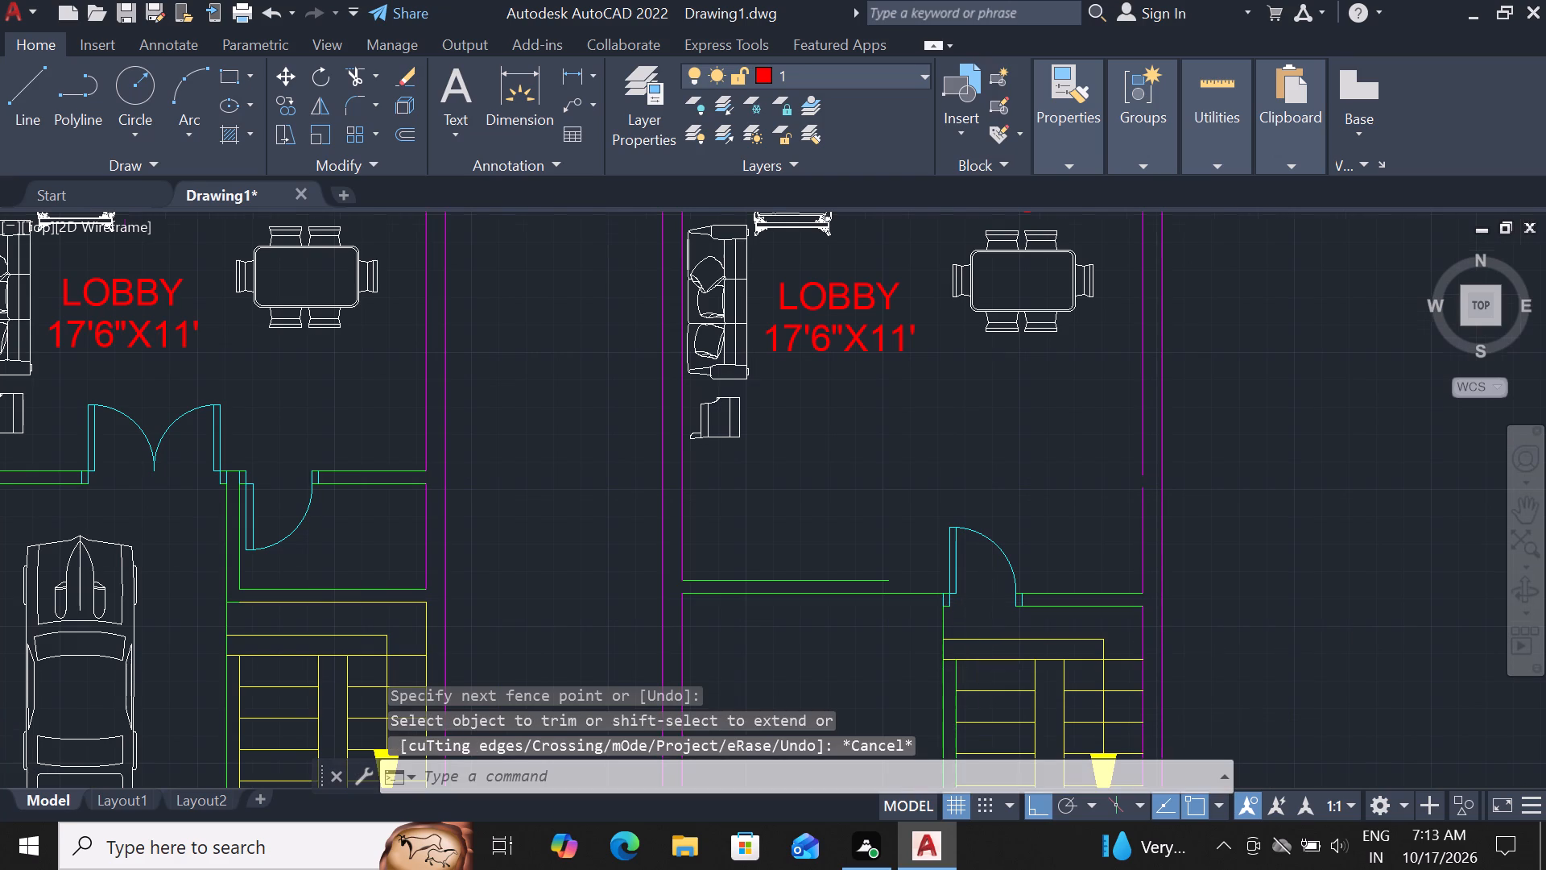
Extend the stair side wall's inner line up to the staircase wall's upper line, beneath the door leaf.
key("e")
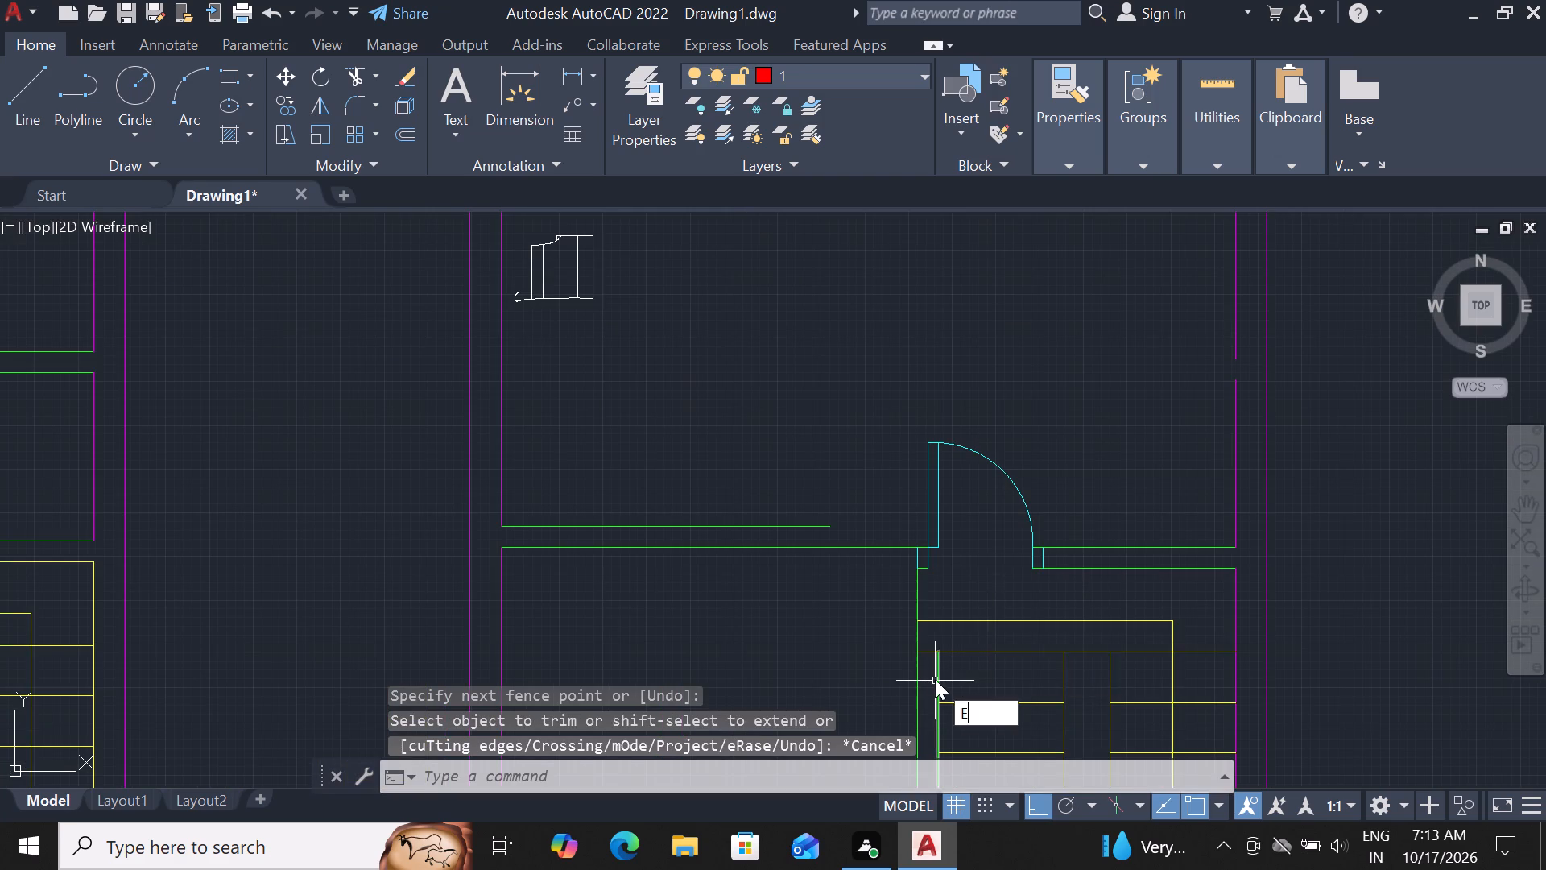
key("x")
key("space")
key("space")
left_click(941, 675)
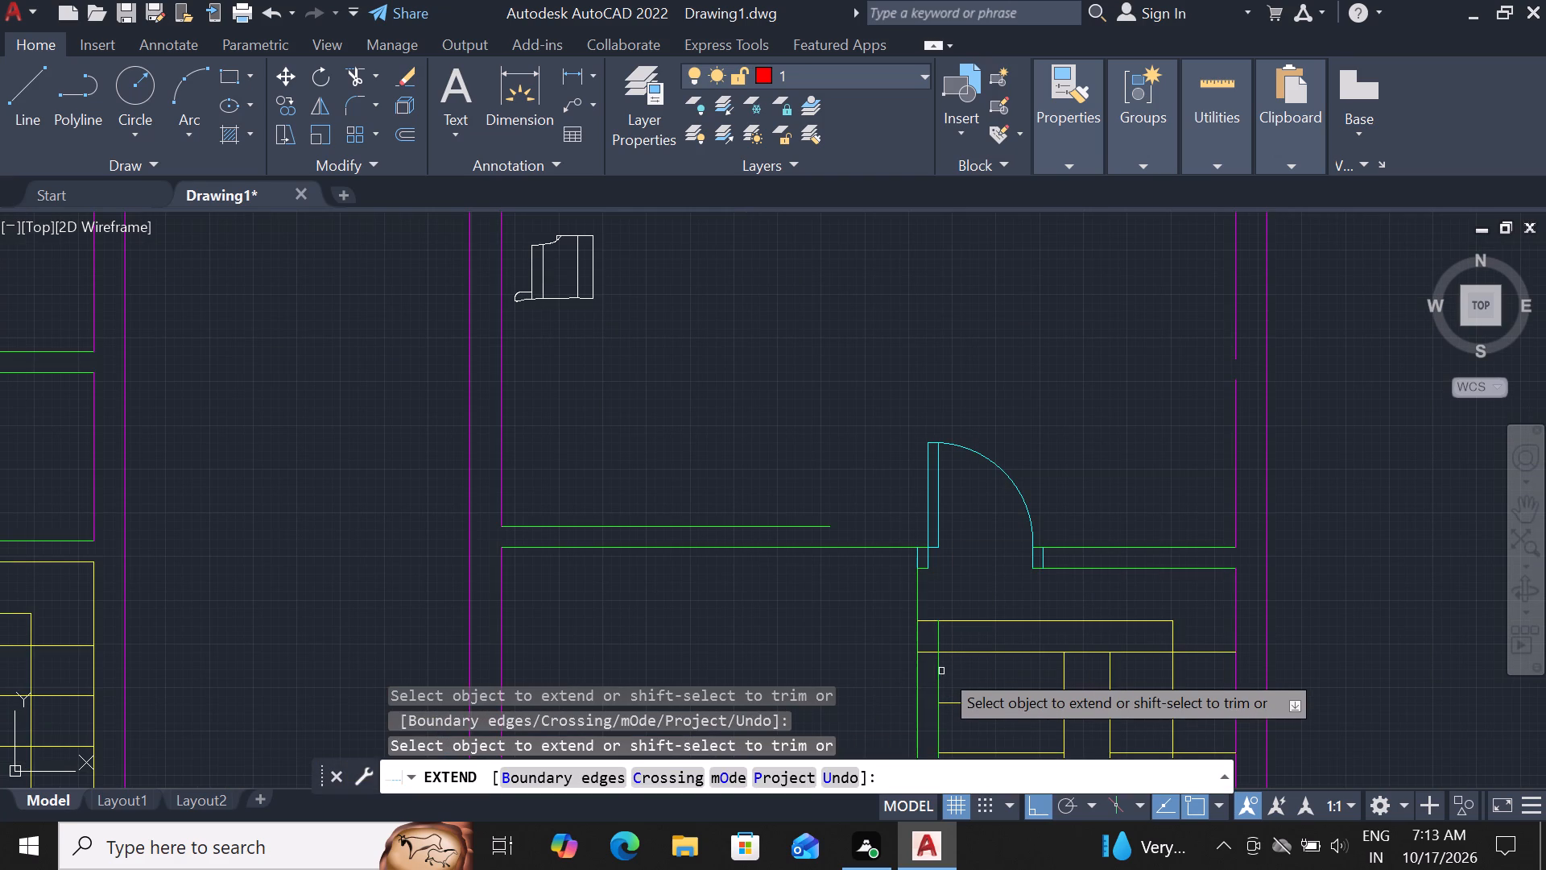
left_click(937, 657)
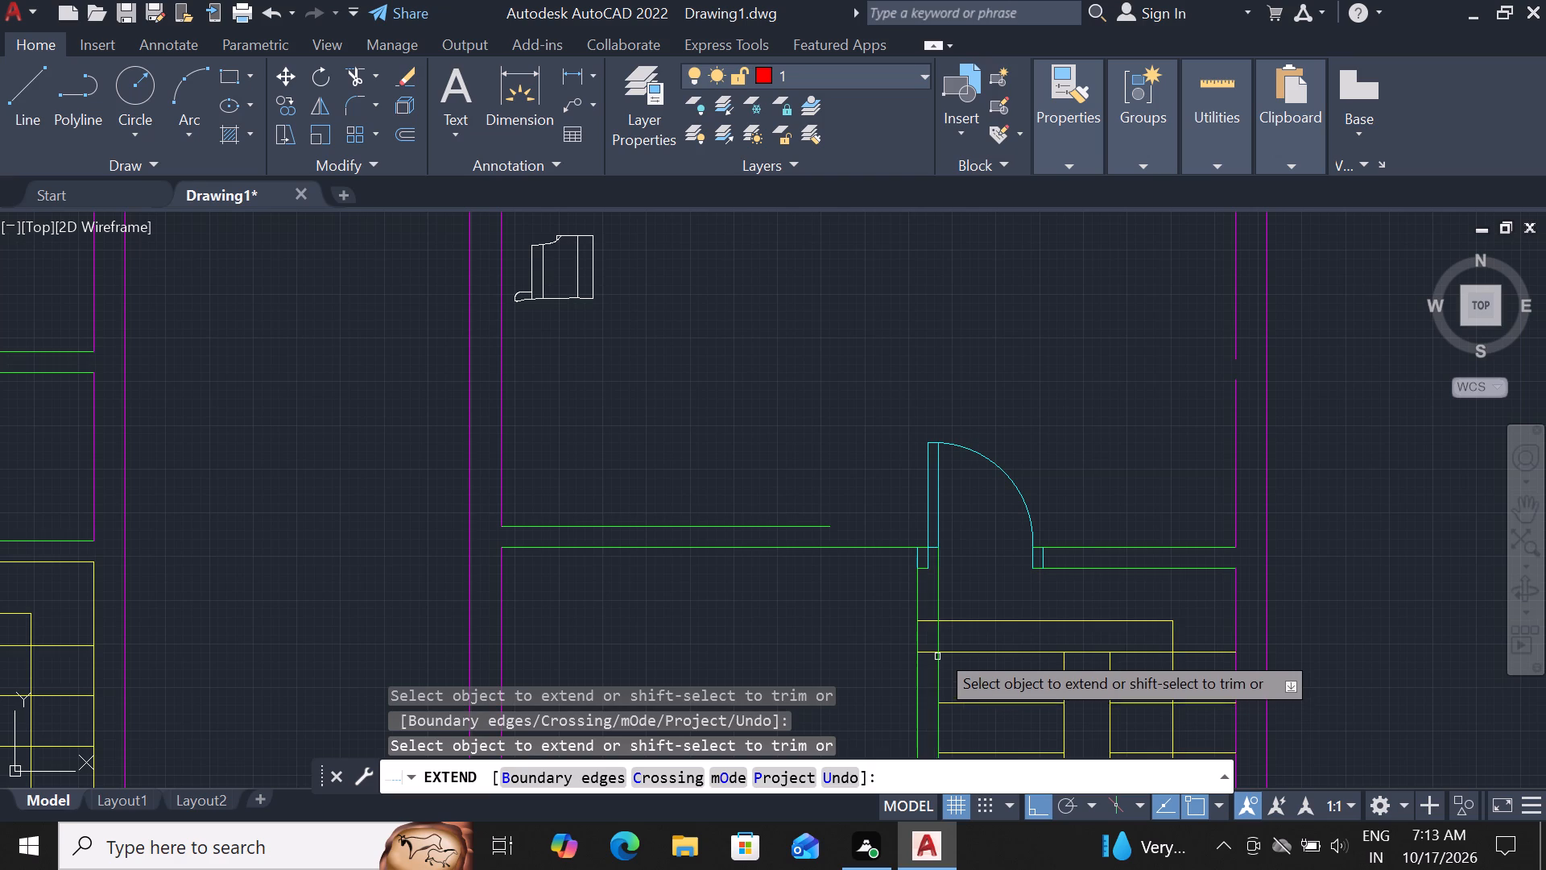
key("Escape")
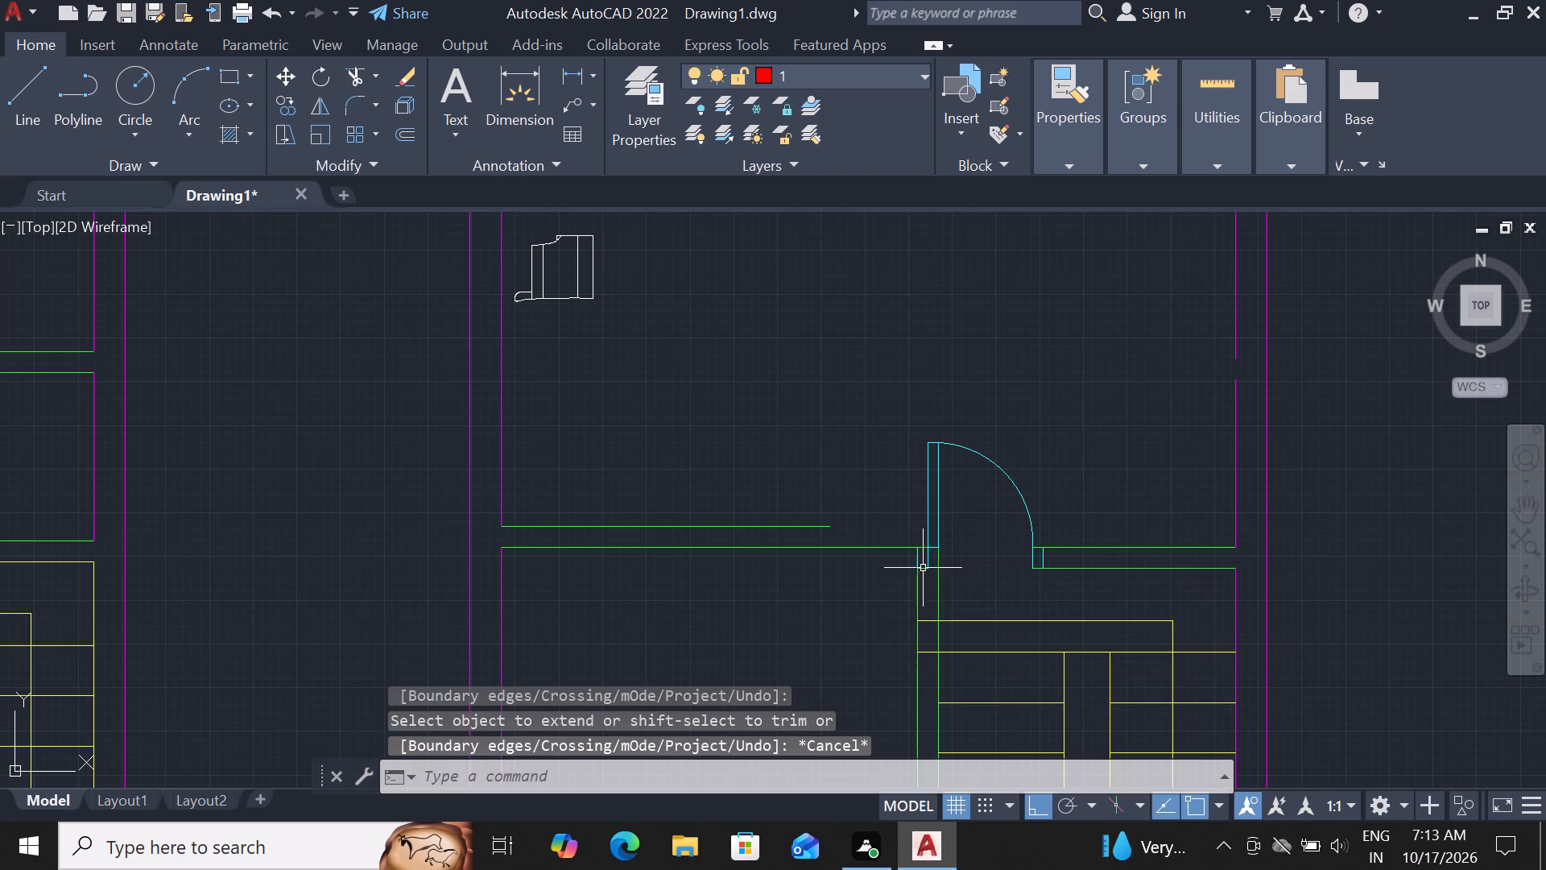
Move the staircase door, its swing and both jambs 6" horizontally, placing the lower jamb corner on the stair side wall's inner line.
scroll(920, 566, "up", 4)
left_click(942, 545)
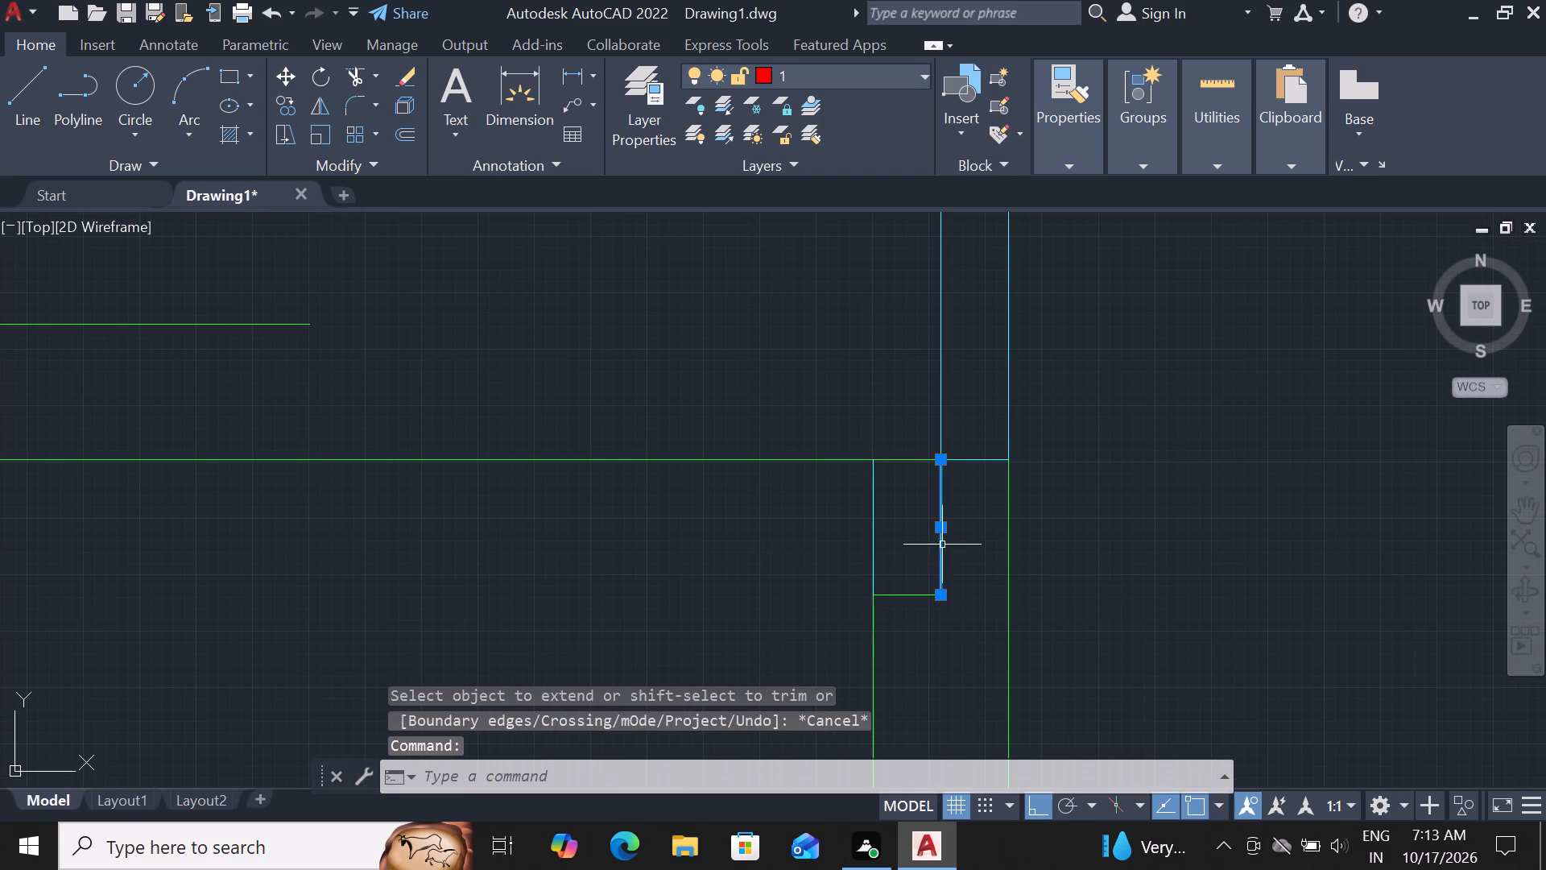
left_click(876, 560)
left_click(940, 366)
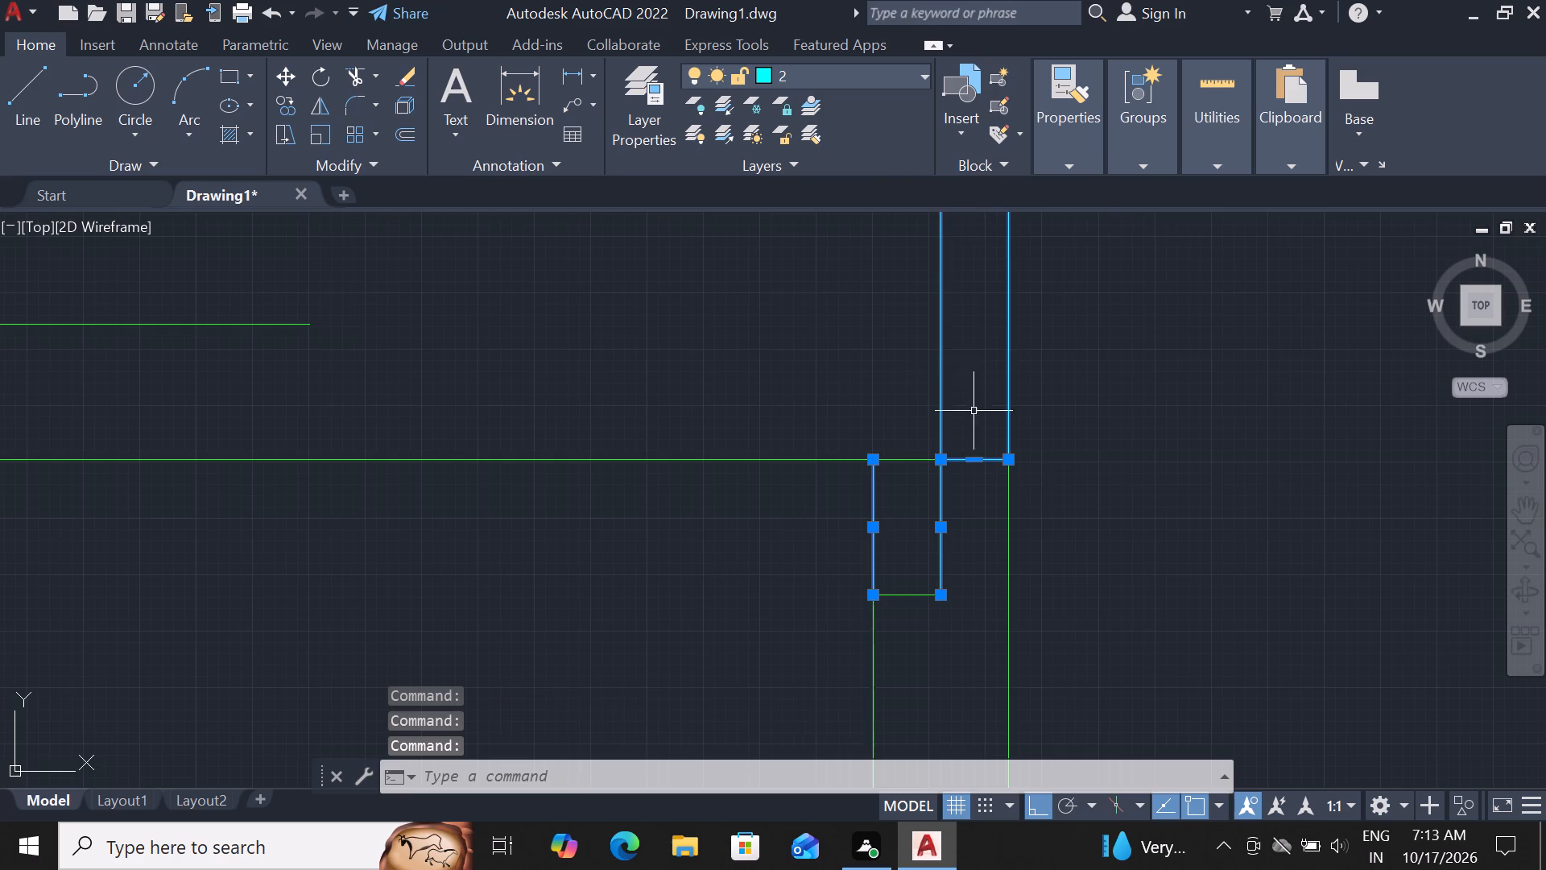
scroll(981, 419, "down", 3)
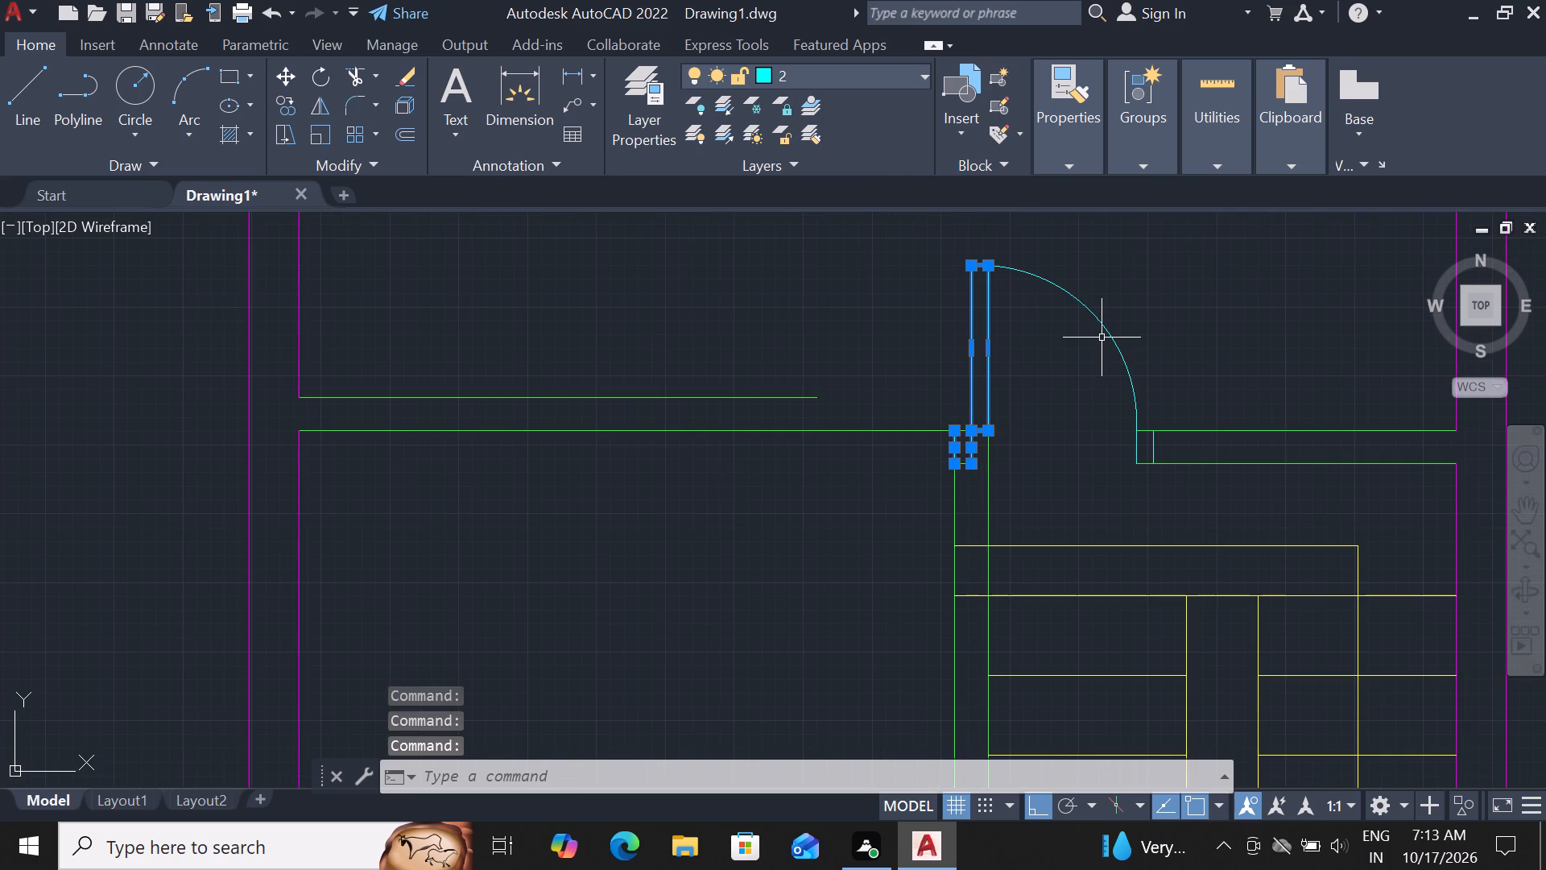
left_click(1109, 334)
scroll(1172, 469, "up", 2)
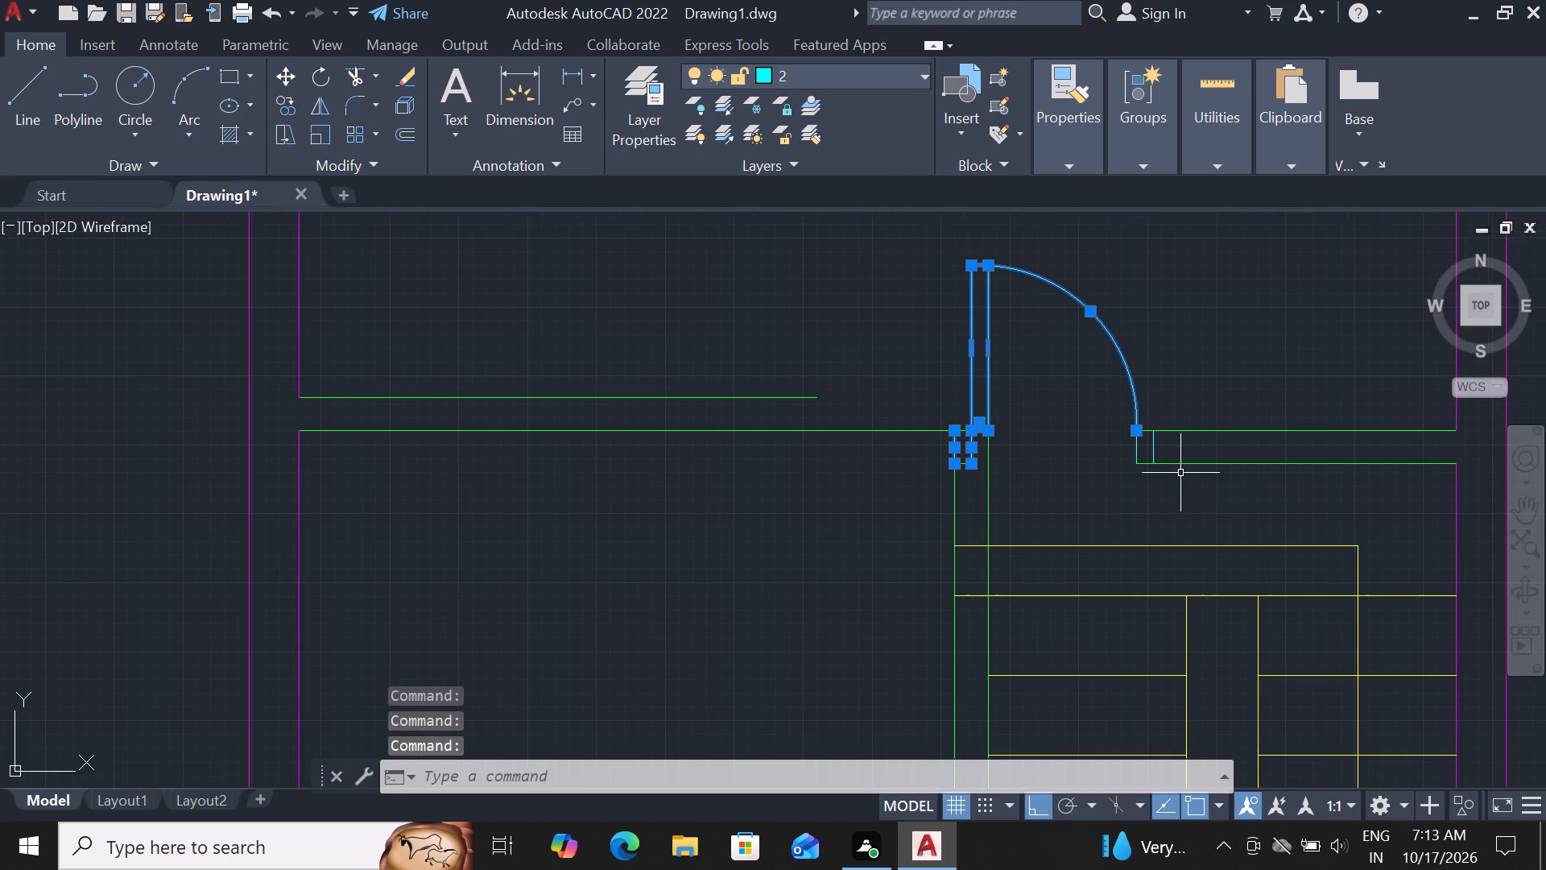
left_click(1117, 427)
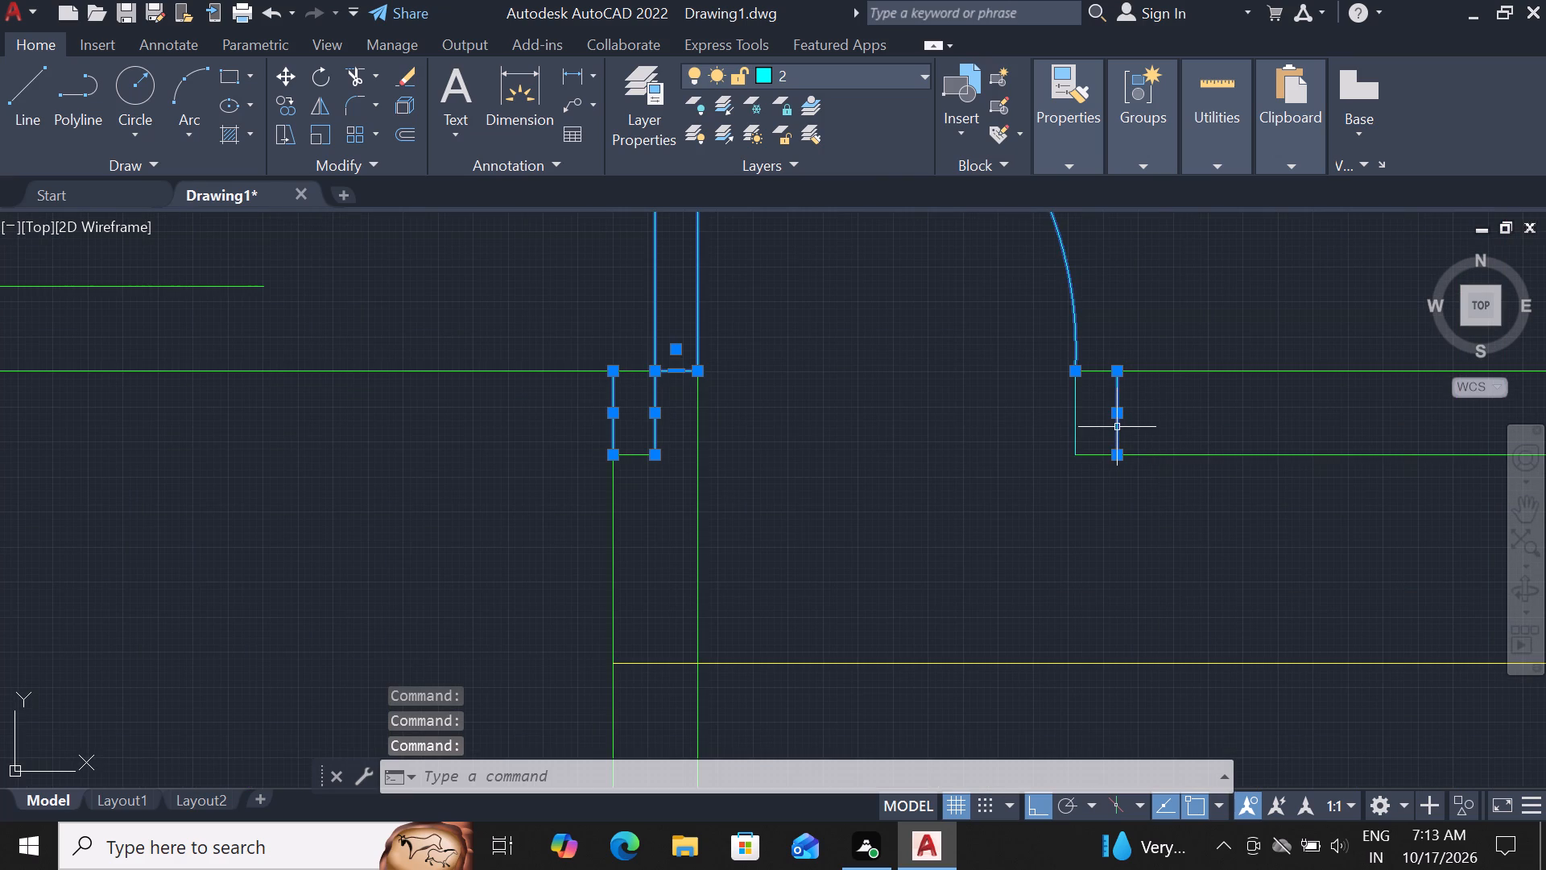
left_click(1074, 434)
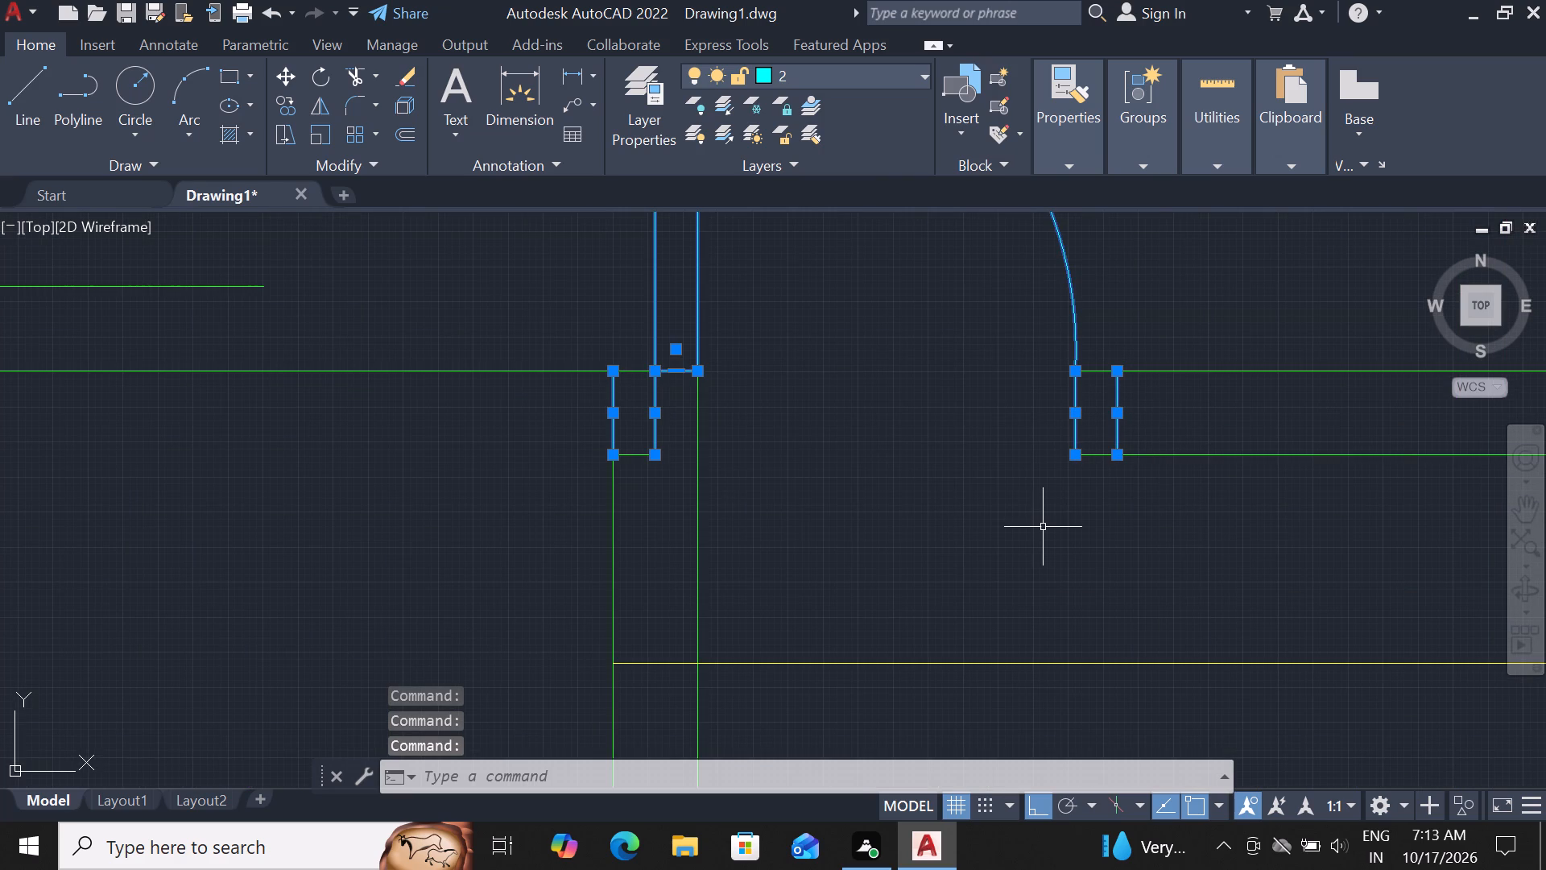
type("M")
key("space")
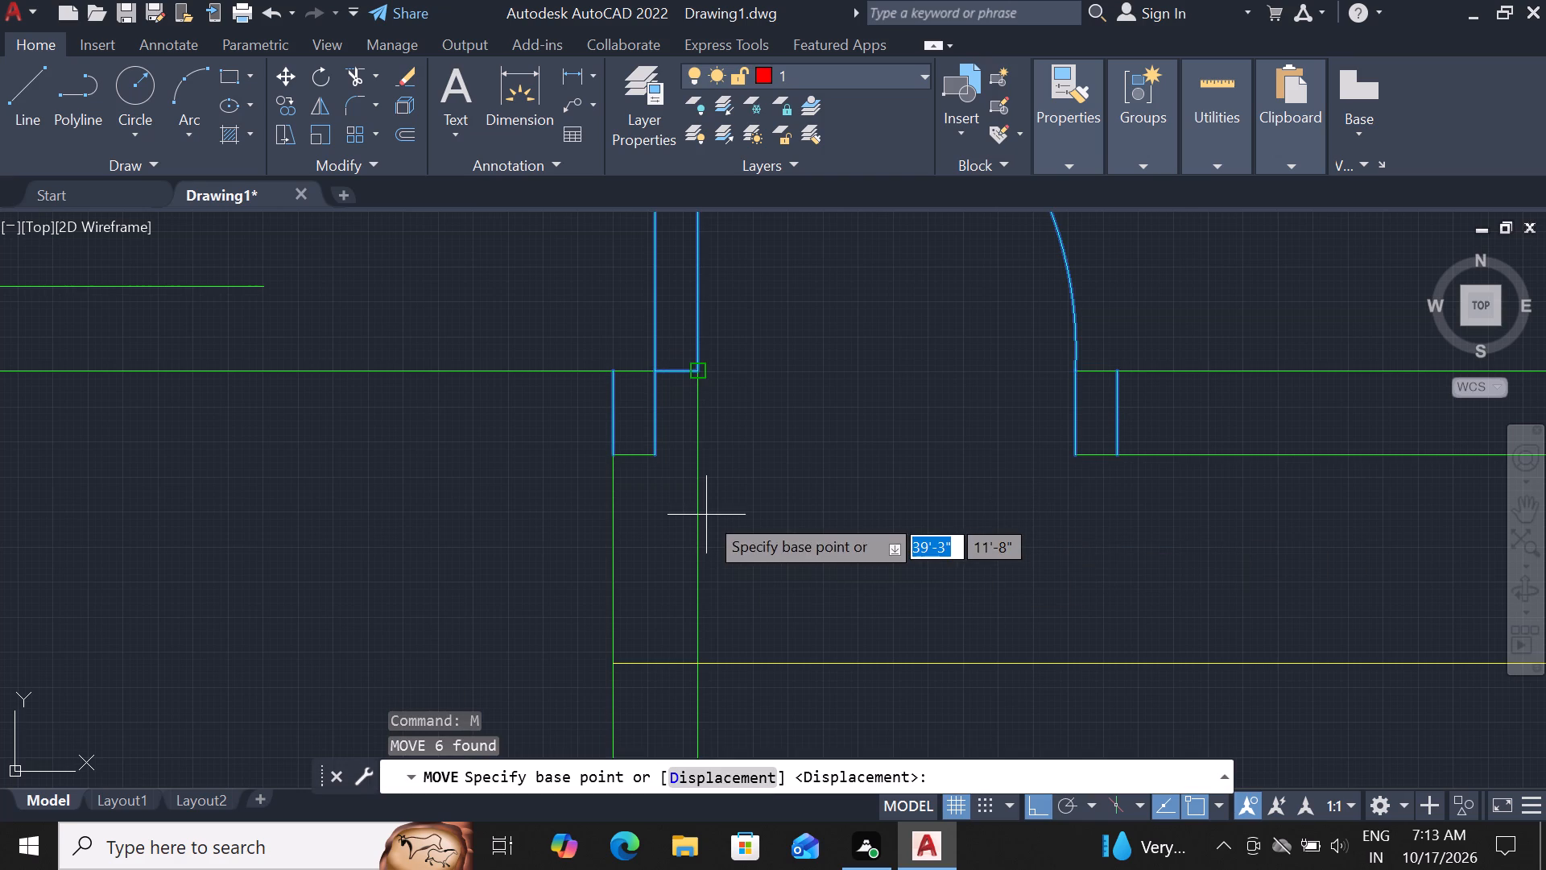
left_click(613, 459)
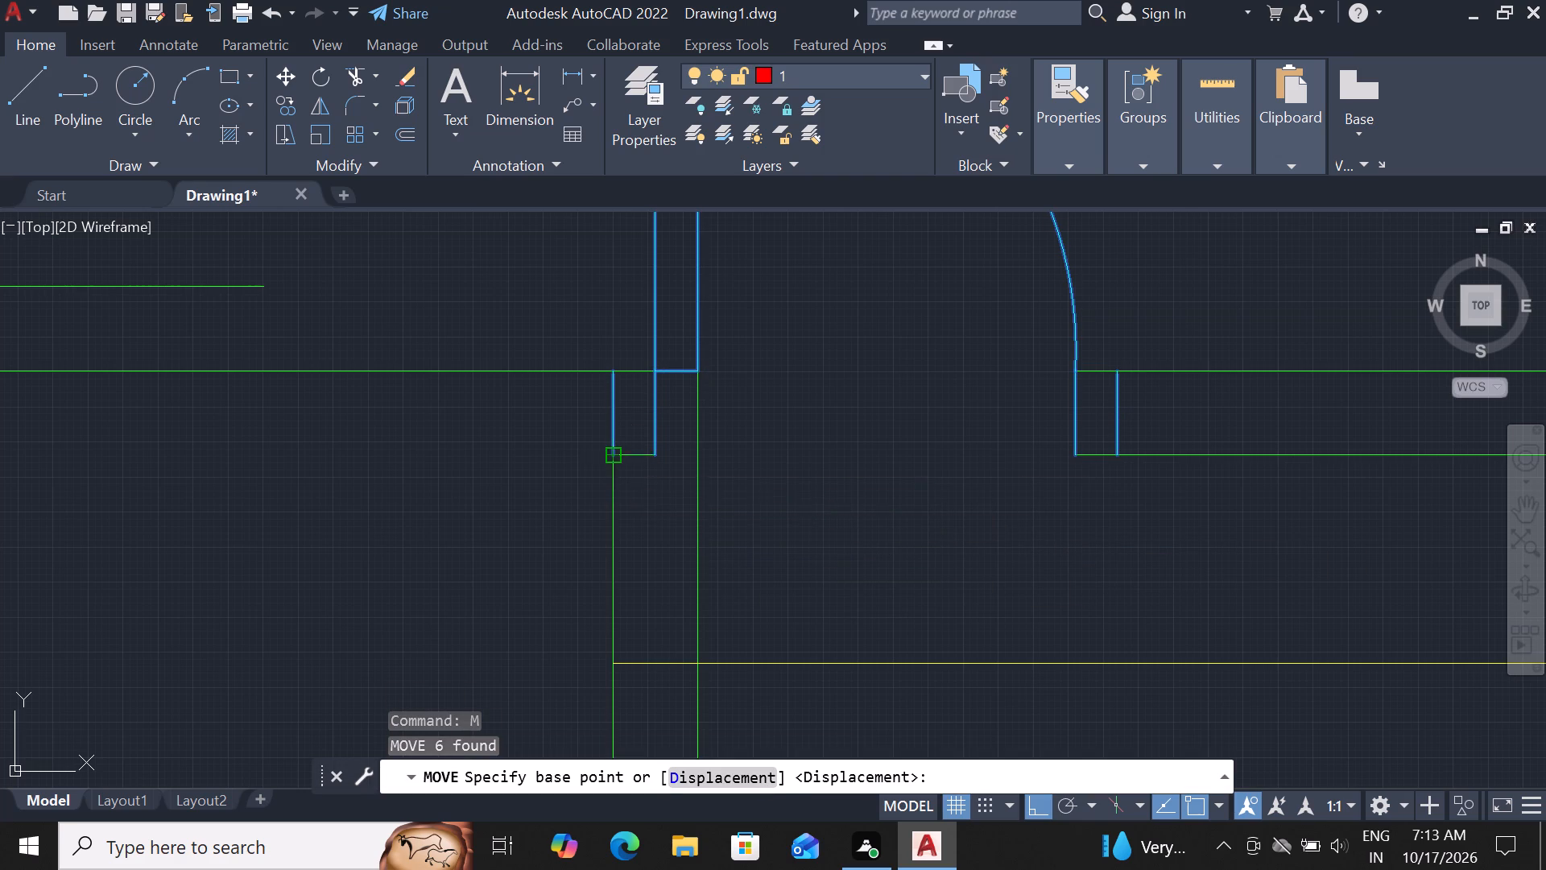
left_click(697, 453)
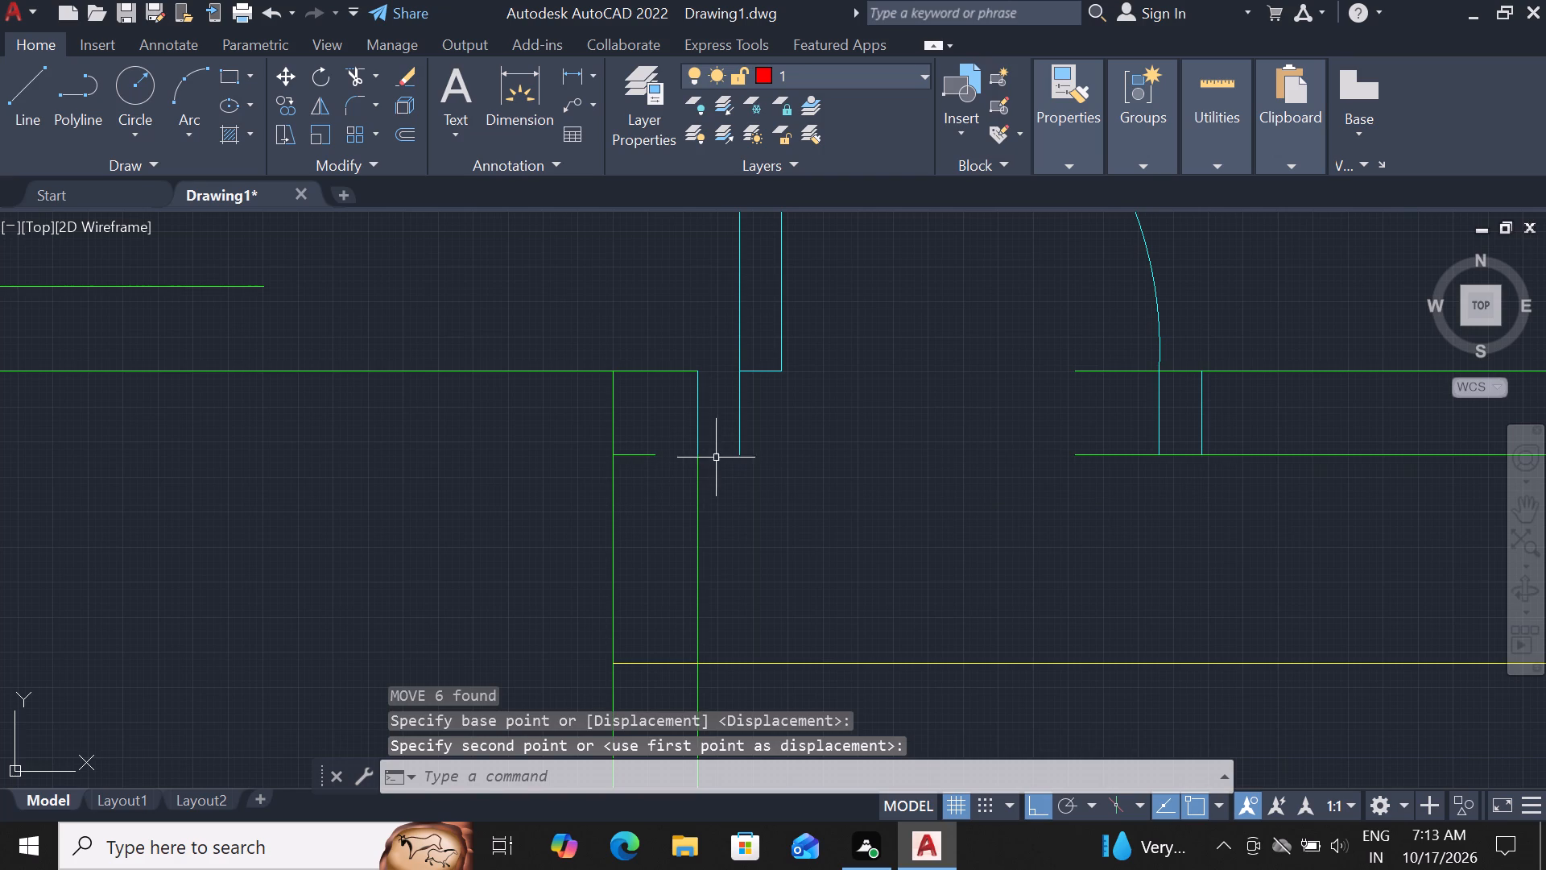
Extend the staircase wall's upper and lower lines across to the moved door's hinge-side jamb.
type("EX")
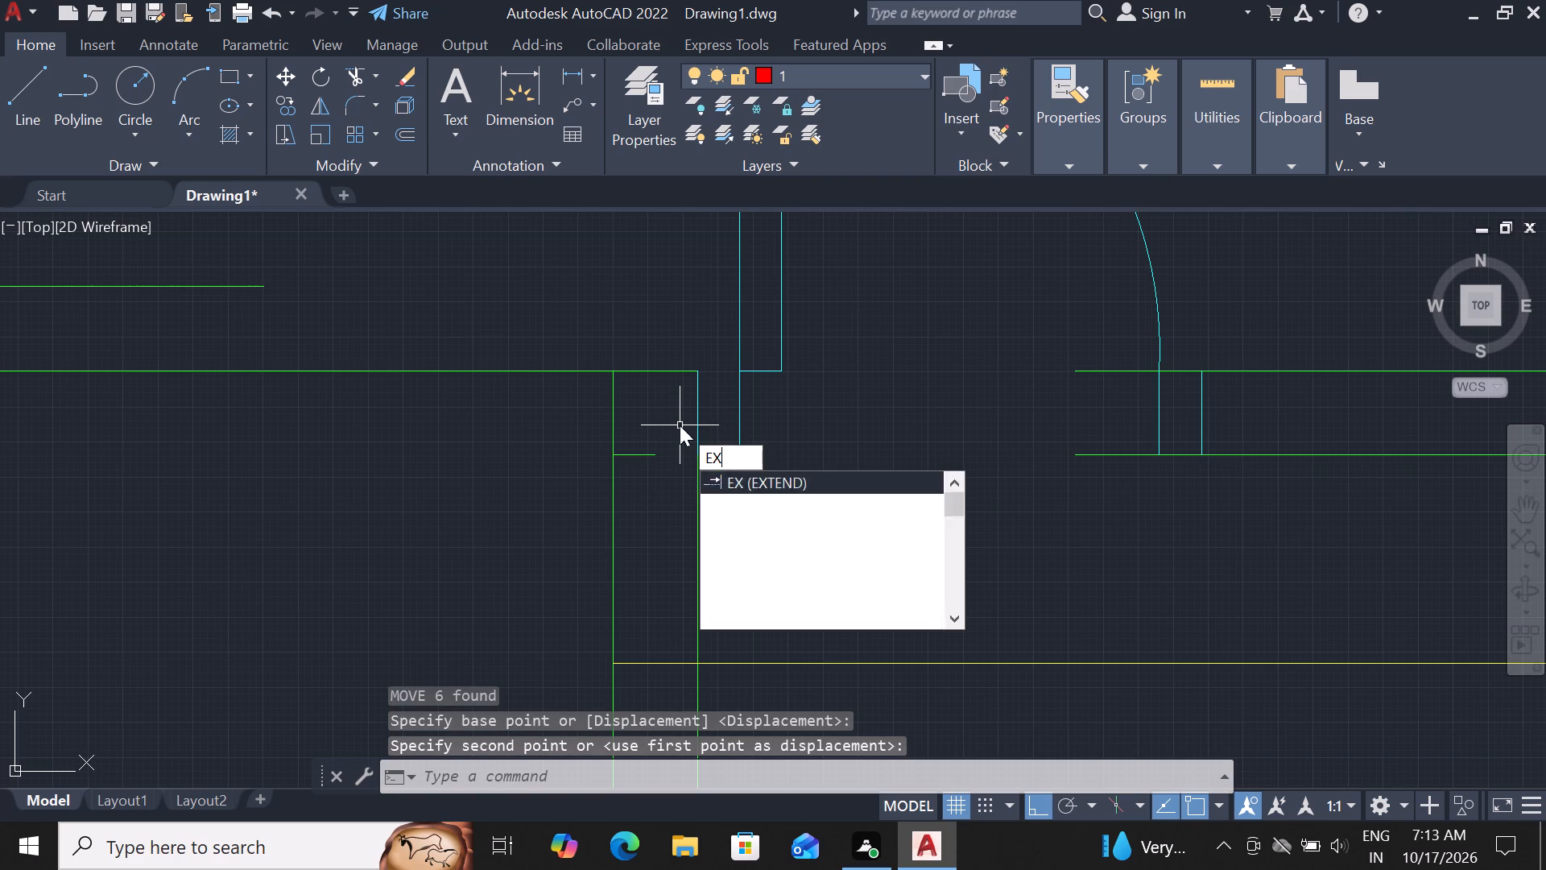
key("space")
key("space")
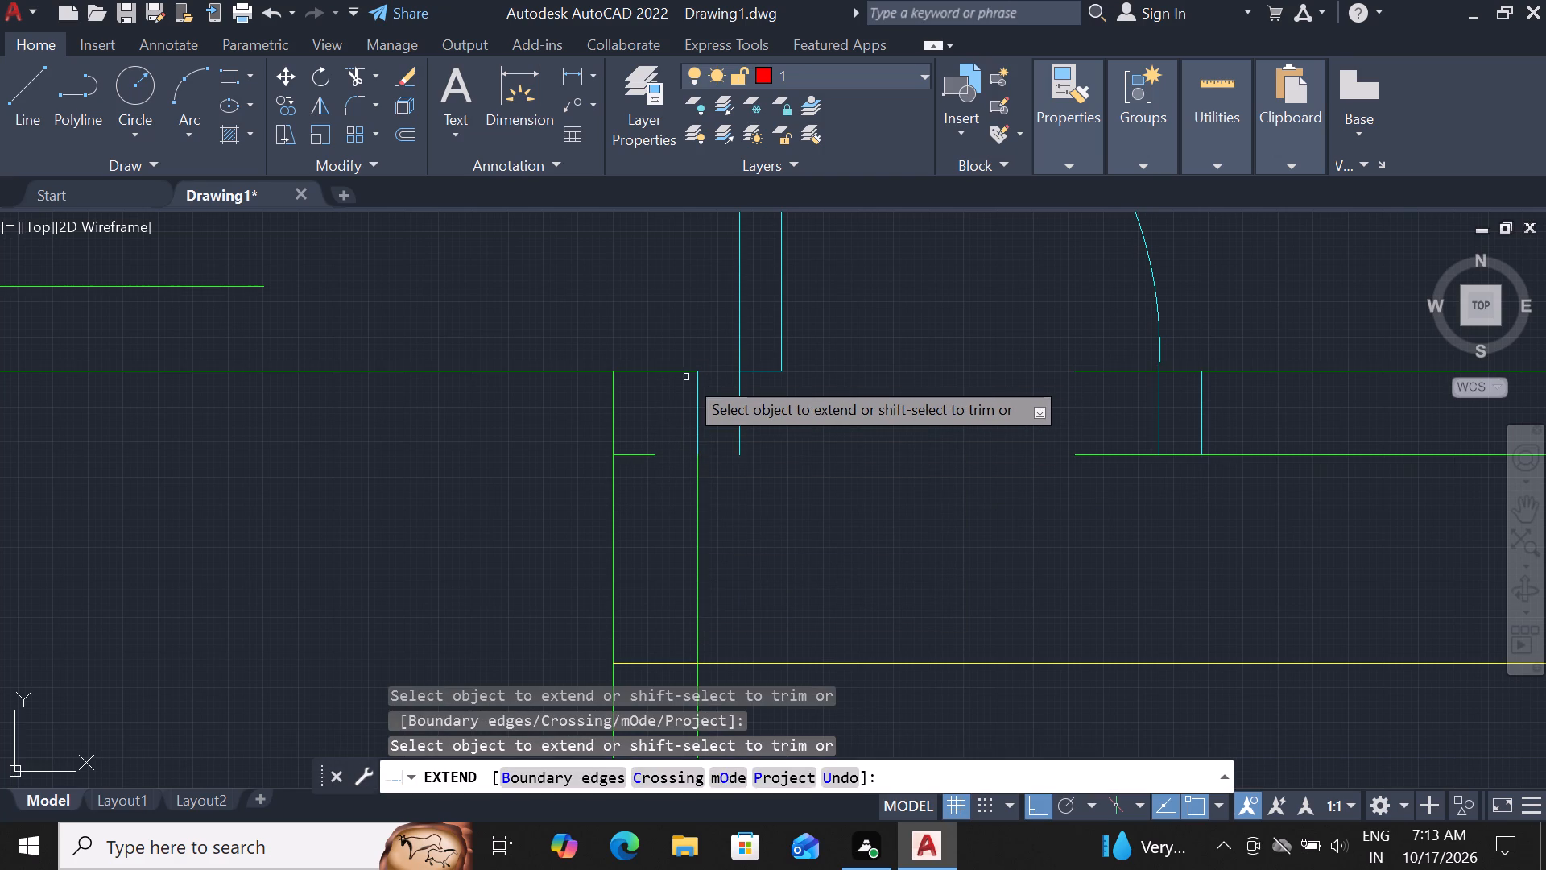
left_click(663, 372)
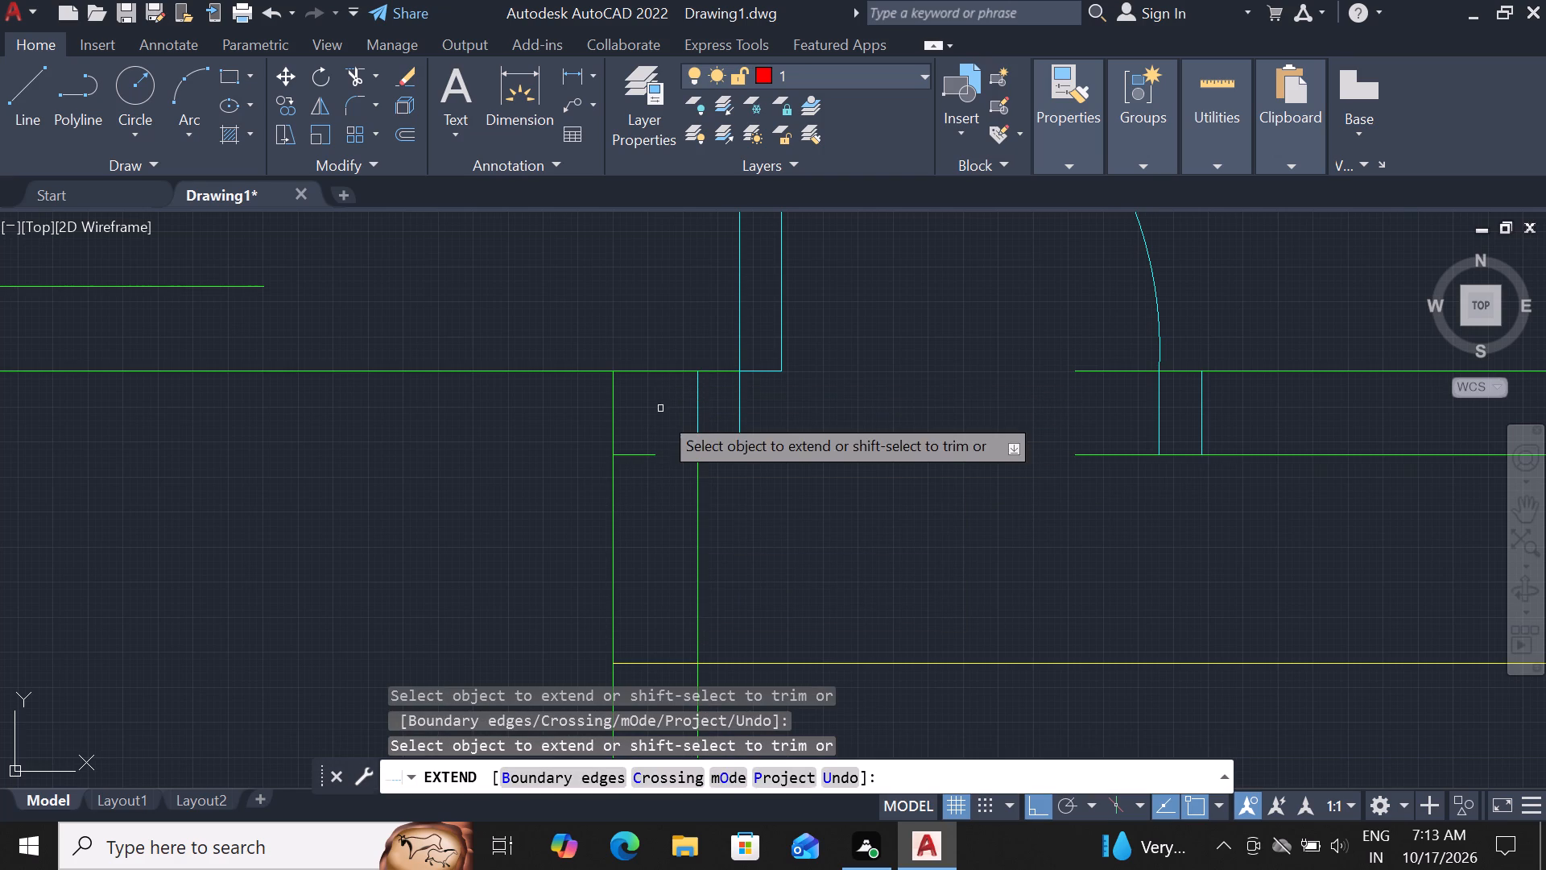
left_click(639, 457)
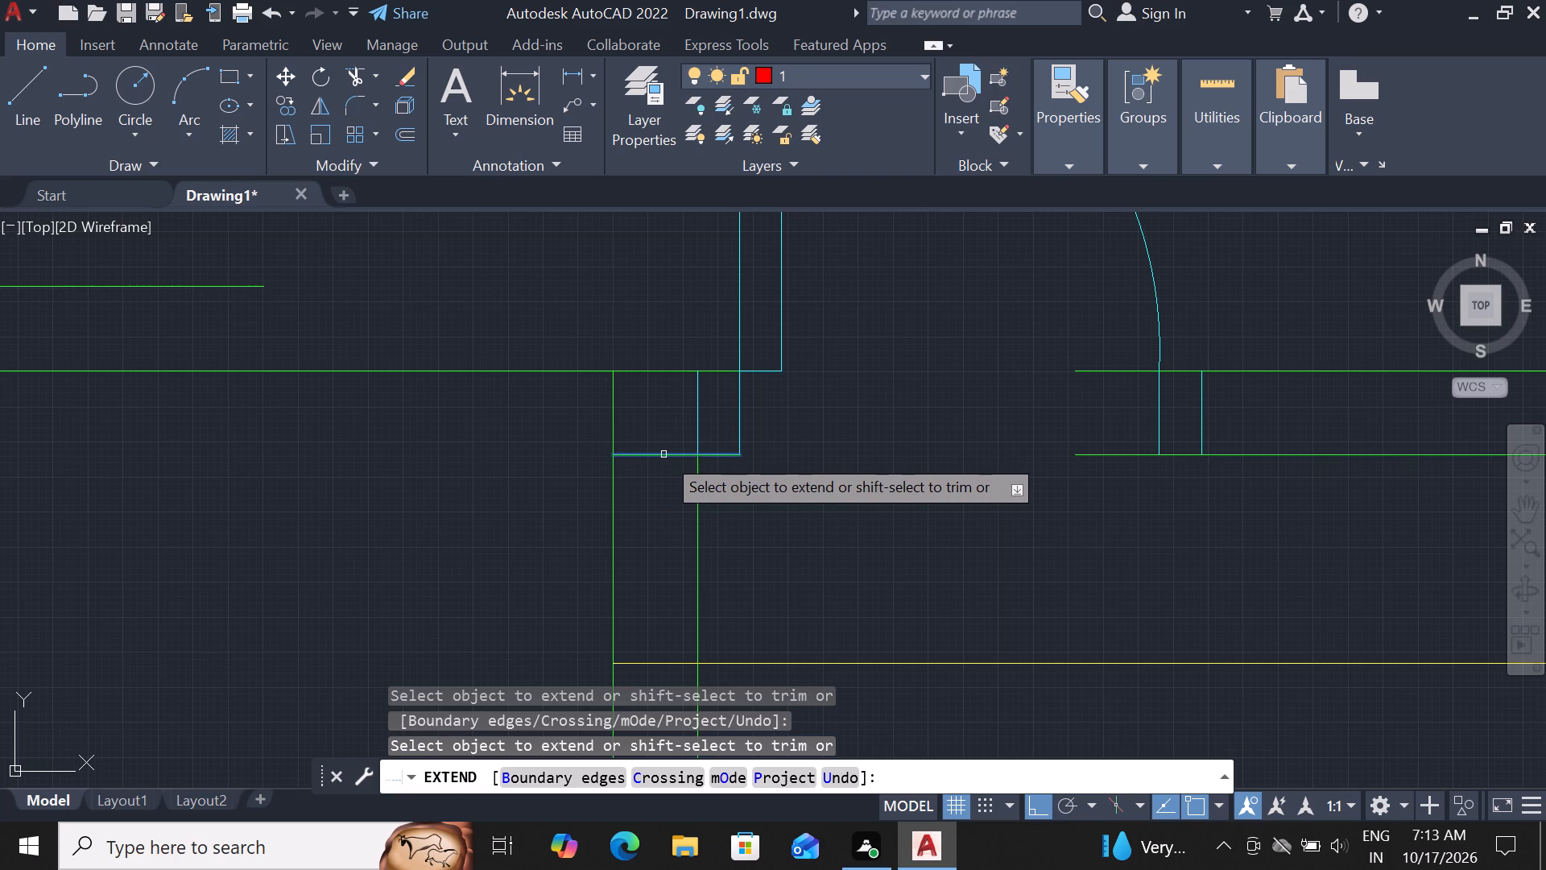
left_click(663, 454)
key("Escape")
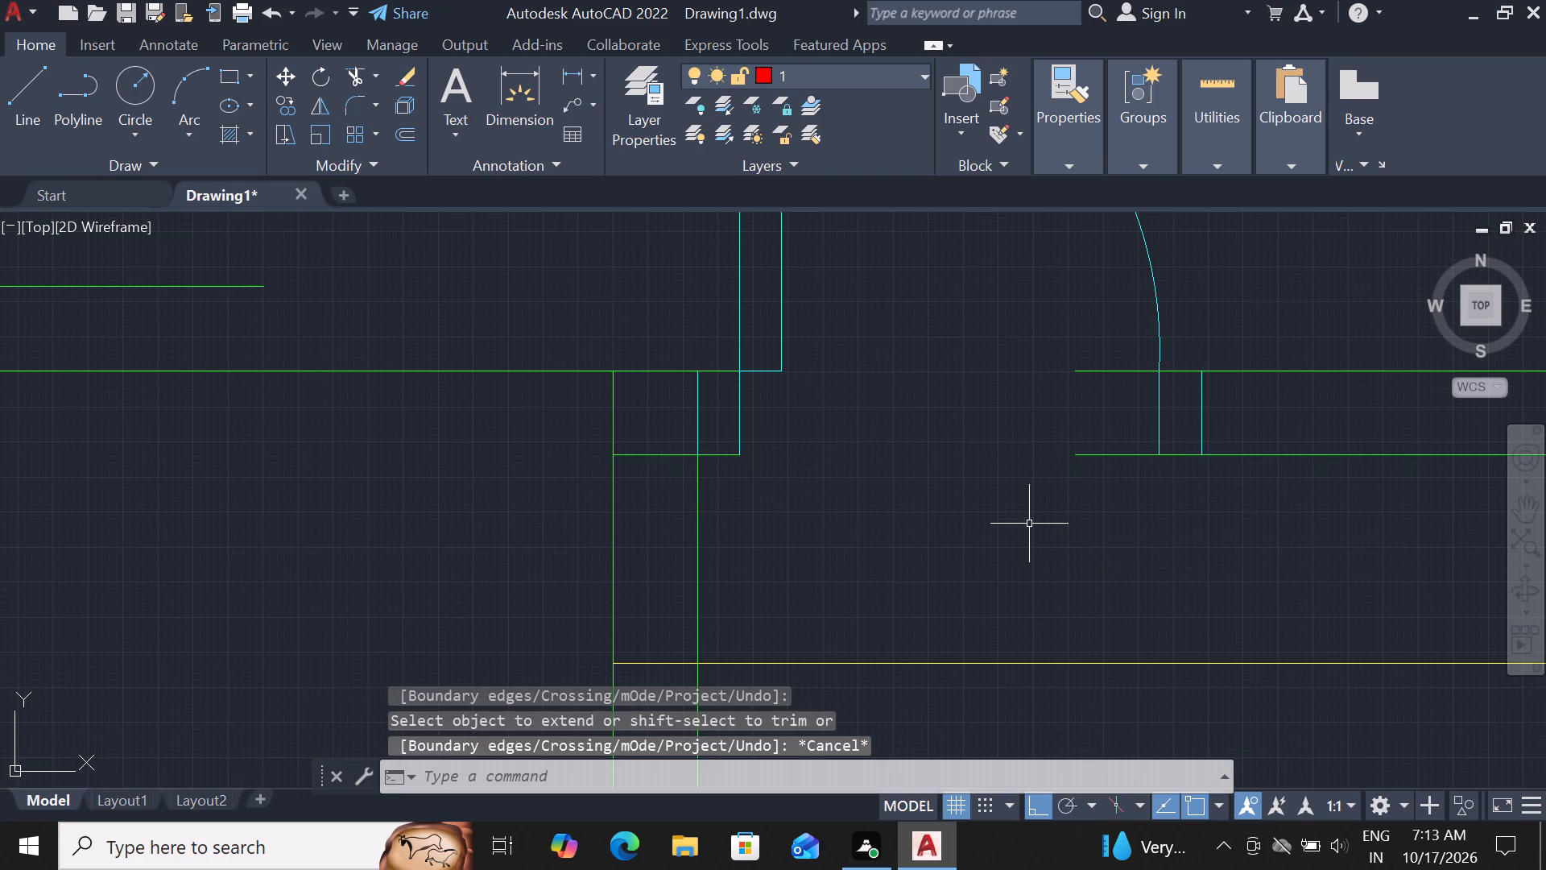
Trim the lower wall line between the stair side wall's two lines, and the wall pieces projecting into the doorway past the latch-side jamb.
type("TR")
key("space")
key("space")
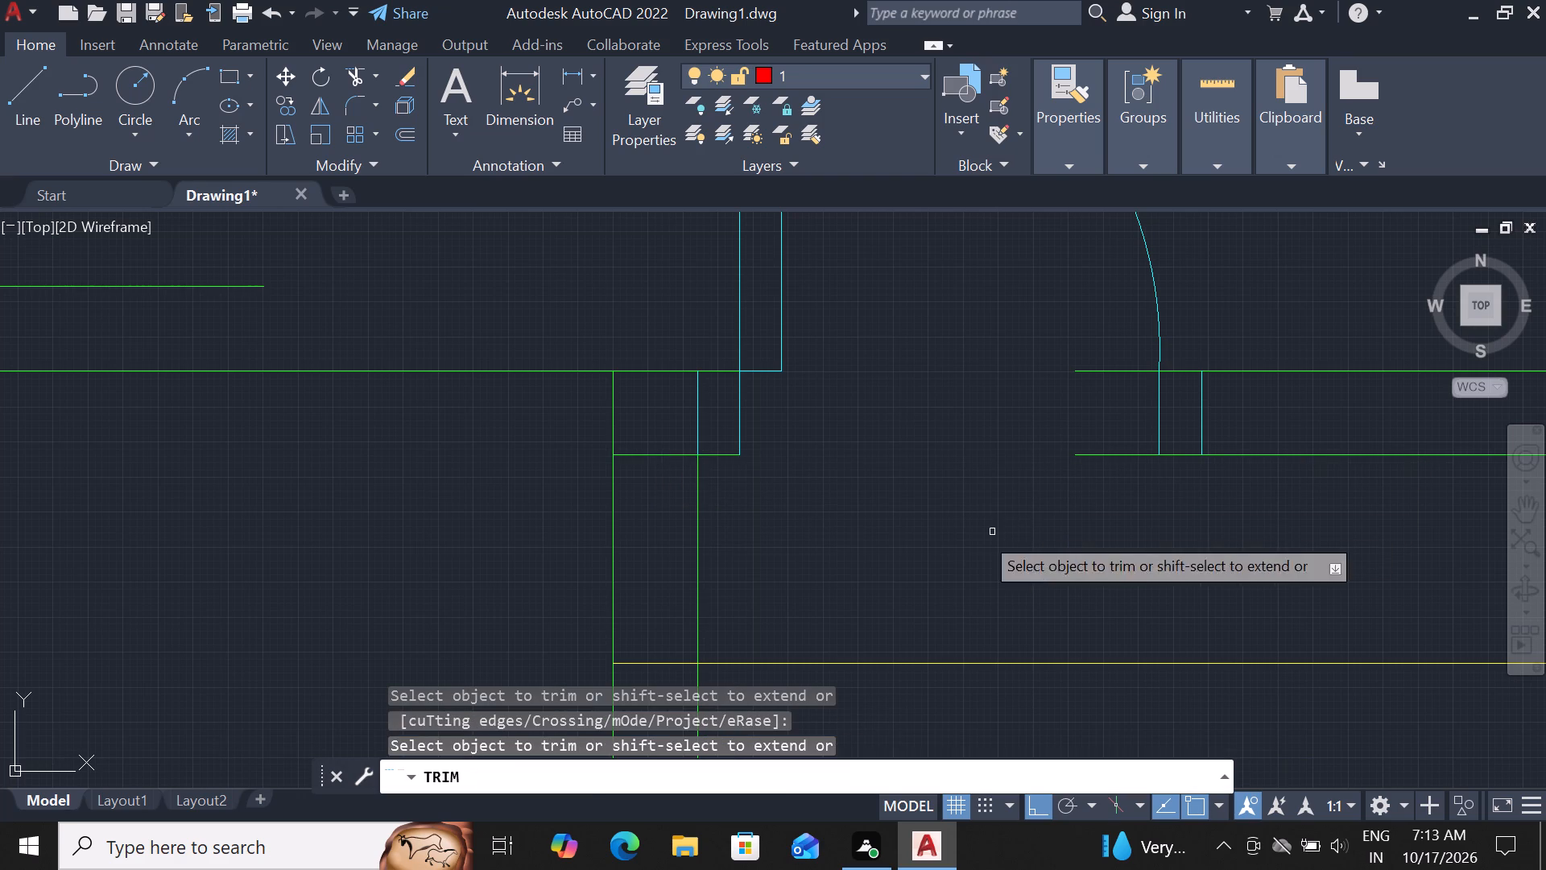
left_click(636, 414)
left_click(655, 487)
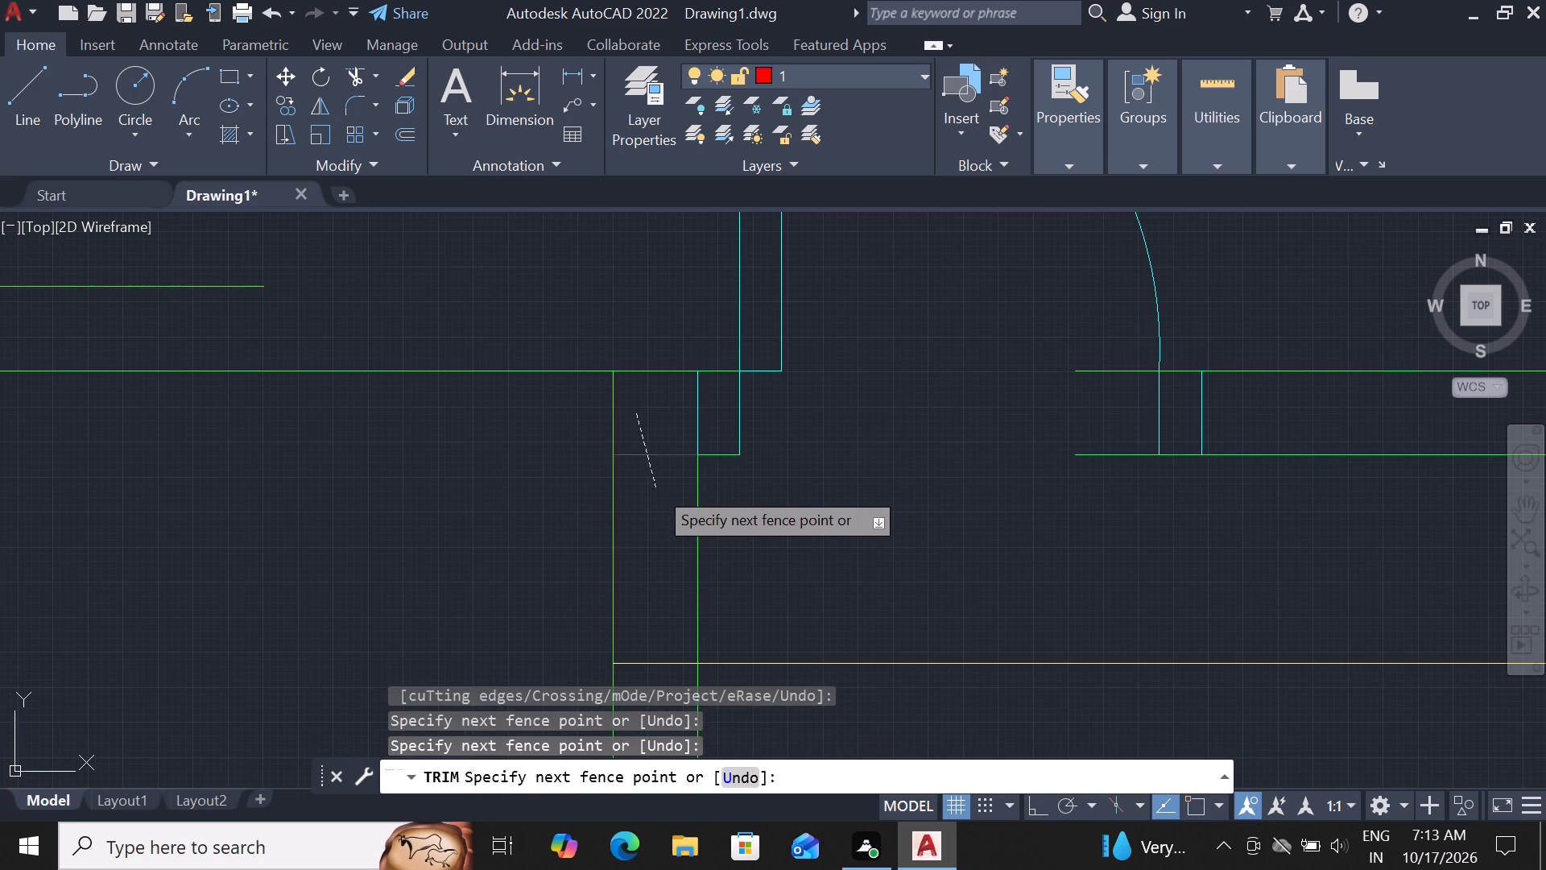
left_click(1038, 345)
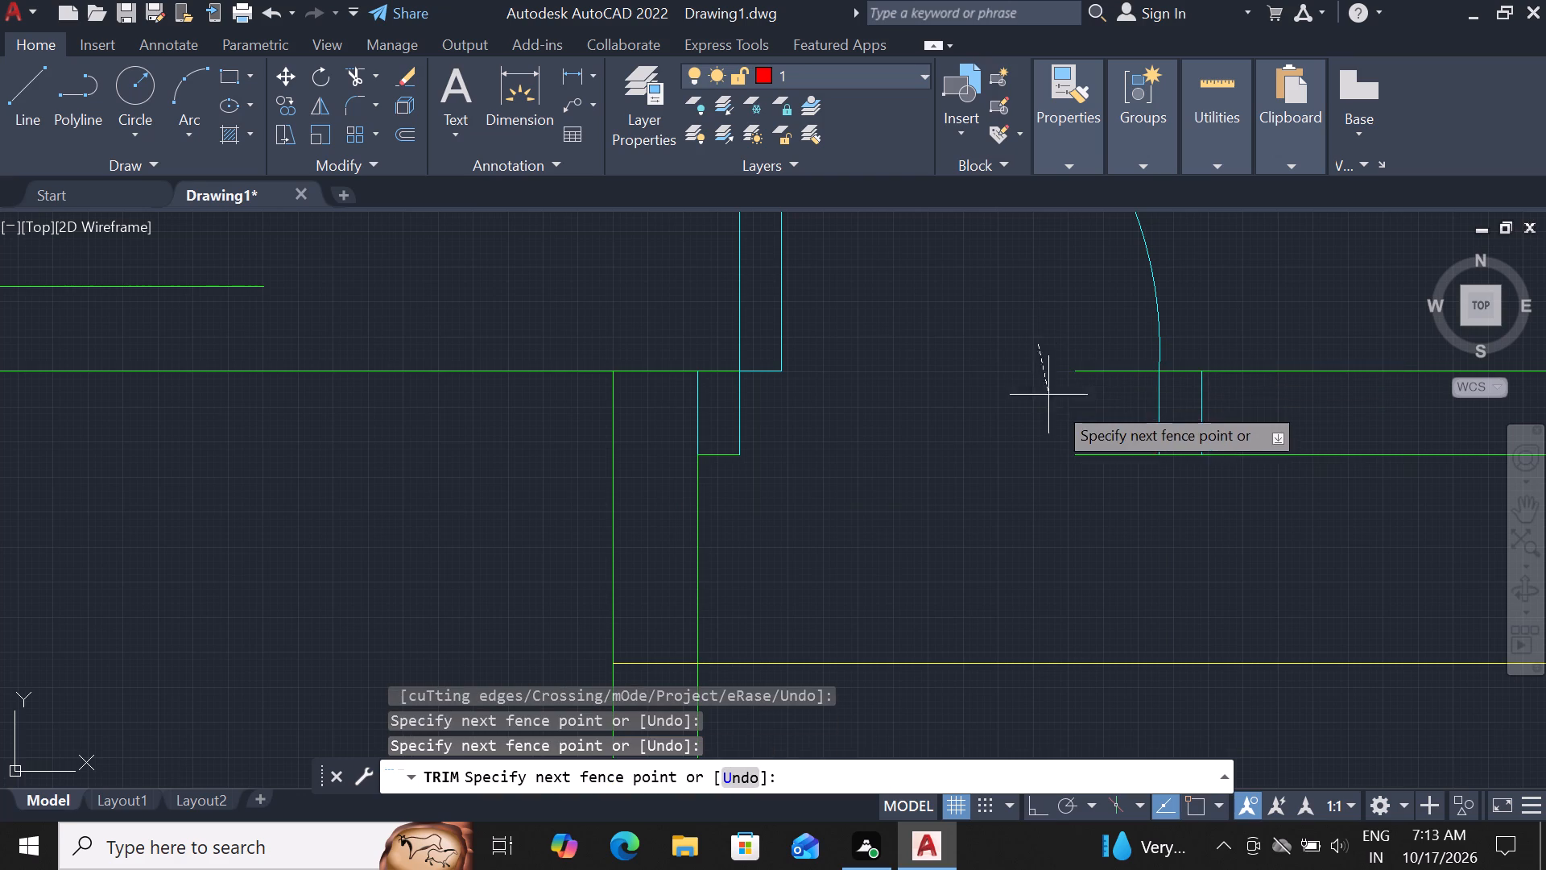
left_click(1100, 379)
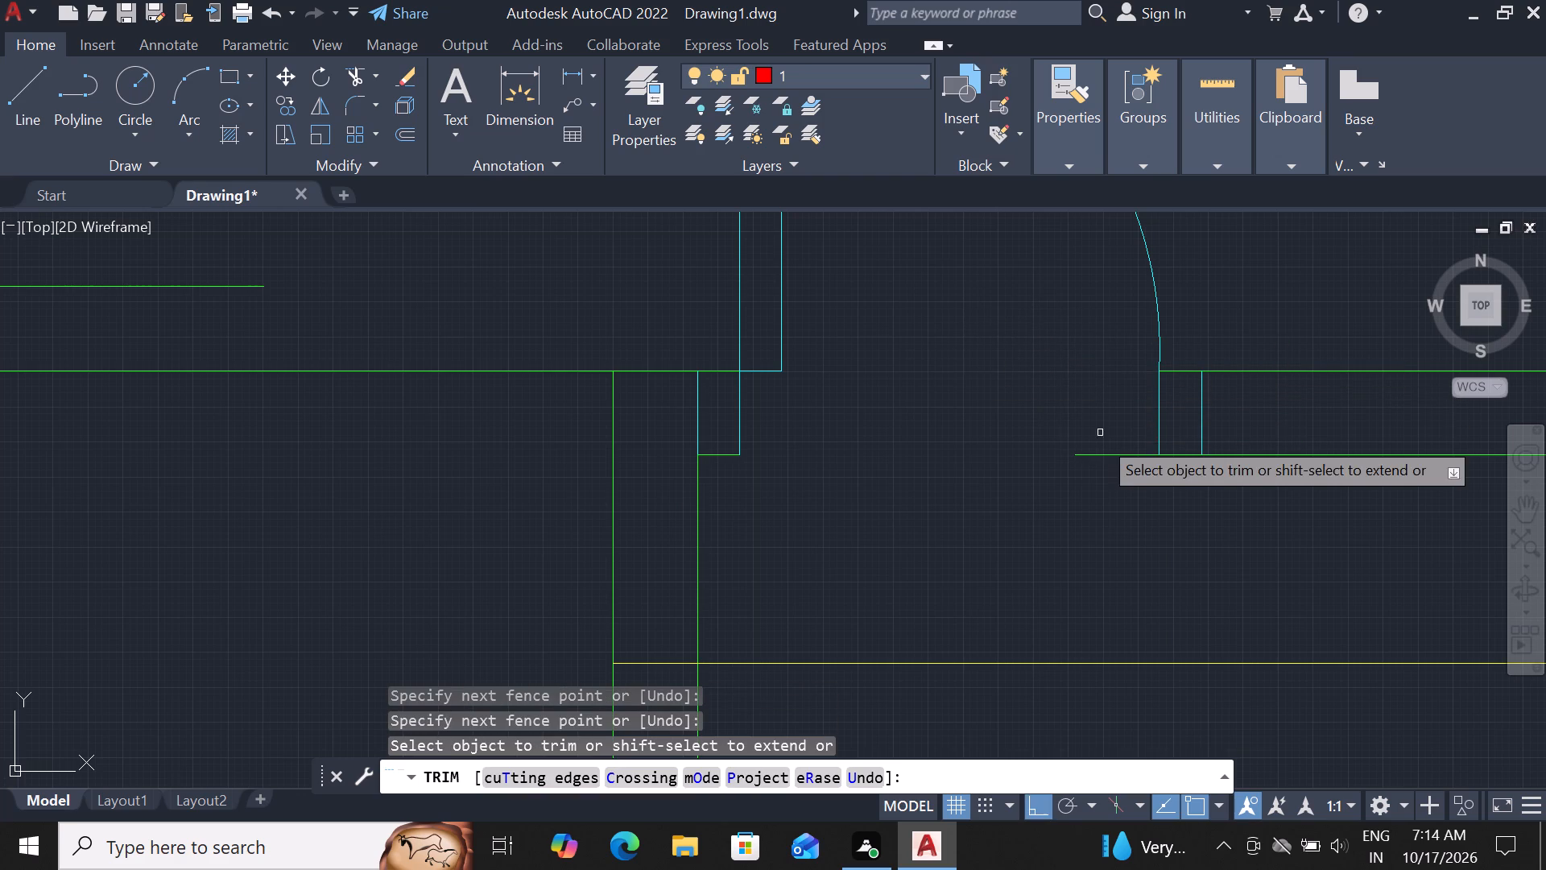
left_click(1102, 457)
scroll(1102, 481, "down", 2)
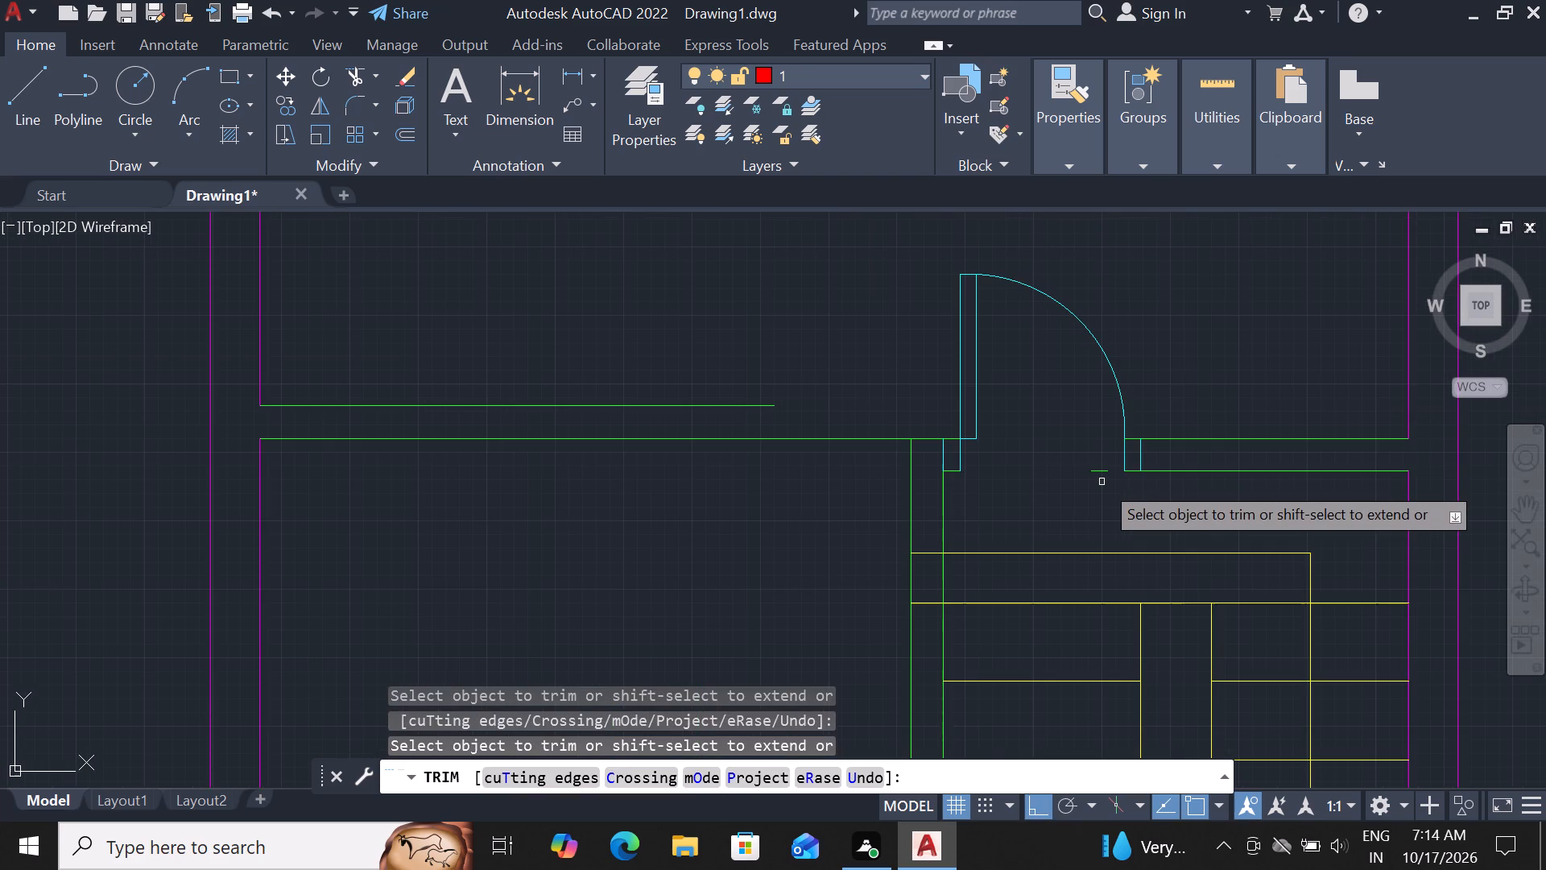
key("Escape")
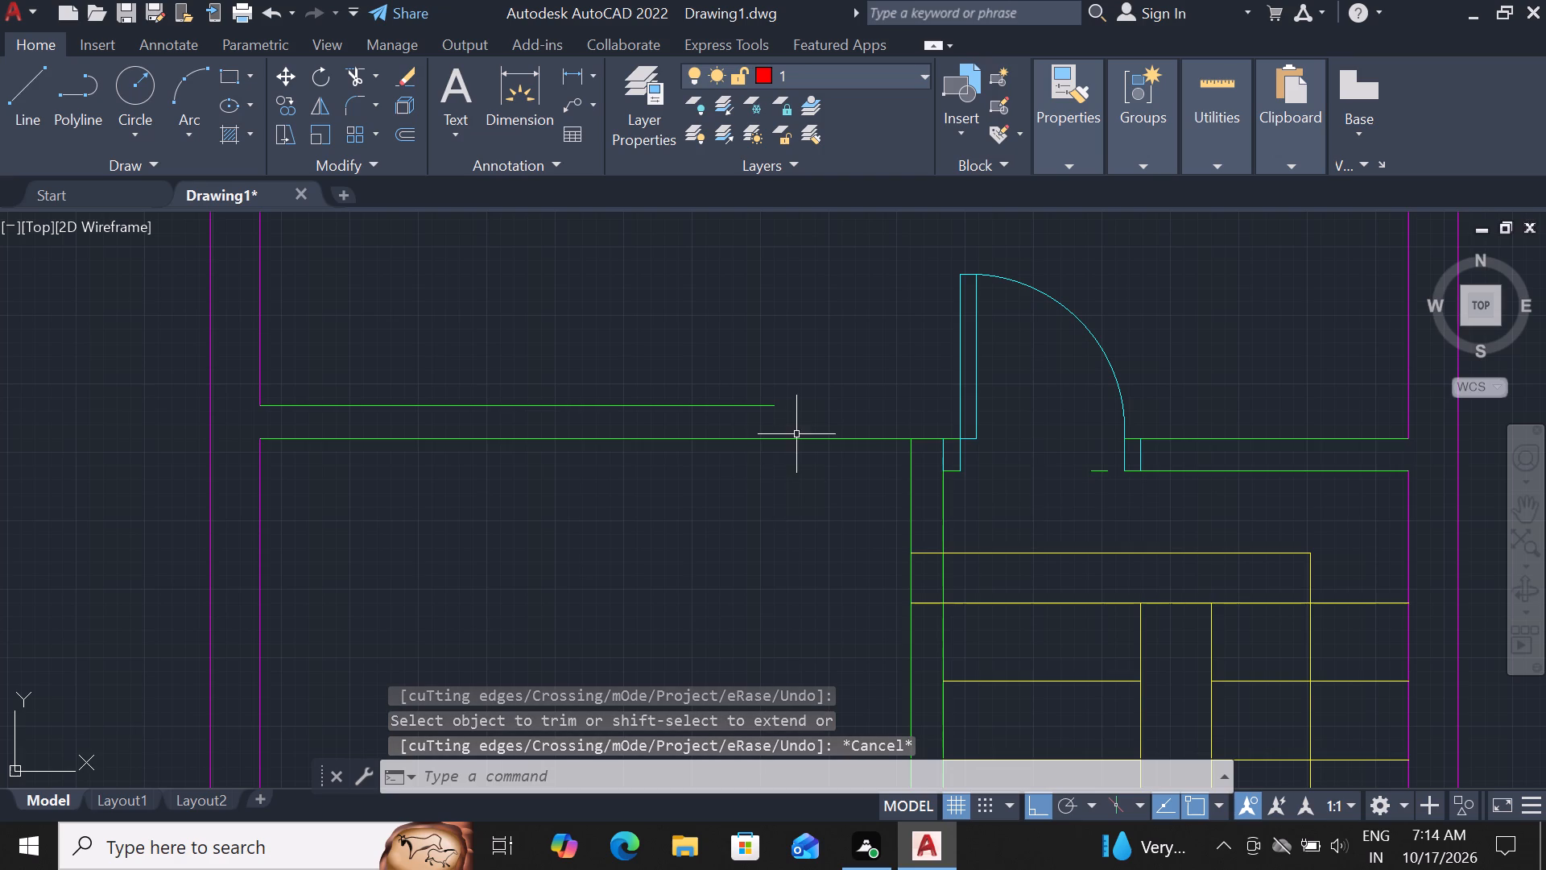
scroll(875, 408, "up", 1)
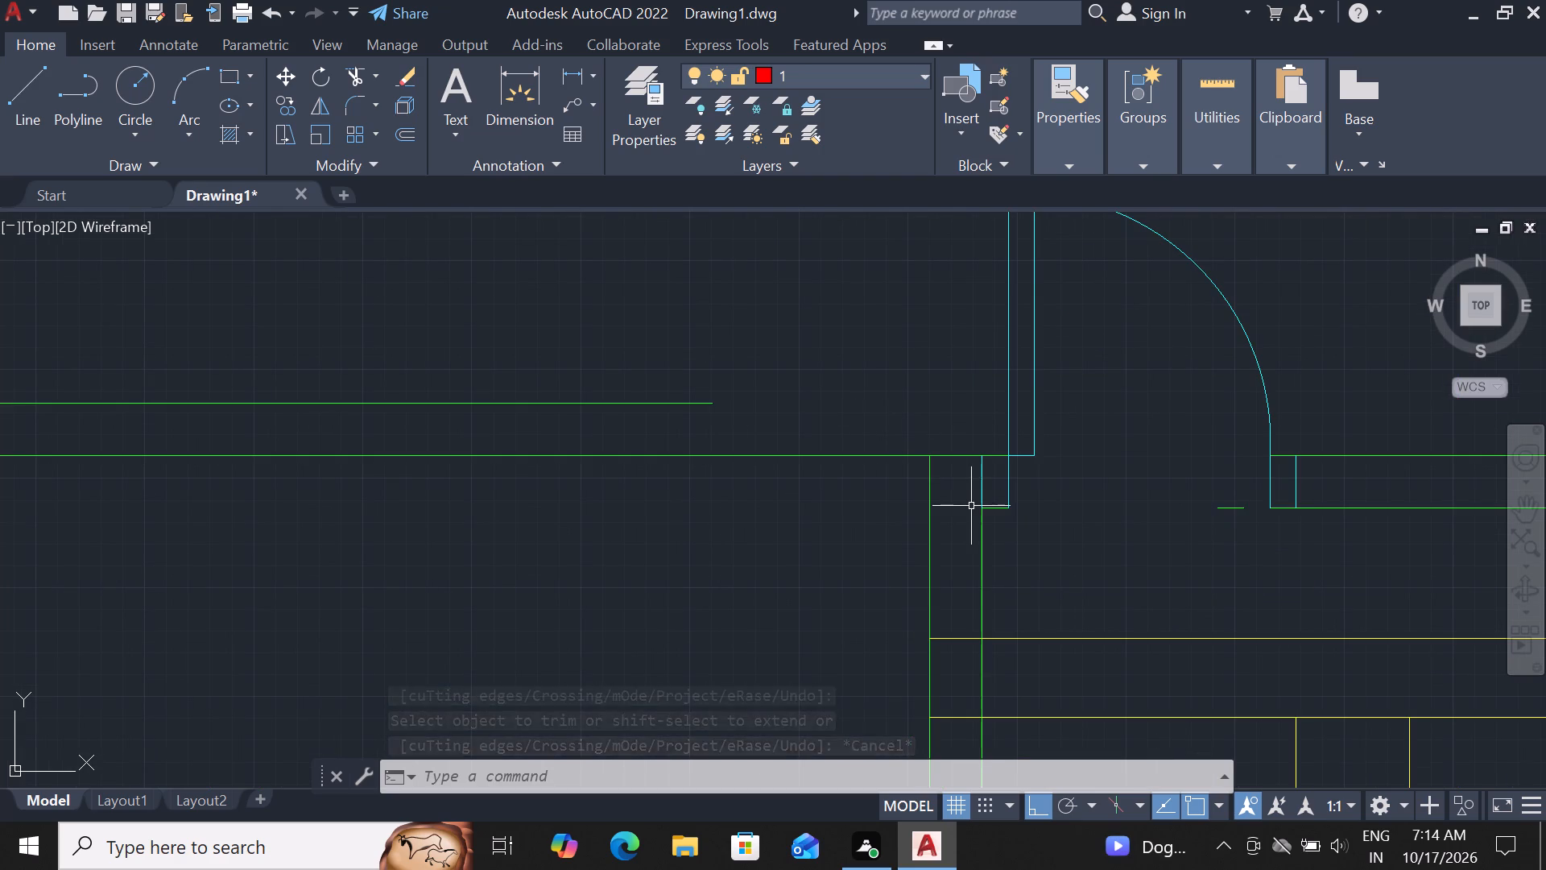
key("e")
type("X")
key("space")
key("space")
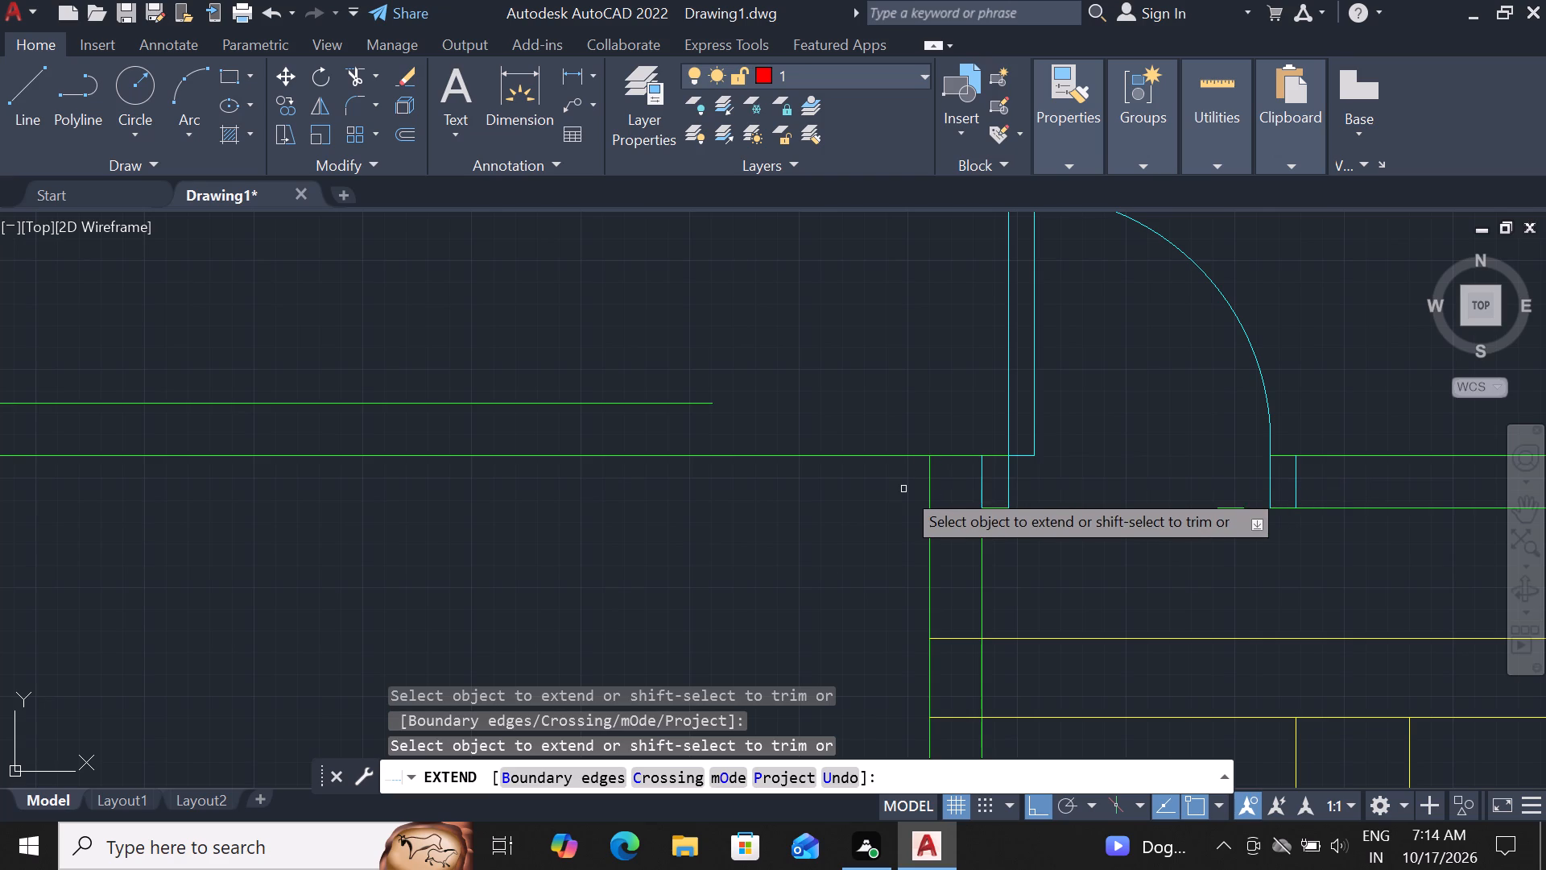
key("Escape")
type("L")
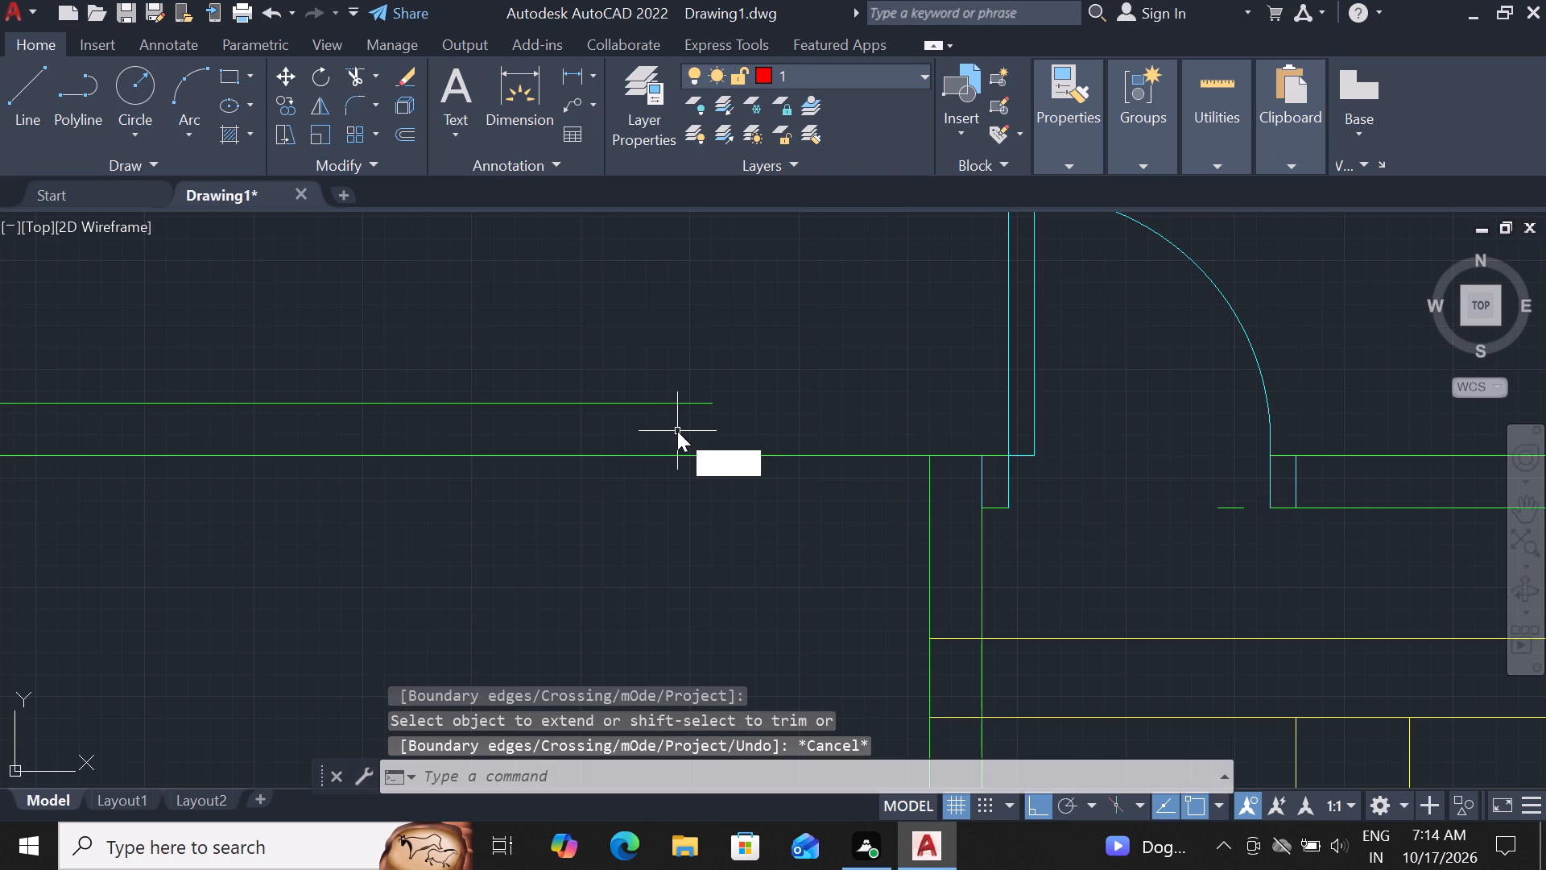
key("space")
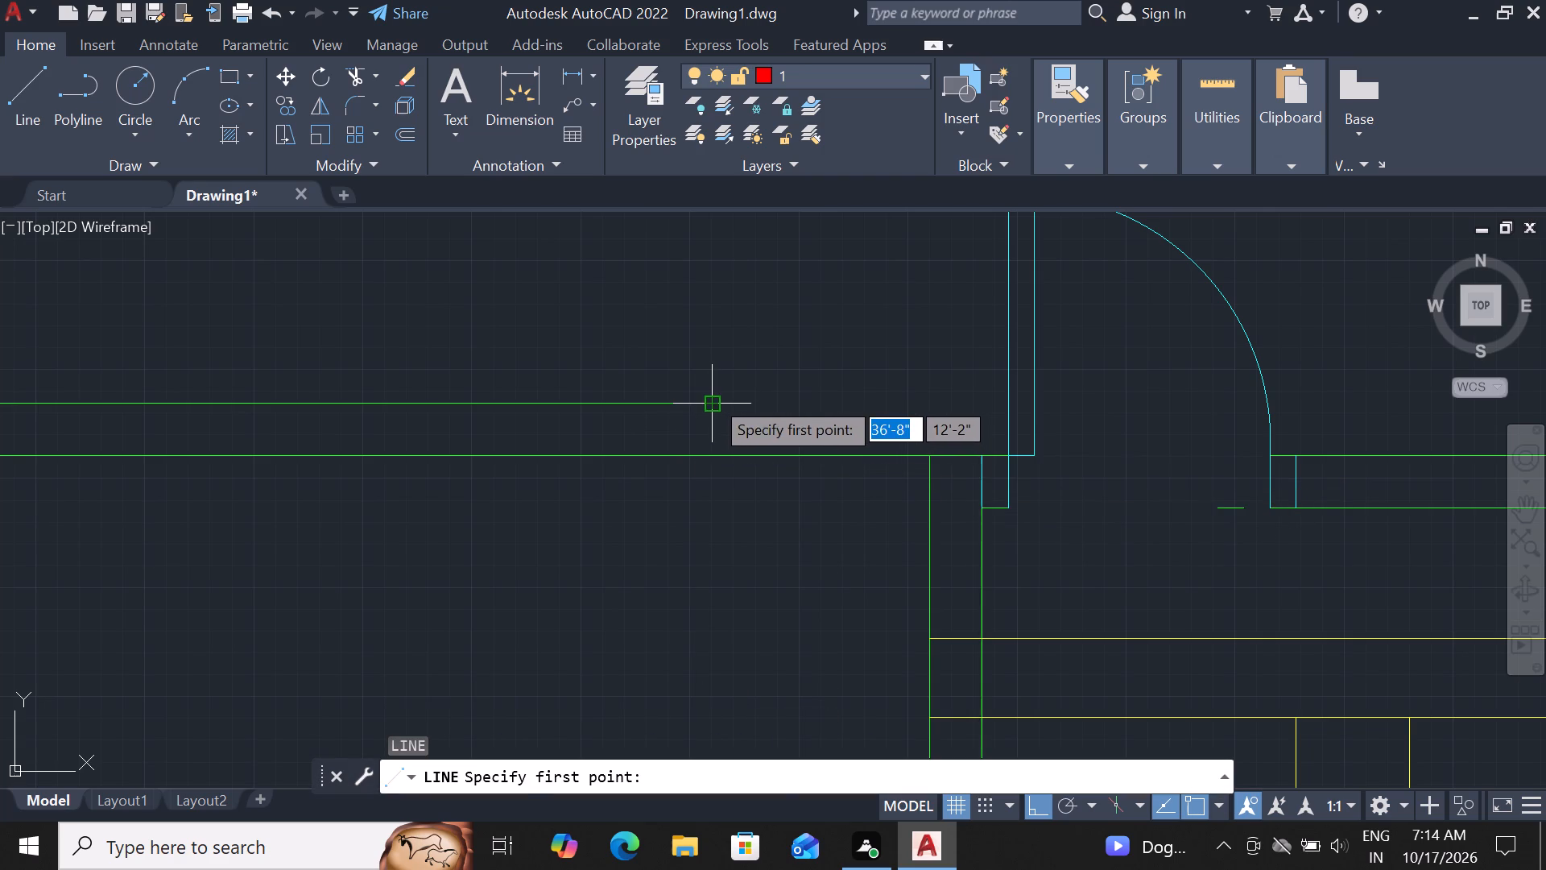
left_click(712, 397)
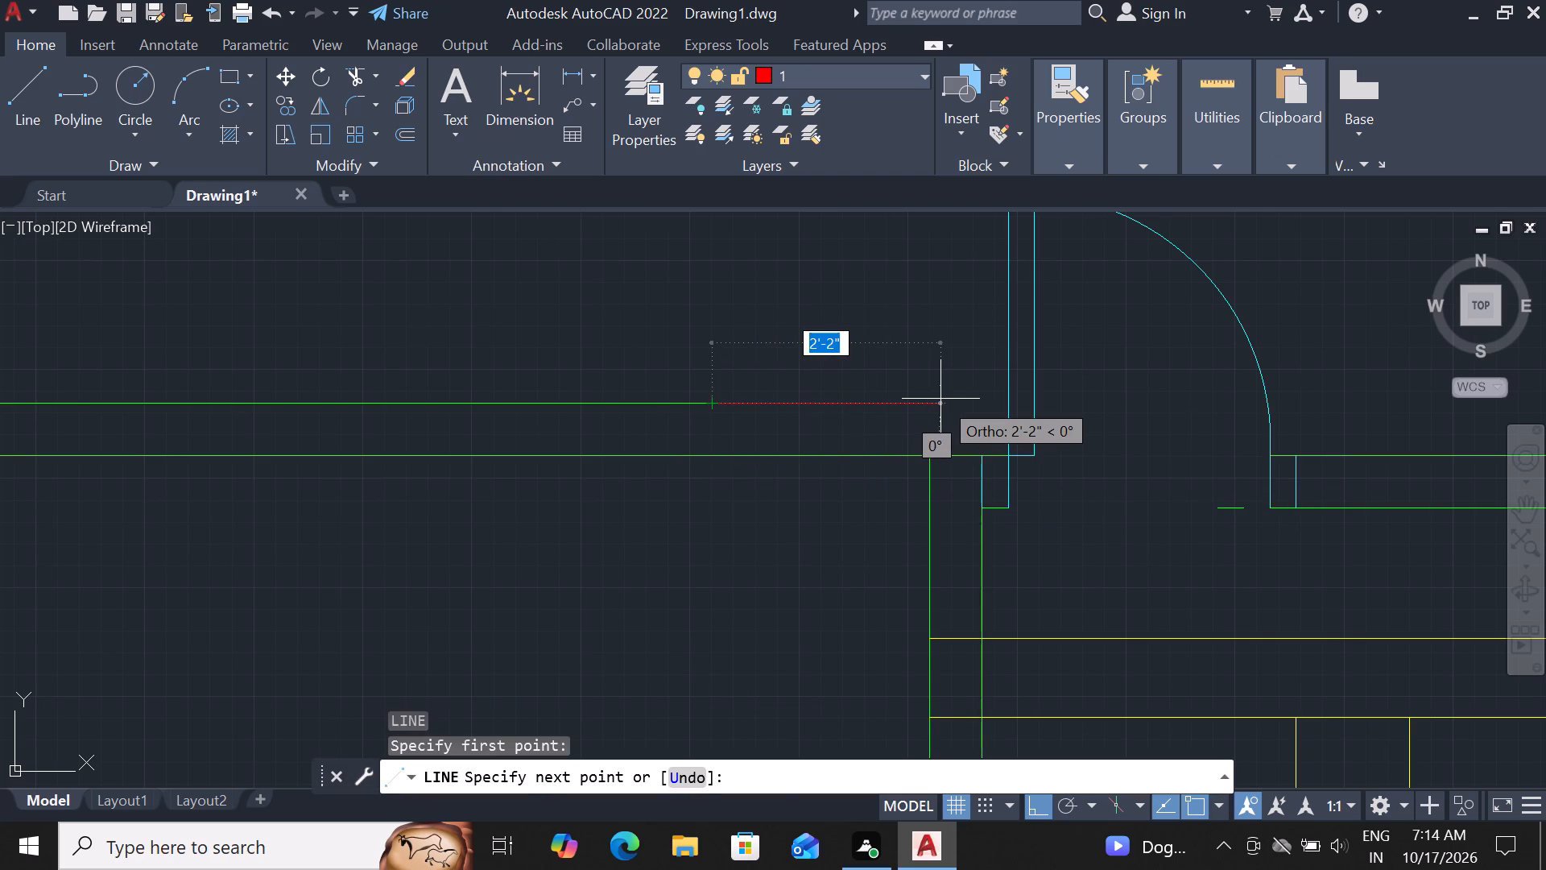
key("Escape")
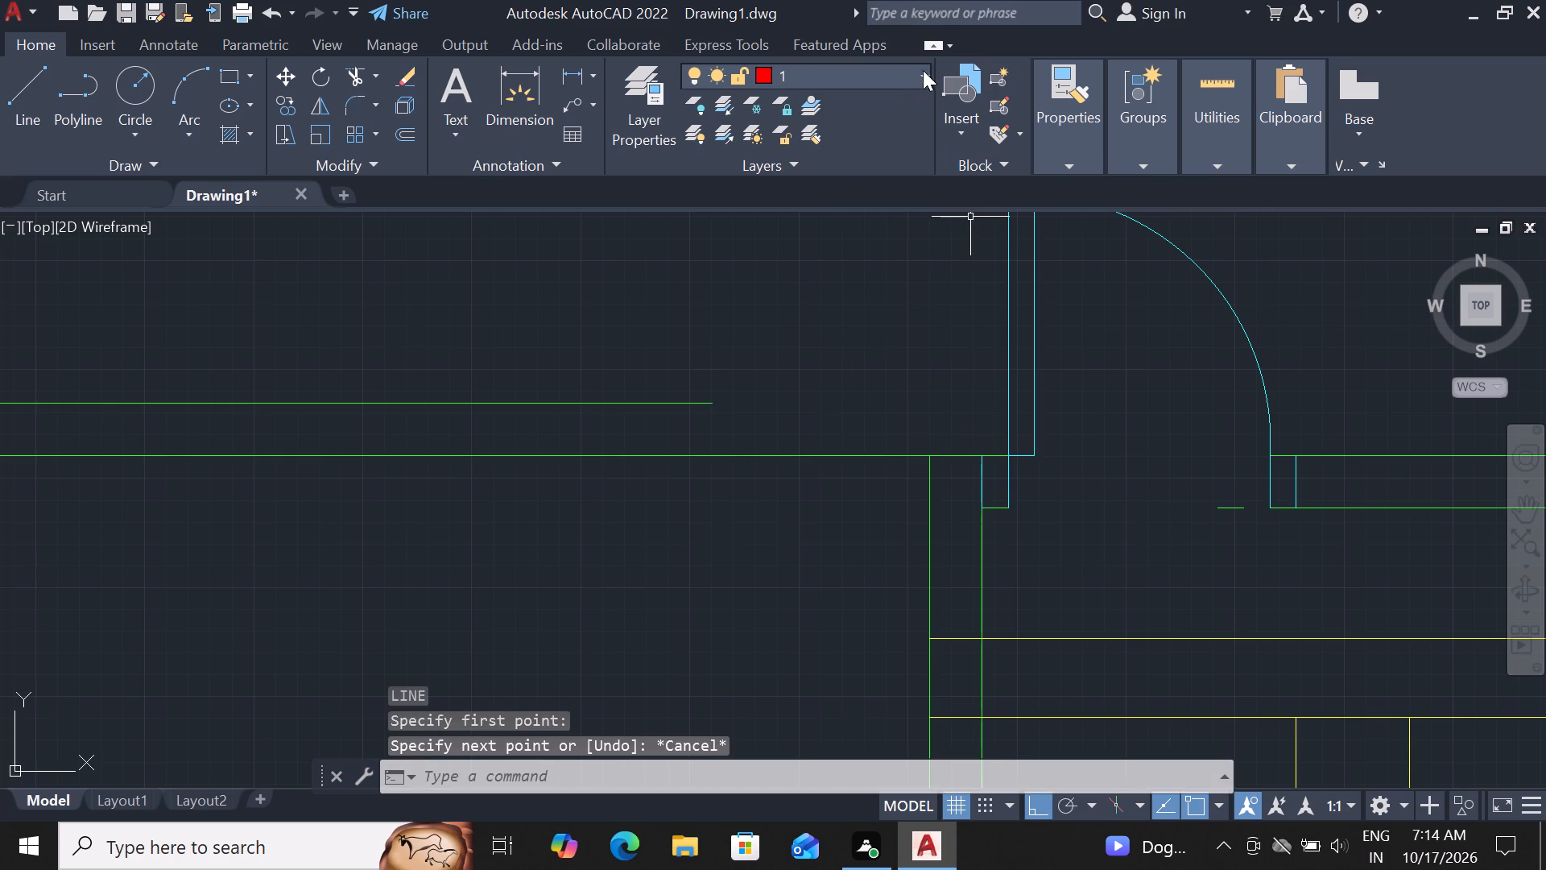
Make layer 3 current and draw a horizontal line about 2'-10" long from the lobby wall's open upper end to the door leaf.
left_click(924, 67)
left_click(879, 188)
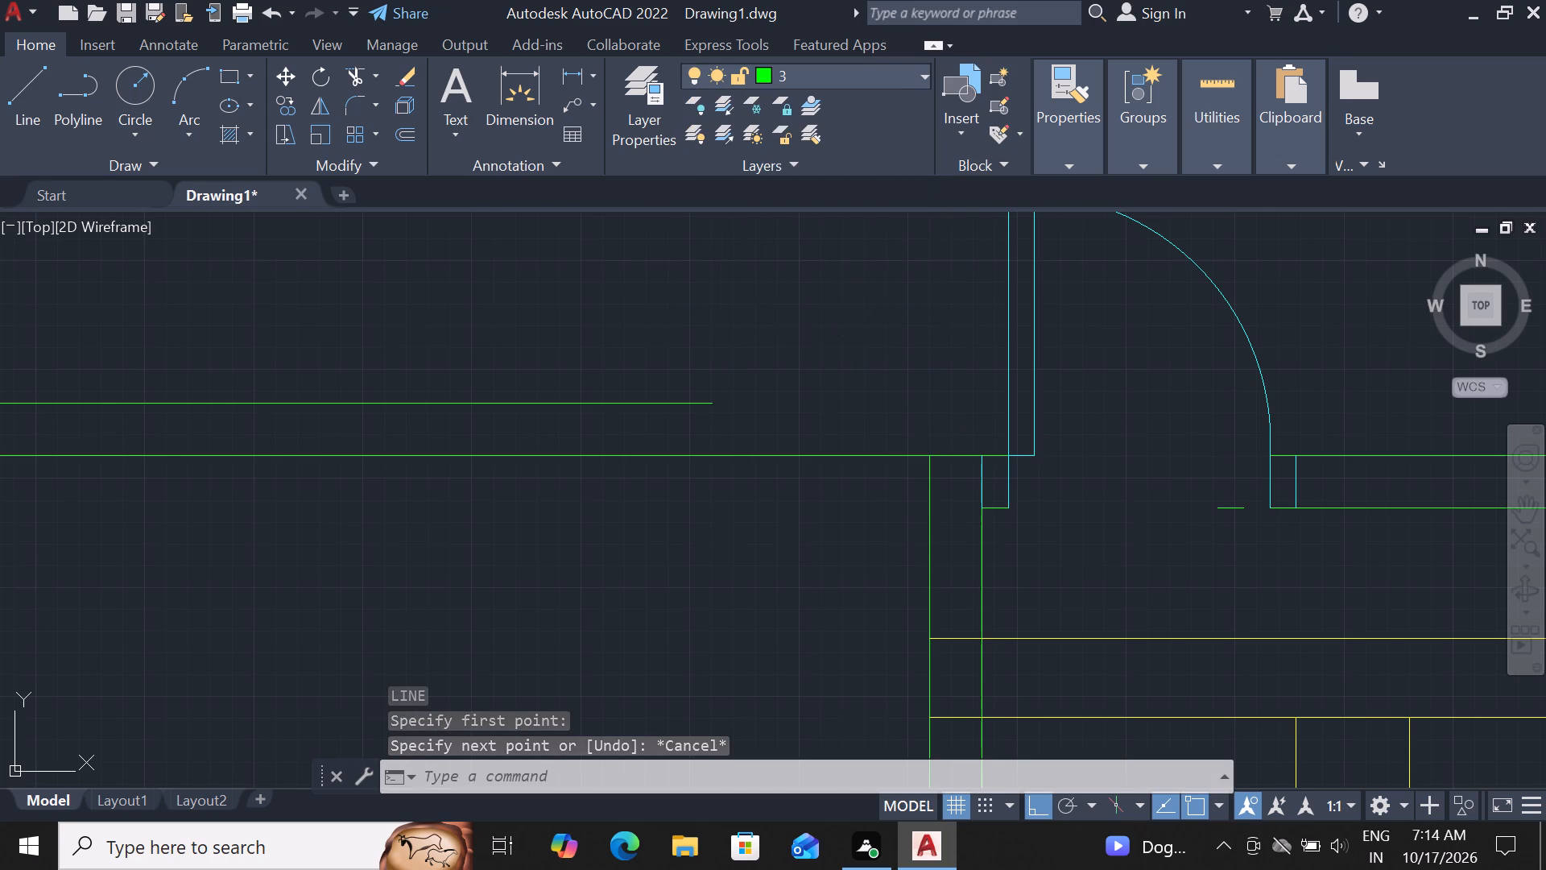
key("l")
key("space")
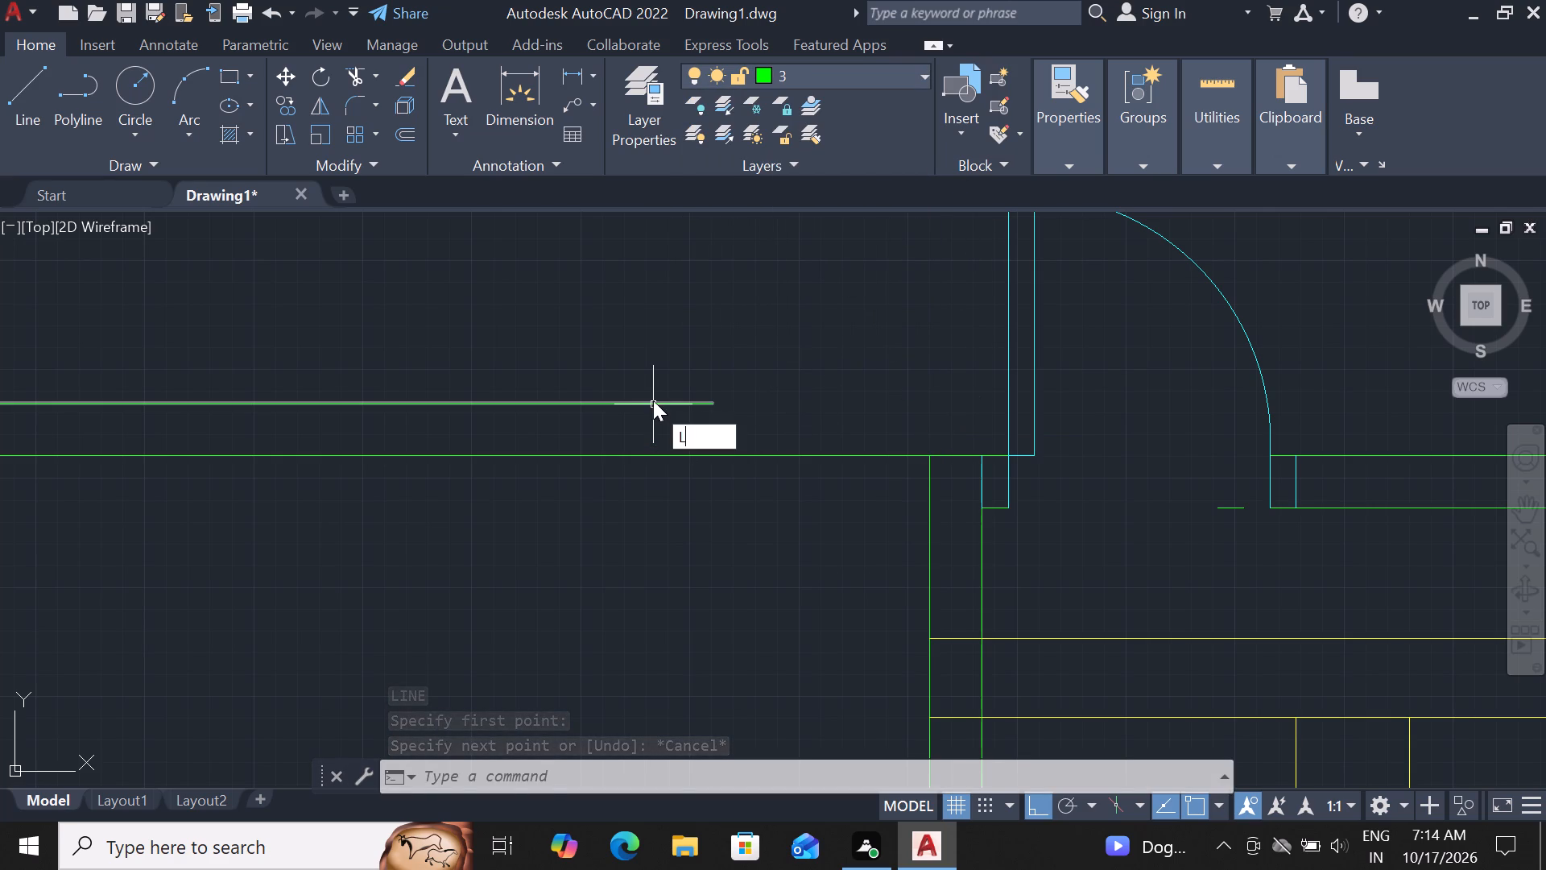
left_click(714, 400)
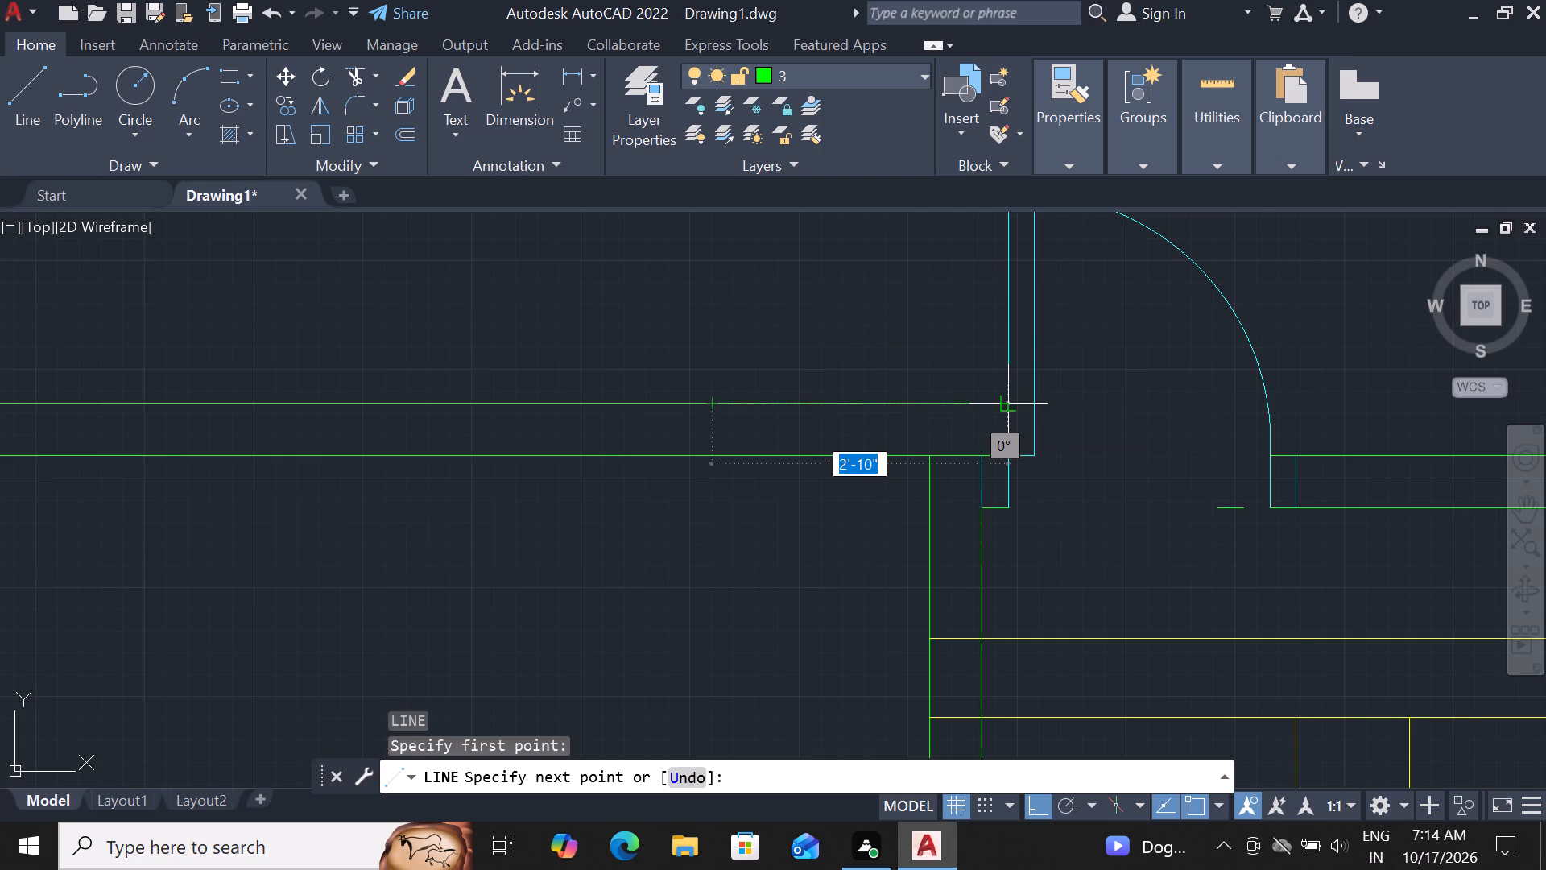
left_click(1015, 404)
key("Escape")
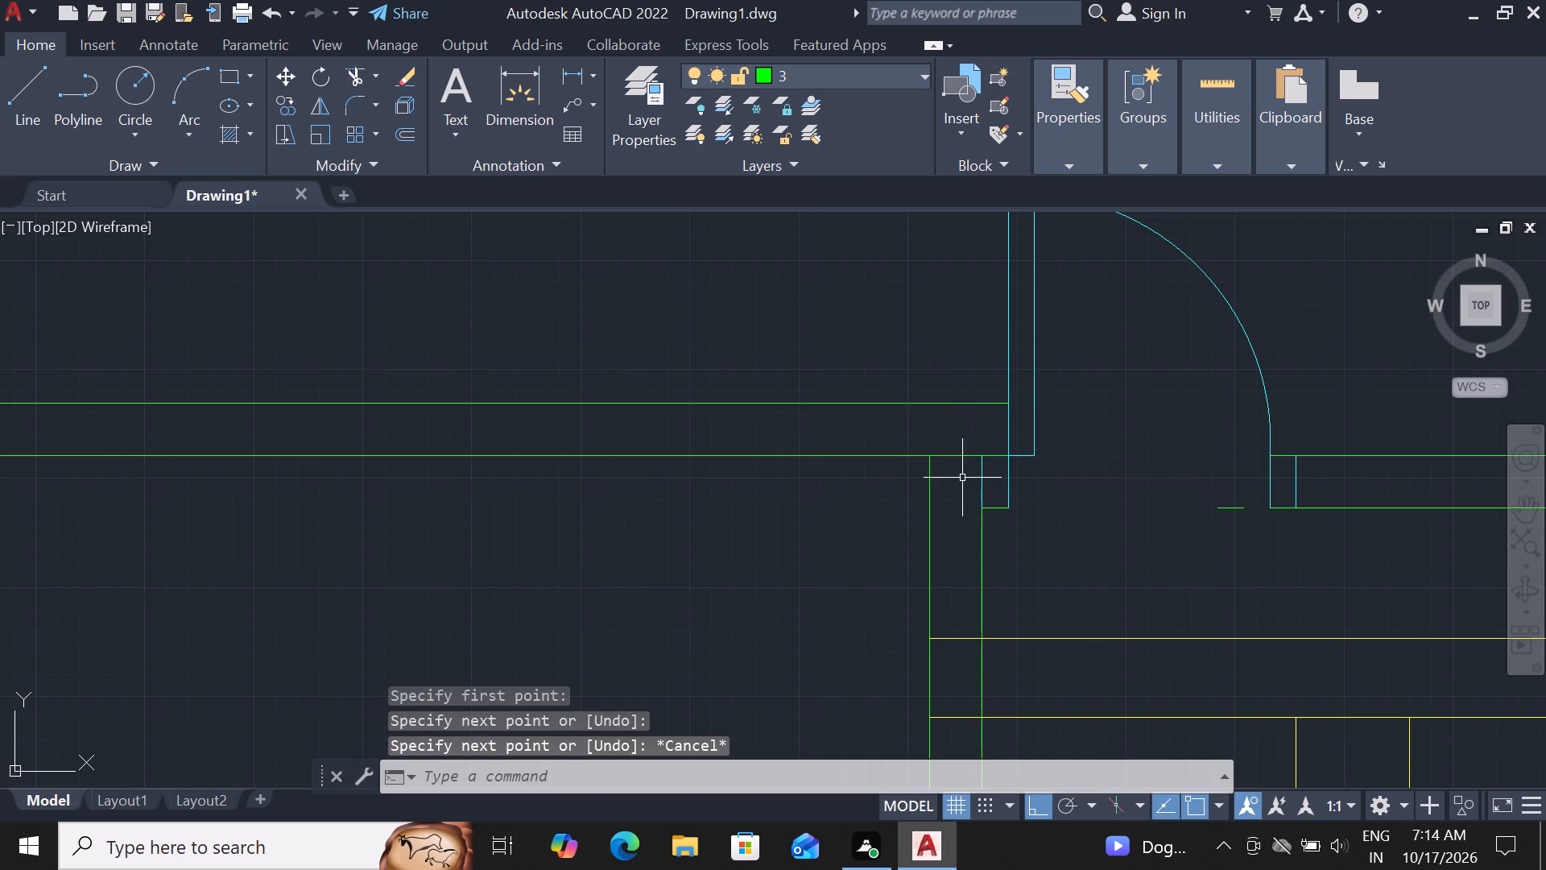
Draw a vertical line about 6" long from the hinge-side jamb's upper corner to the wall's upper line.
type("L")
key("space")
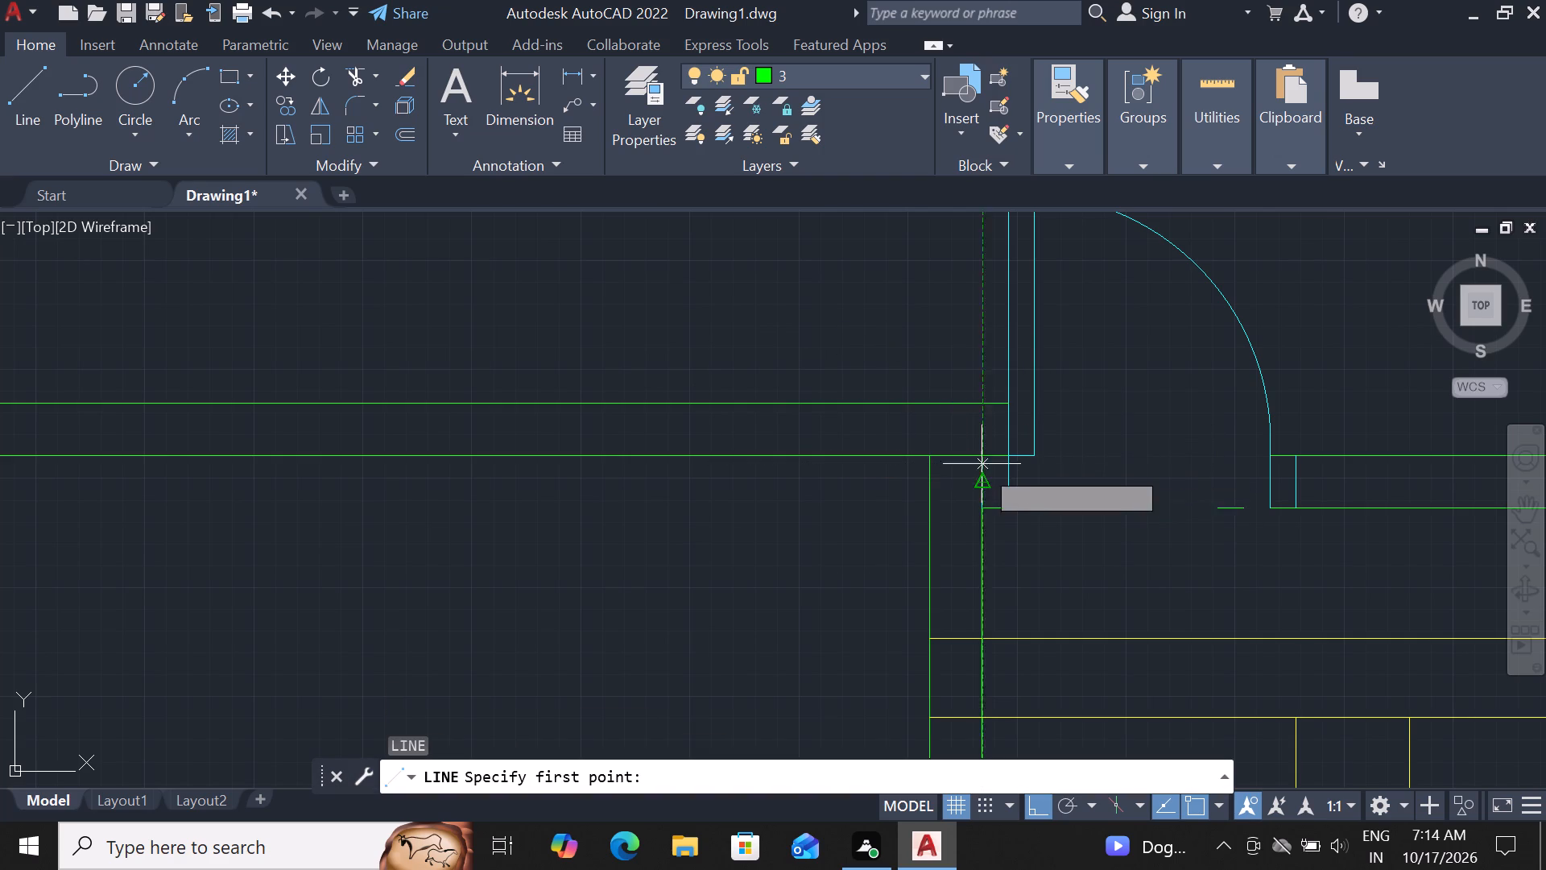
left_click(982, 459)
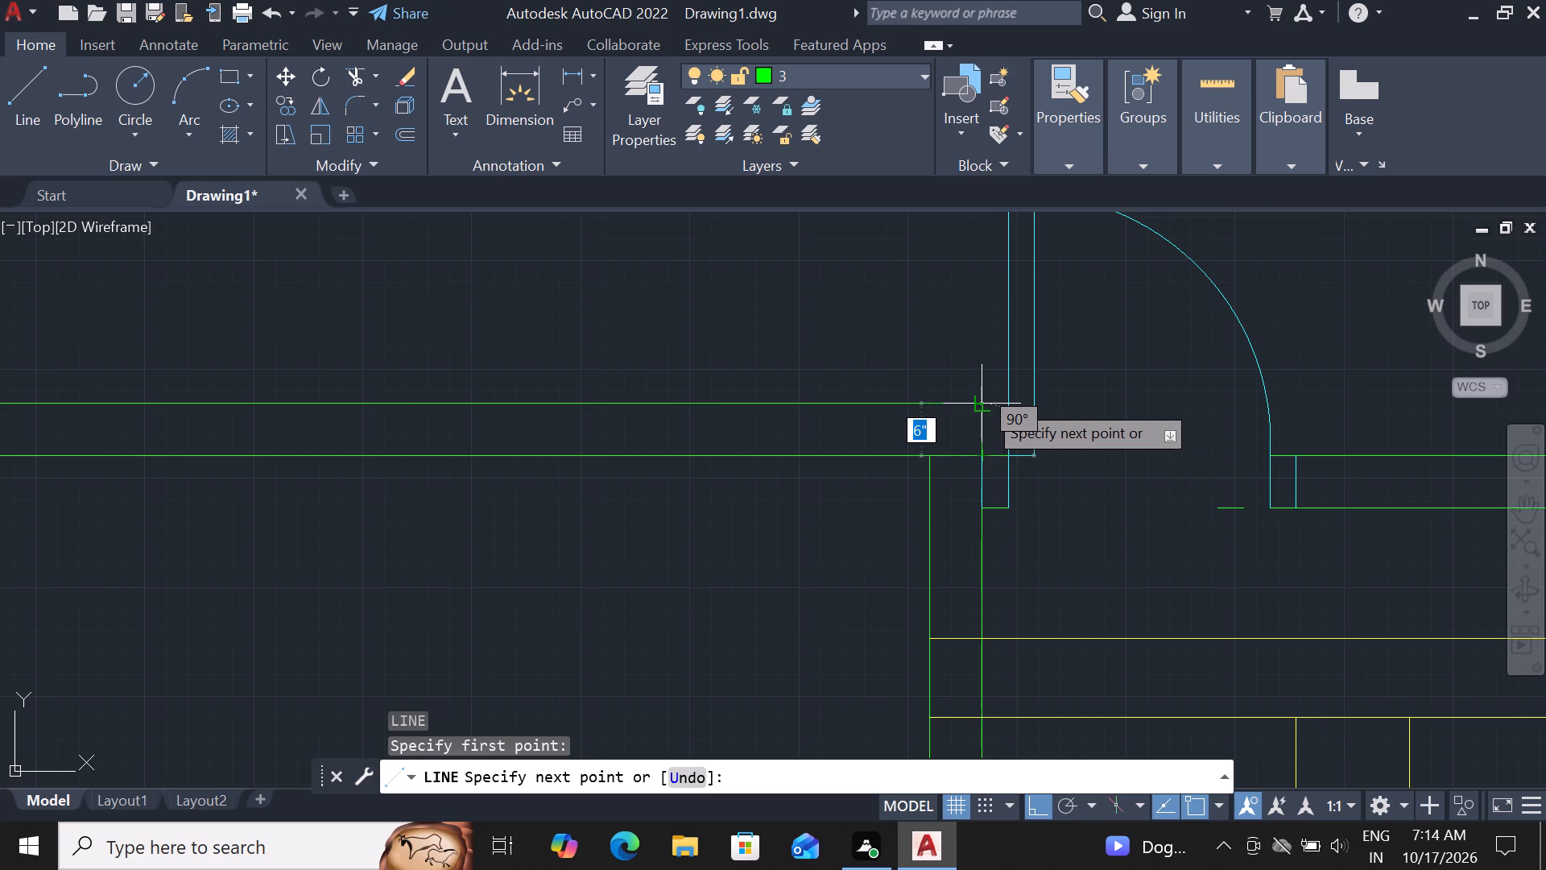
left_click(985, 399)
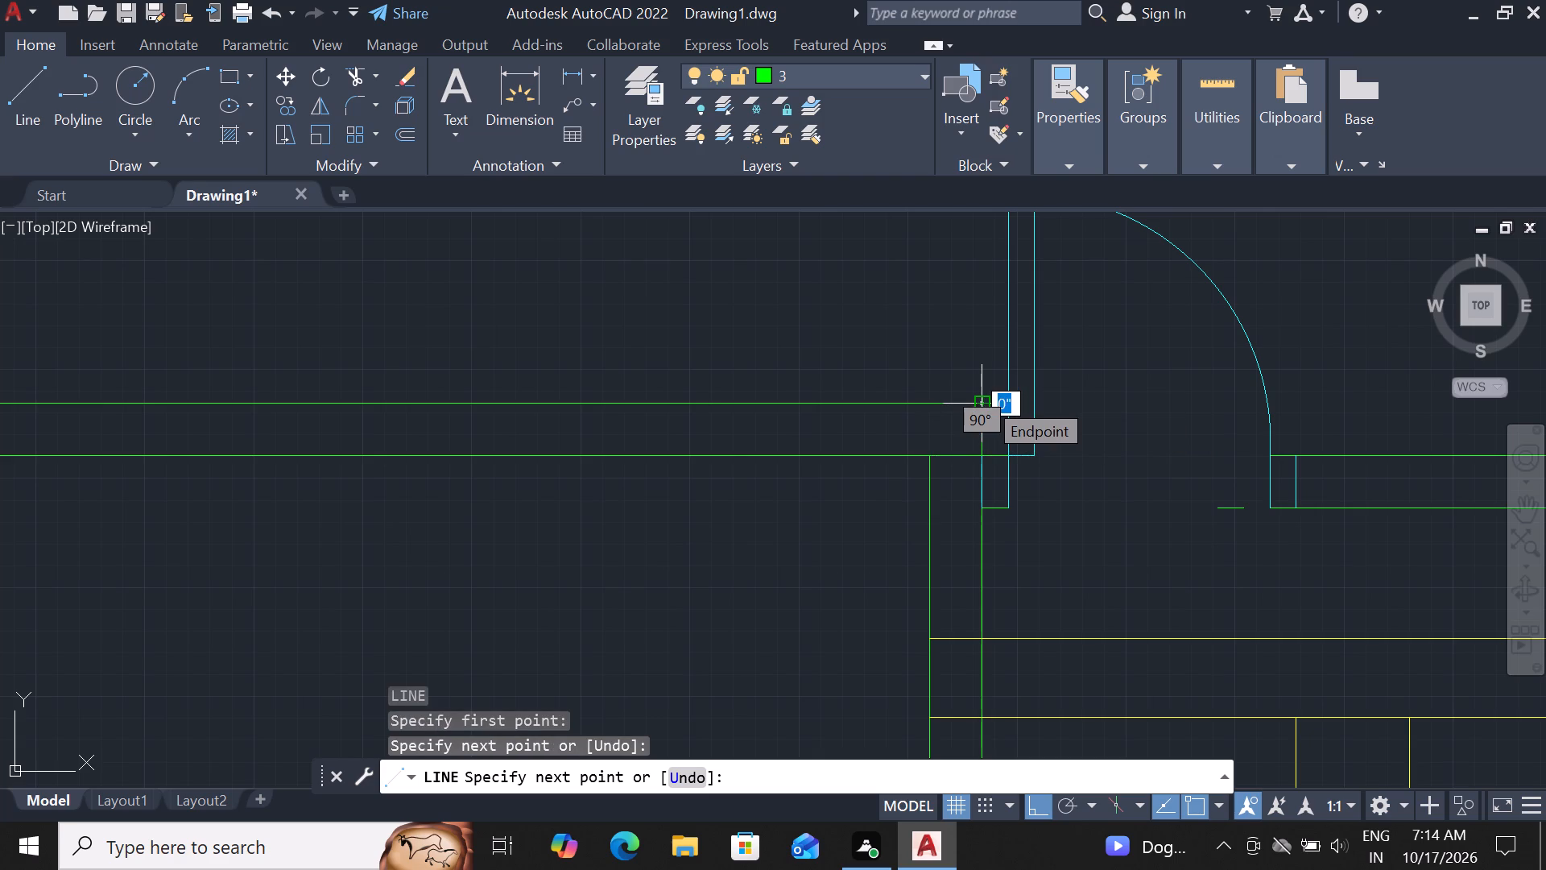
key("Escape")
Trim the lower wall line between the stair side wall's two lines, and the upper wall line beyond the new vertical line.
key("t")
key("r")
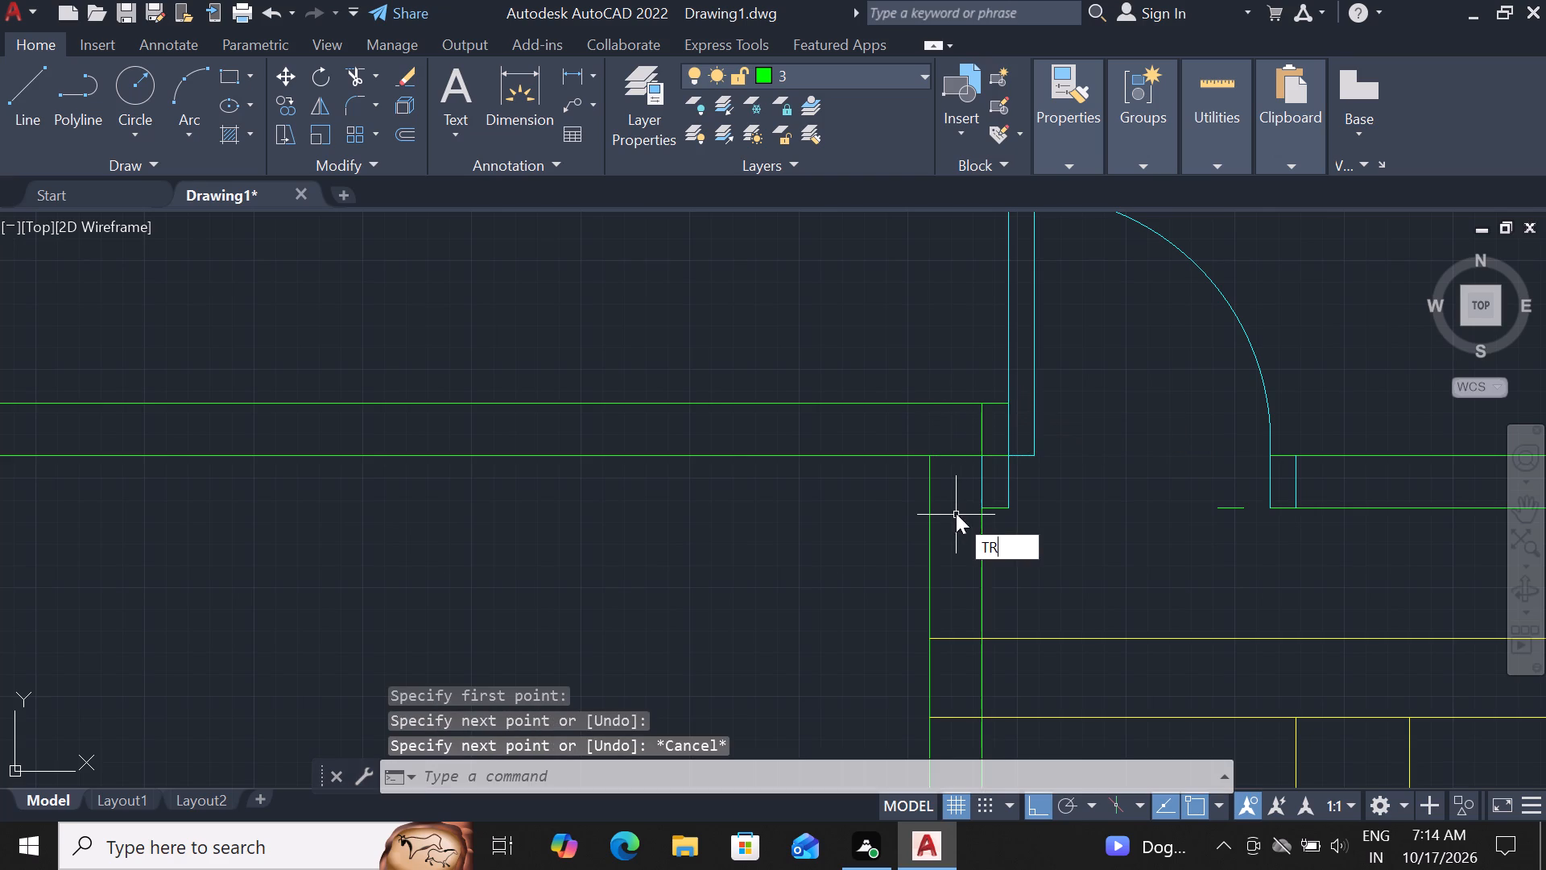
key("space")
key("space")
left_click(953, 459)
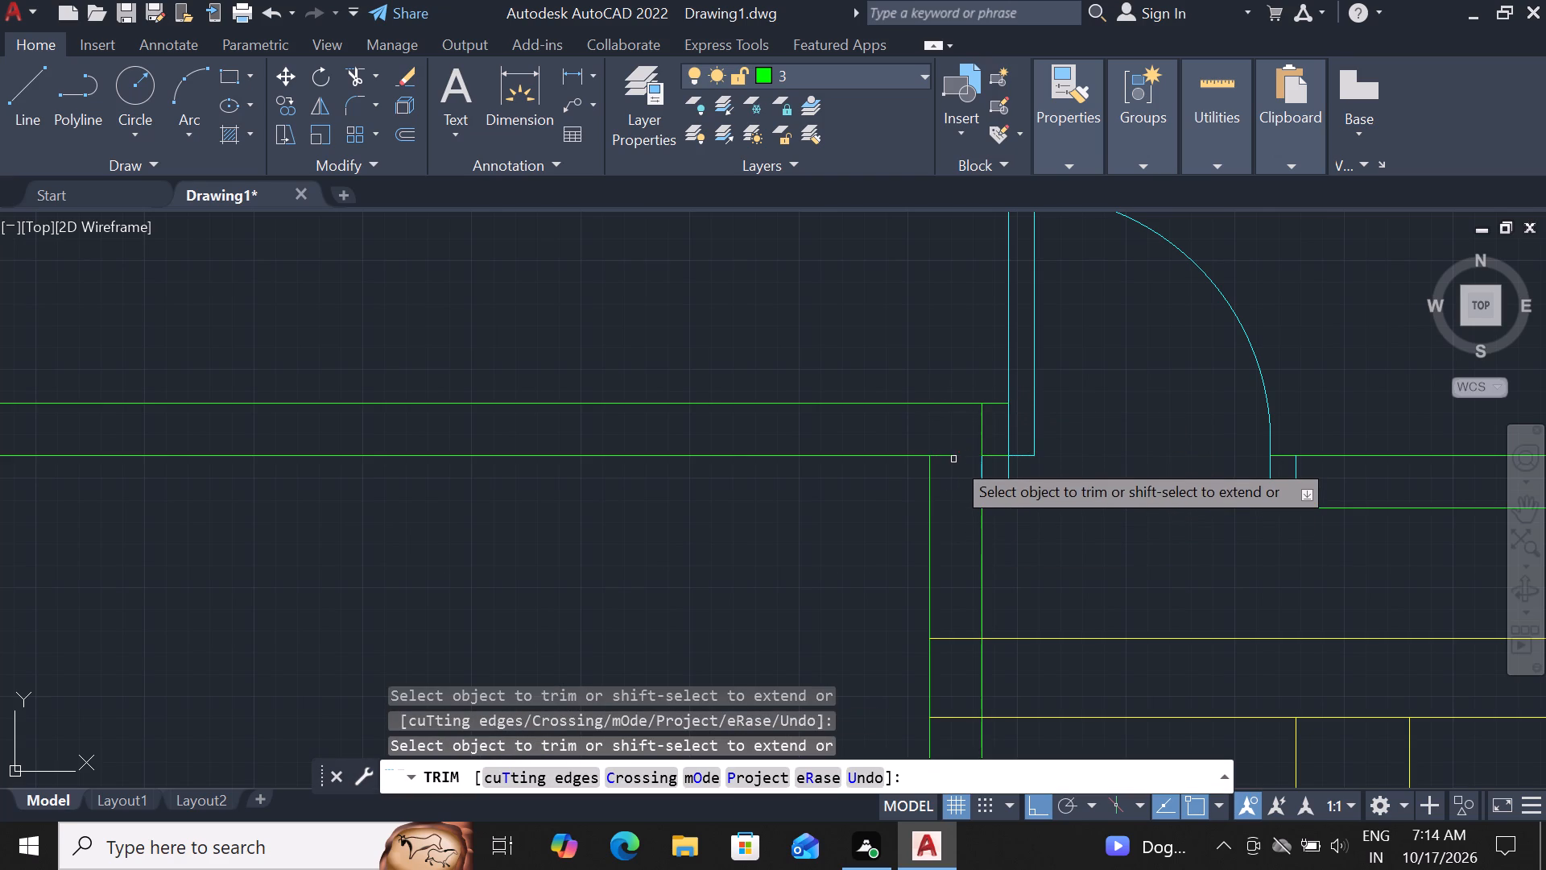
left_click(994, 402)
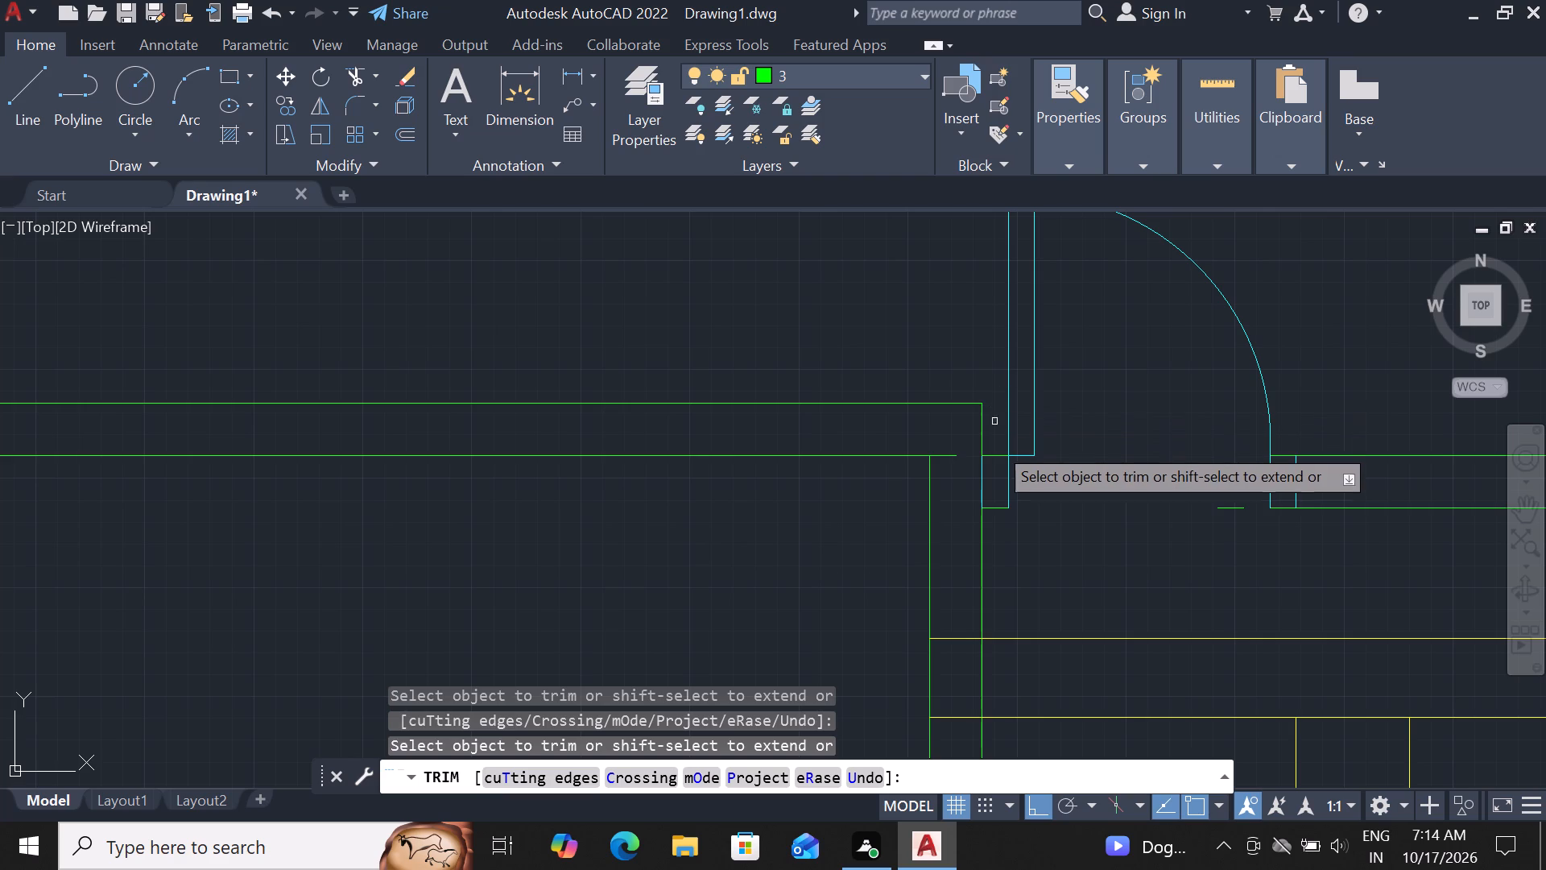
key("Escape")
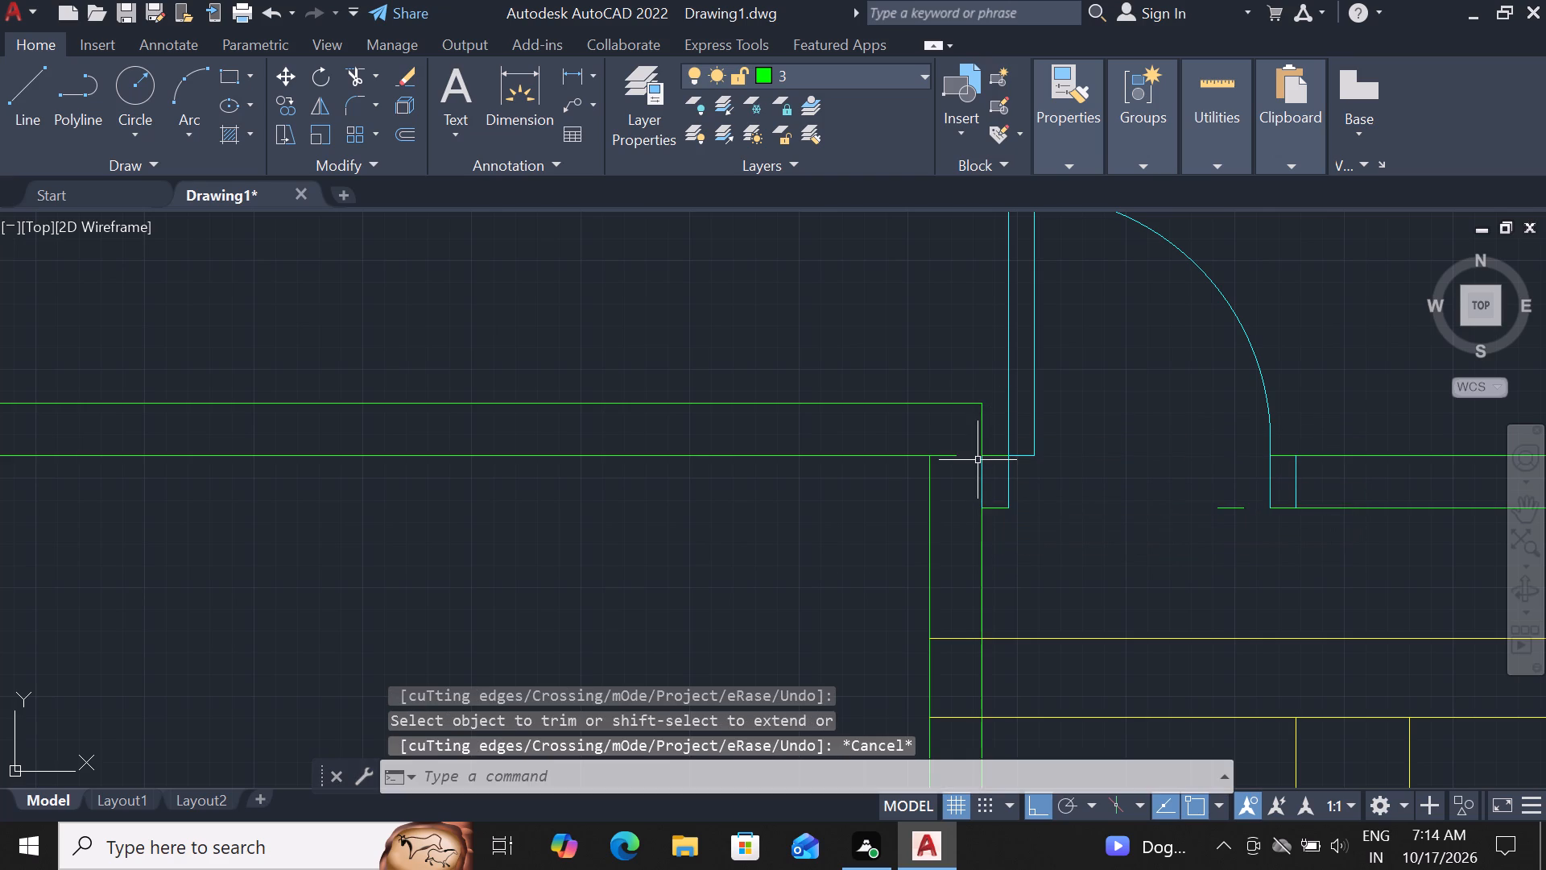
key("t")
type("R")
key("space")
key("space")
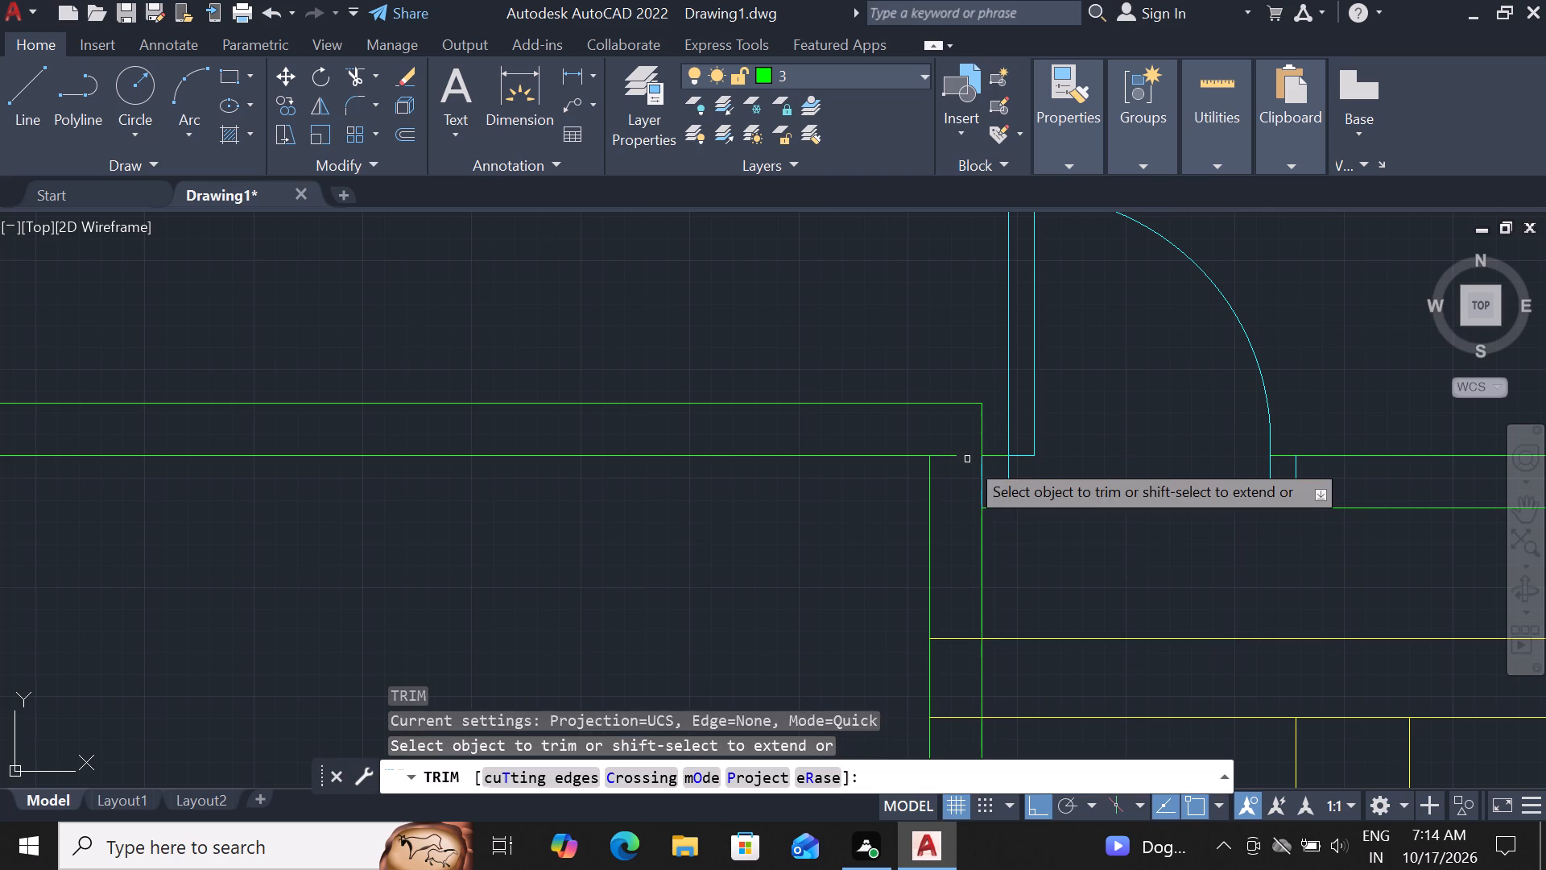
left_click(940, 454)
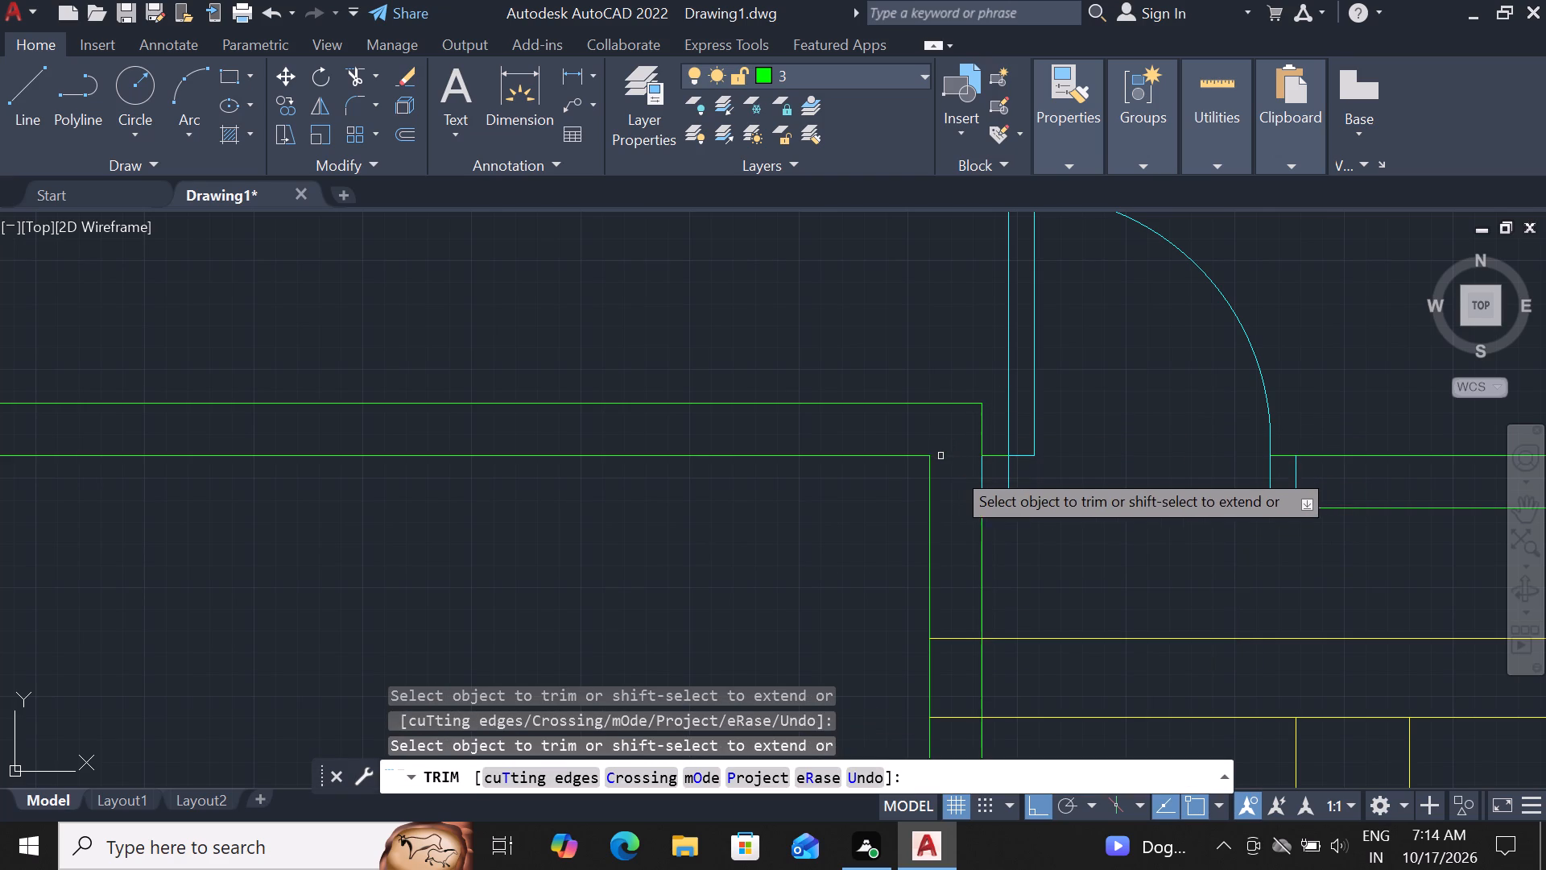
scroll(968, 484, "down", 2)
key("Escape")
scroll(968, 484, "down", 1)
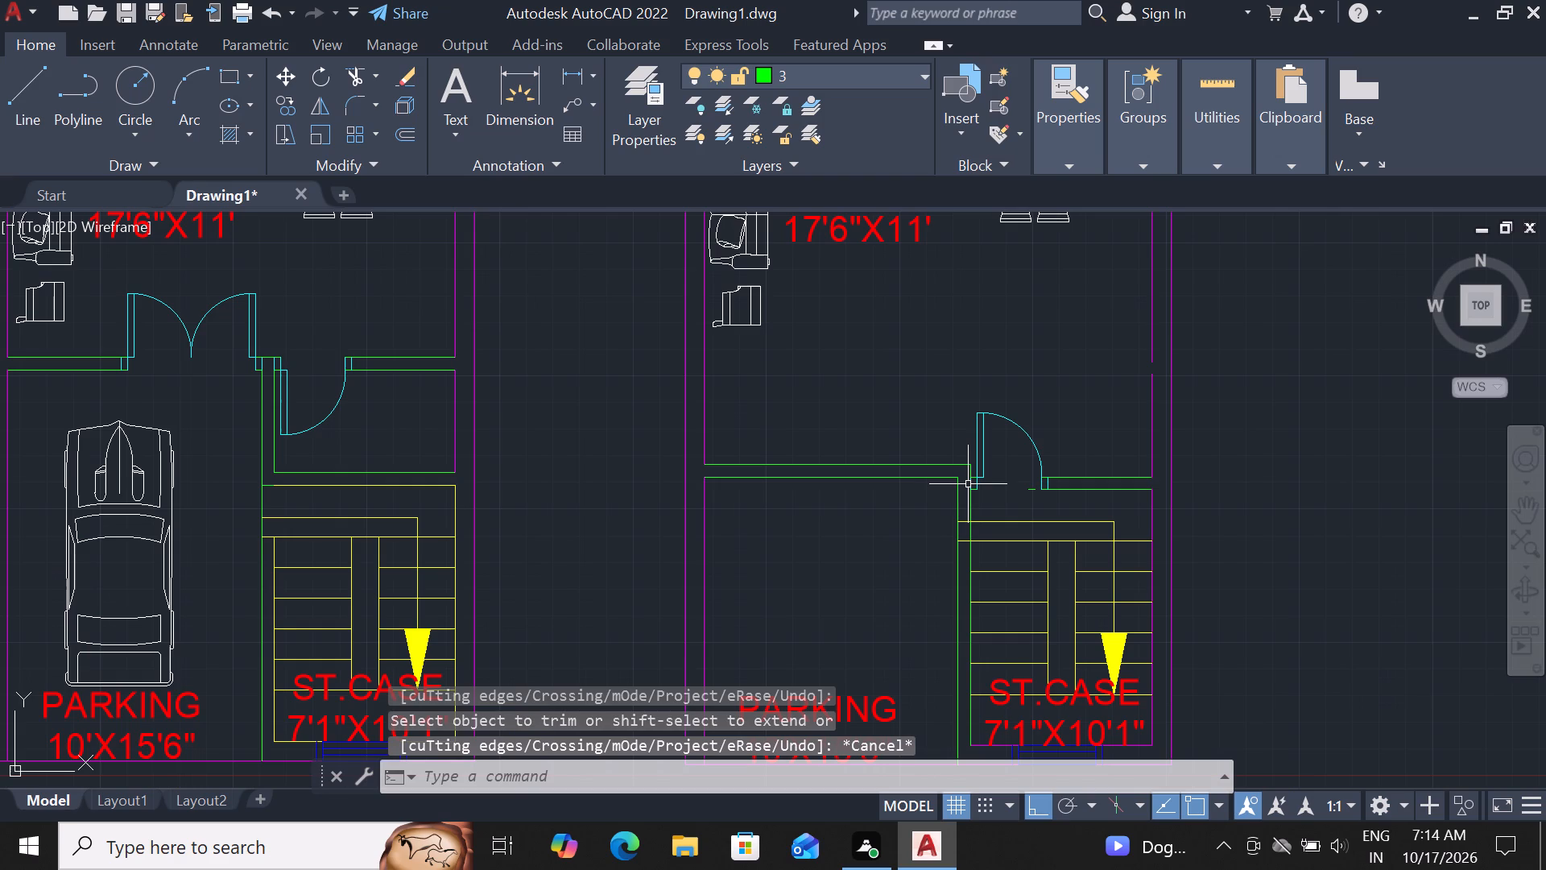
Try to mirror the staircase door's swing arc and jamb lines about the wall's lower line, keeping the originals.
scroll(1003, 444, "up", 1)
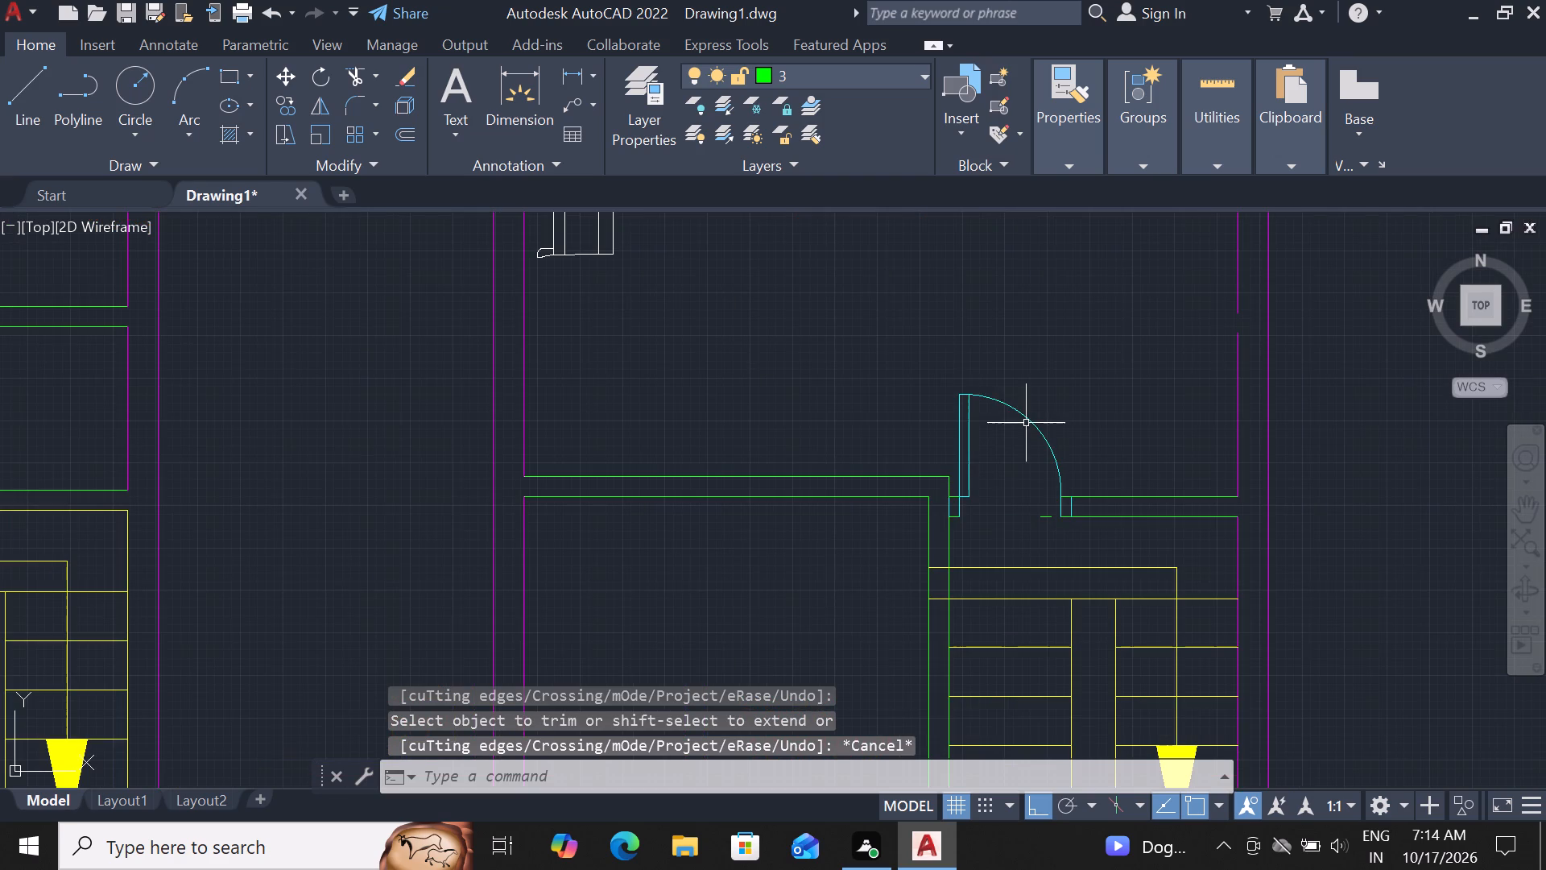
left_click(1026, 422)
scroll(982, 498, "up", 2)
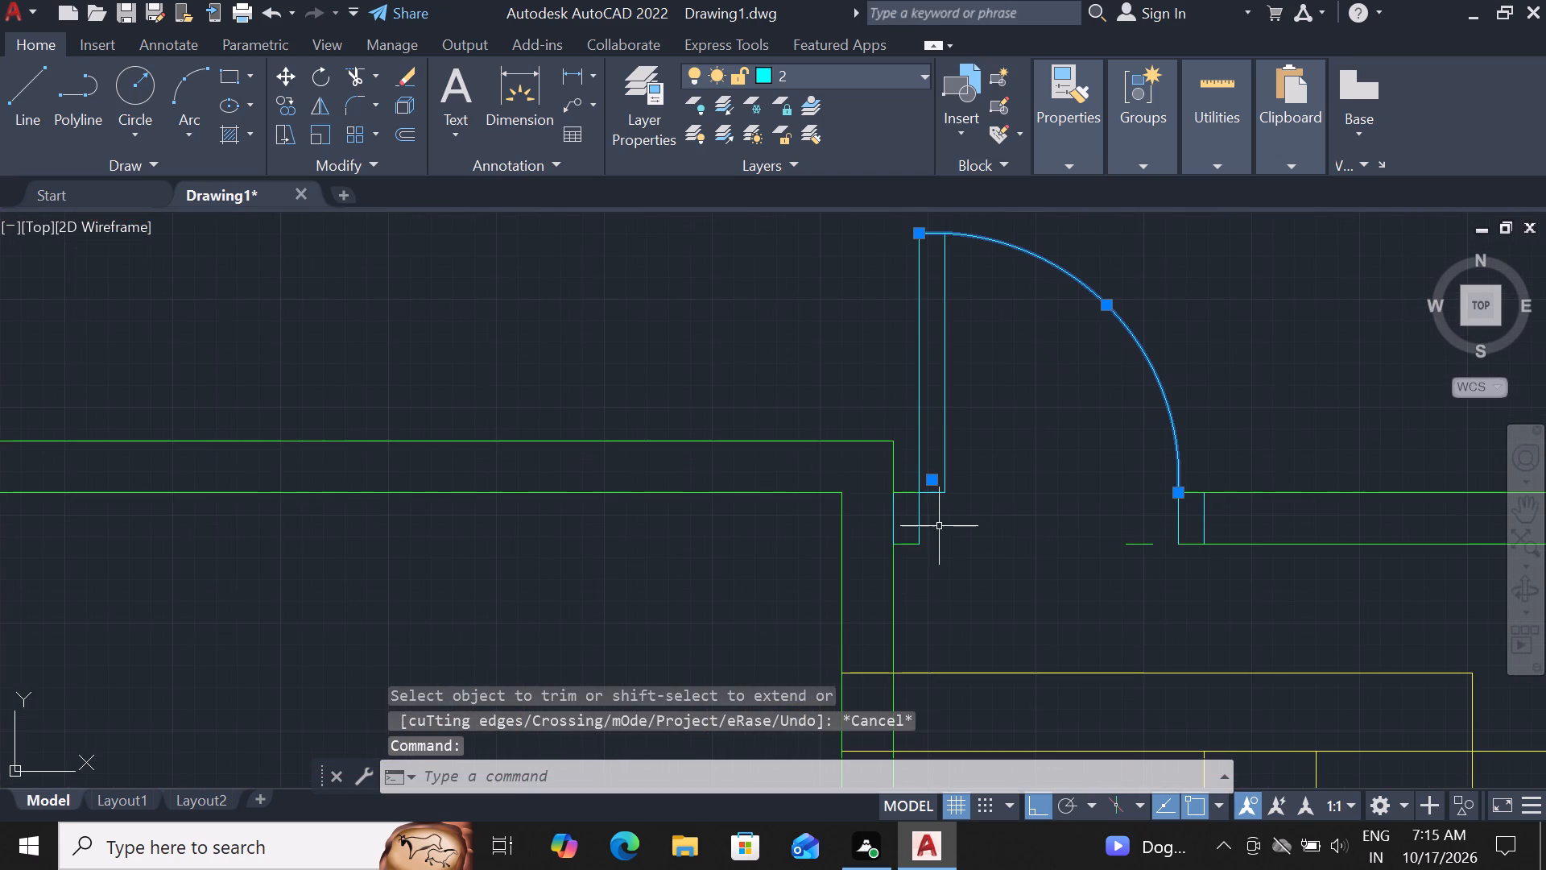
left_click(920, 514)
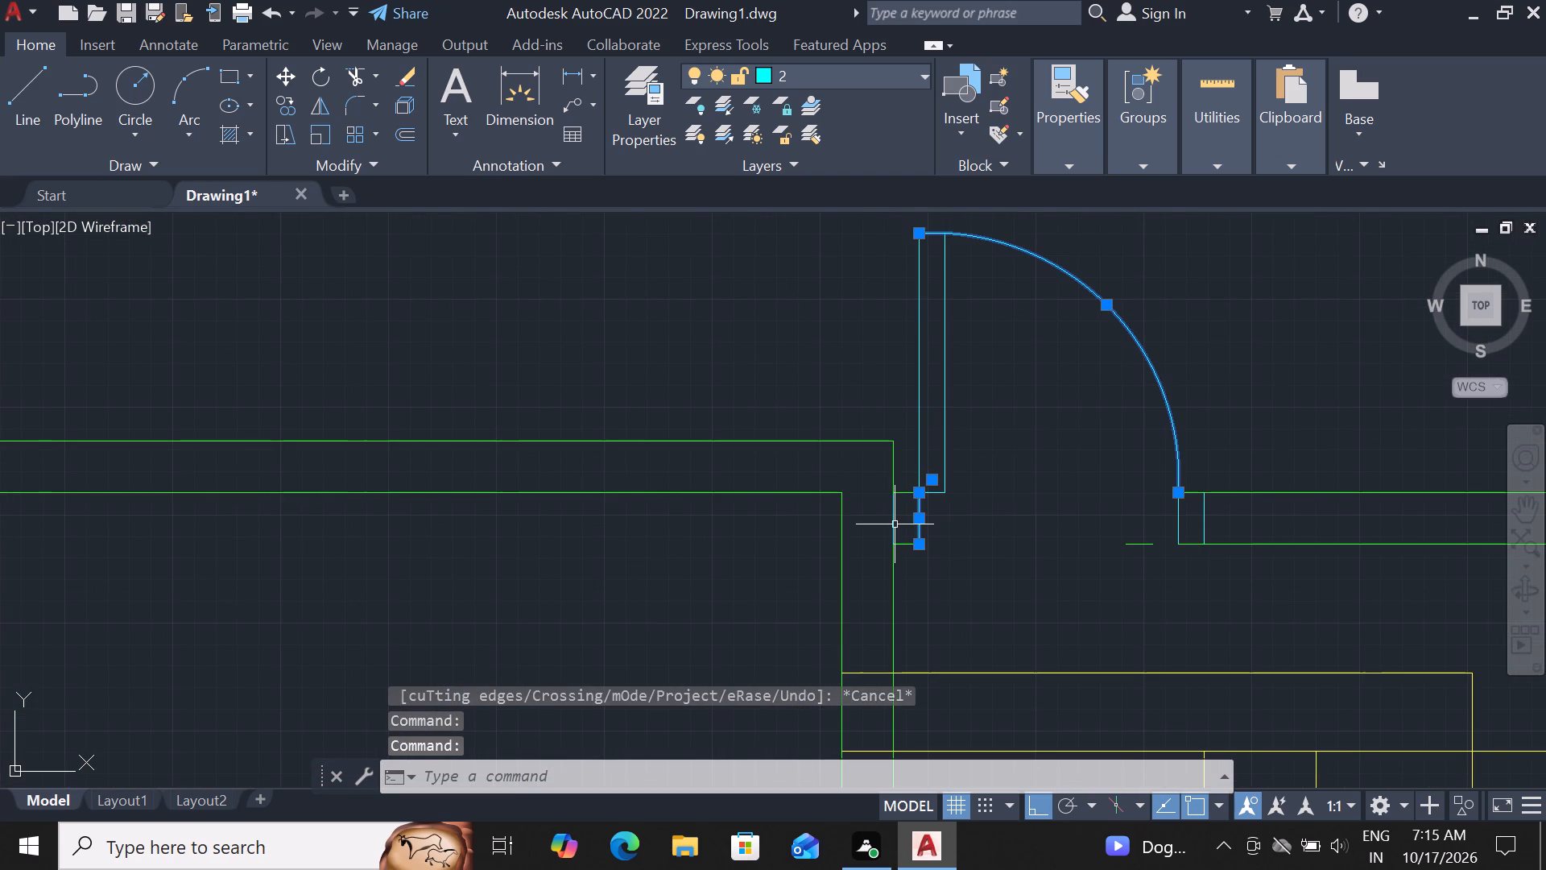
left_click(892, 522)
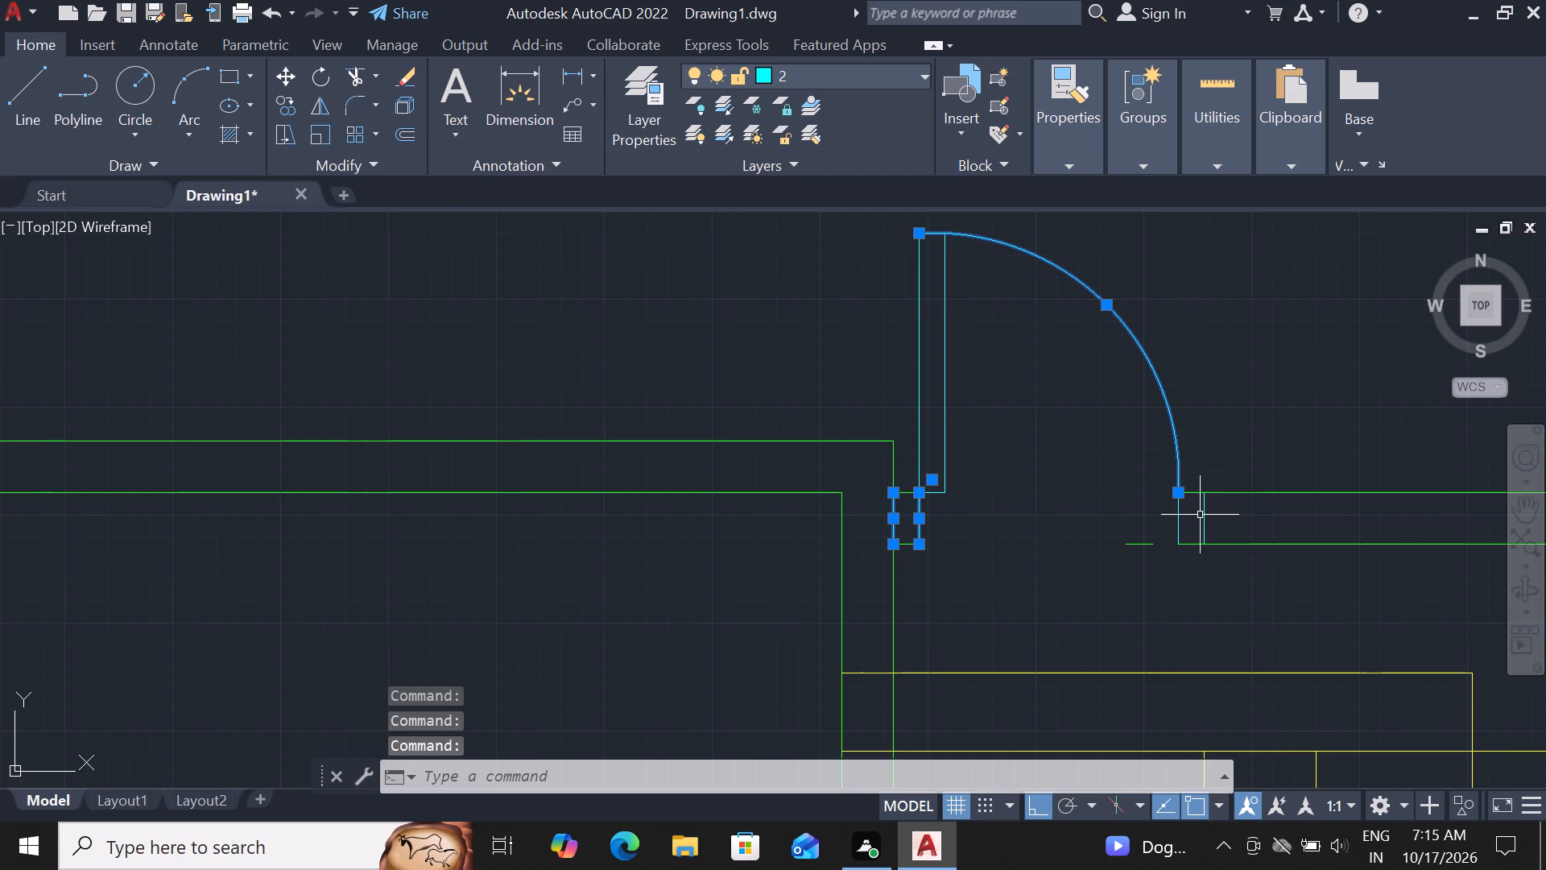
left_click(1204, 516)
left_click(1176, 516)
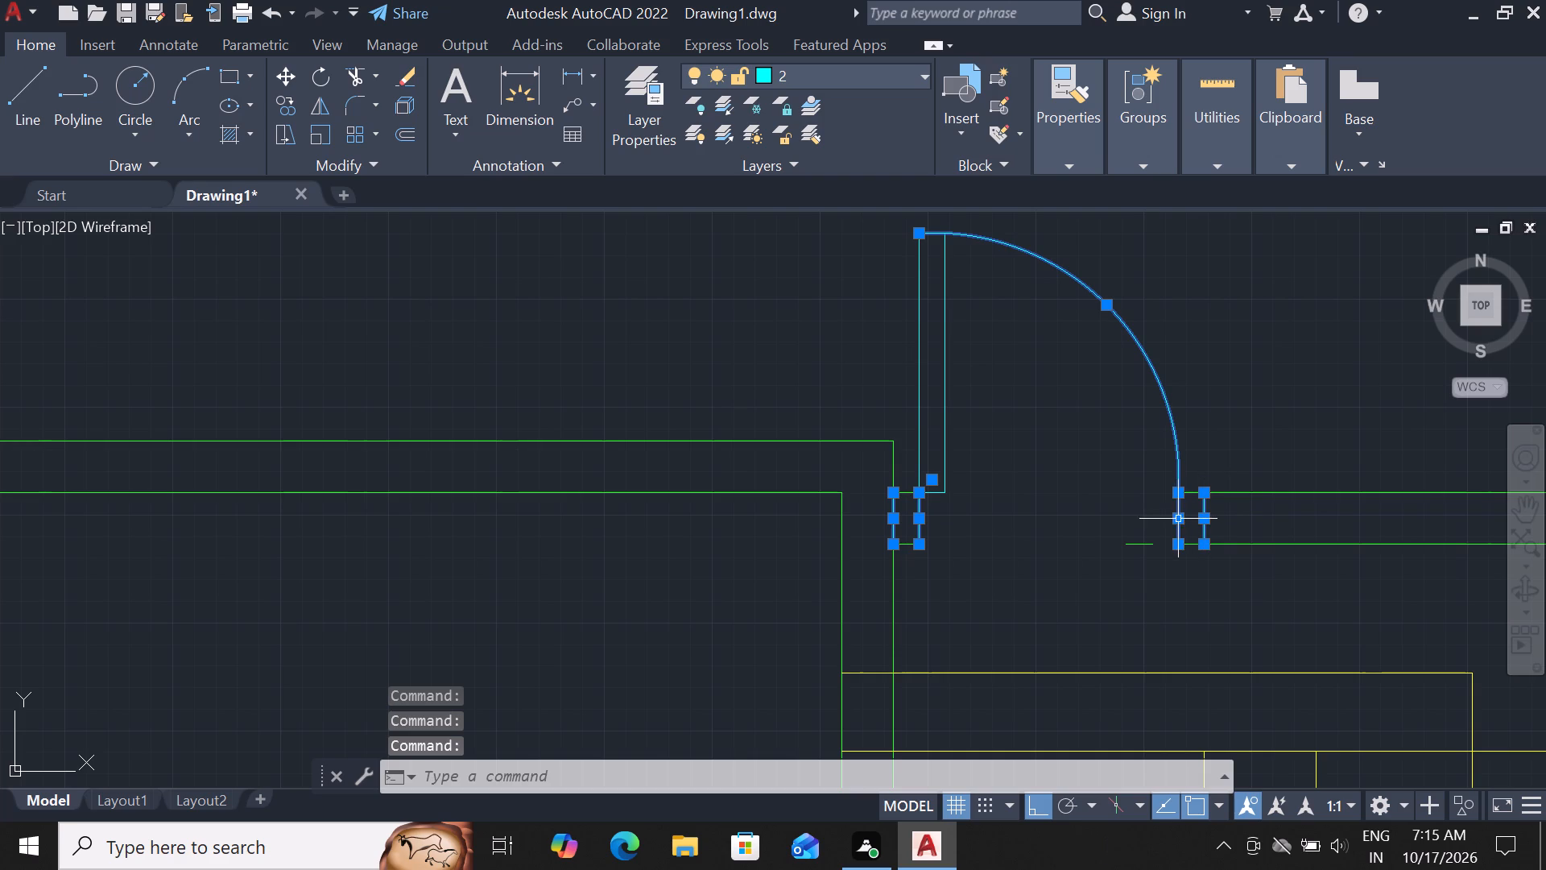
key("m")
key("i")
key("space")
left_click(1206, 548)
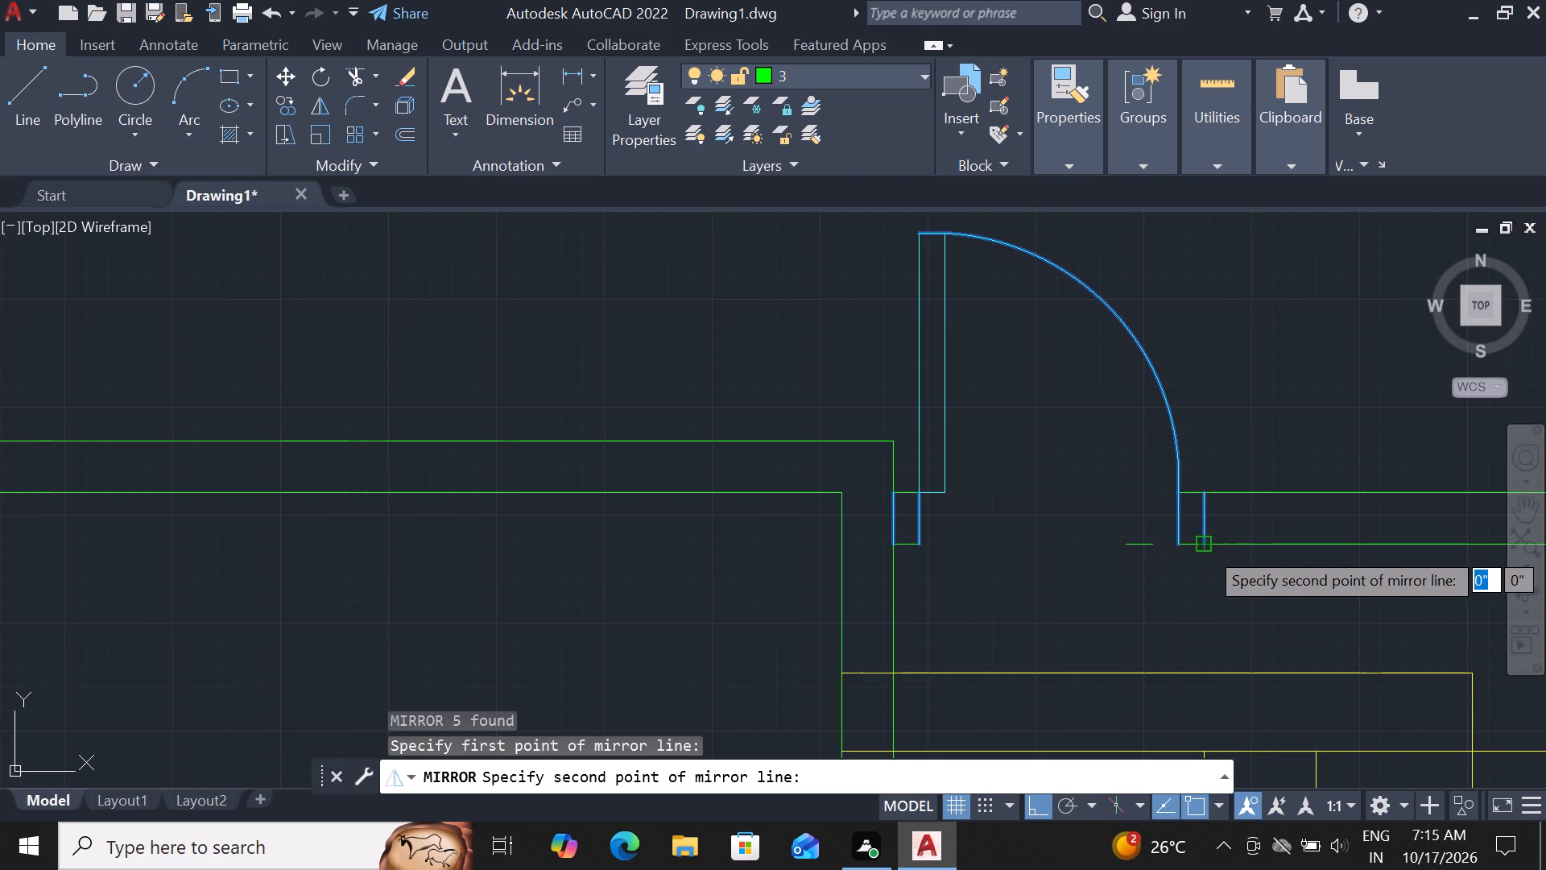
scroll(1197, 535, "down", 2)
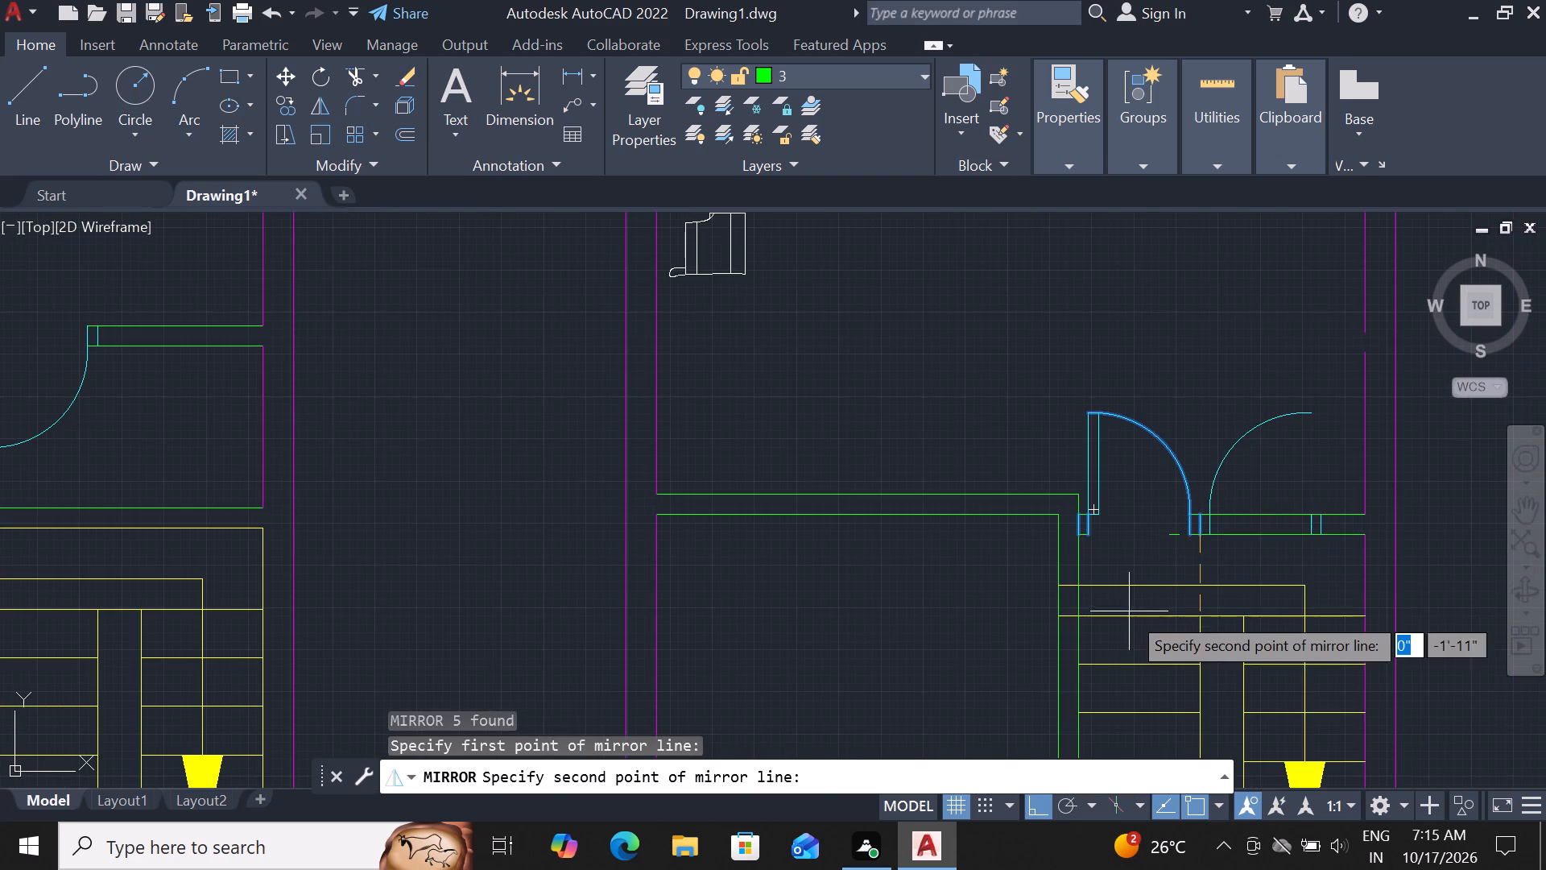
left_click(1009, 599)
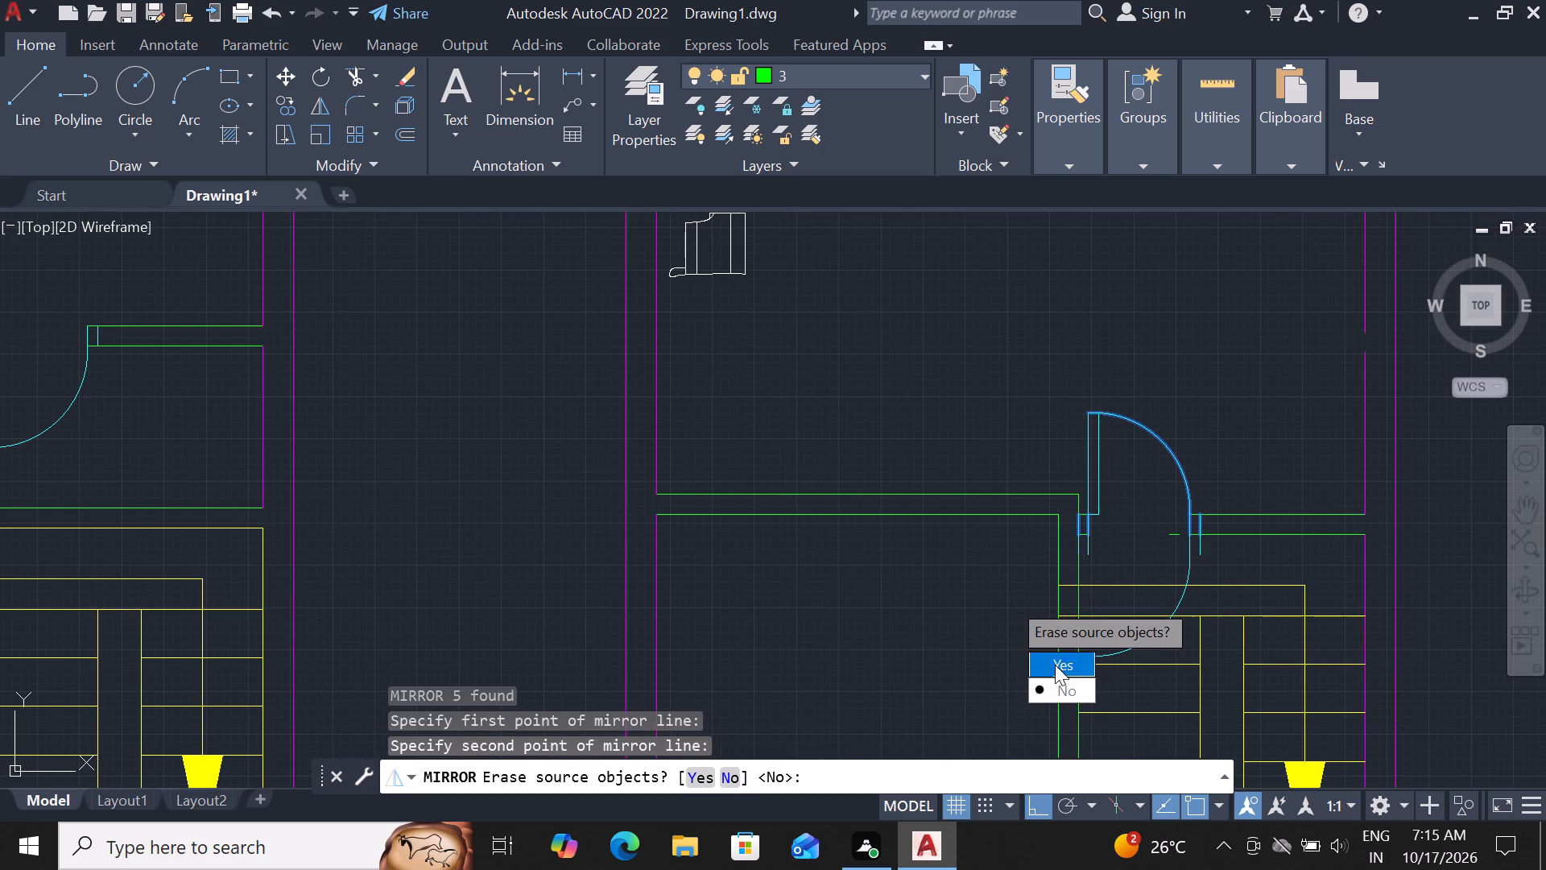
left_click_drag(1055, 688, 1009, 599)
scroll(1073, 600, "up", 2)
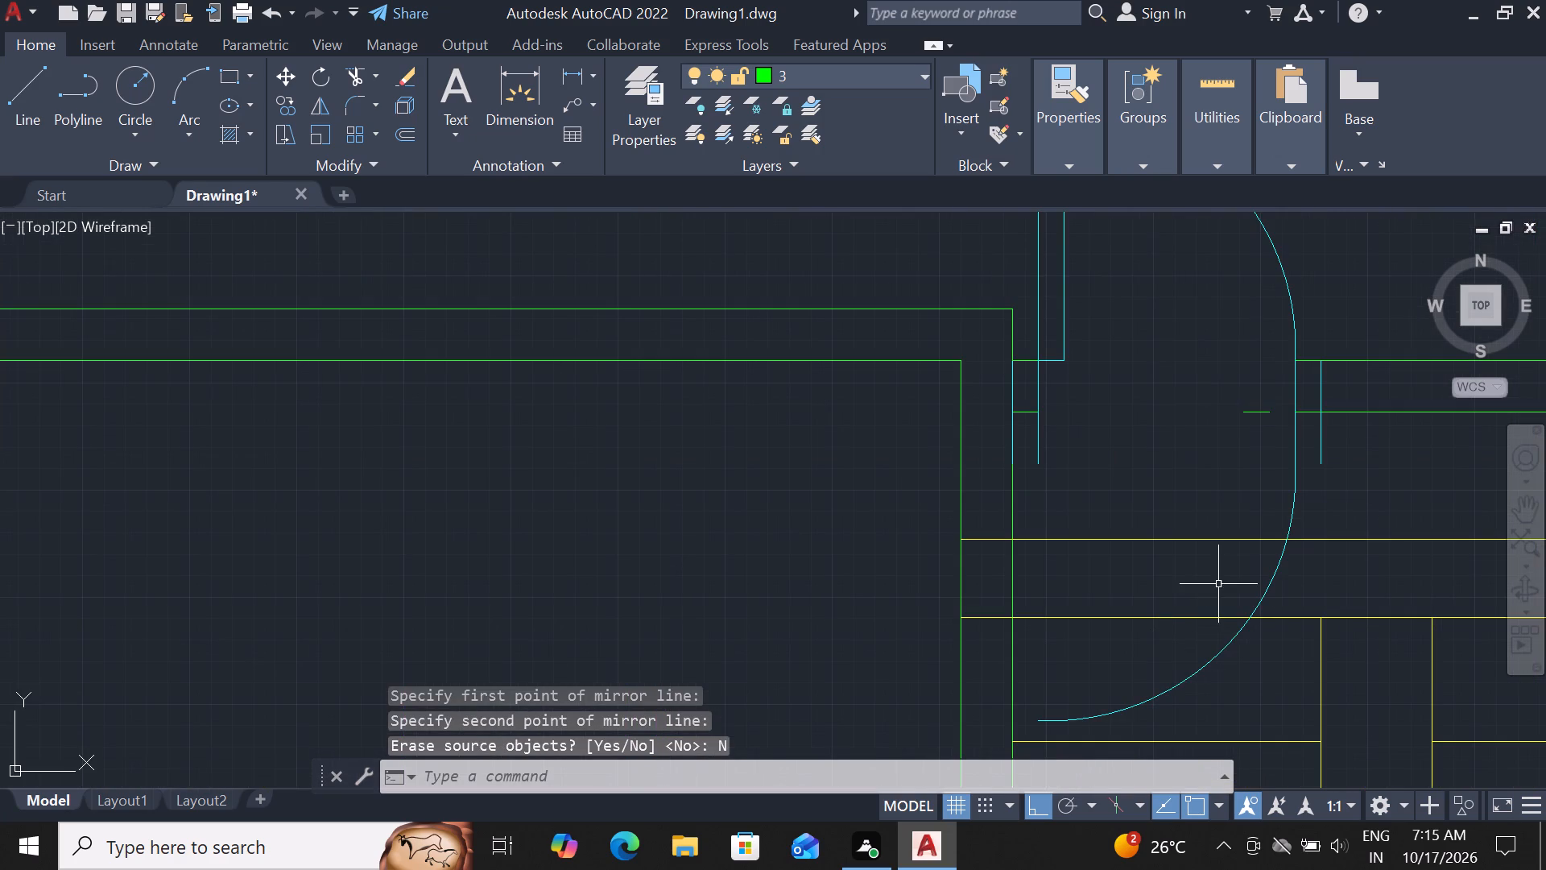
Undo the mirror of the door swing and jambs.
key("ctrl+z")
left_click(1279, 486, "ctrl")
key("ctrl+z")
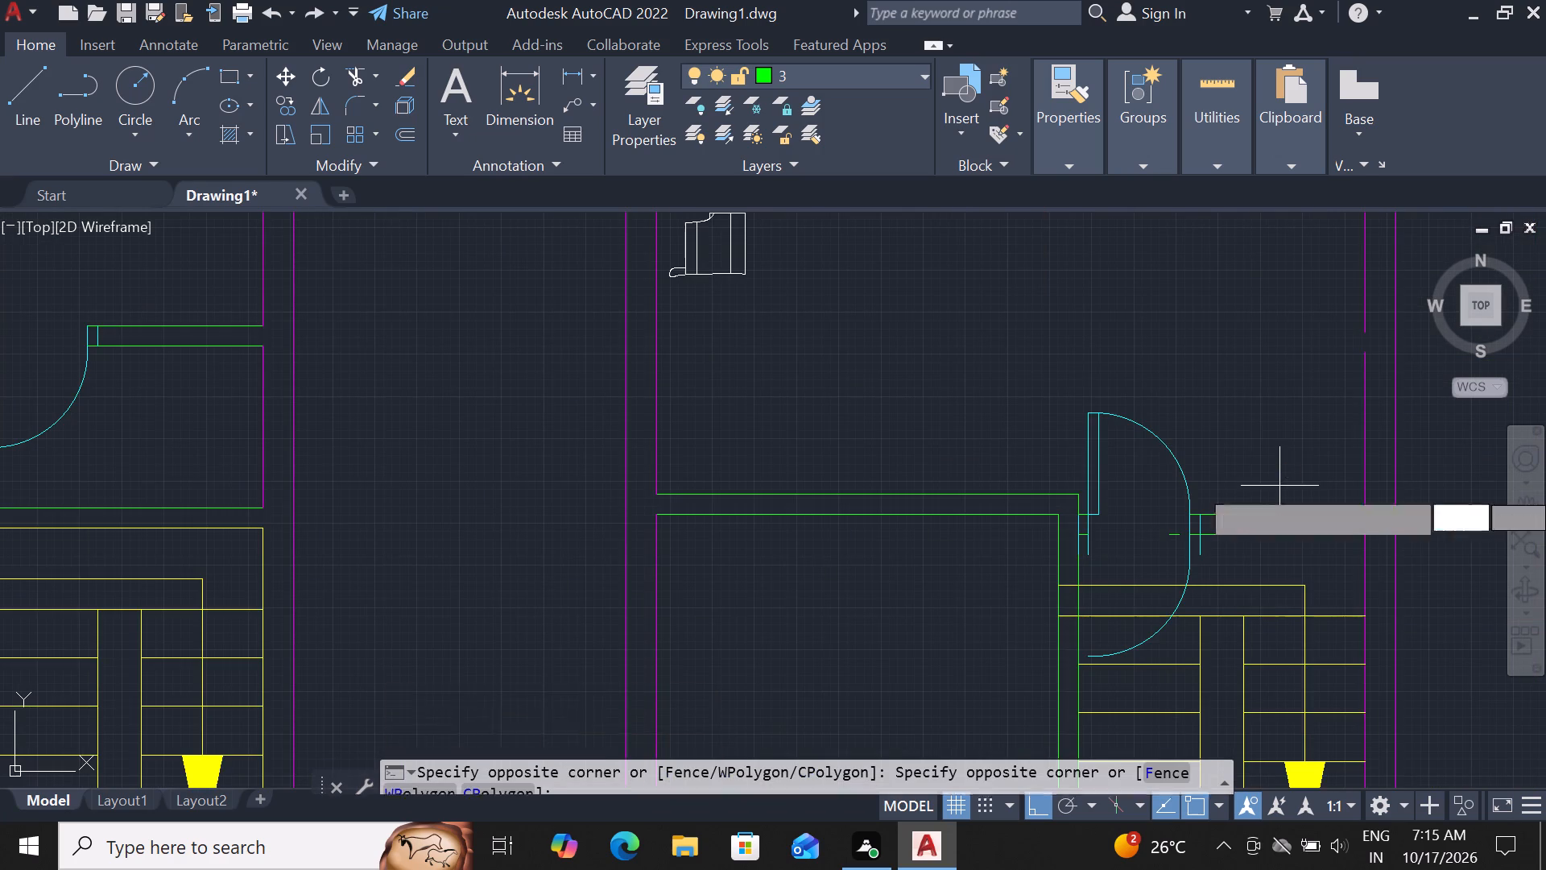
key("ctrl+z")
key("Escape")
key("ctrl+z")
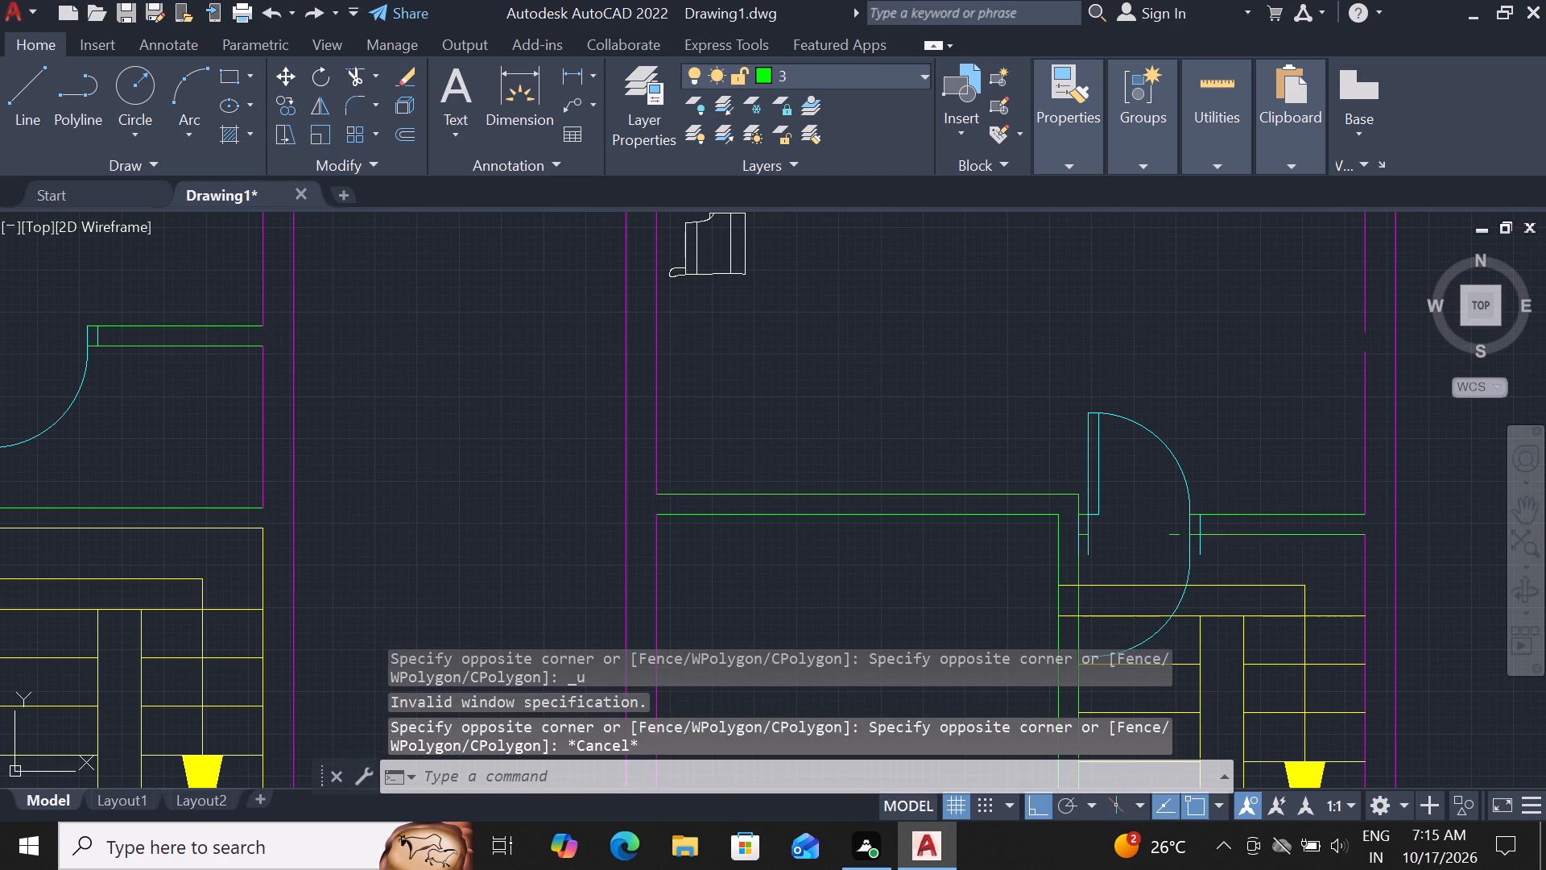
Erase the stray short wall line left in the staircase doorway.
left_click(1145, 546)
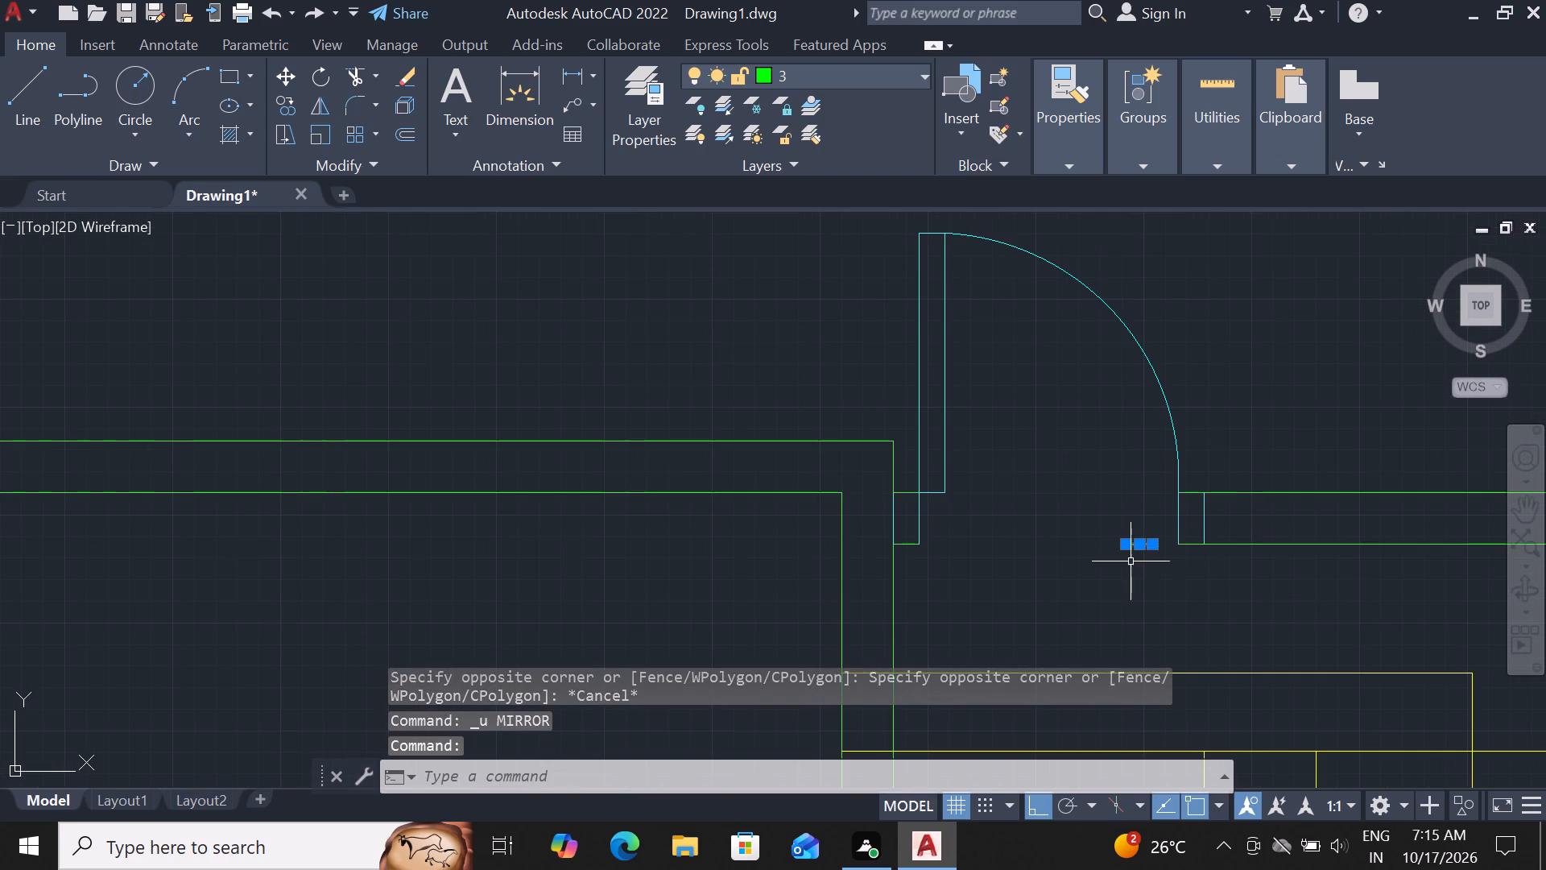
key("Delete")
Trim the two yellow stair lines where they cross between the stair side wall's two lines.
scroll(1148, 520, "down", 2)
scroll(824, 623, "up", 1)
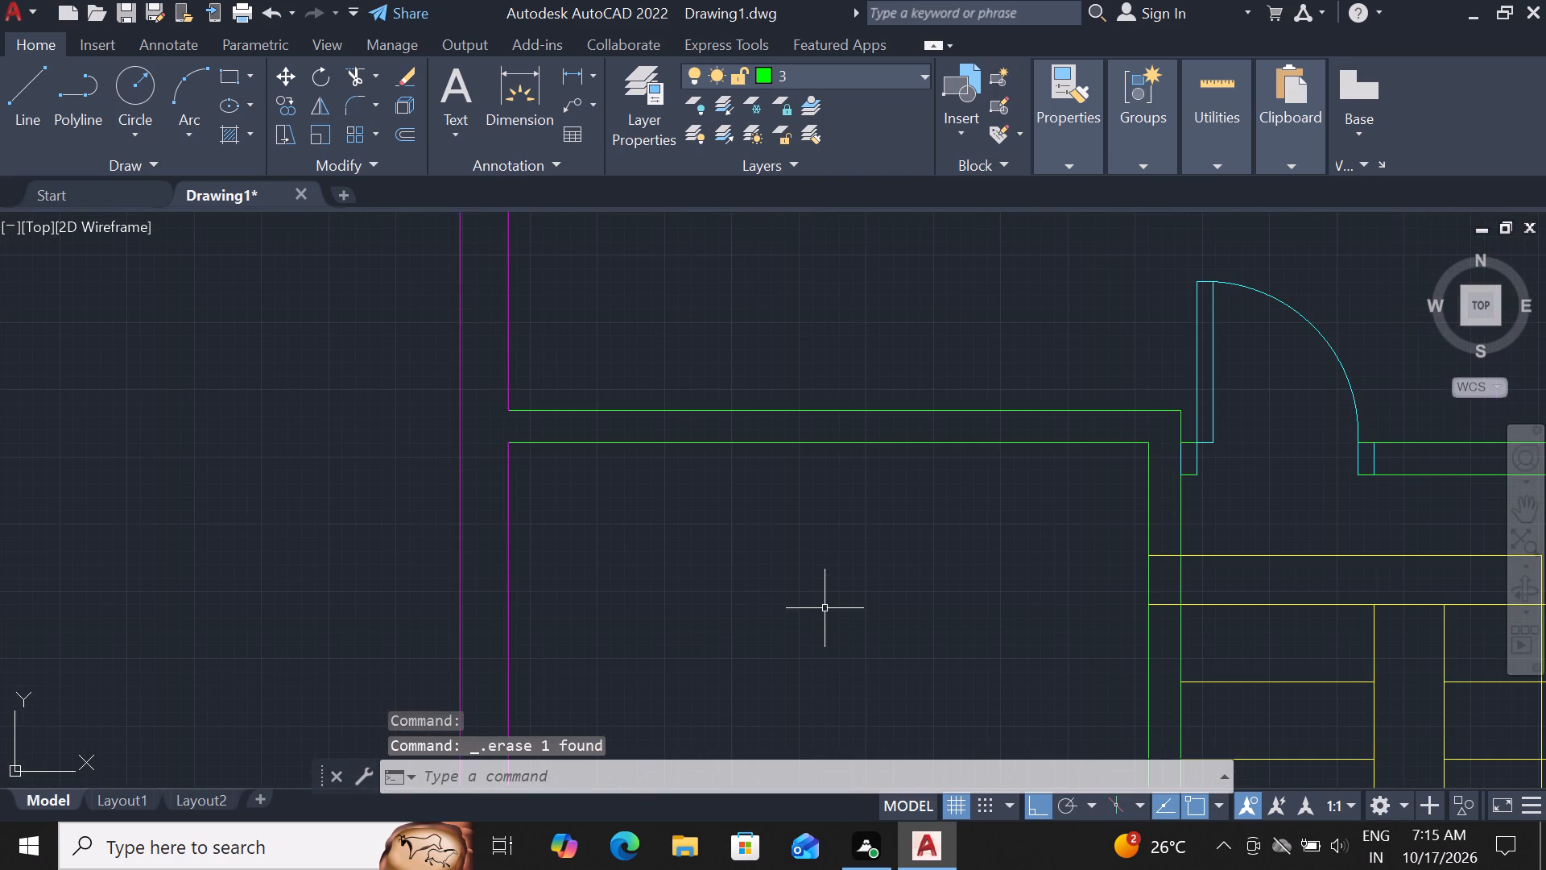
scroll(930, 421, "down", 1)
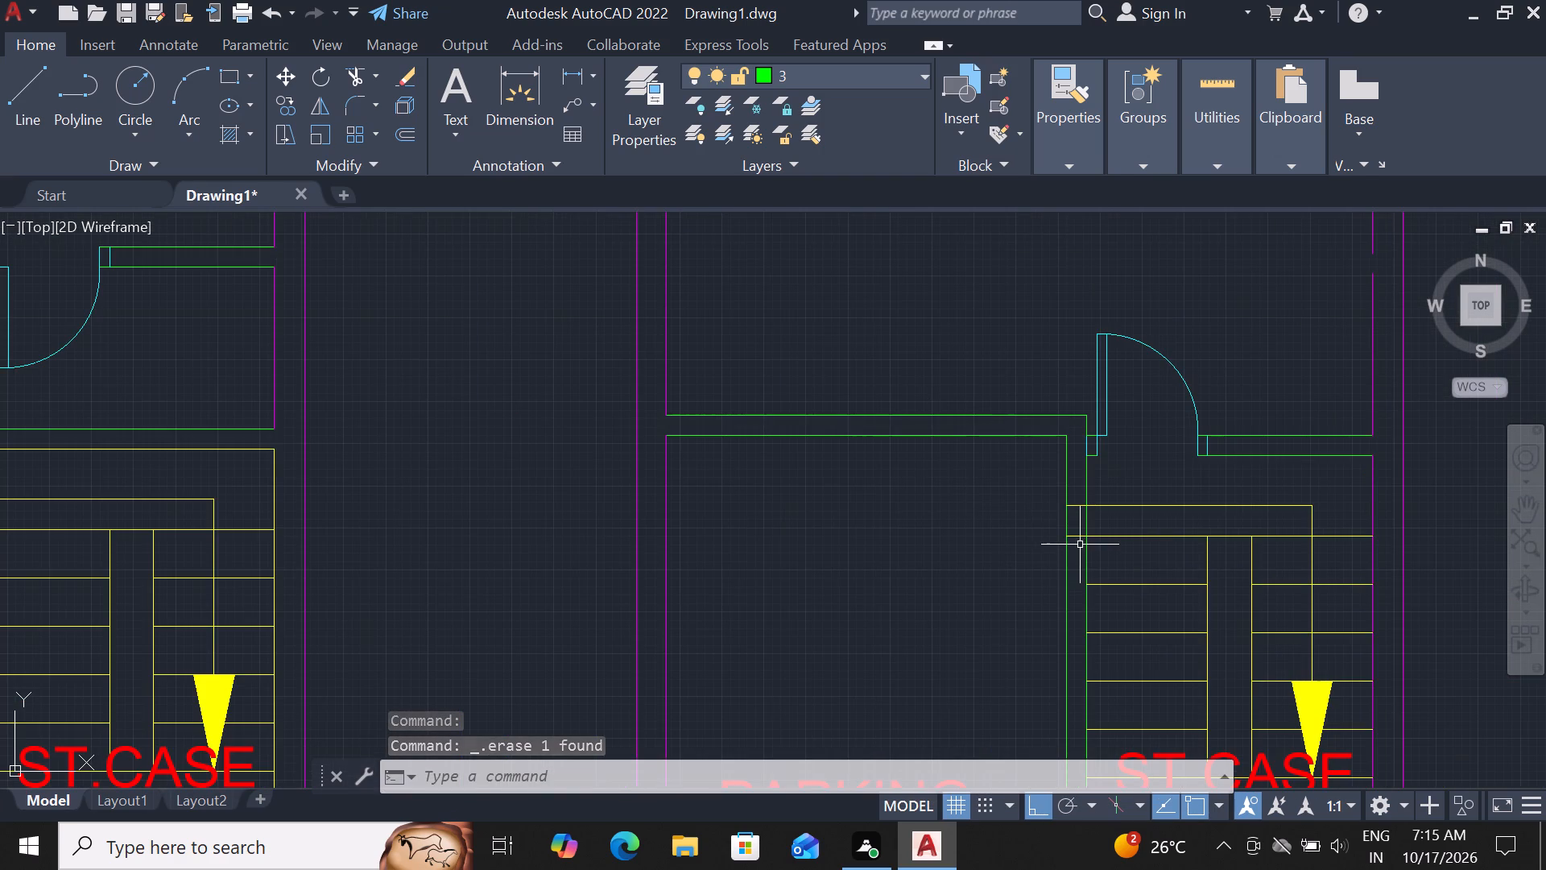
type("TR")
key("space")
key("space")
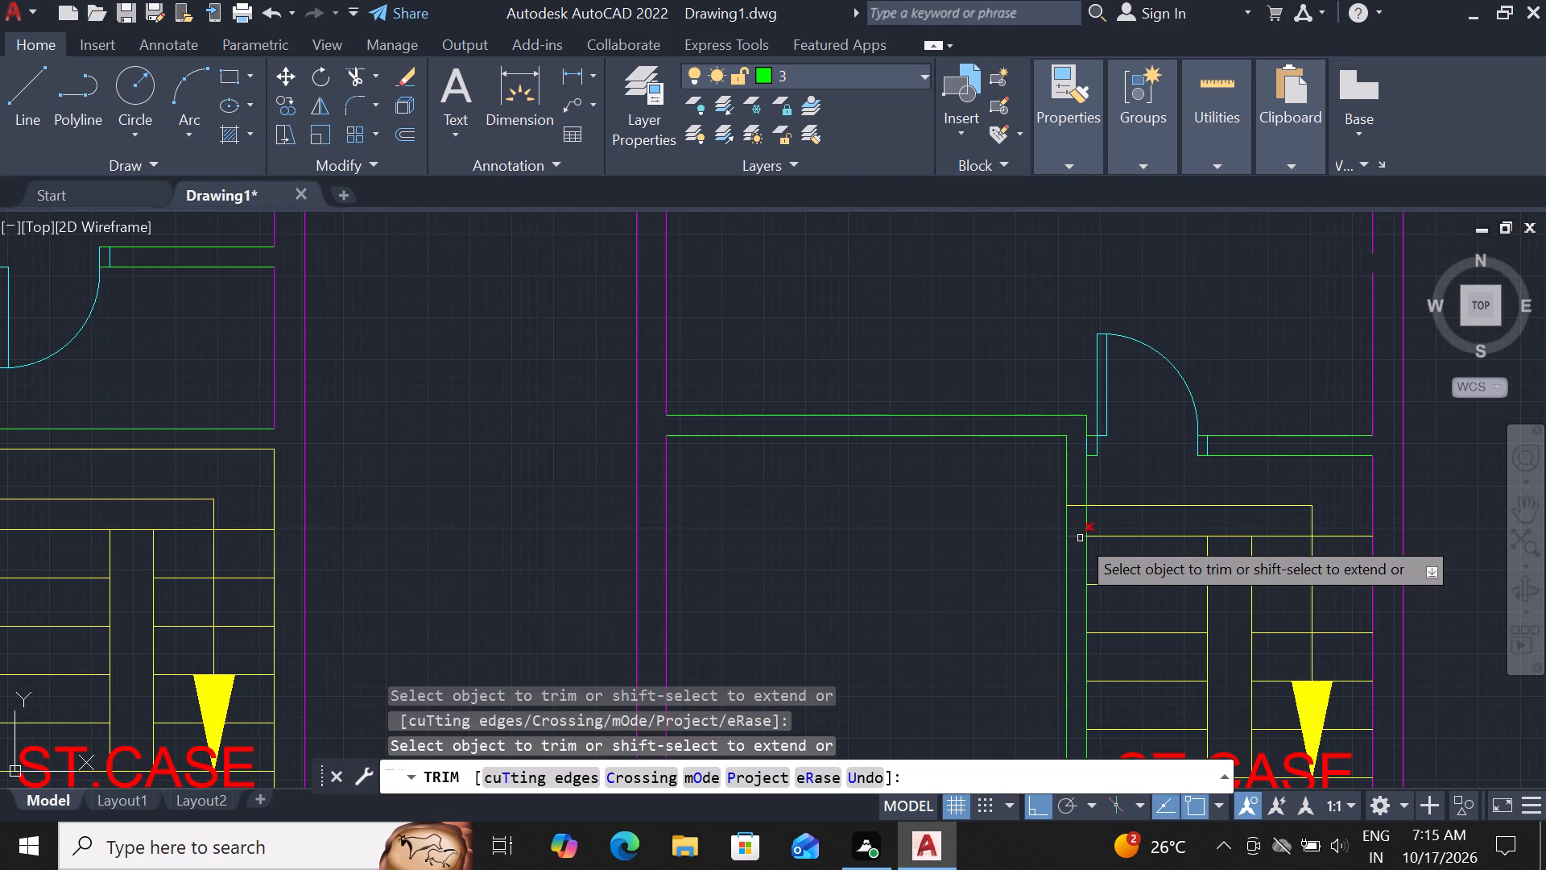
left_click(1071, 497)
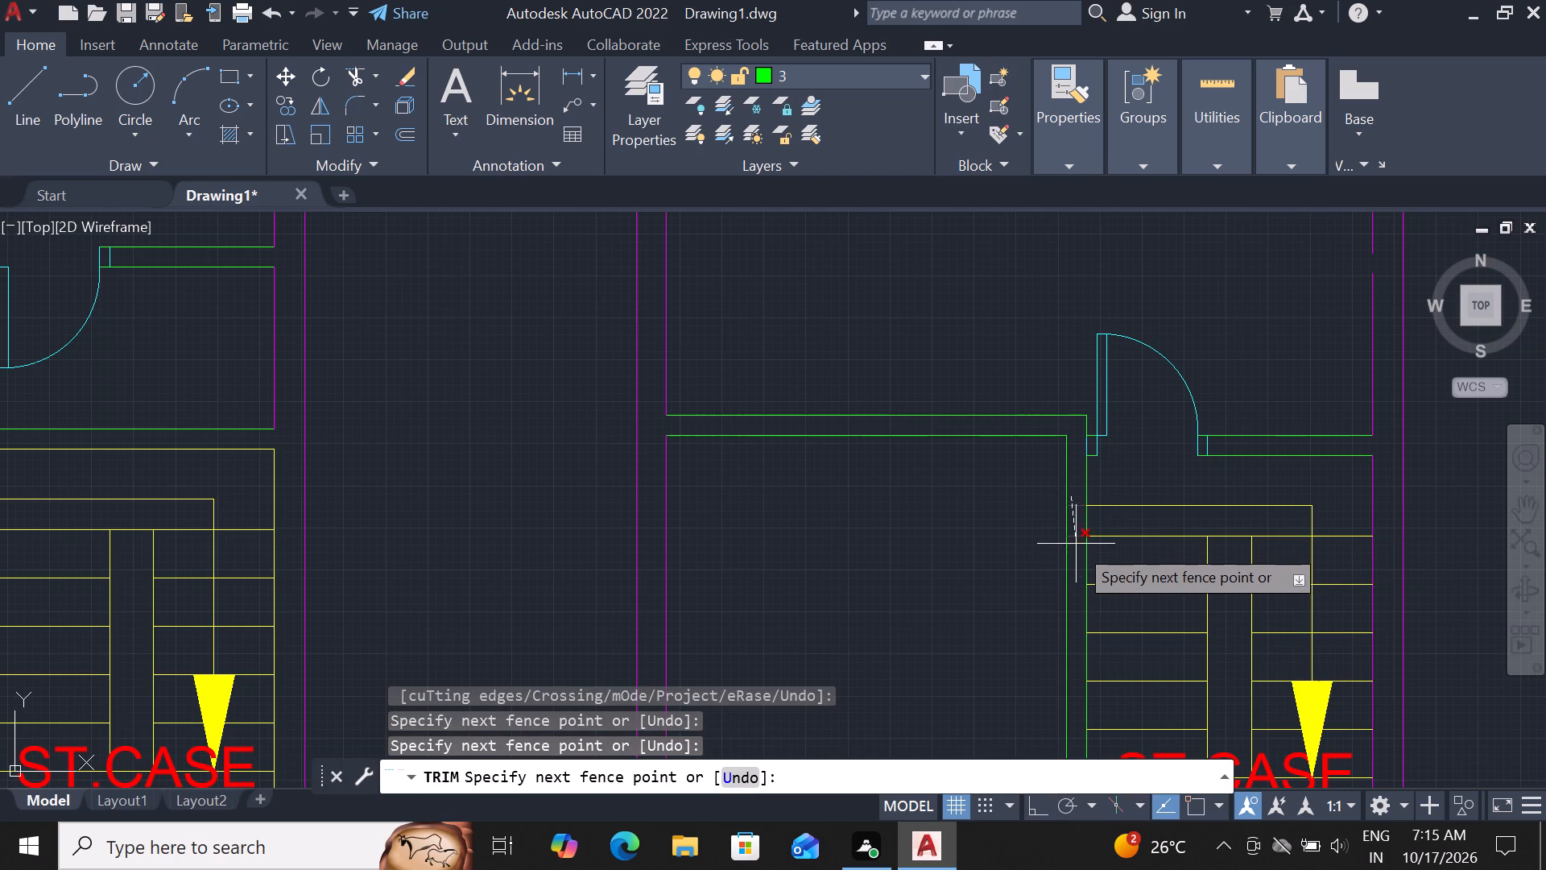
left_click(1076, 546)
scroll(1073, 528, "down", 1)
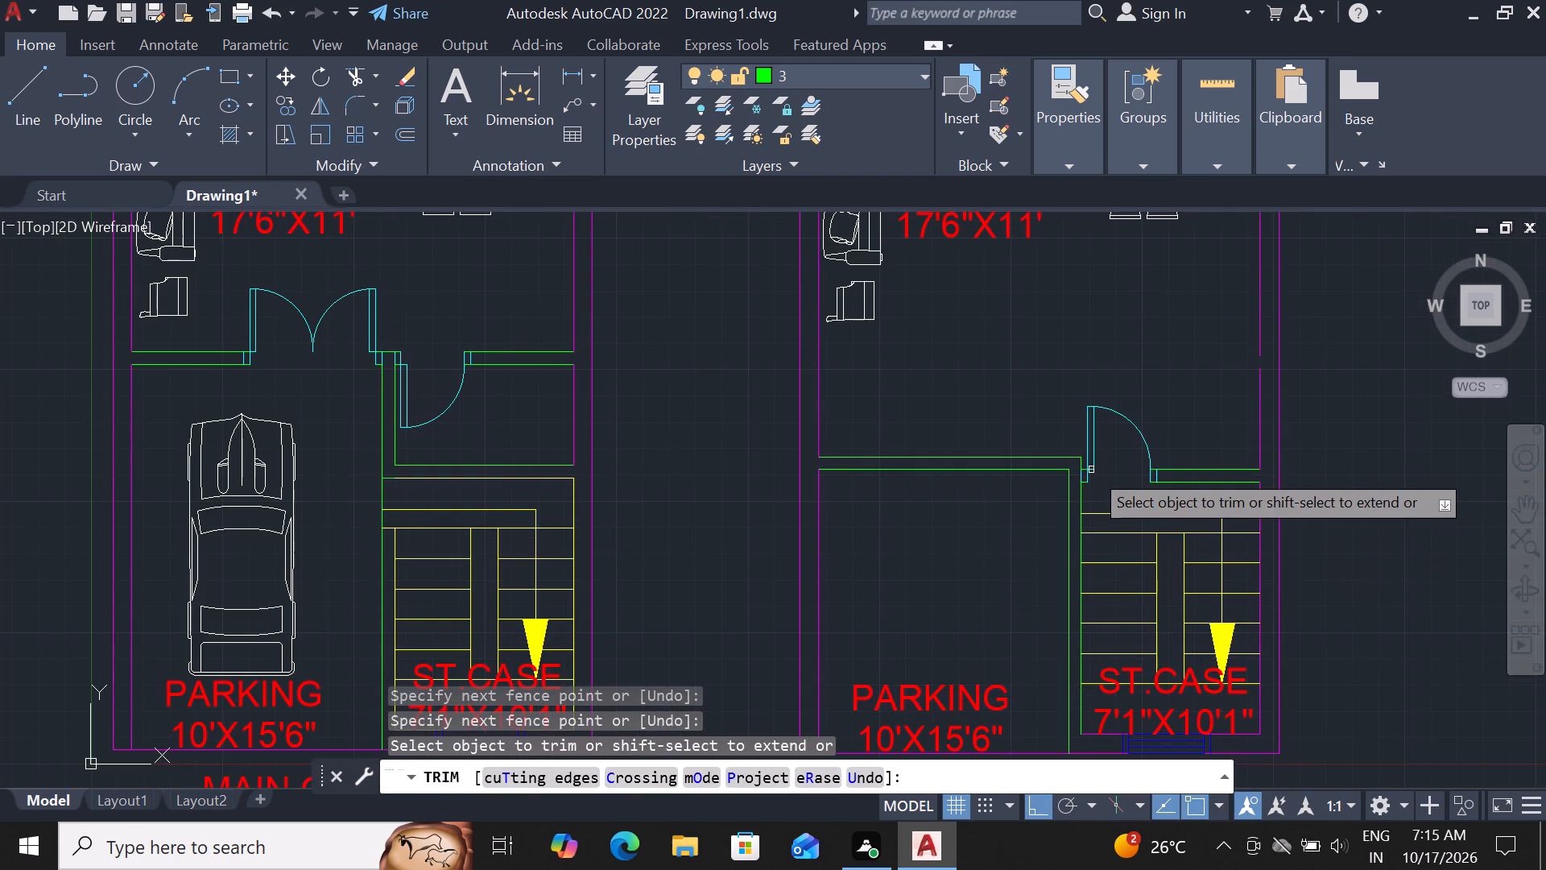
key("Escape")
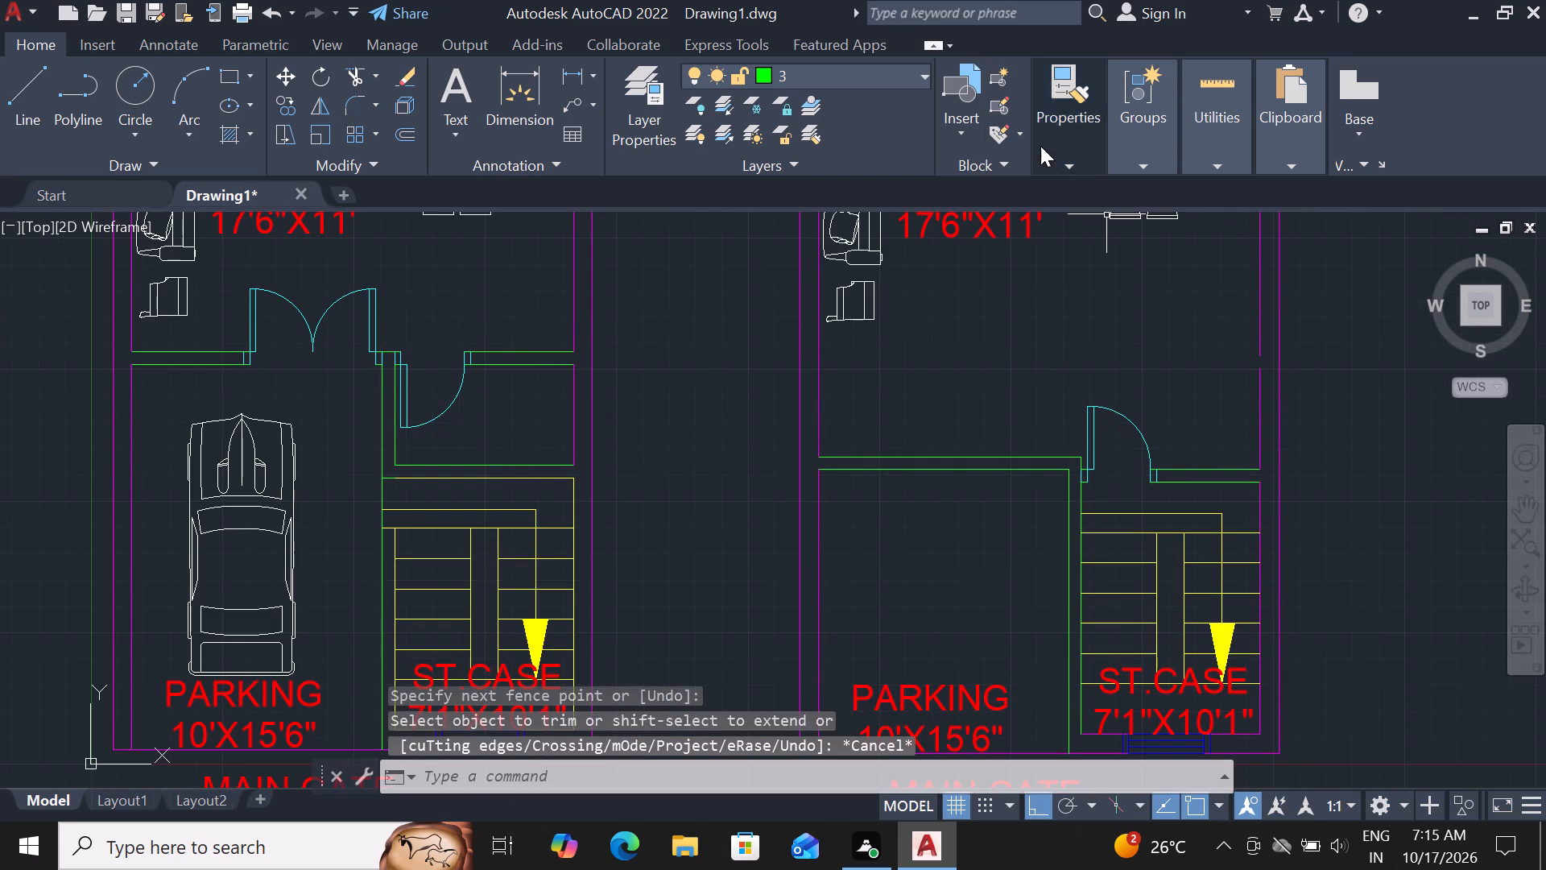
Make layer 2 current and draw a 6" vertical line across the wall from its inner corner above the parking area.
left_click(920, 81)
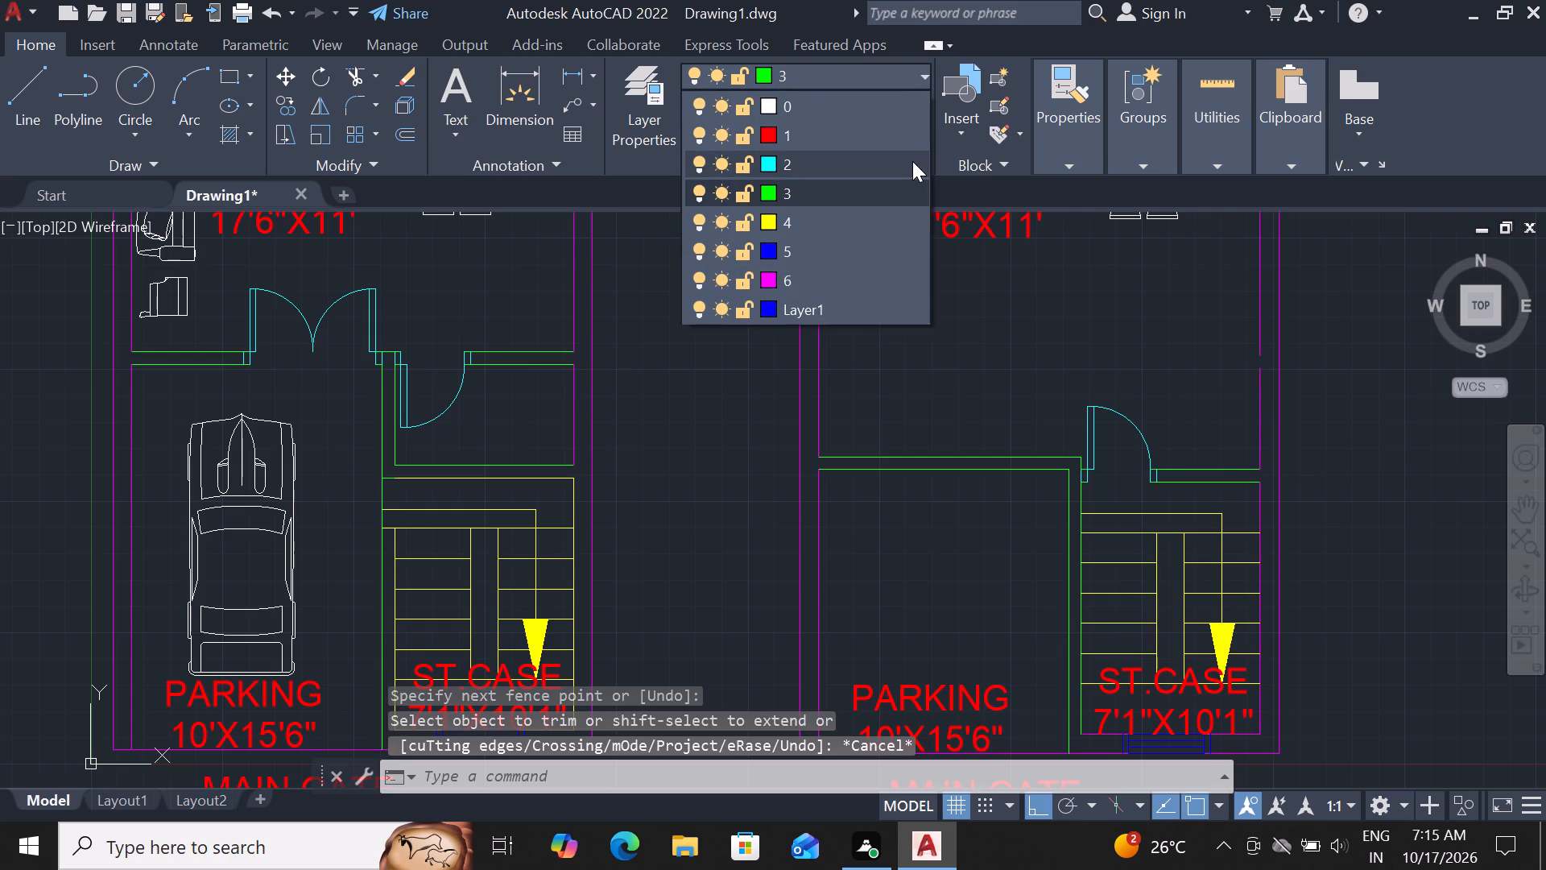
left_click(912, 161)
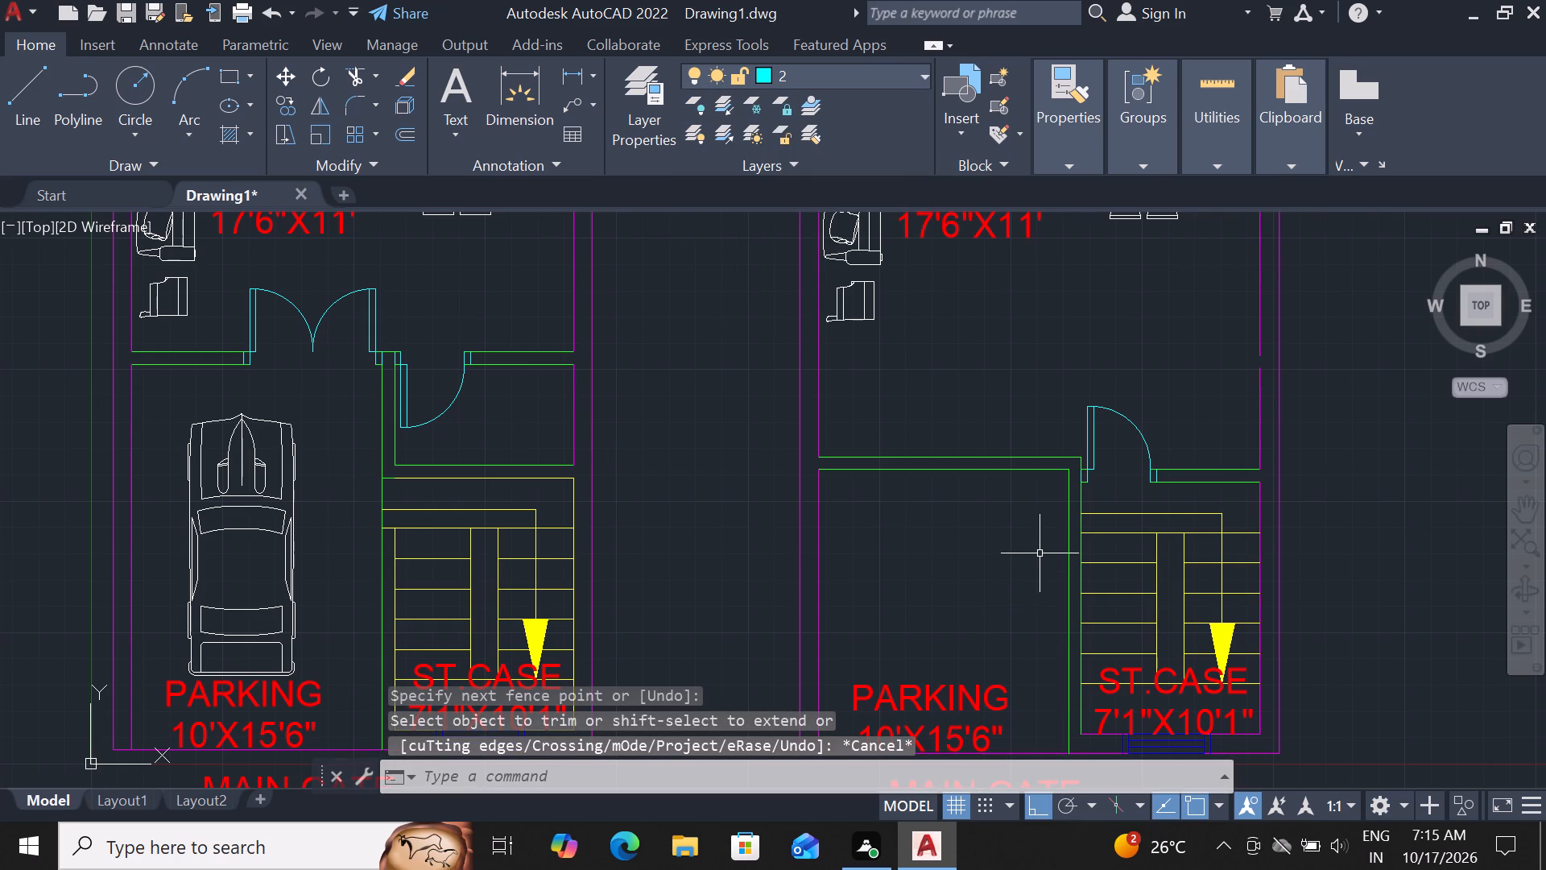
scroll(1064, 491, "up", 4)
key("l")
right_click(1051, 478)
key("space")
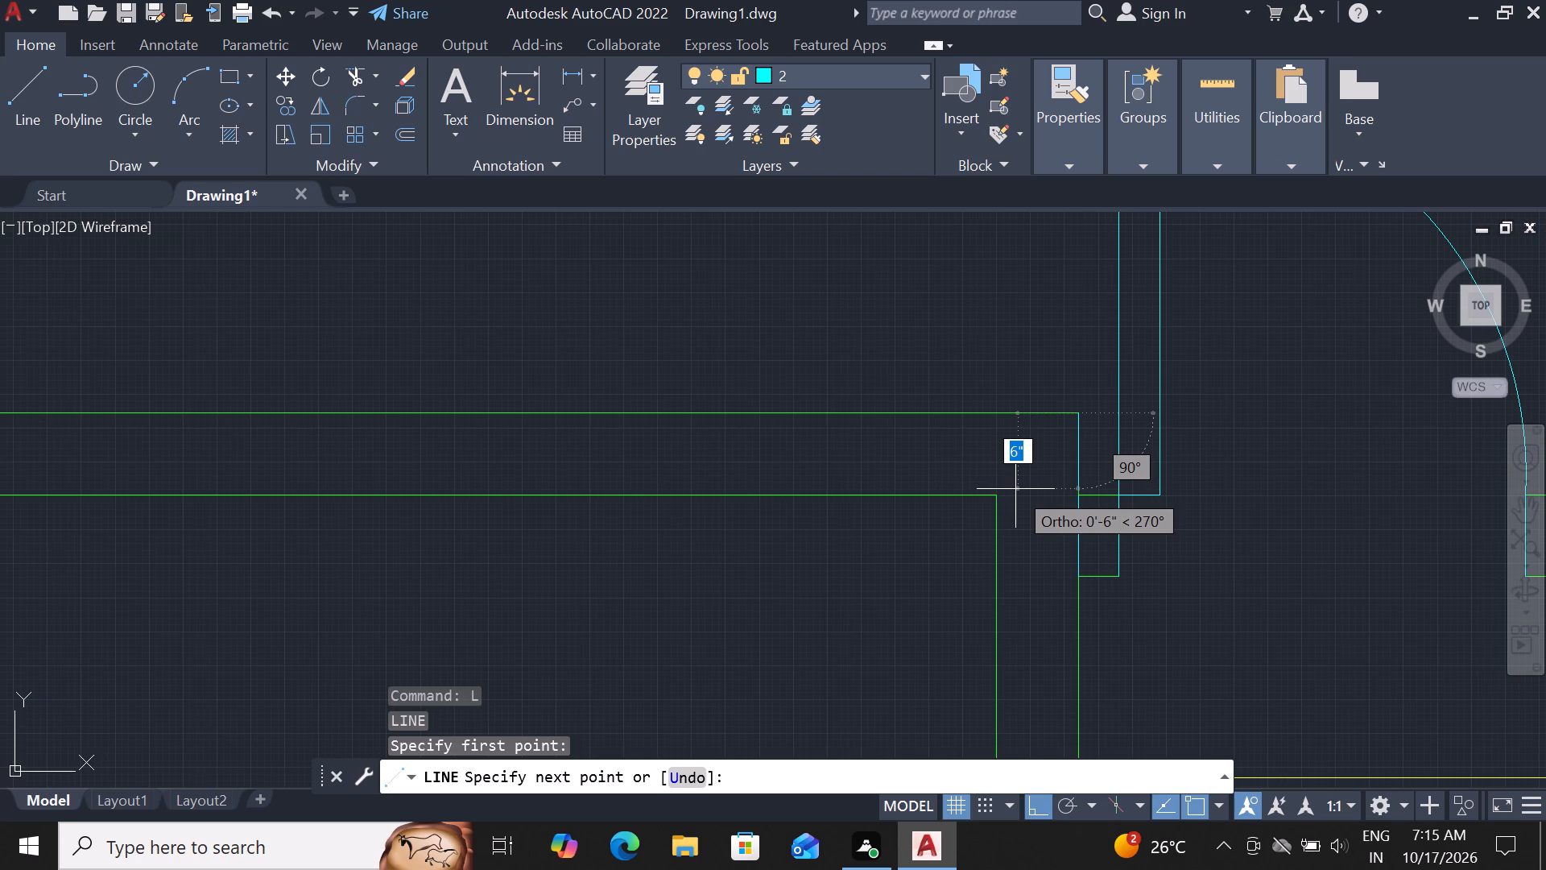
key("space")
key("l")
key("space")
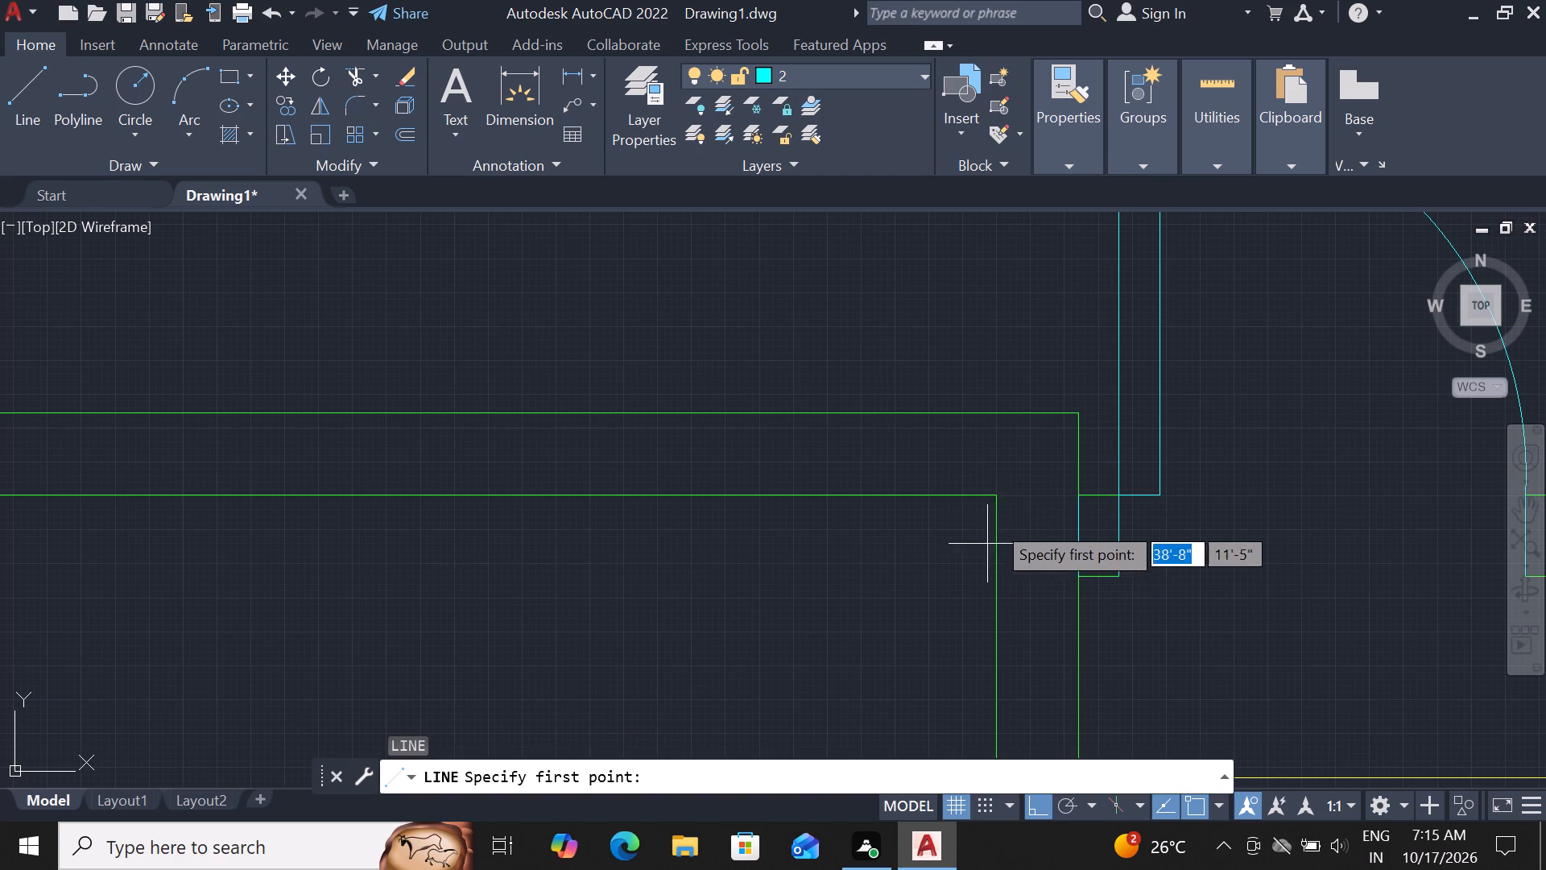
left_click(1001, 493)
left_click(993, 408)
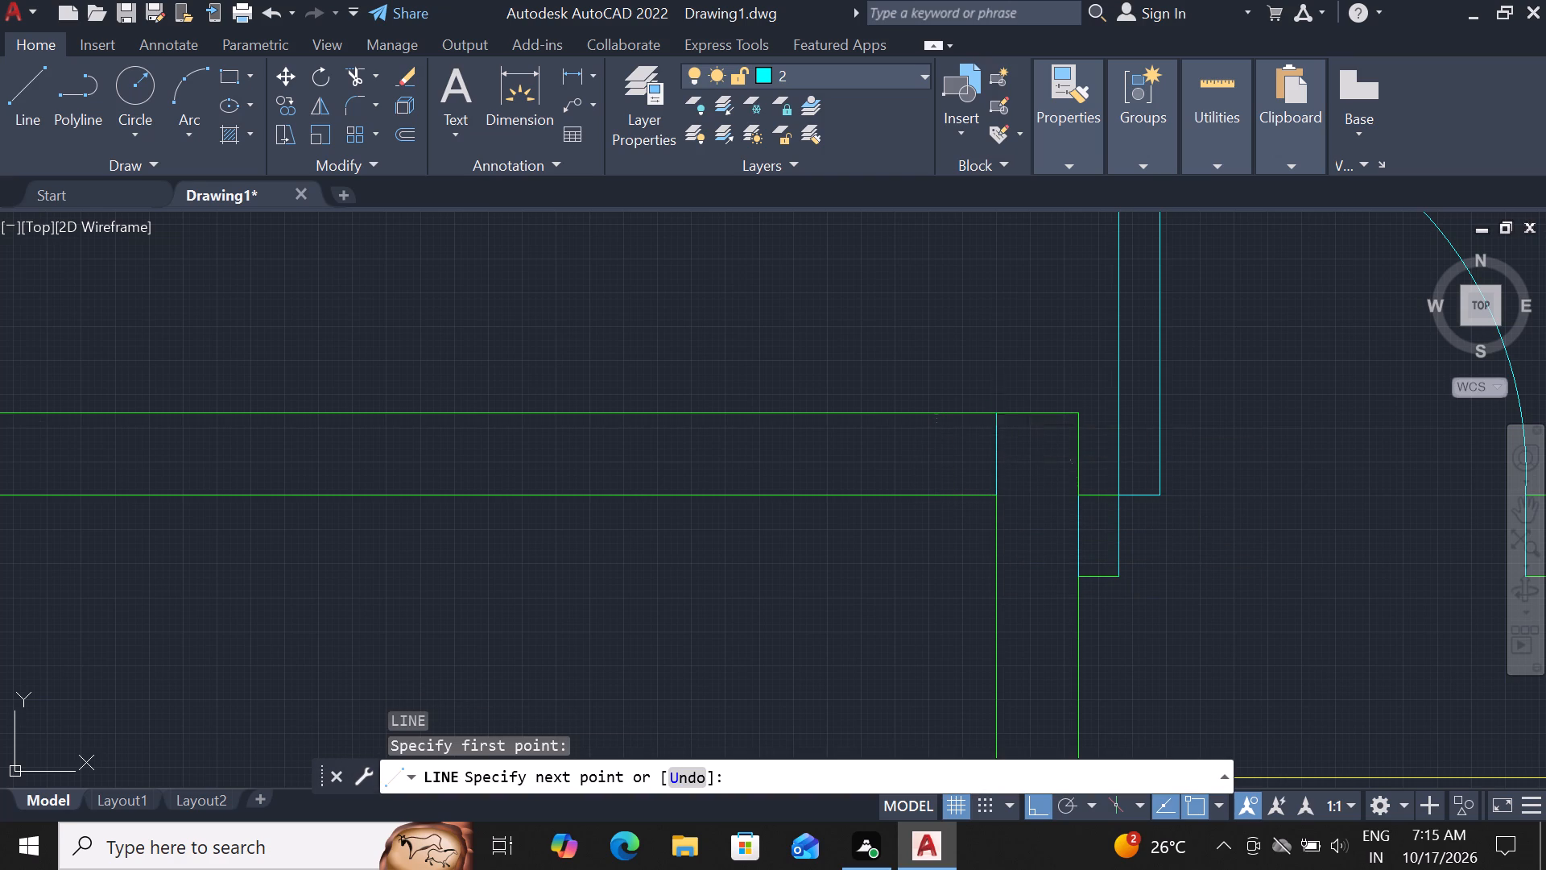
key("Escape")
Offset the 6" line across the lobby wall by 3" away from the staircase to form the first door jamb.
left_click(994, 454)
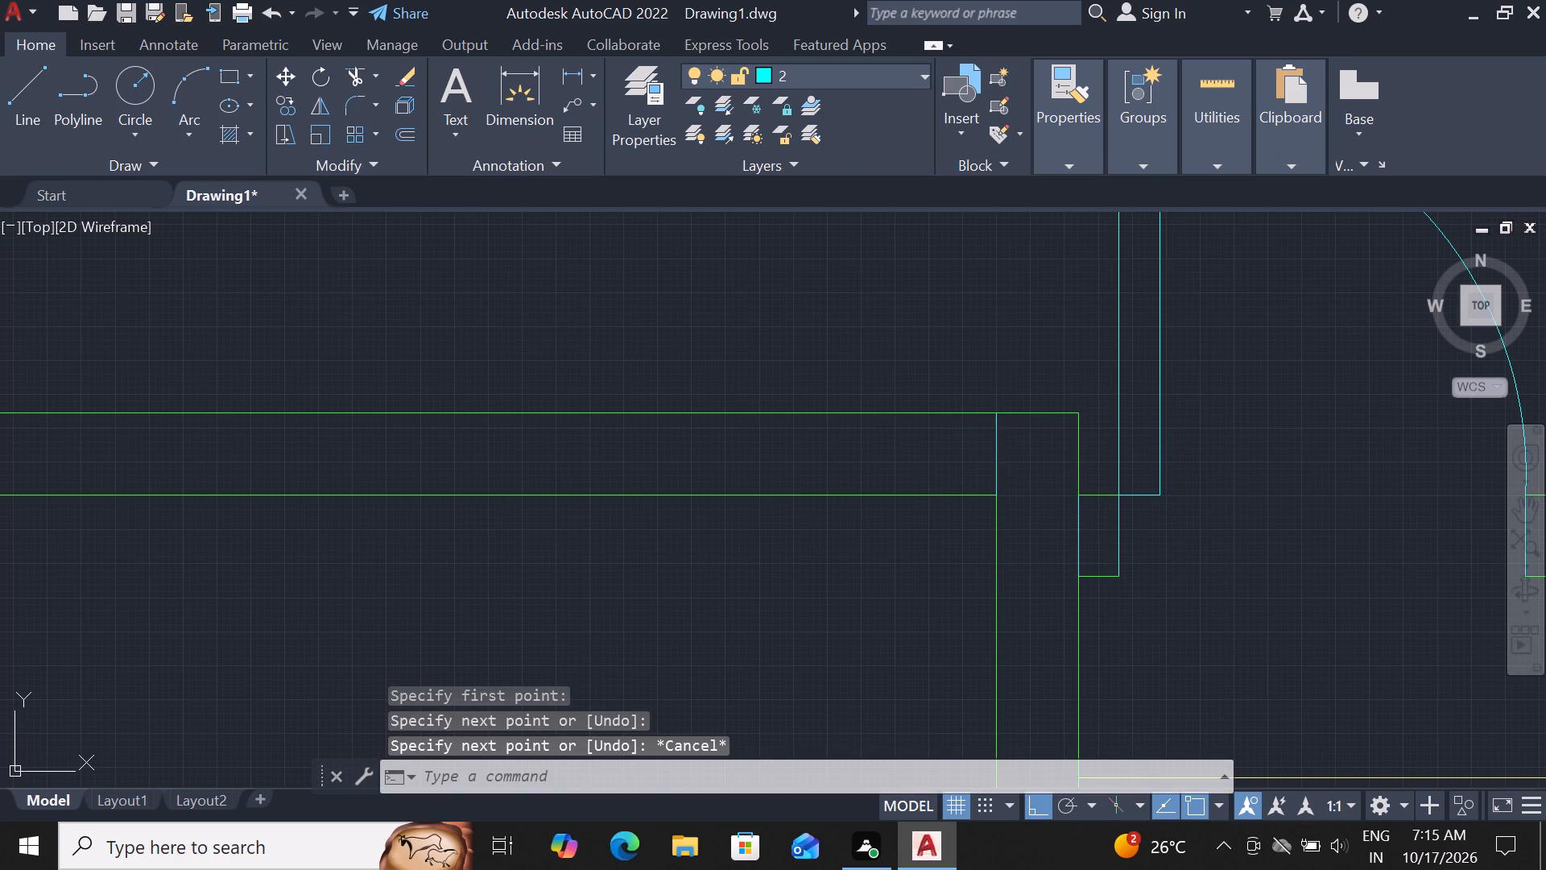
type("OF")
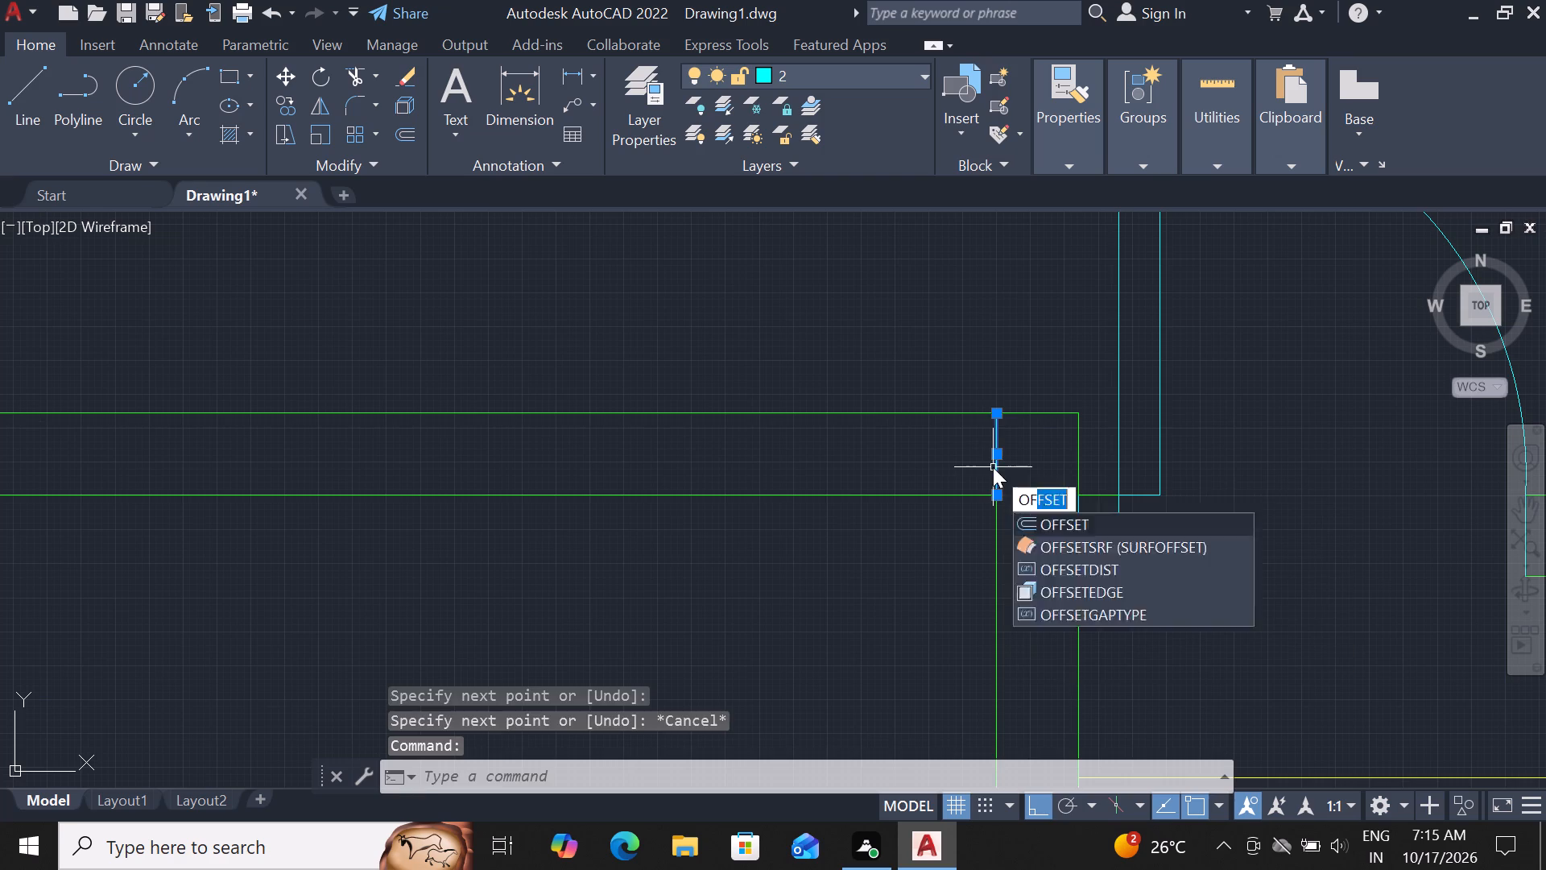
key("space")
type("3\"")
key("Return")
left_click(892, 530)
key("Escape")
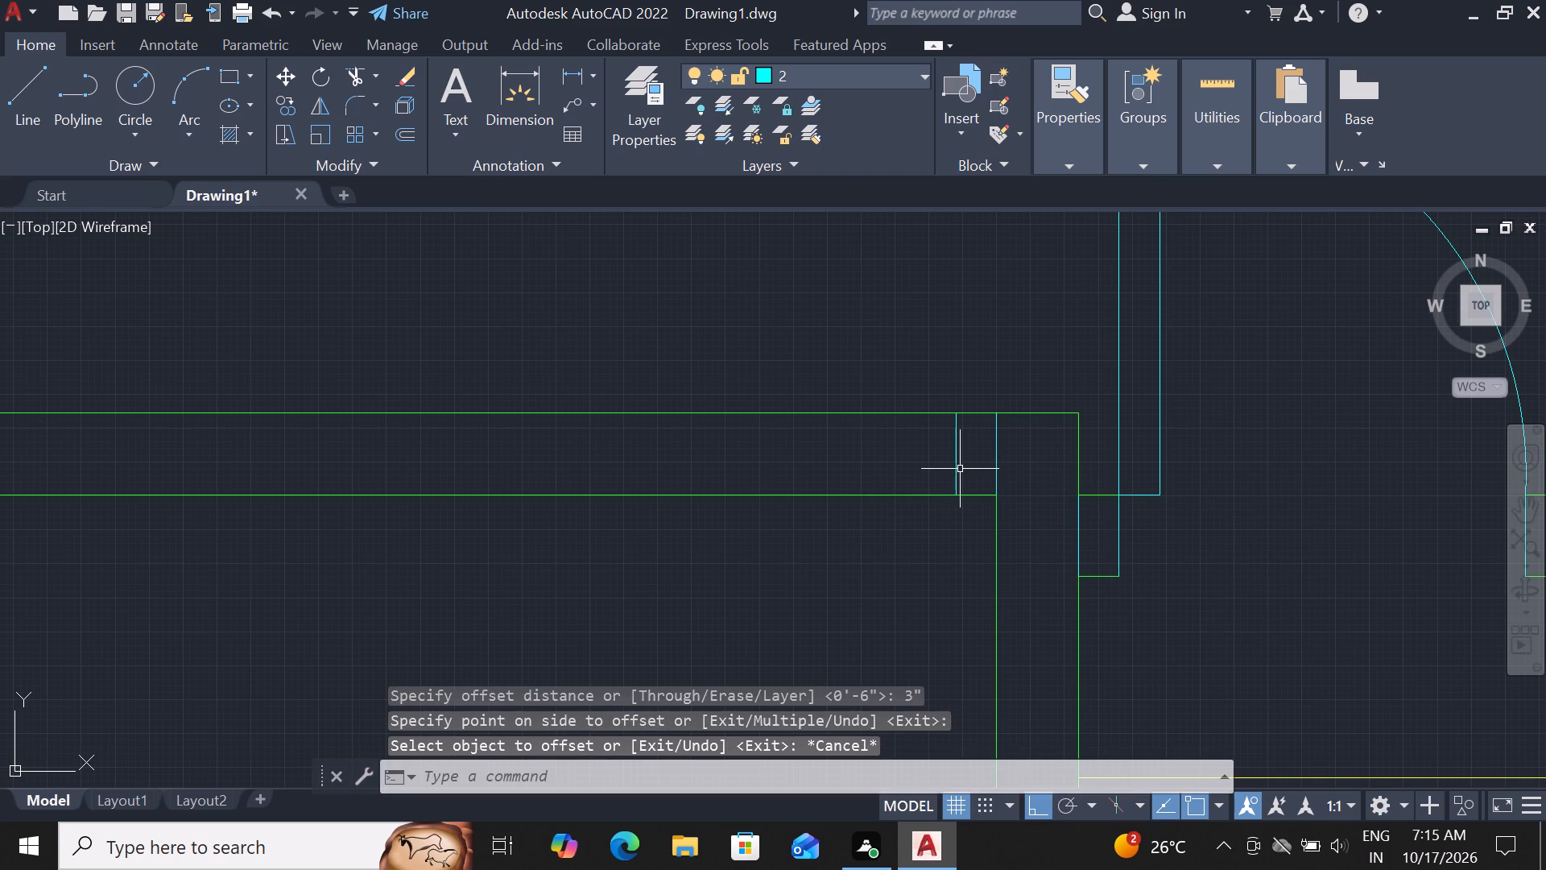
Offset the new jamb line 3' along the lobby wall, away from the staircase, to mark the door opening.
left_click(957, 470)
left_click(953, 485)
key("p")
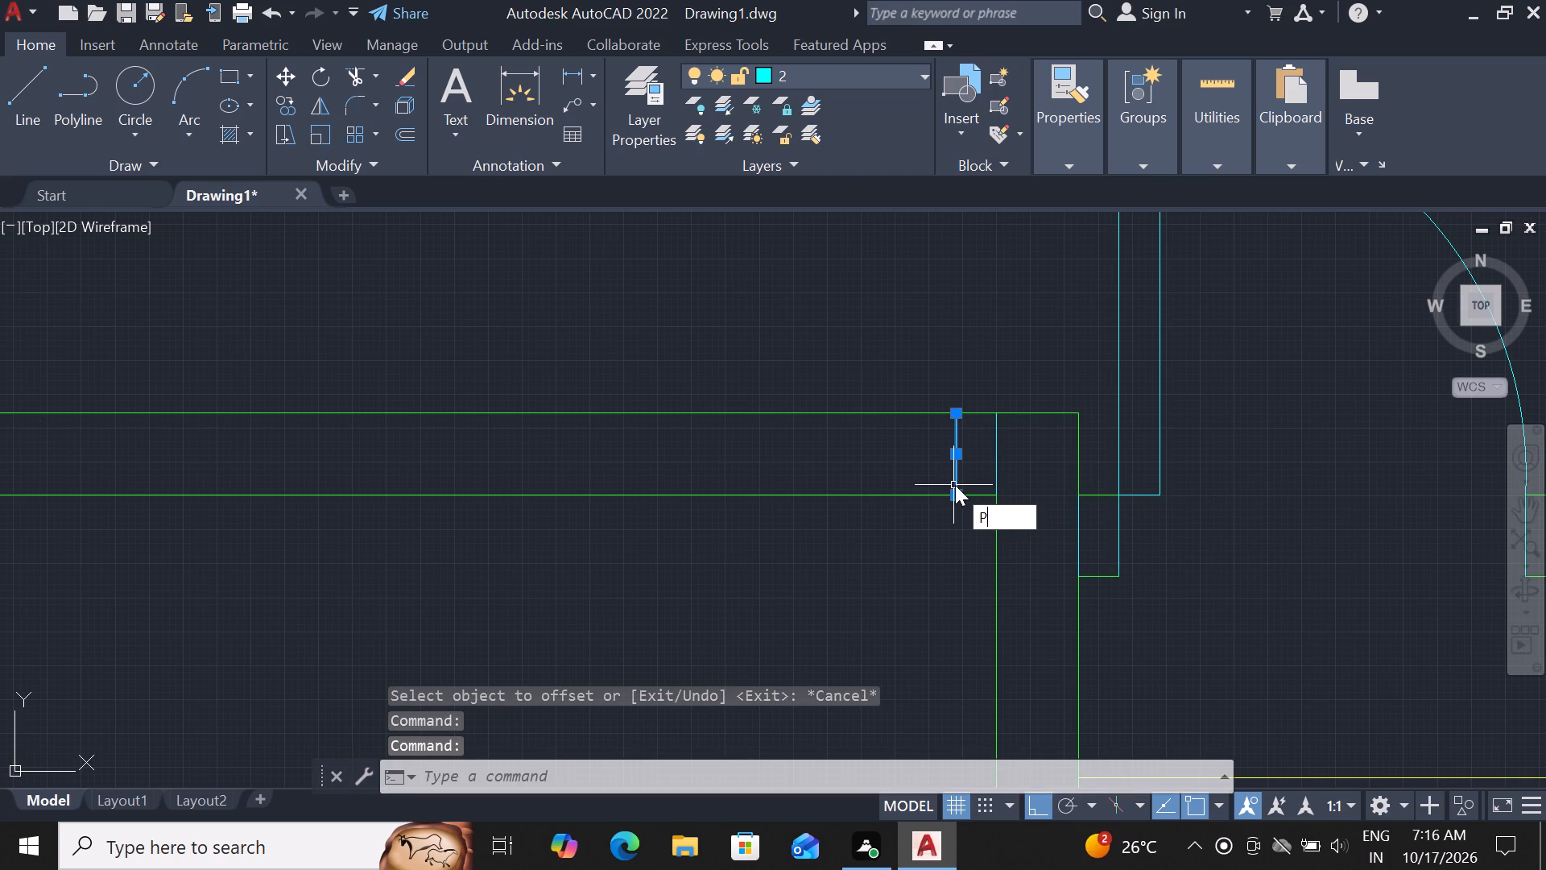
left_click(955, 485)
key("BackSpace")
type("OF 3'")
key("Return")
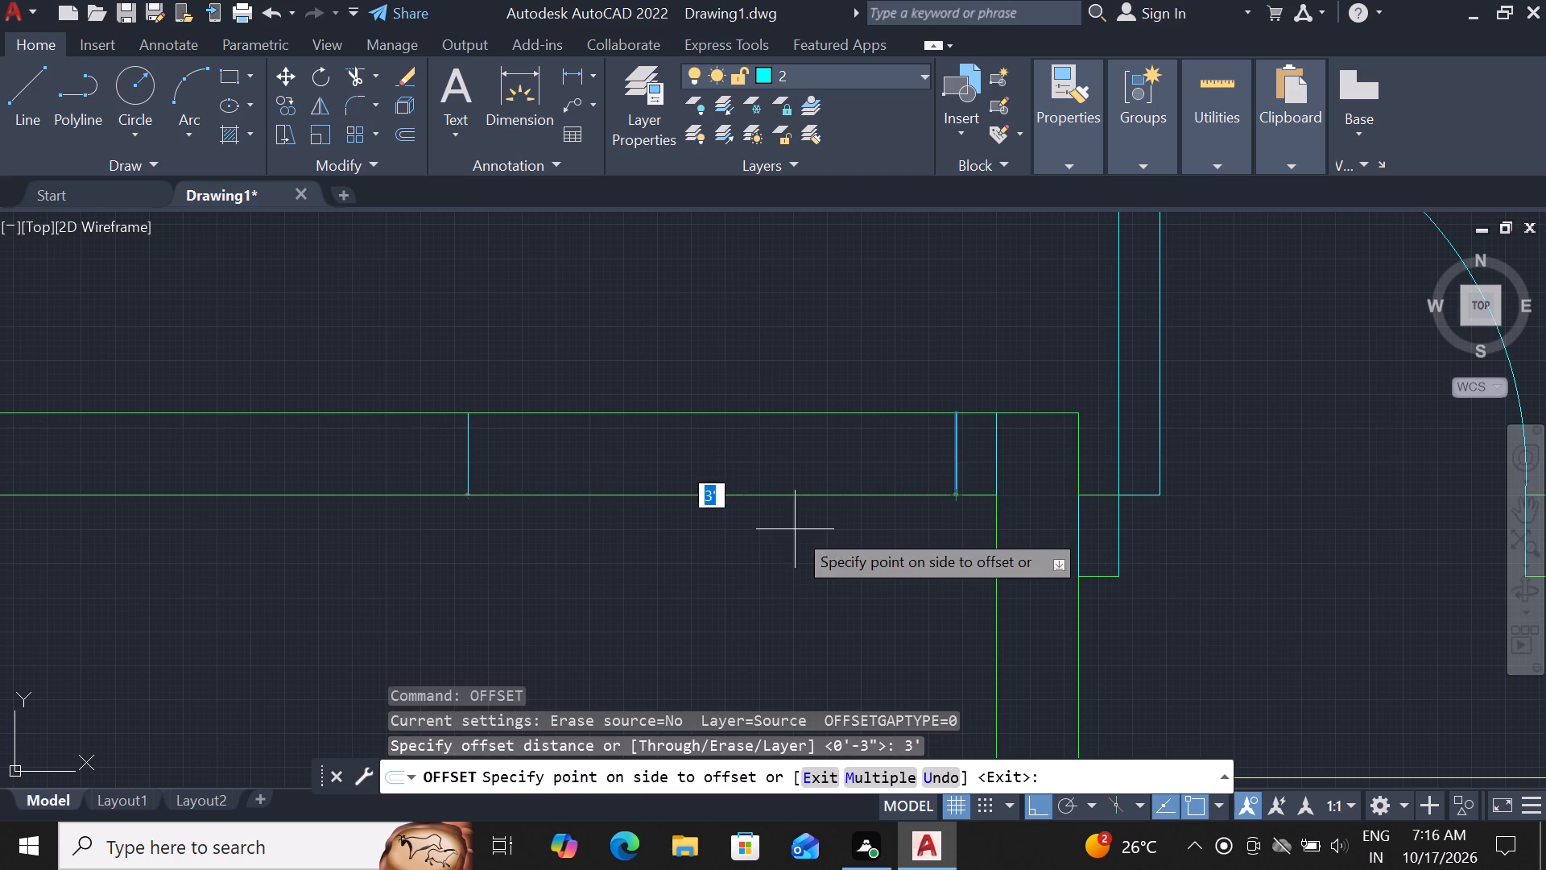
left_click(795, 529)
key("Escape")
Offset the far opening line 3" outward from the door opening to form the second jamb.
type("OF")
key("space")
key("3")
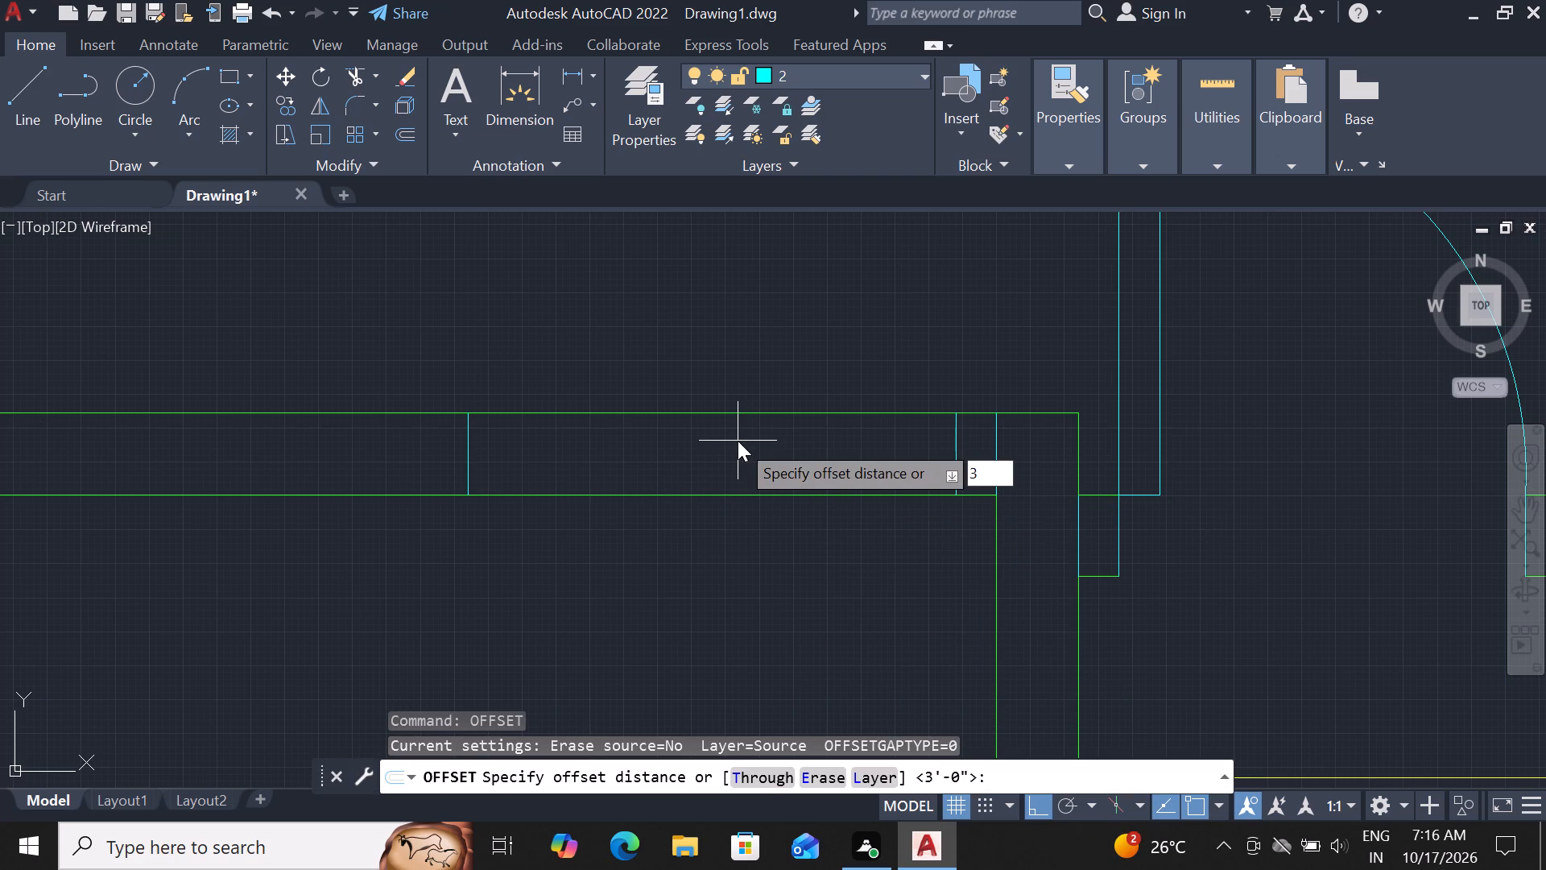
key("shift+quotedbl")
key("Return")
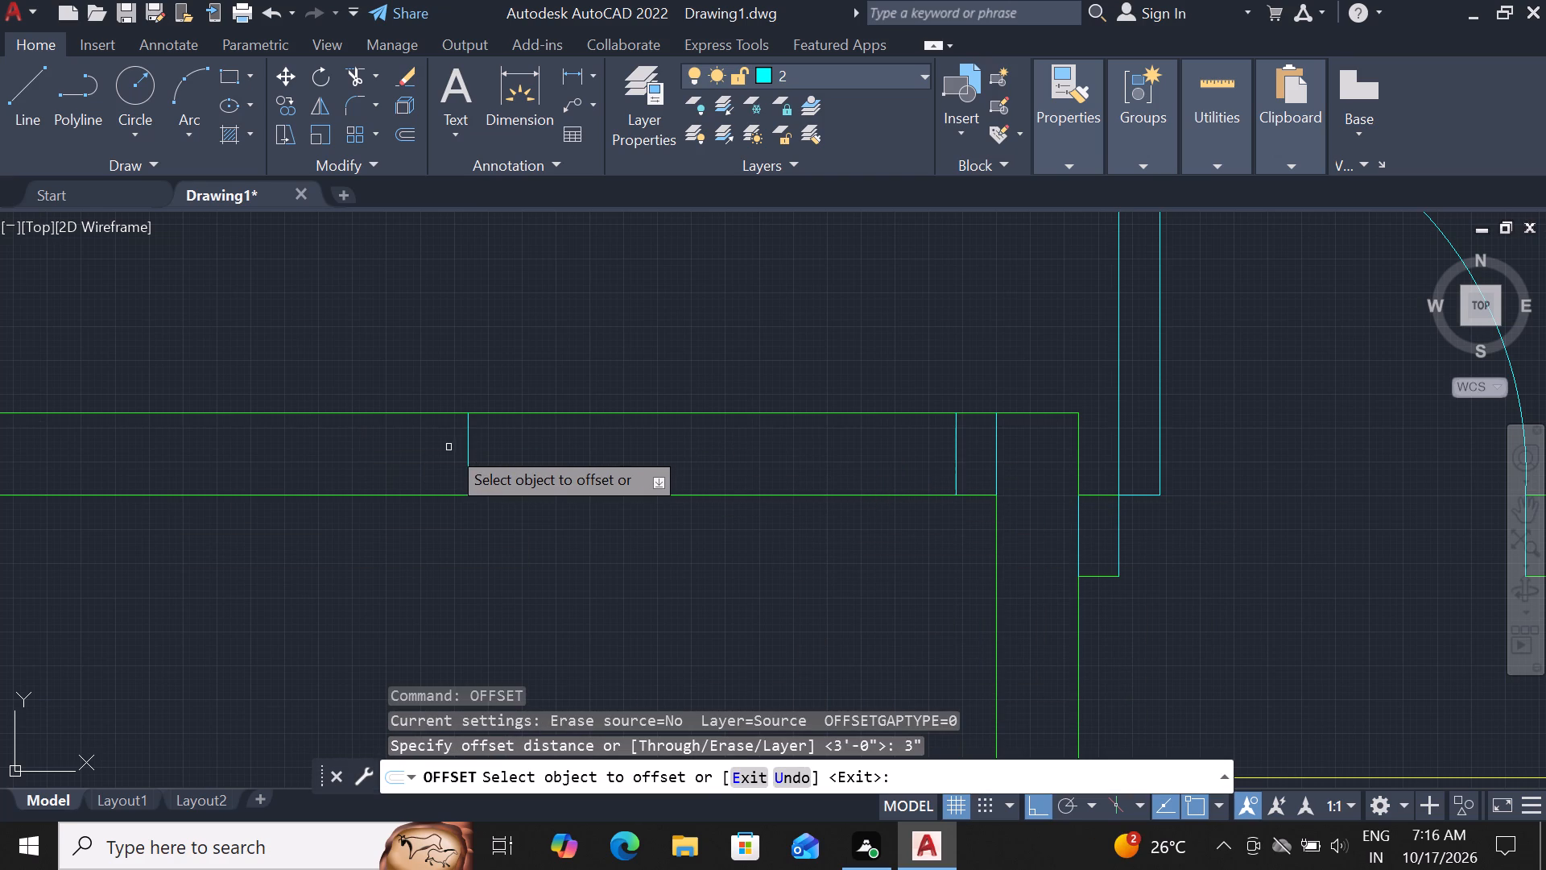
left_click(467, 433)
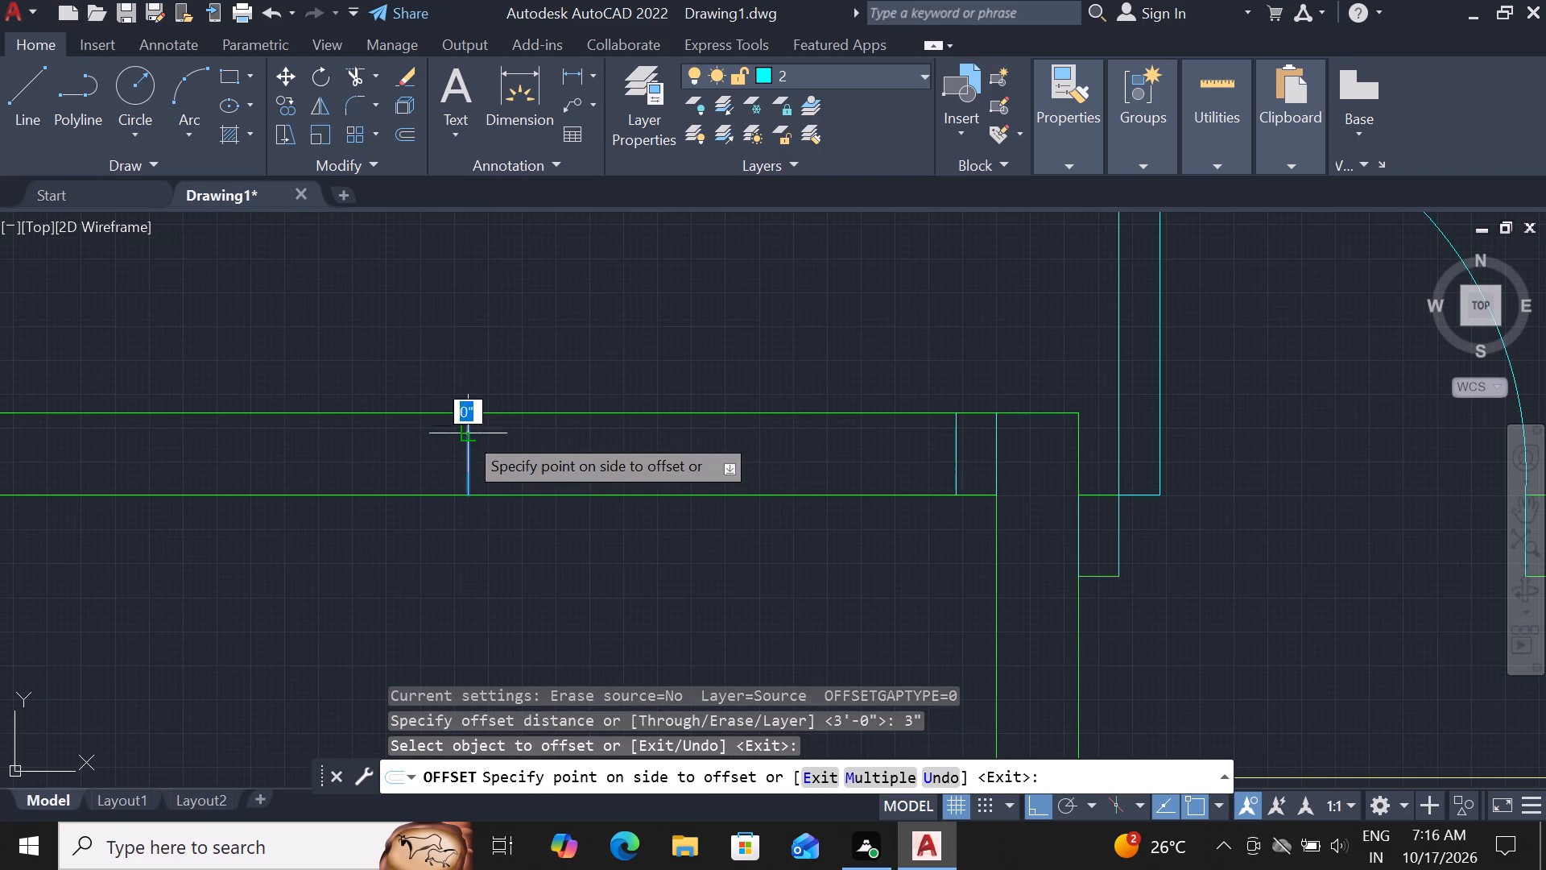
left_click(404, 442)
key("Escape")
Trim both lobby wall lines between the two jambs to open the doorway.
type("TR")
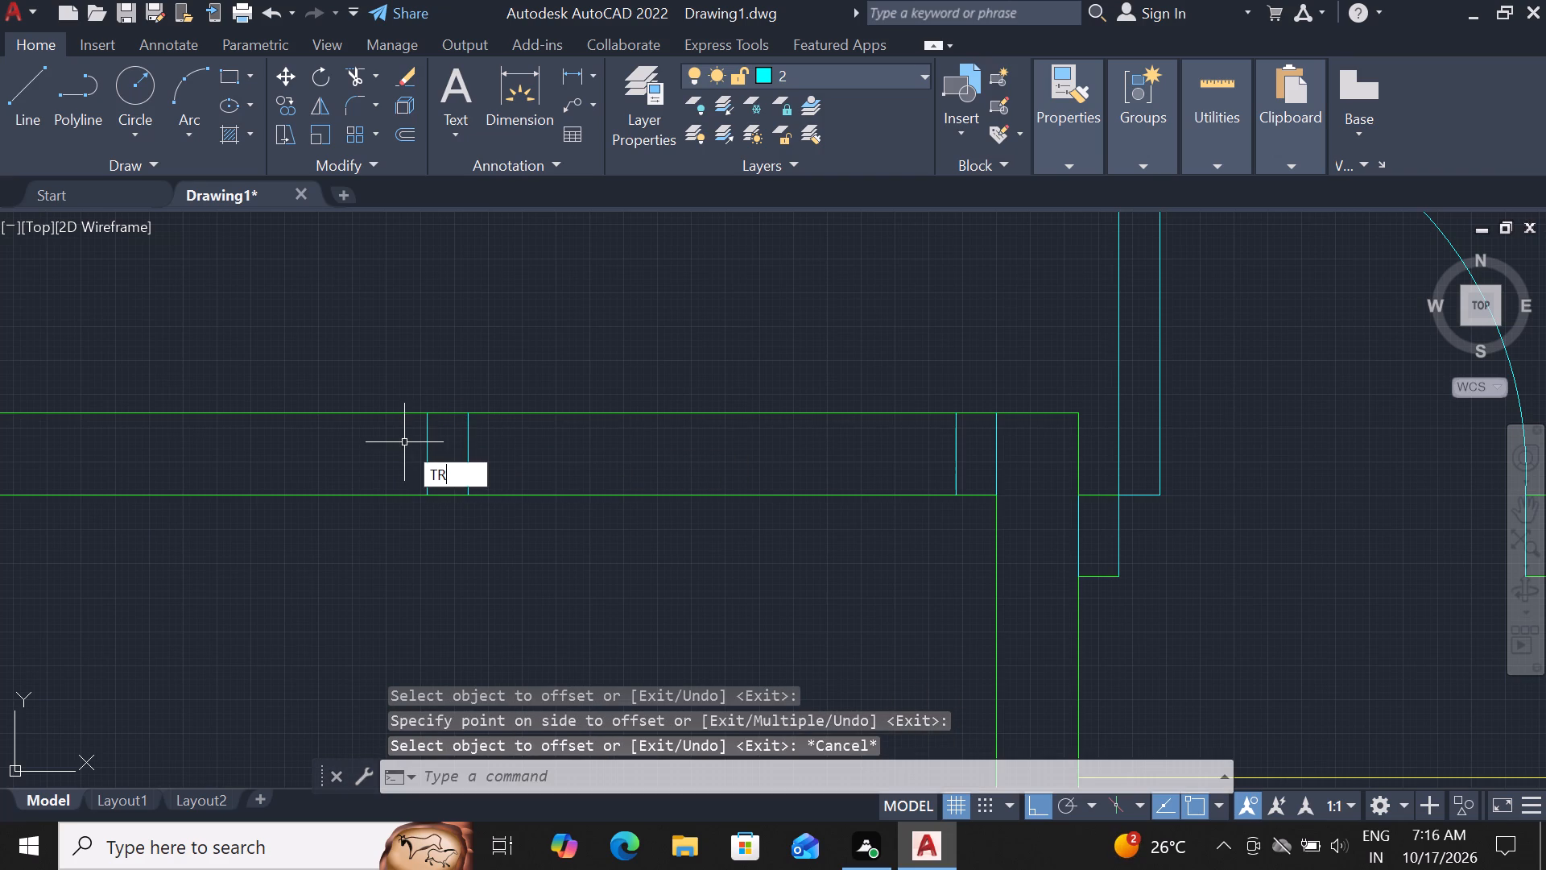
key("space")
key("space")
left_click(537, 339)
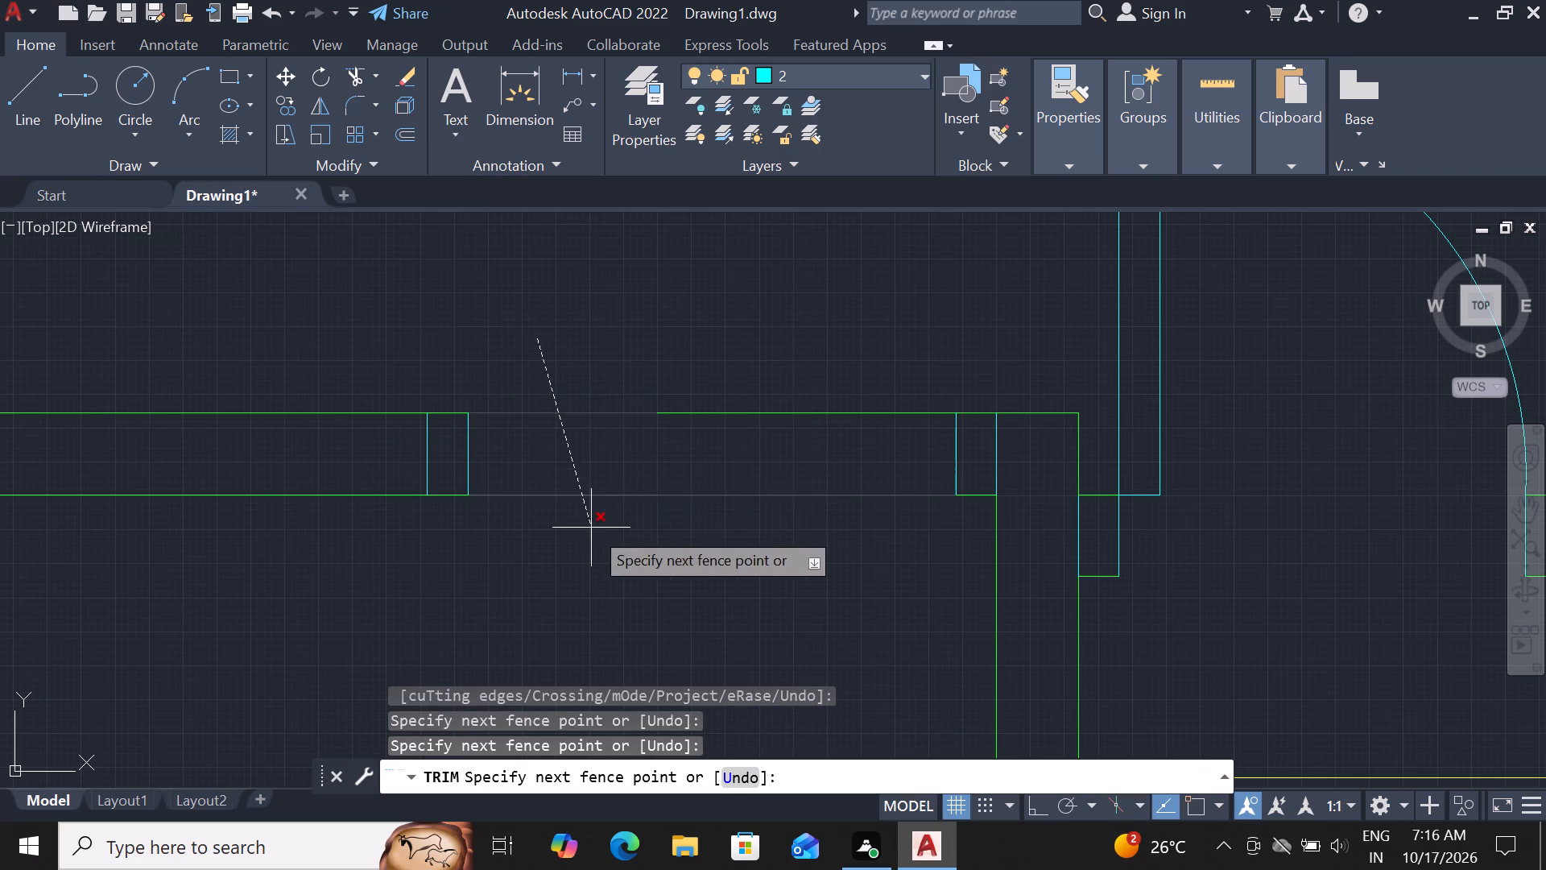
left_click(591, 528)
left_click(691, 415)
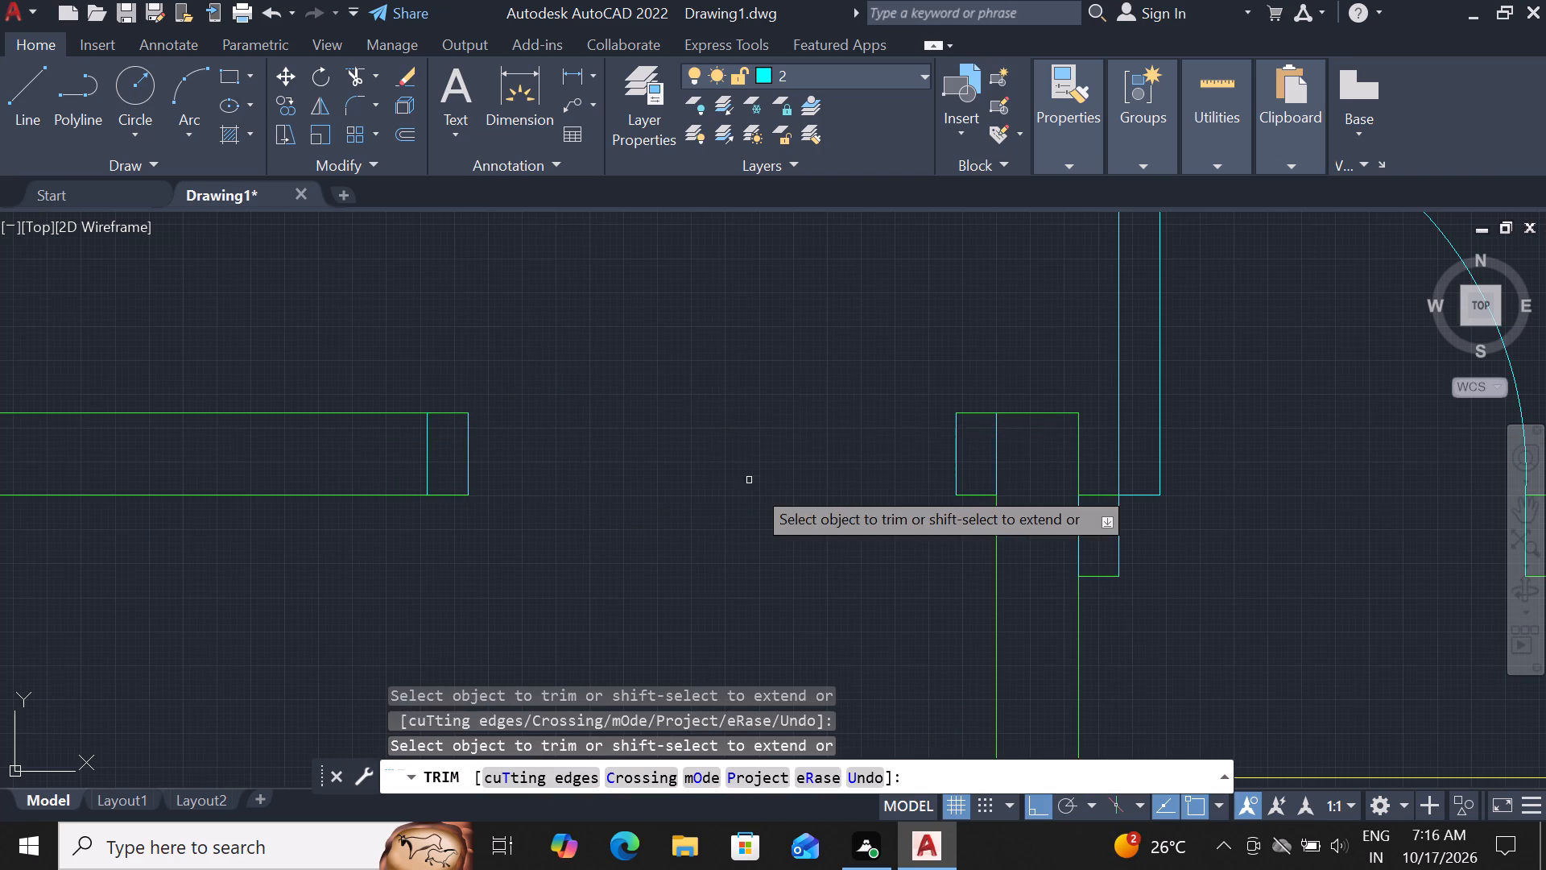
scroll(754, 487, "down", 1)
key("Escape")
Draw a 3" by 3' rectangle as the door leaf from the staircase-side jamb's lower corner, extending into the parking area.
type("REC")
key("space")
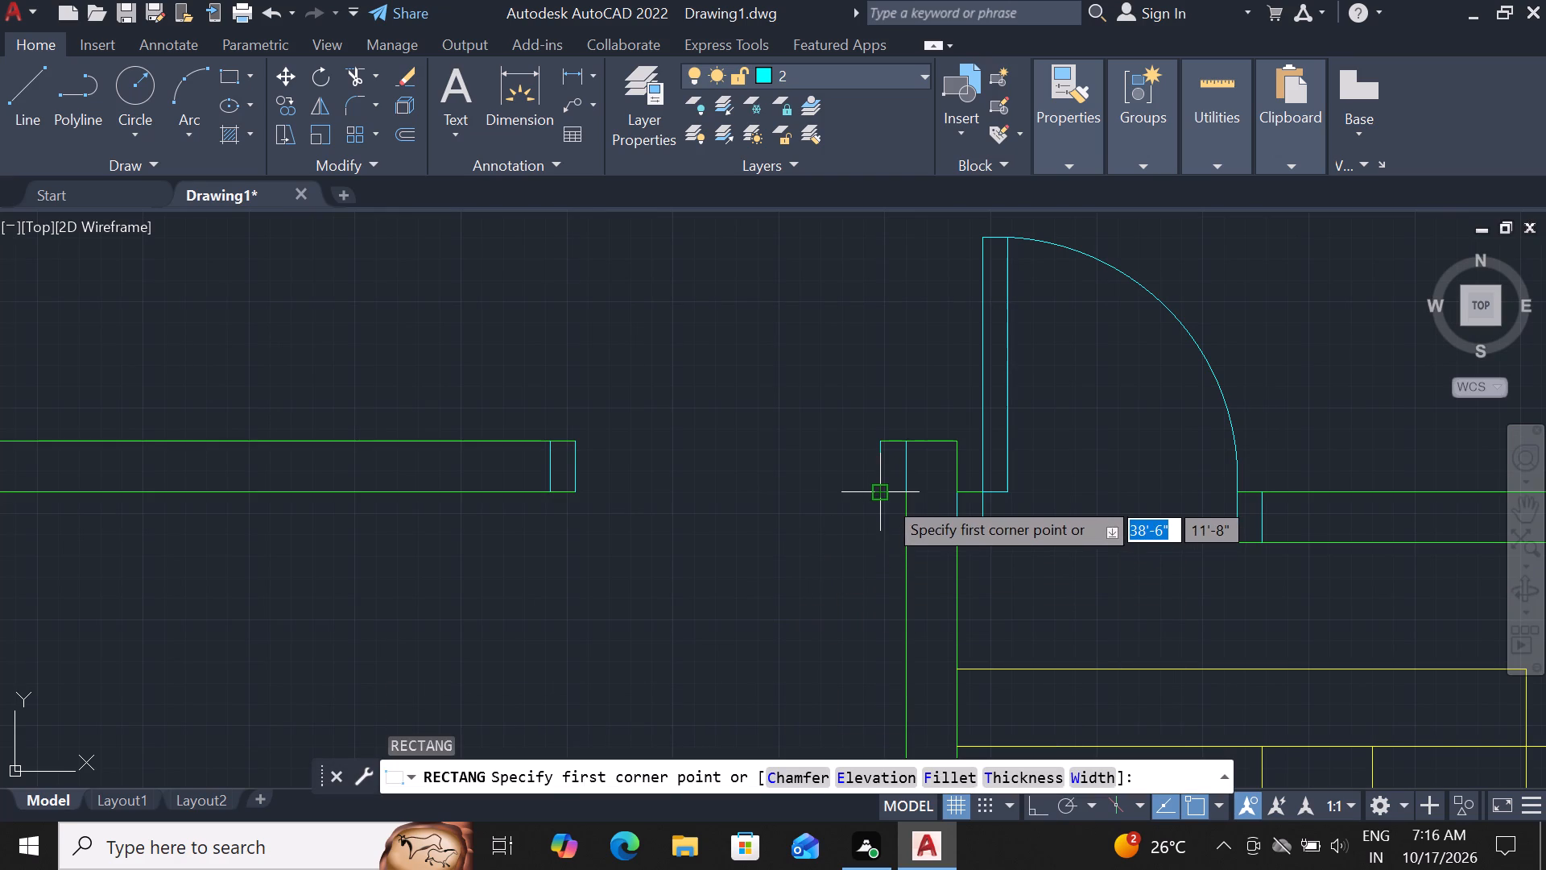
left_click(885, 497)
key("d")
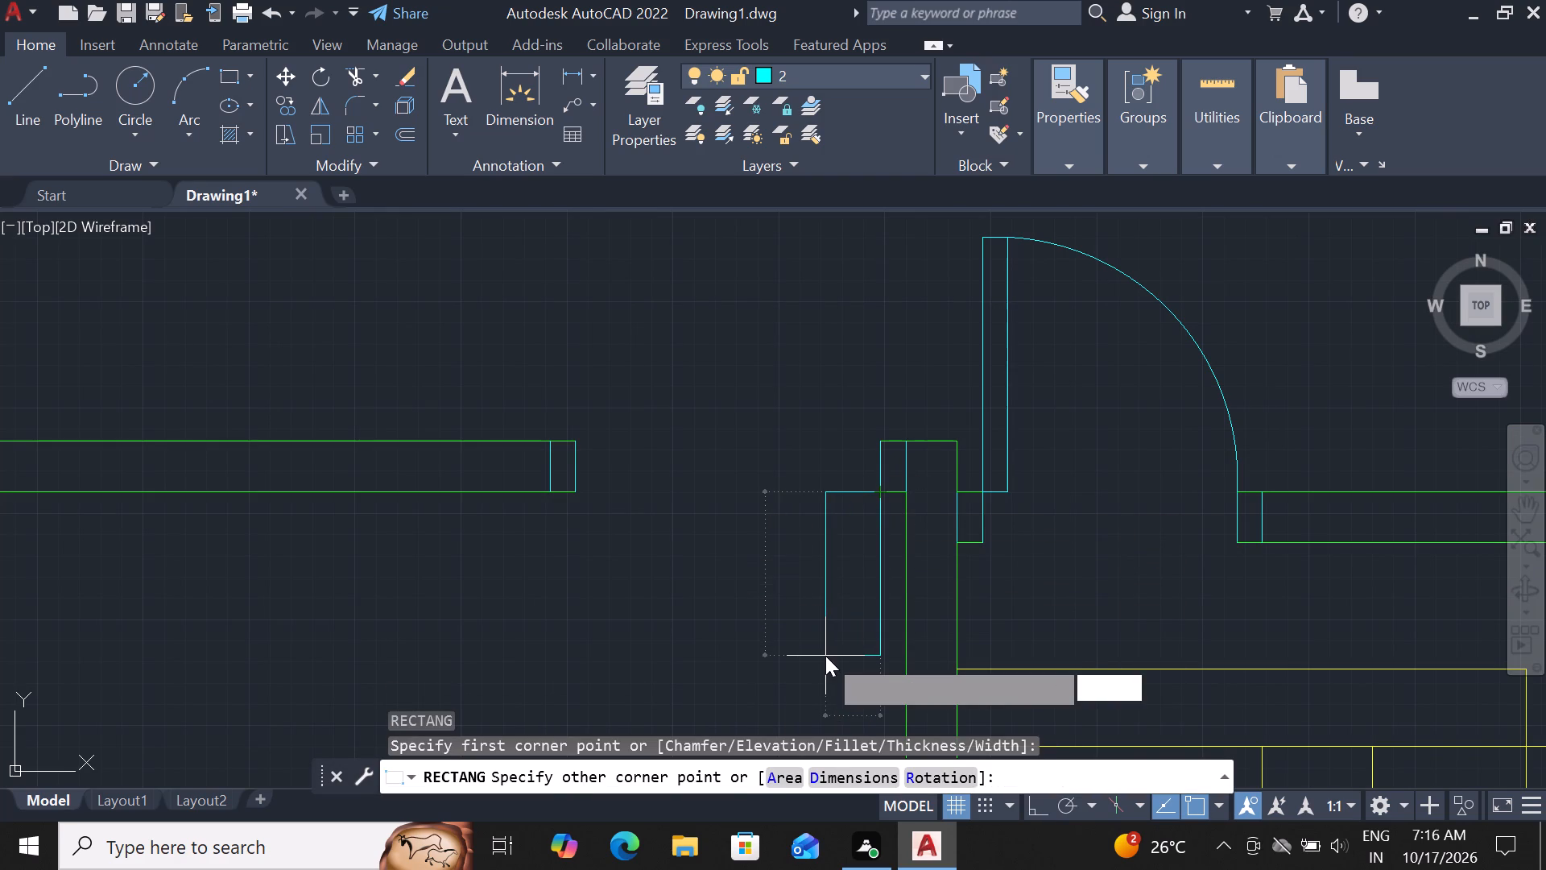
key("space")
type("3")
key("shift+quotedbl")
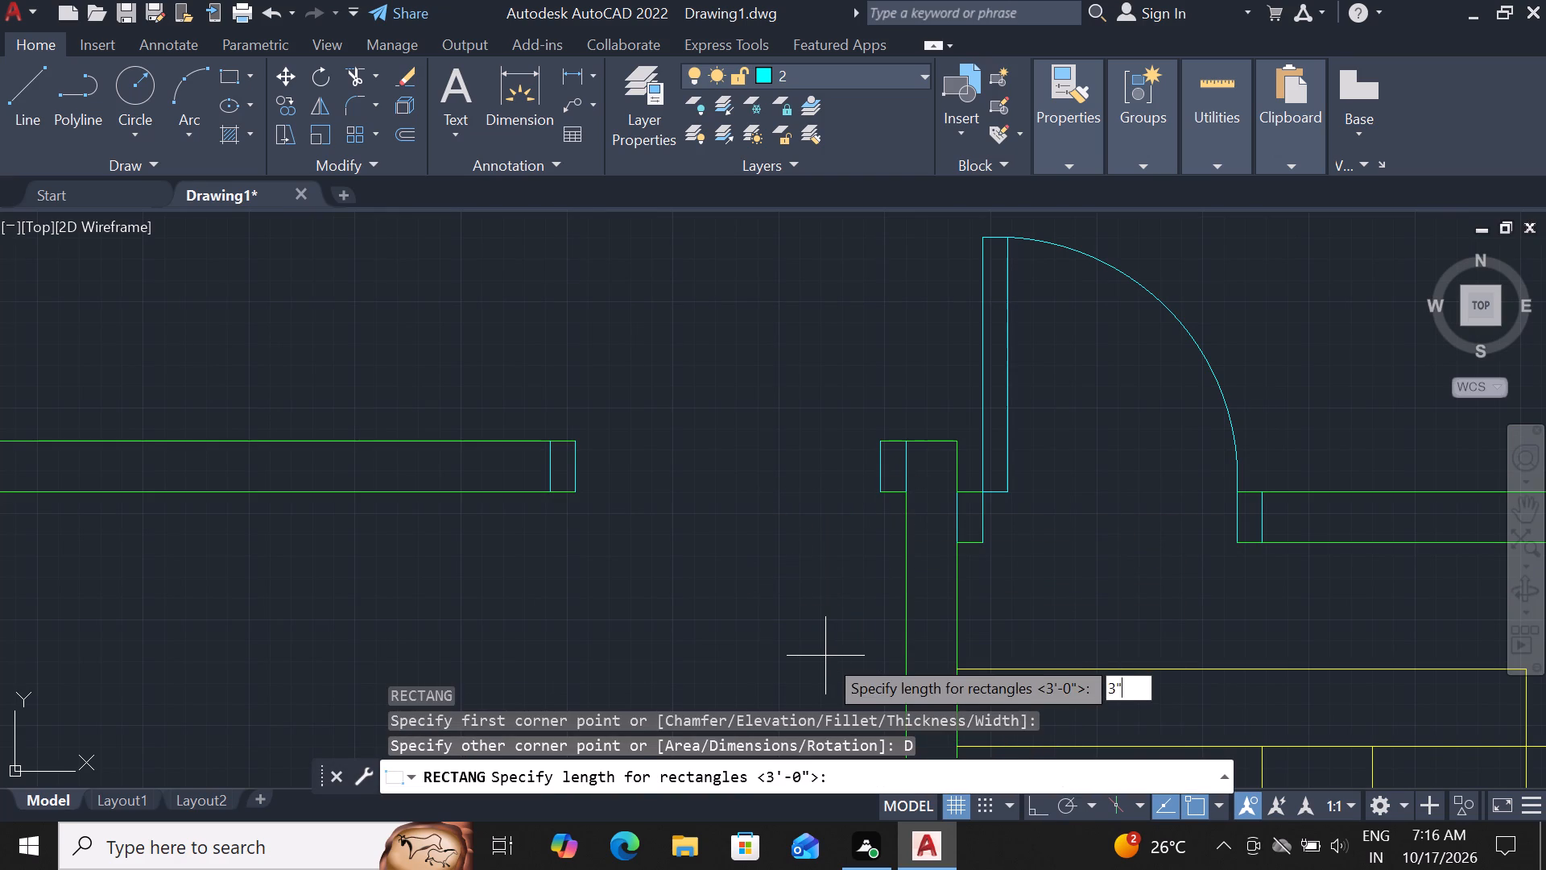
key("Return")
key("3")
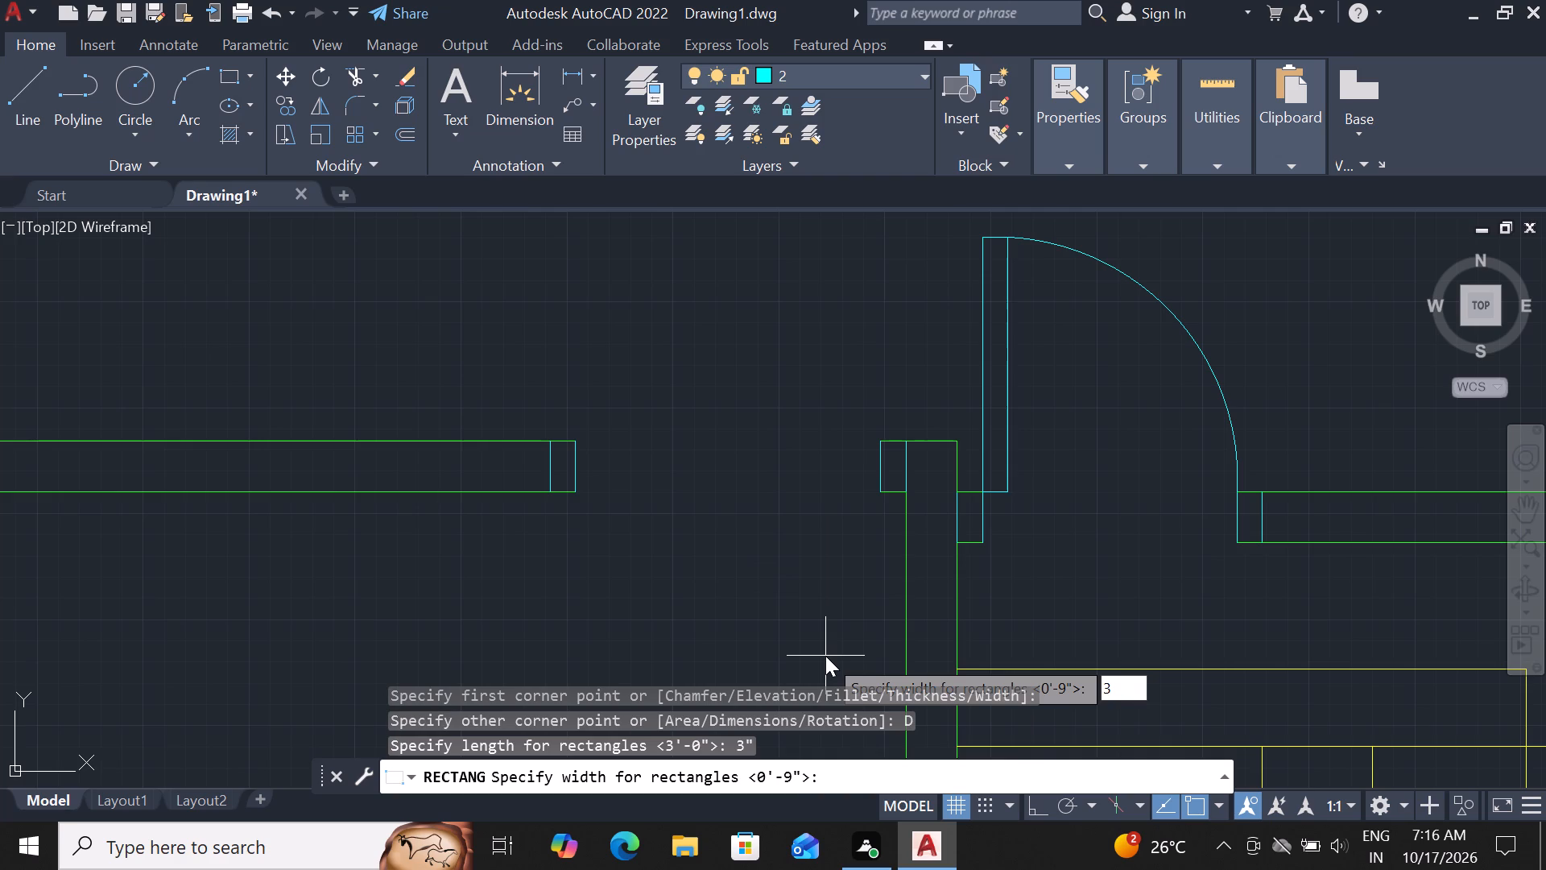
key("apostrophe")
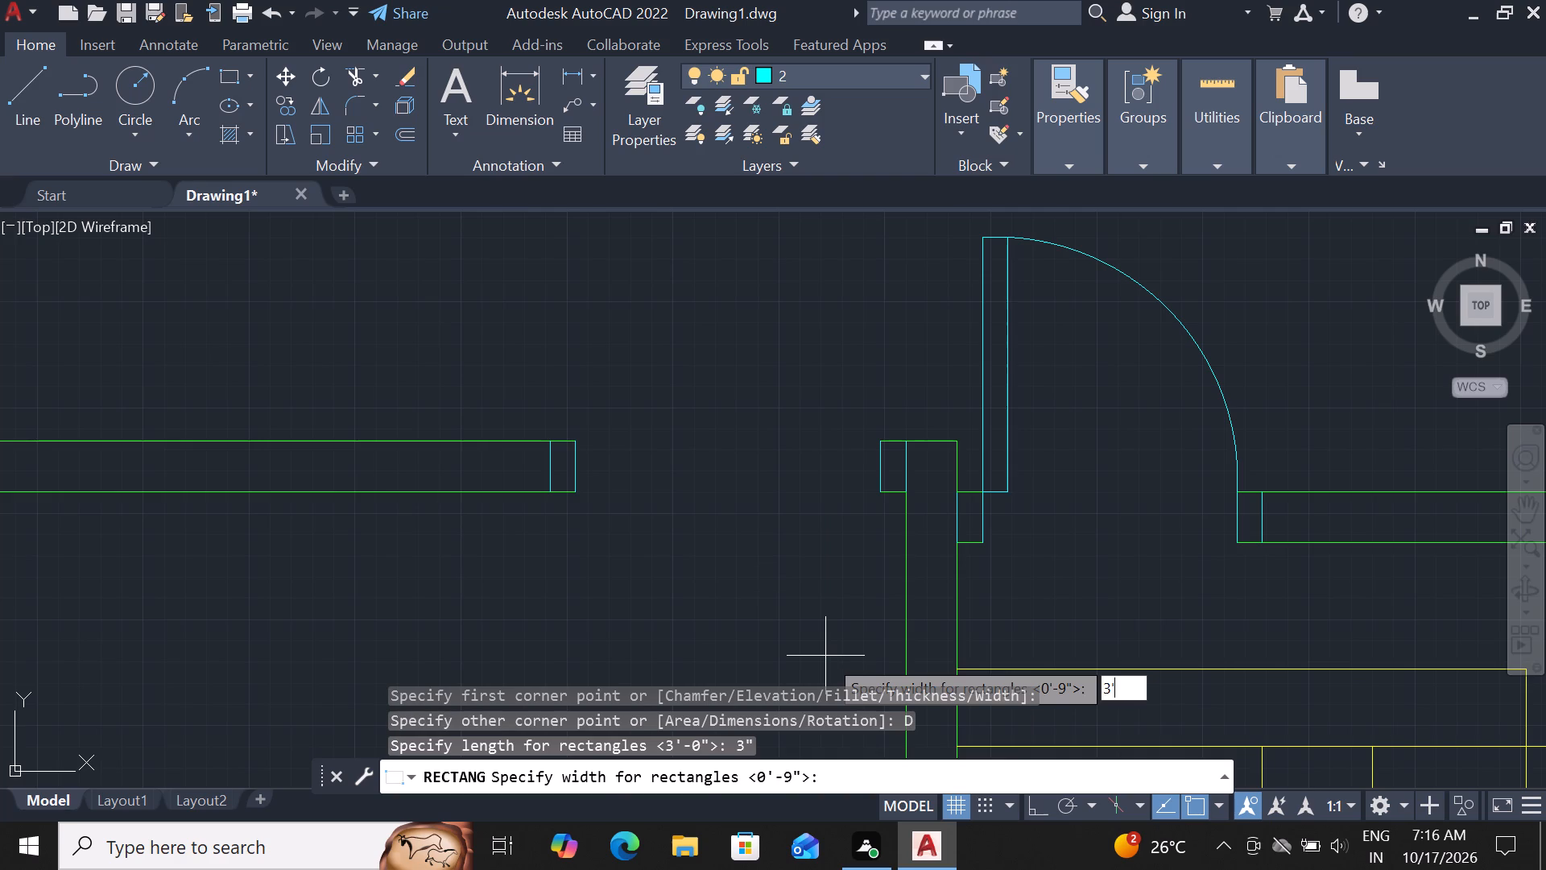
key("Return")
left_click(825, 656)
Draw the door swing as a three-point arc from the leaf's free end to the opposite jamb's lower corner.
scroll(825, 561, "down", 4)
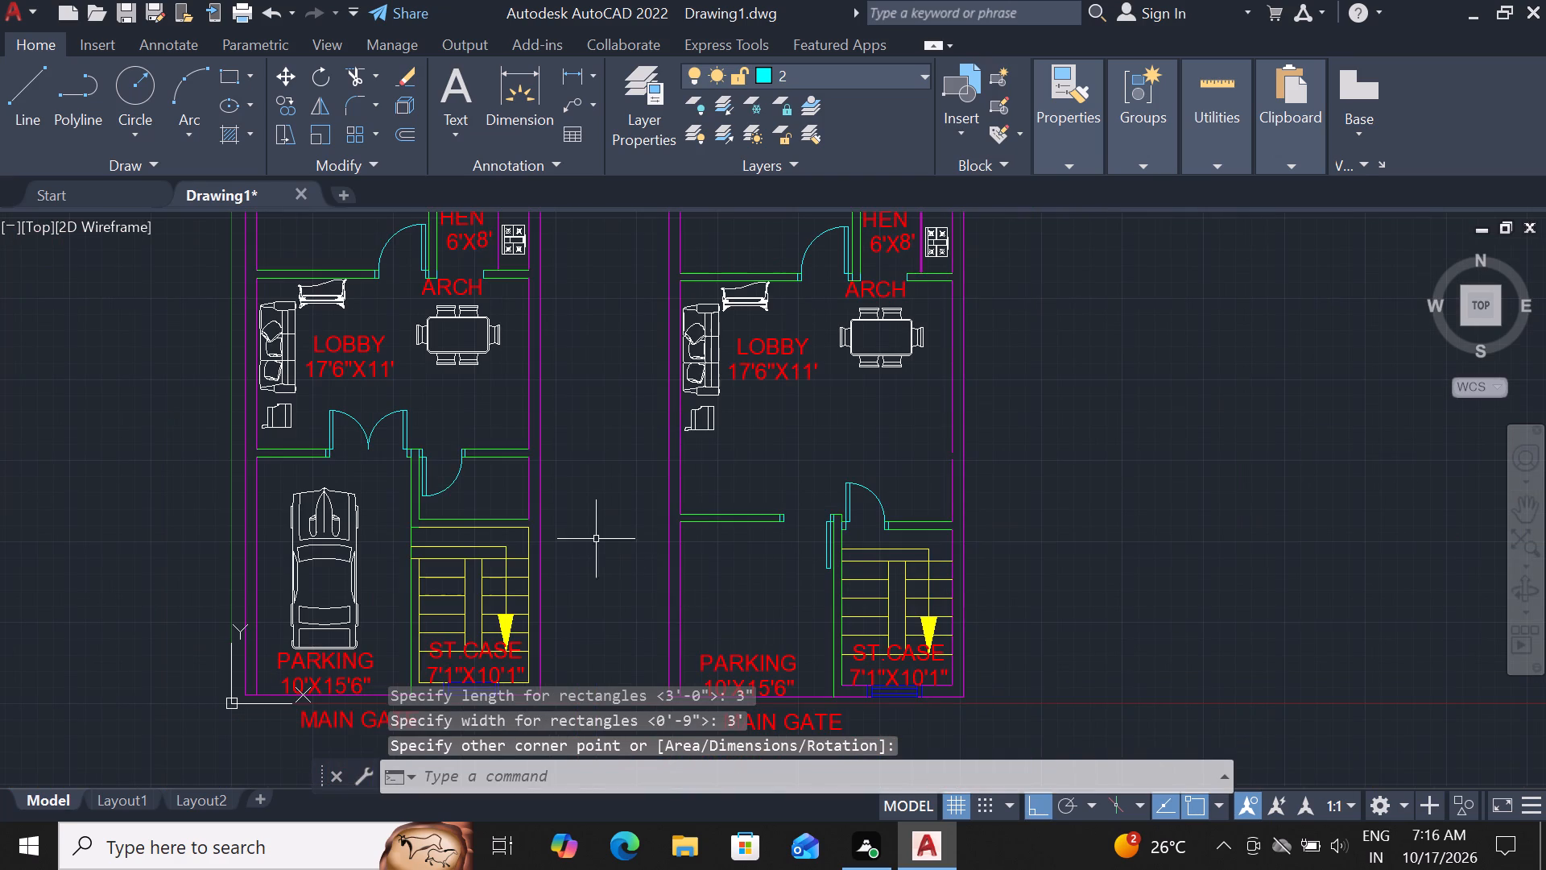
left_click(181, 137)
left_click(196, 154)
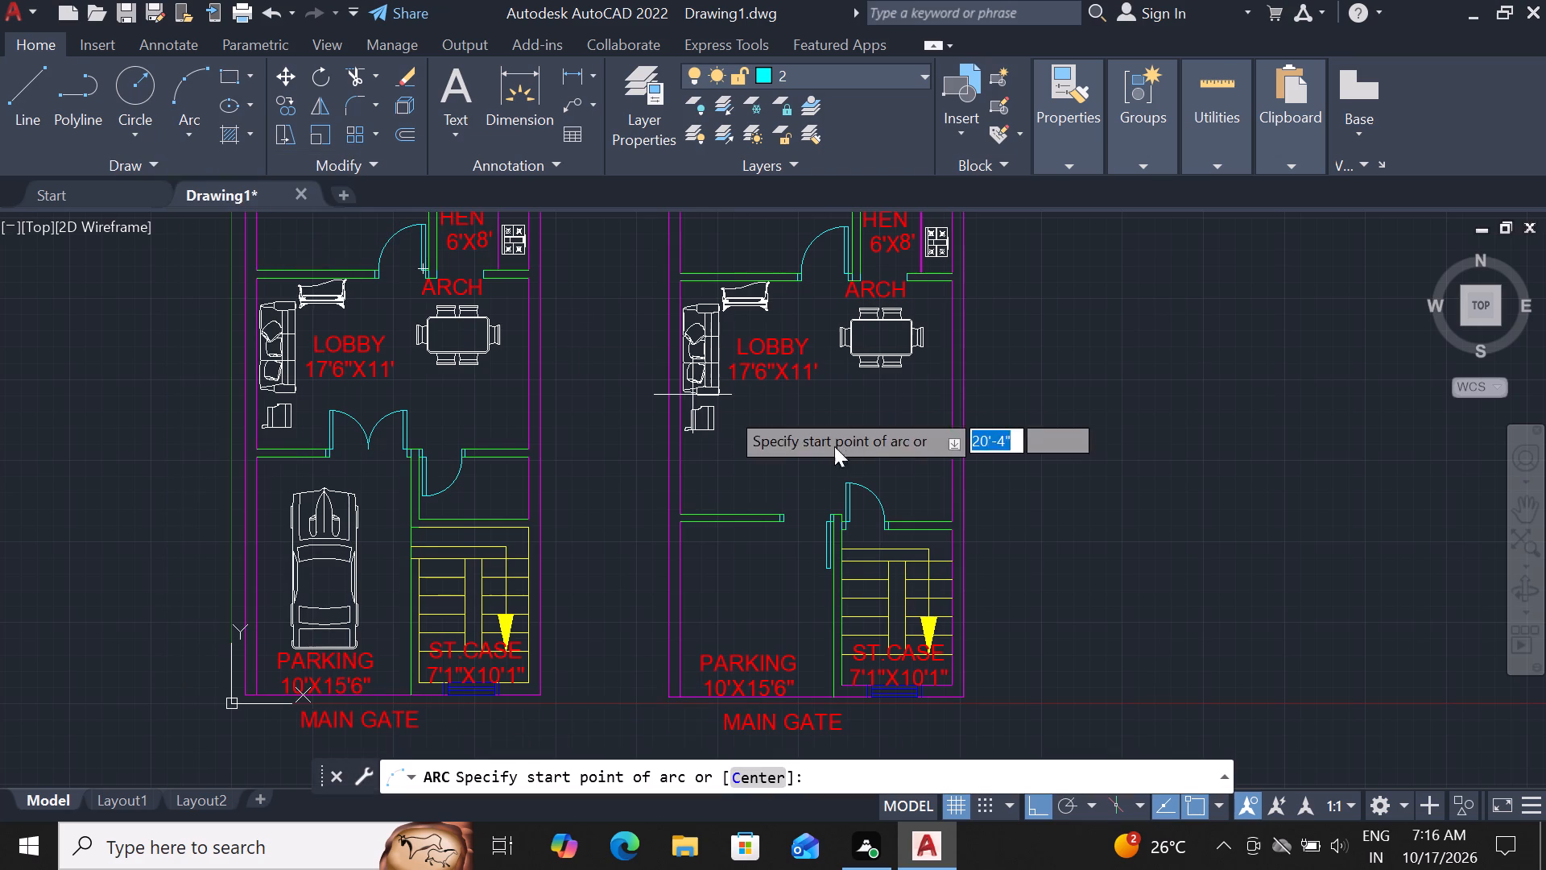
scroll(789, 590, "up", 2)
scroll(864, 547, "up", 1)
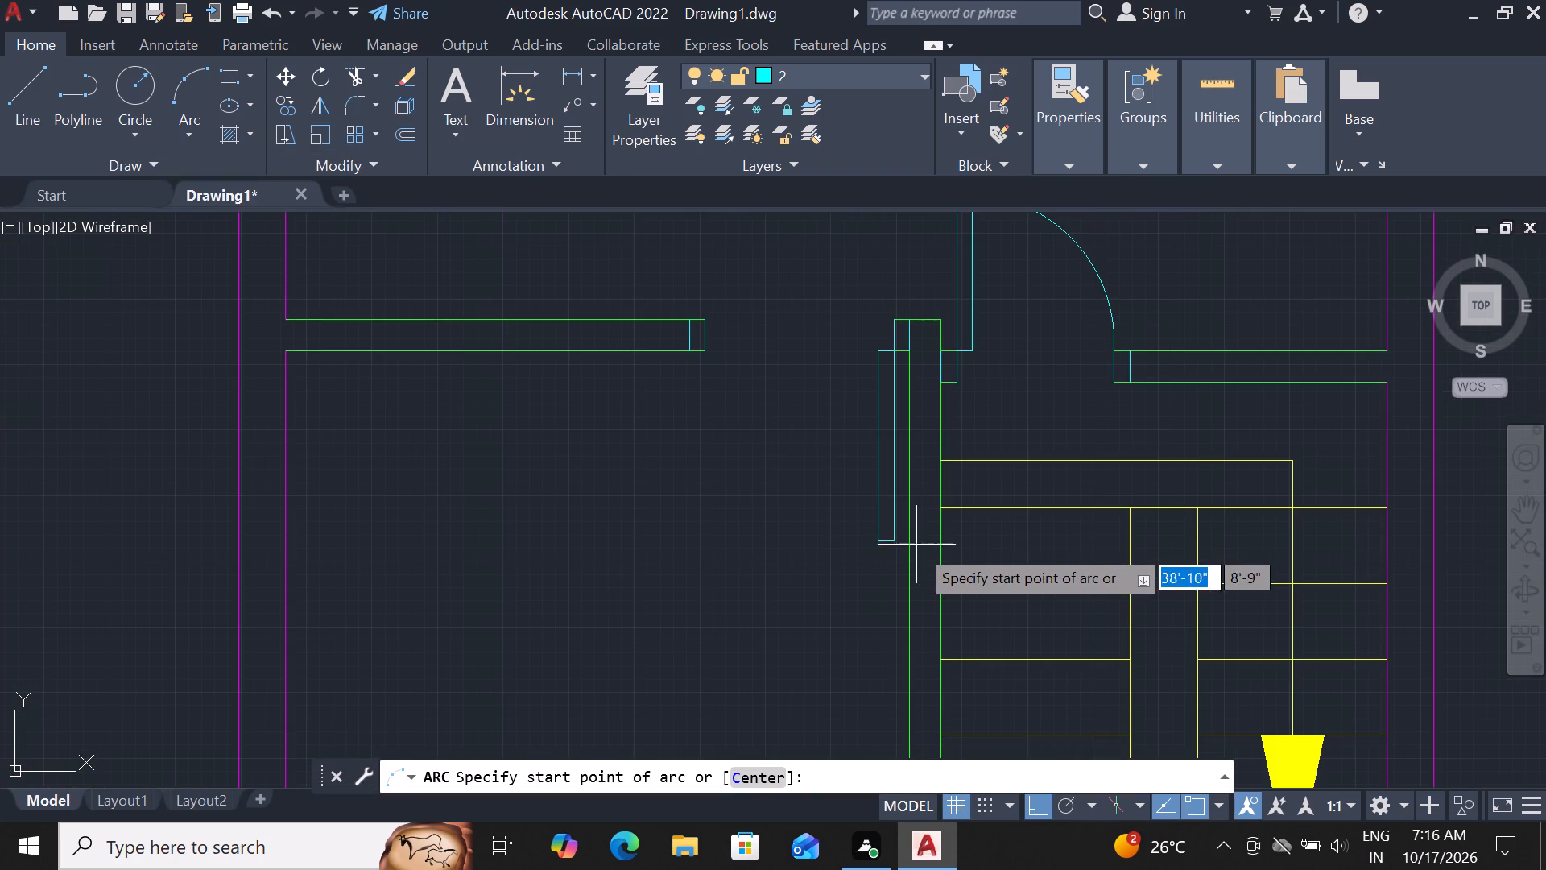
left_click(898, 541)
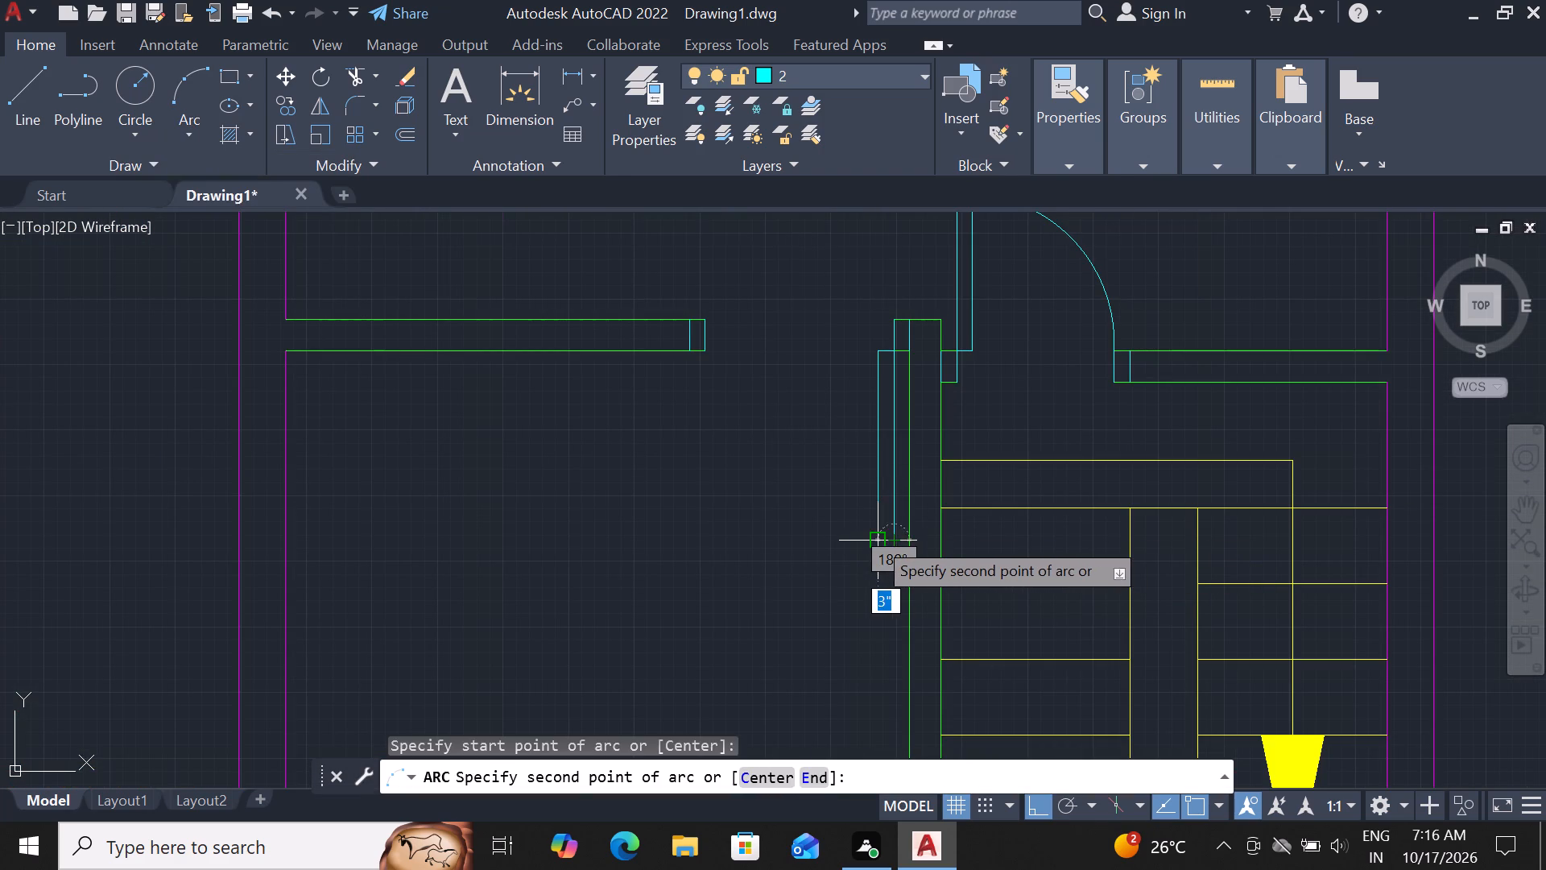
left_click(874, 538)
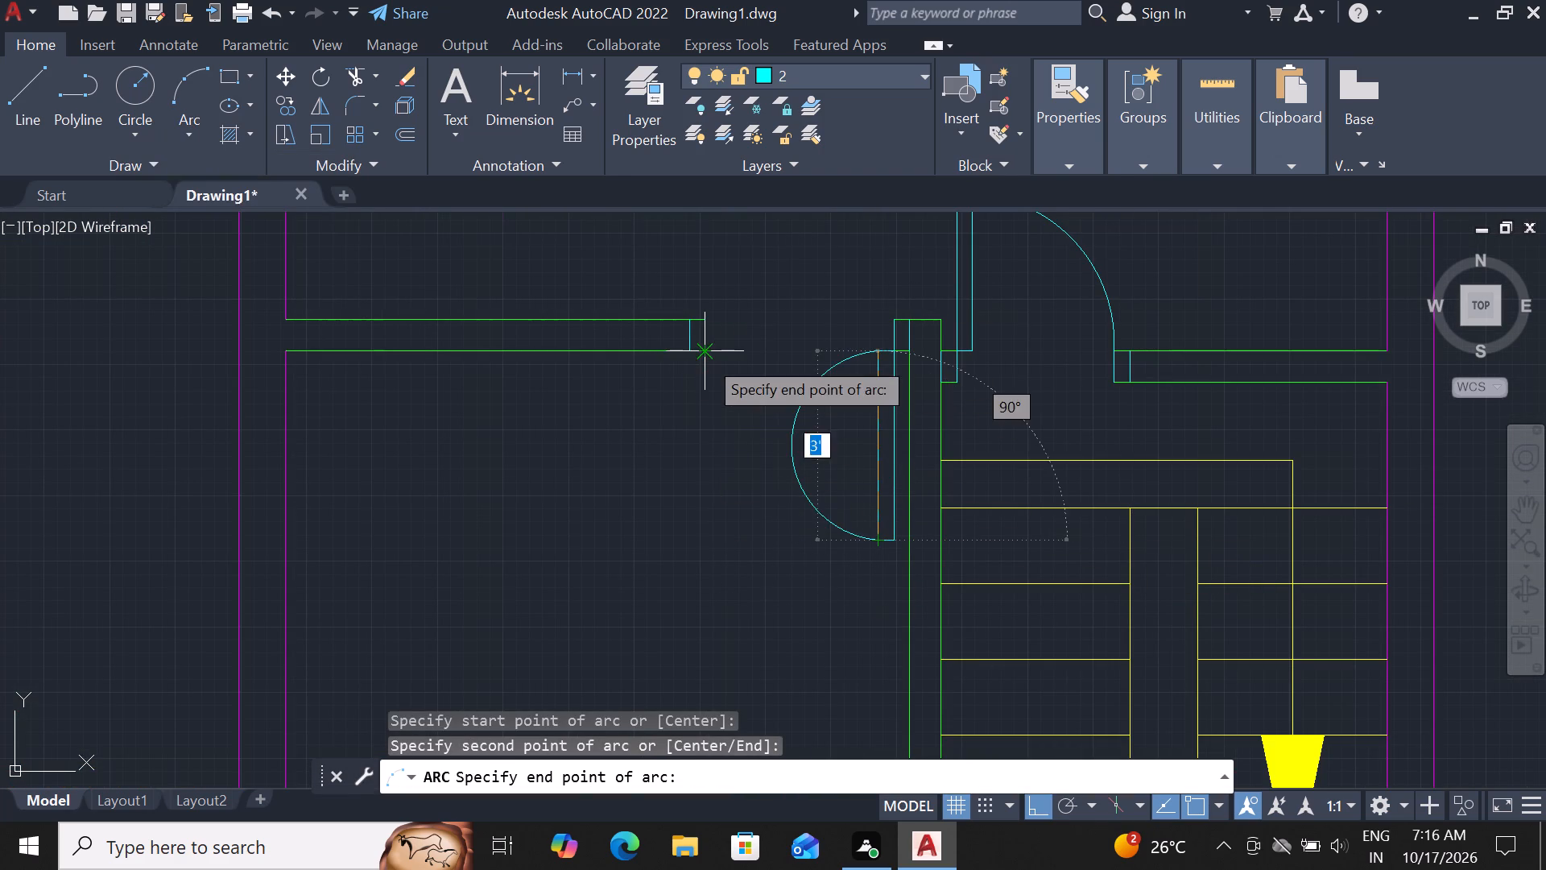
left_click(705, 357)
Erase the PARKING, 10'X15'6" and MAIN GATE texts from the first-floor plan.
scroll(737, 506, "down", 4)
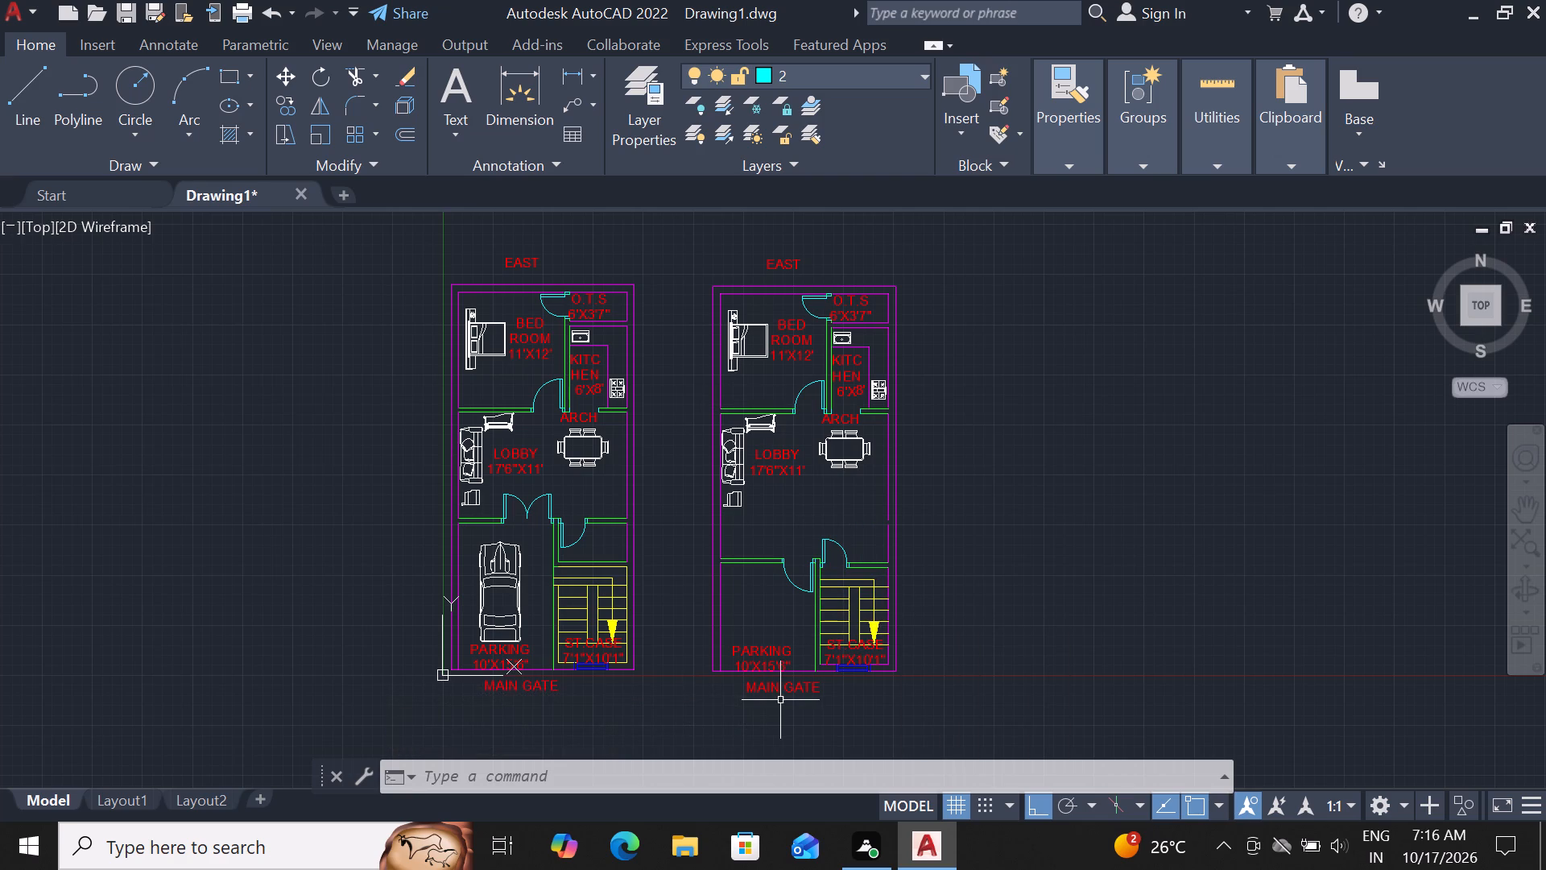
scroll(780, 702, "up", 2)
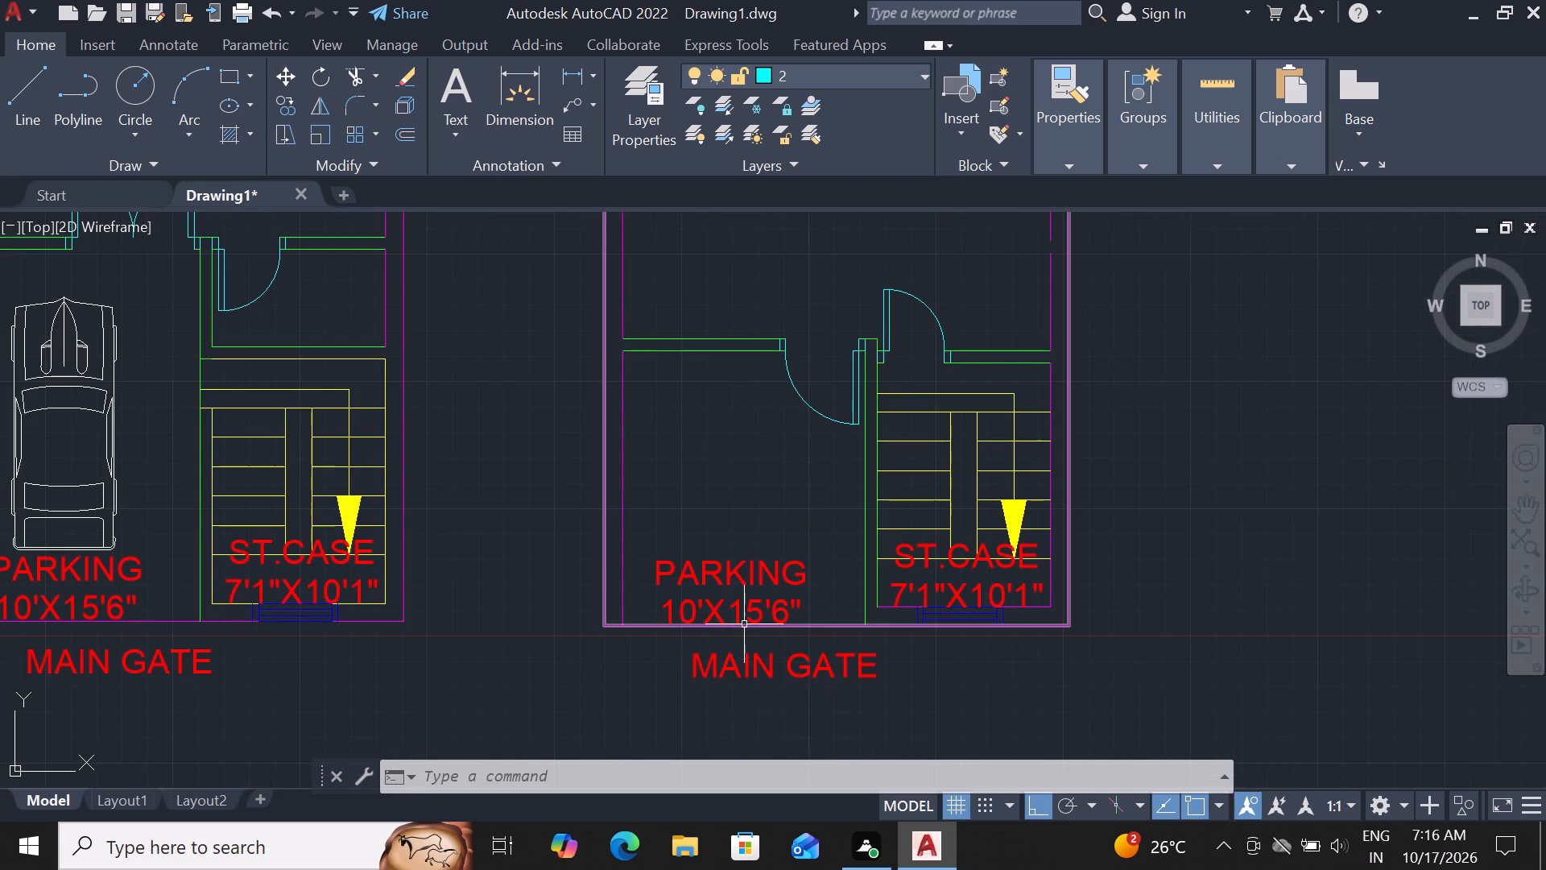
key("Escape")
left_click(750, 571)
left_click(750, 615)
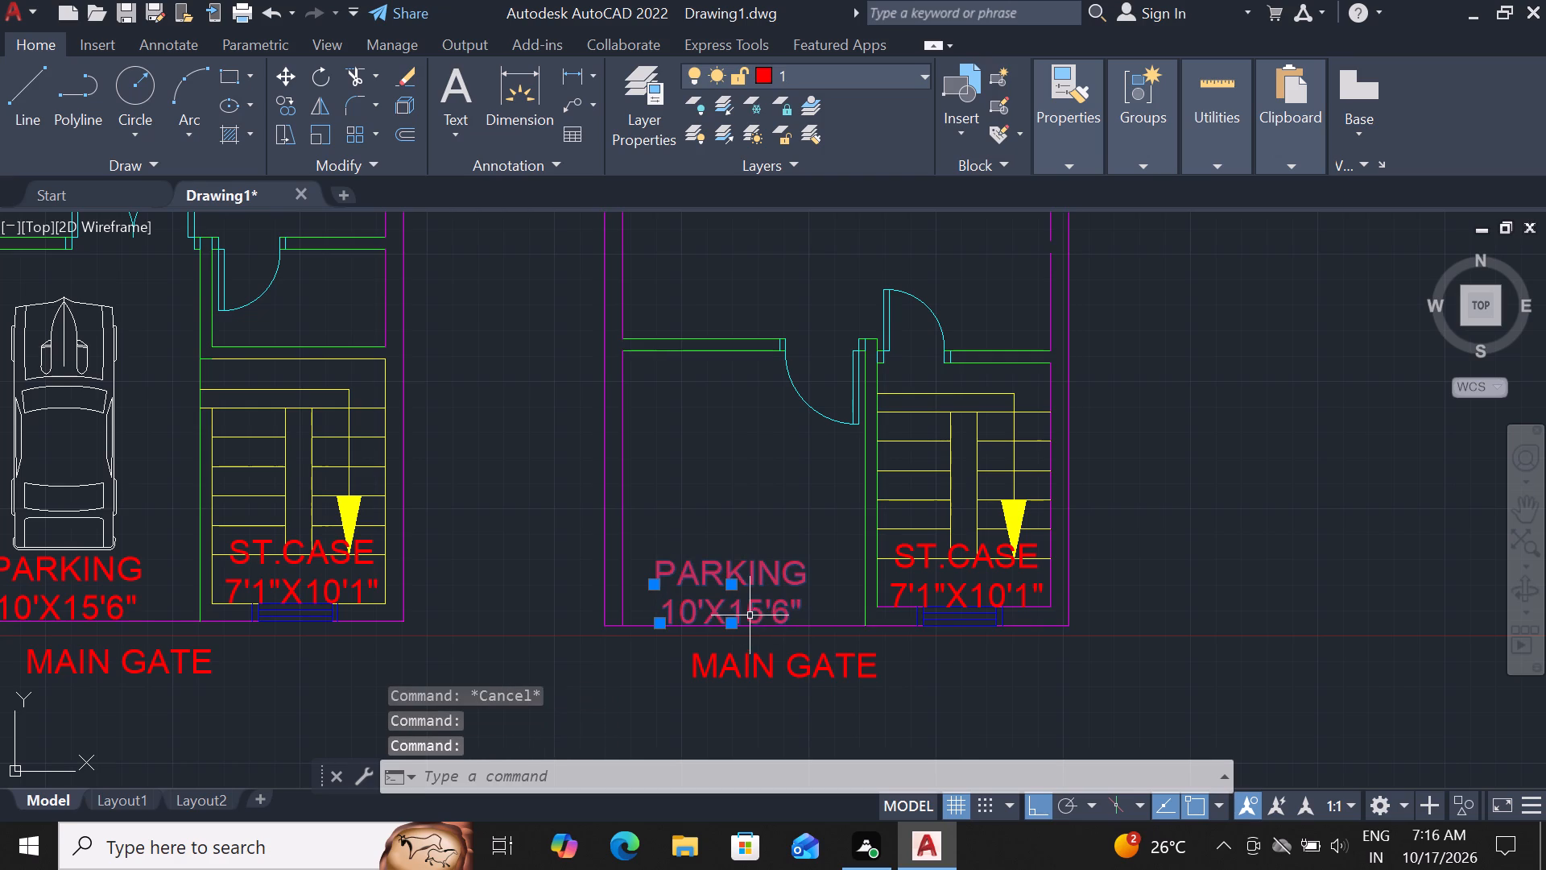
left_click(750, 665)
key("Delete")
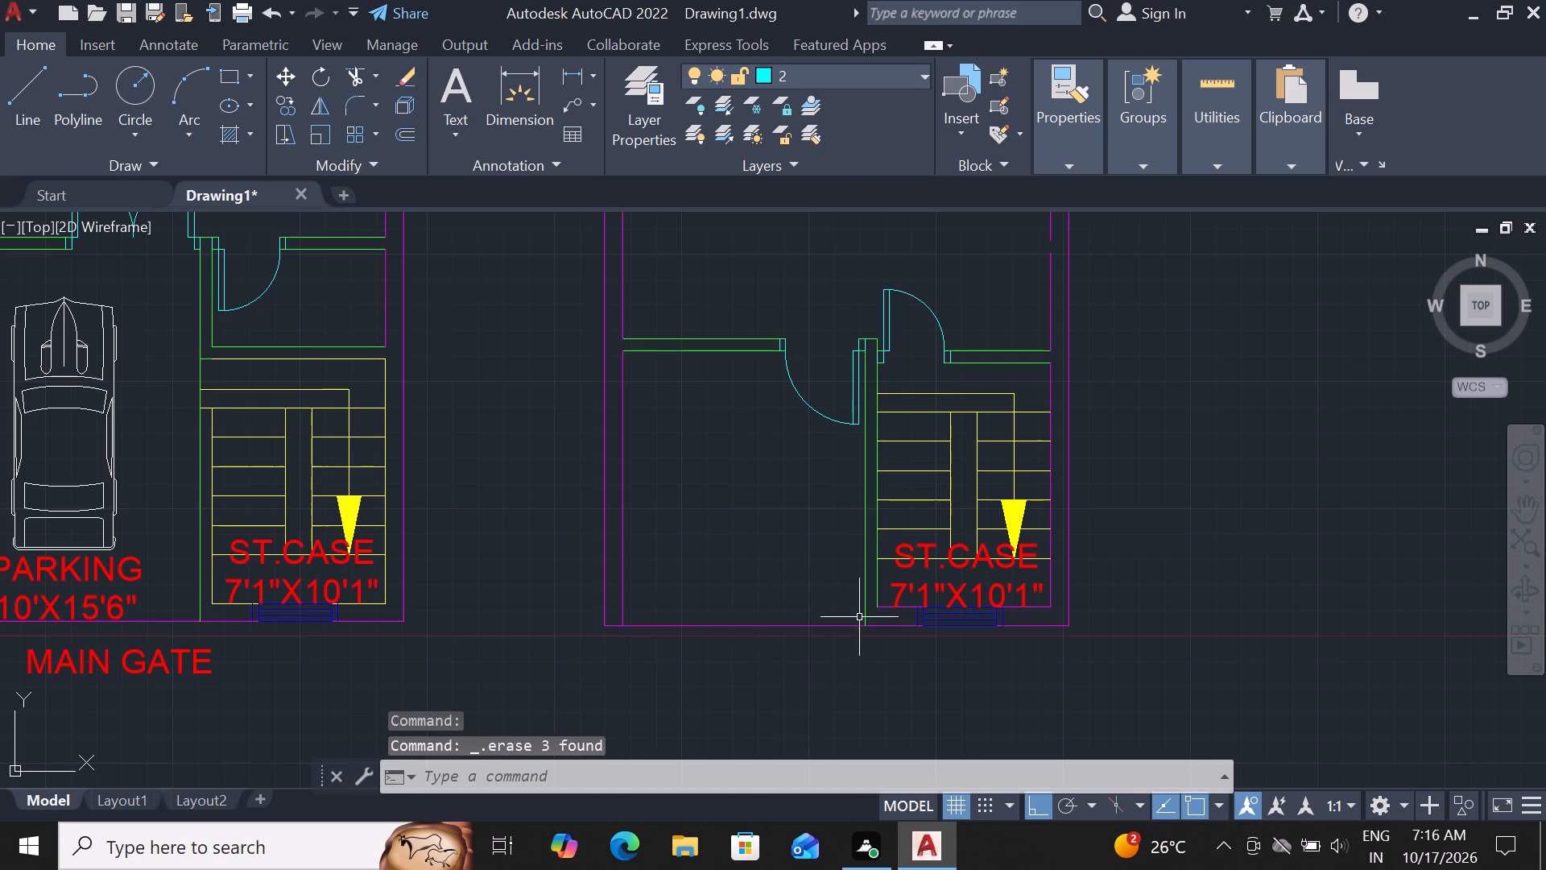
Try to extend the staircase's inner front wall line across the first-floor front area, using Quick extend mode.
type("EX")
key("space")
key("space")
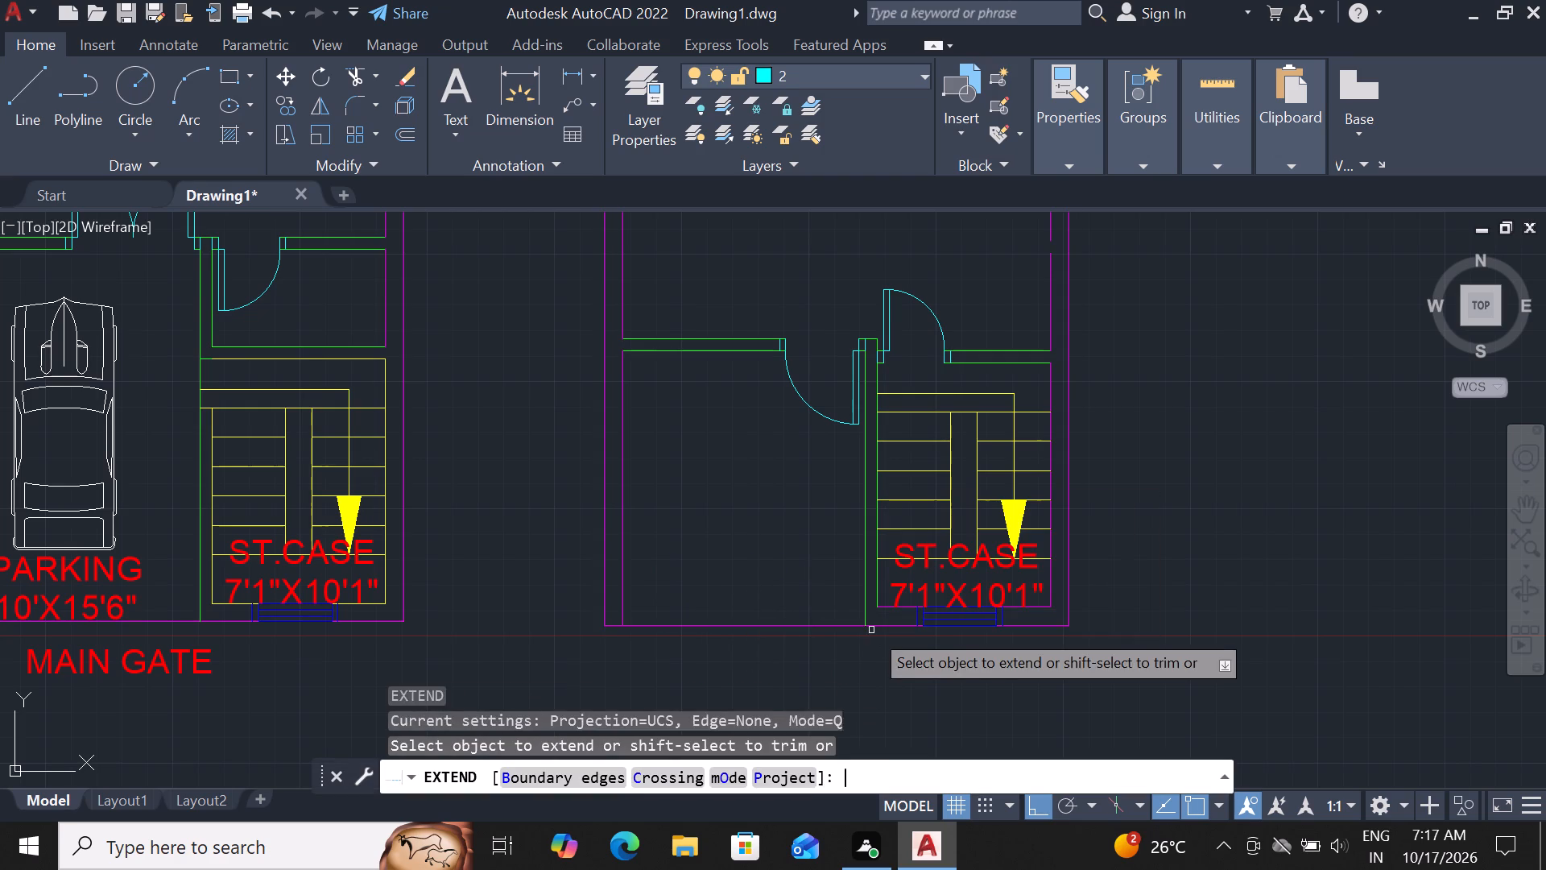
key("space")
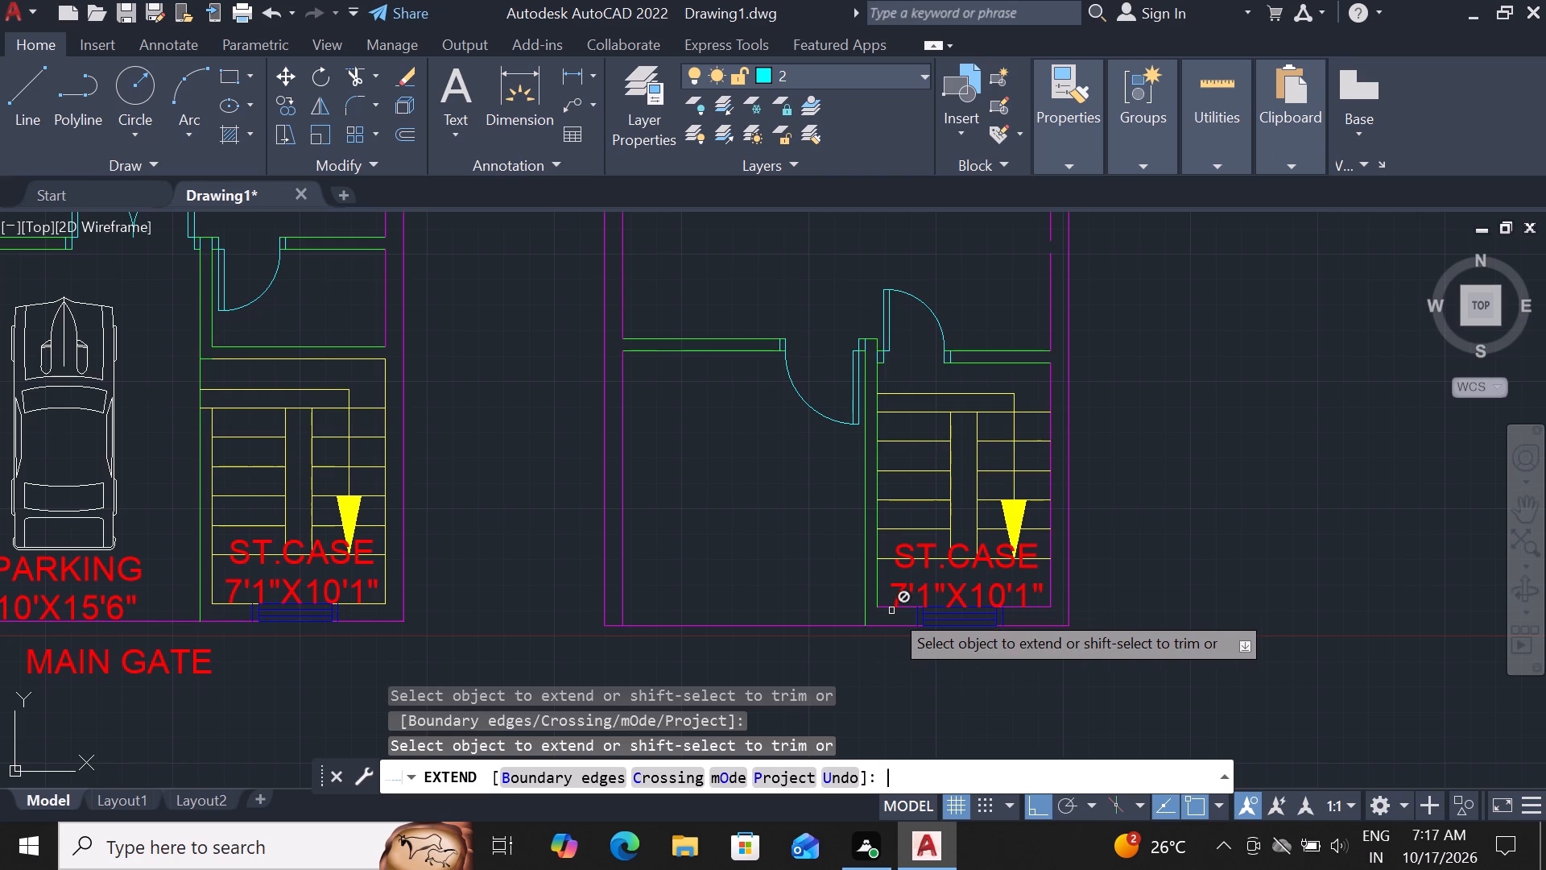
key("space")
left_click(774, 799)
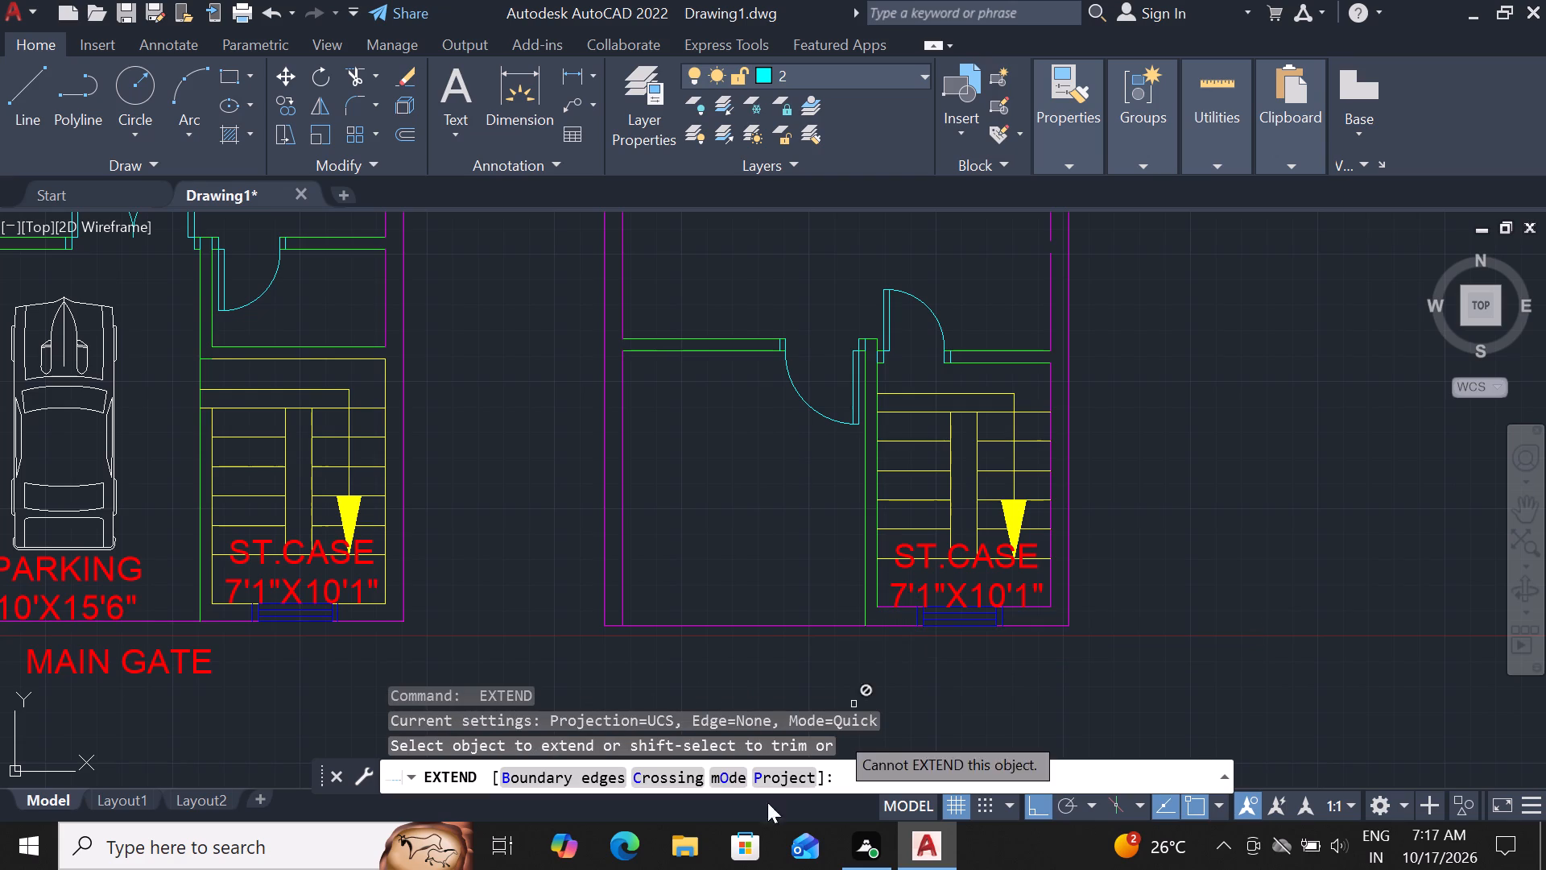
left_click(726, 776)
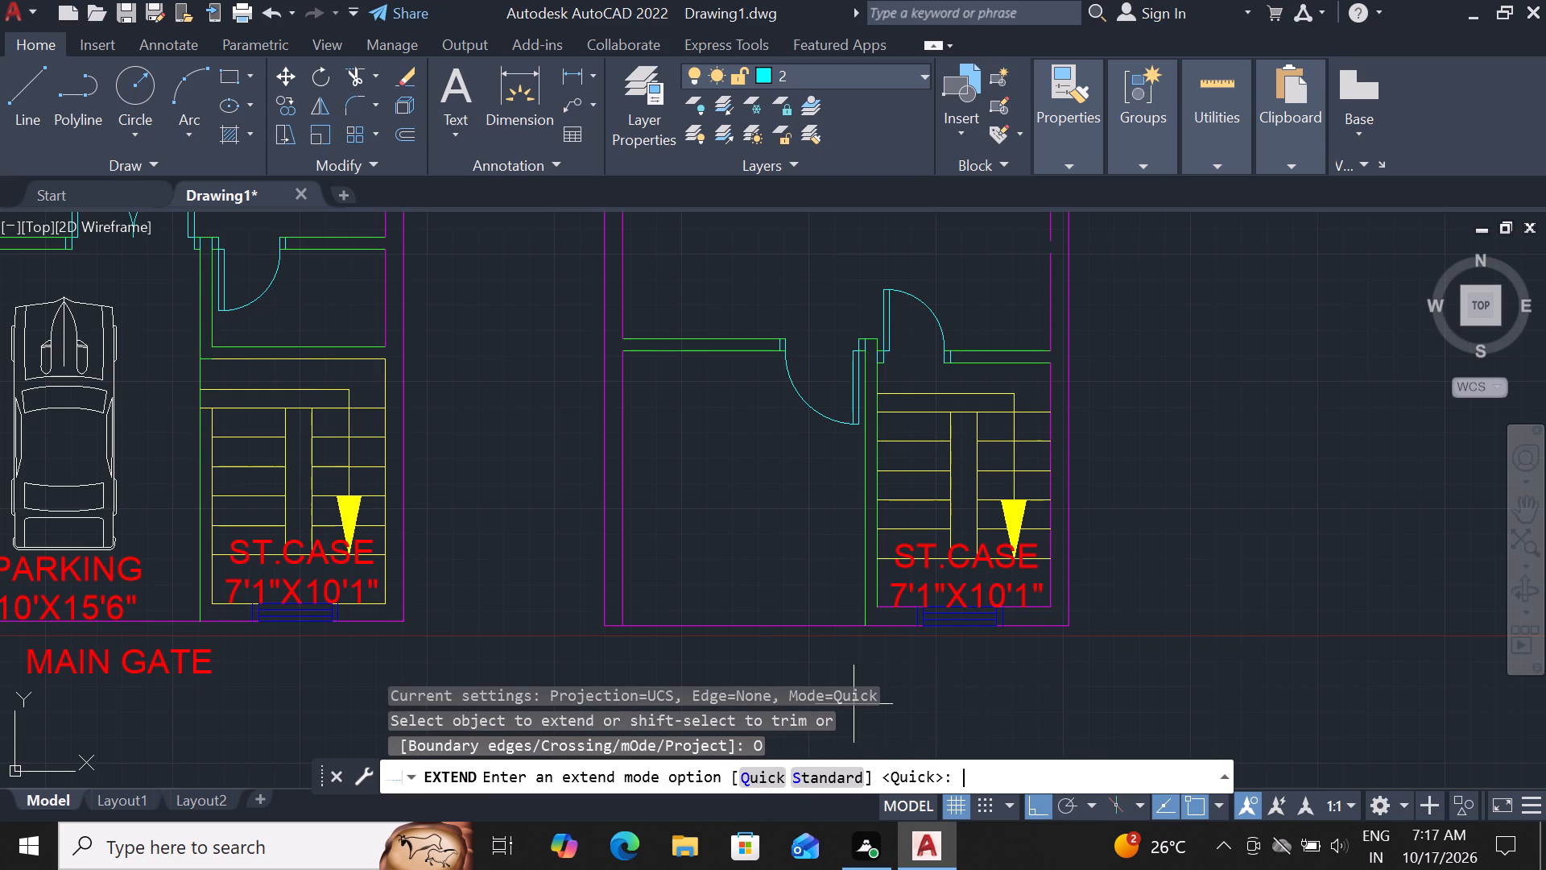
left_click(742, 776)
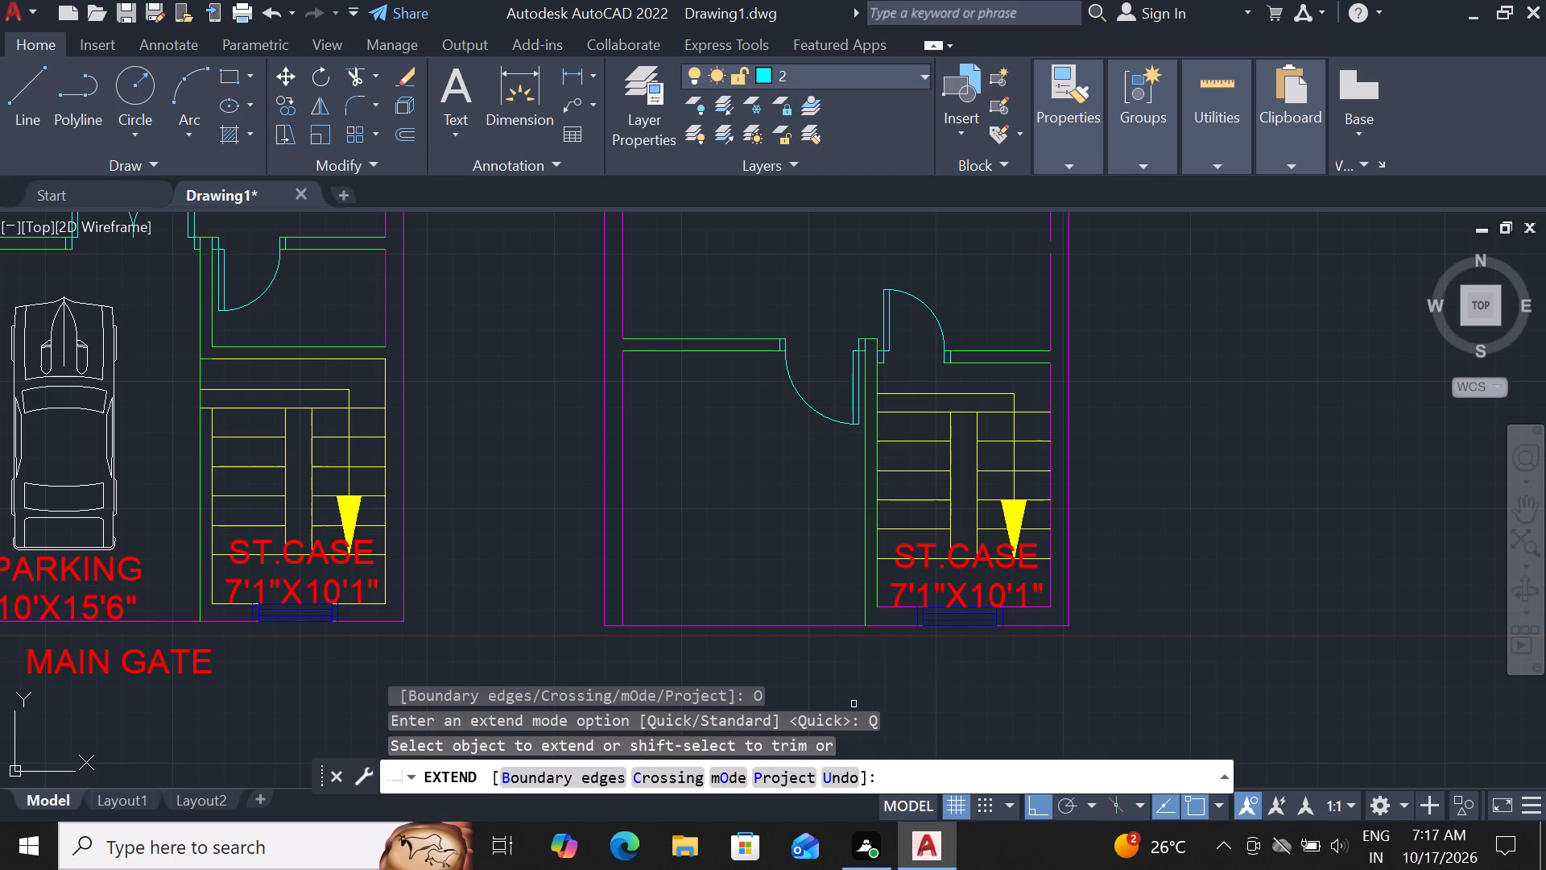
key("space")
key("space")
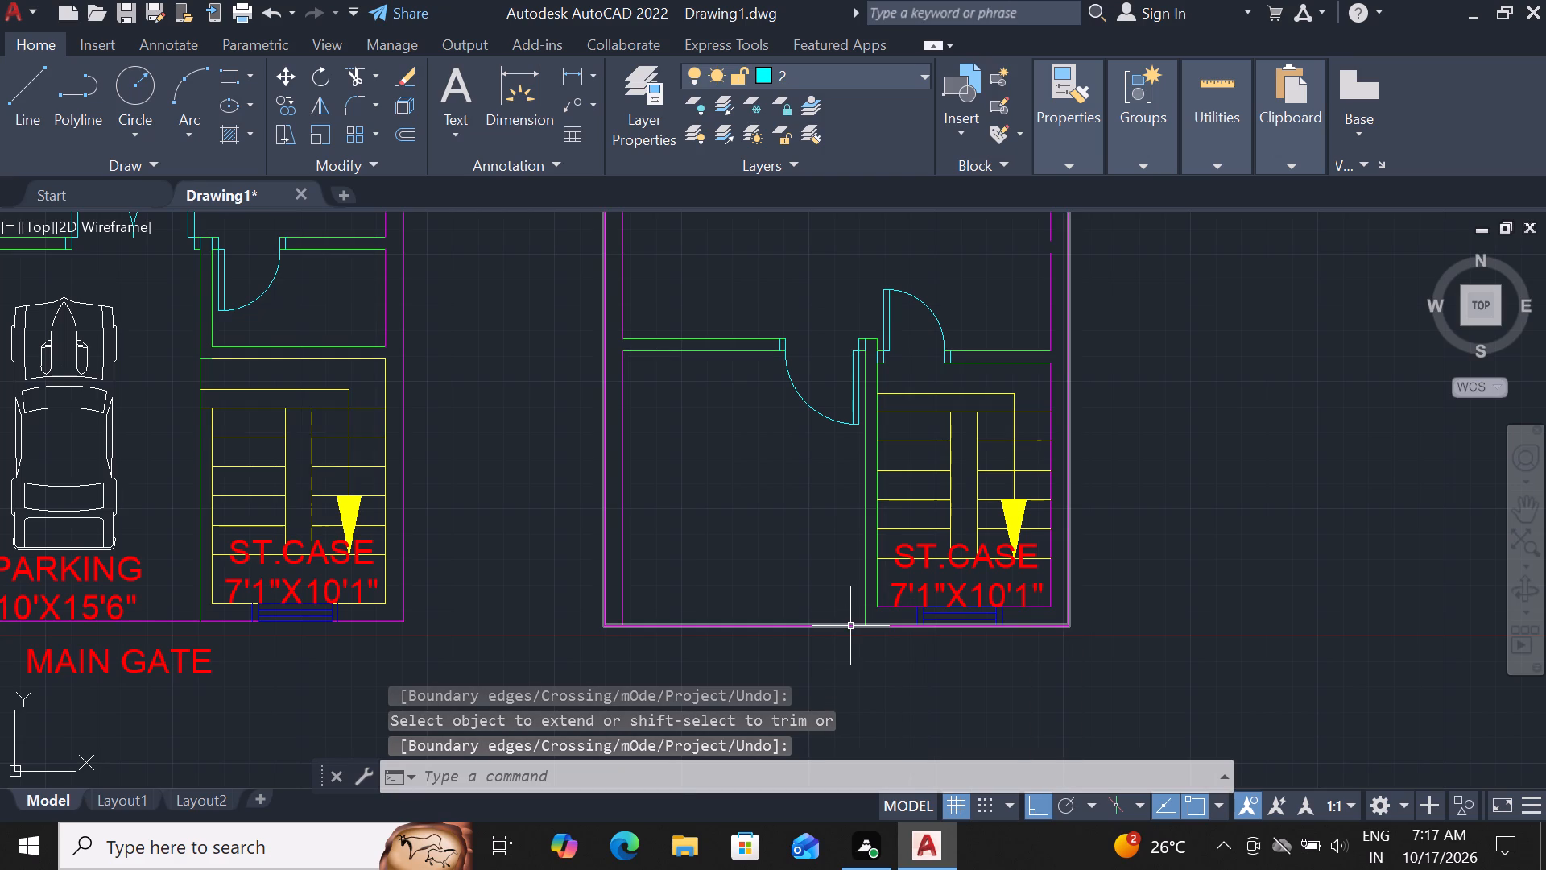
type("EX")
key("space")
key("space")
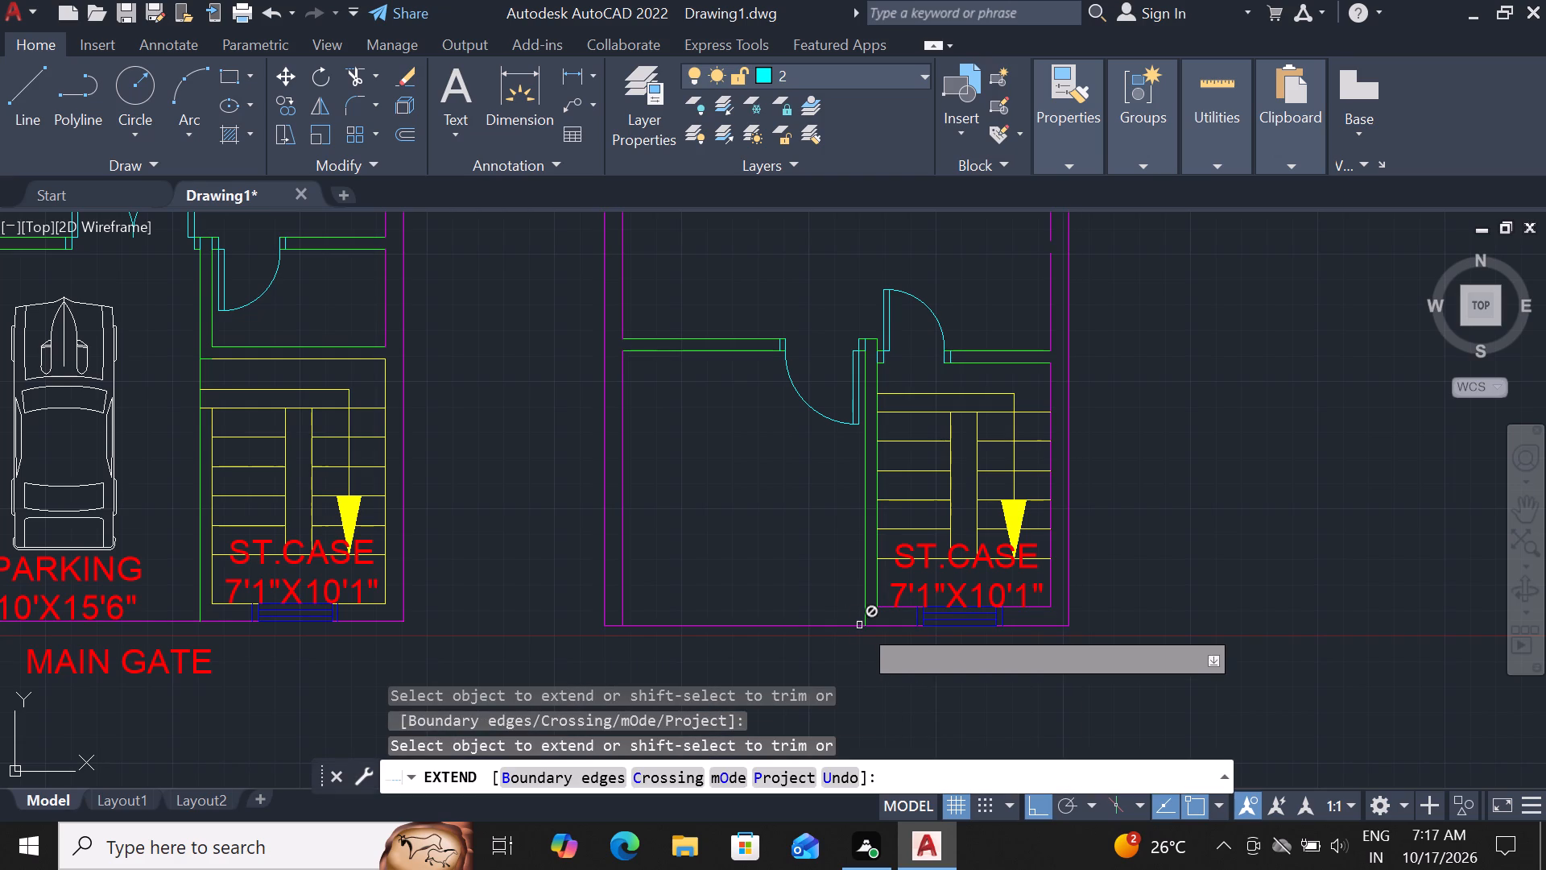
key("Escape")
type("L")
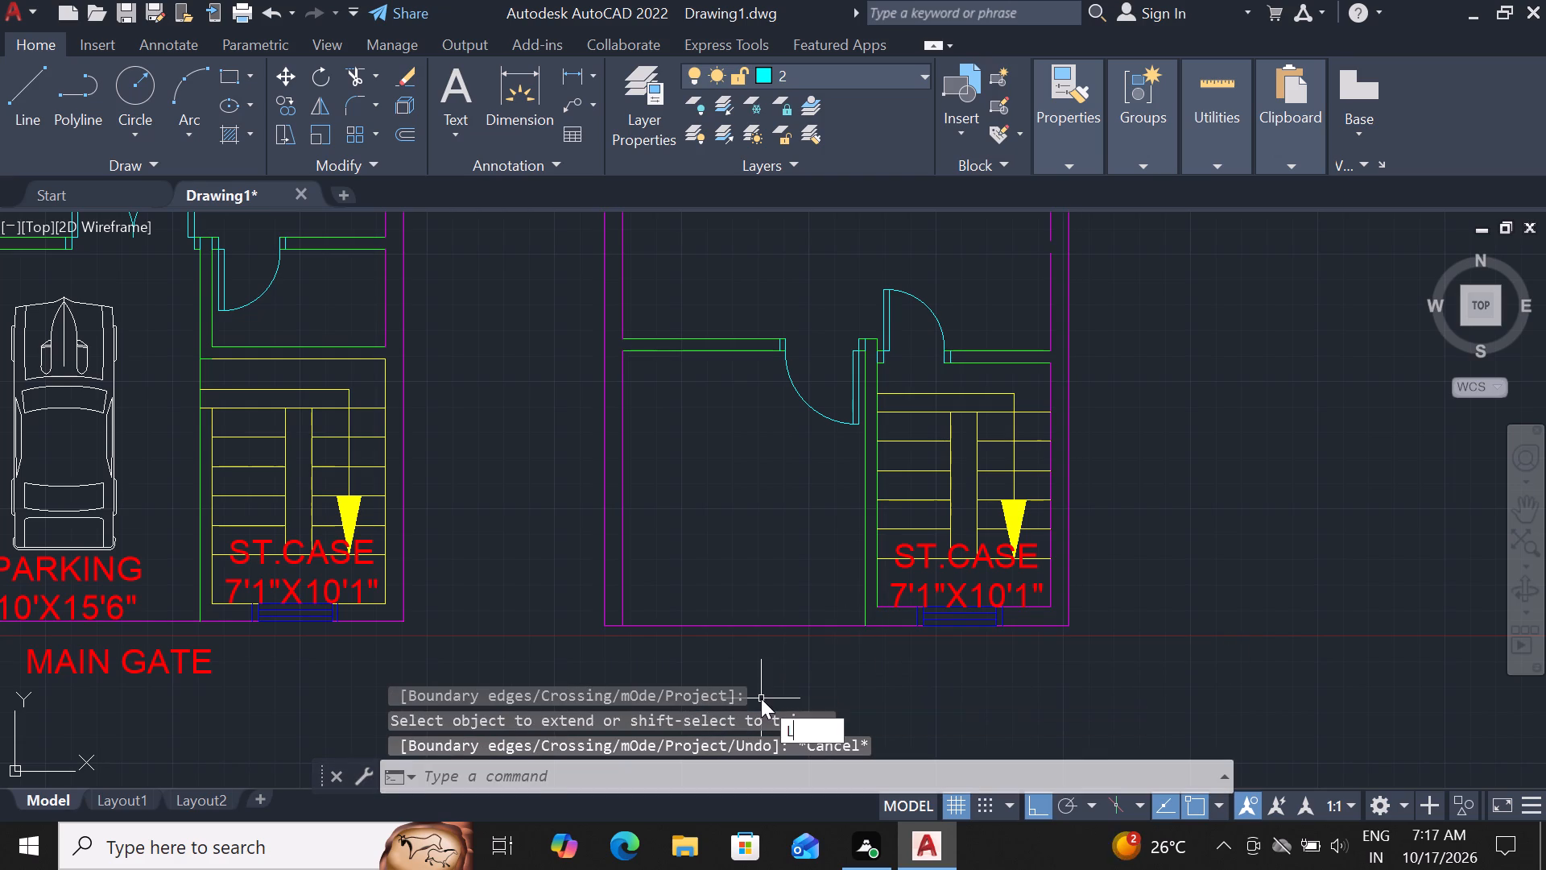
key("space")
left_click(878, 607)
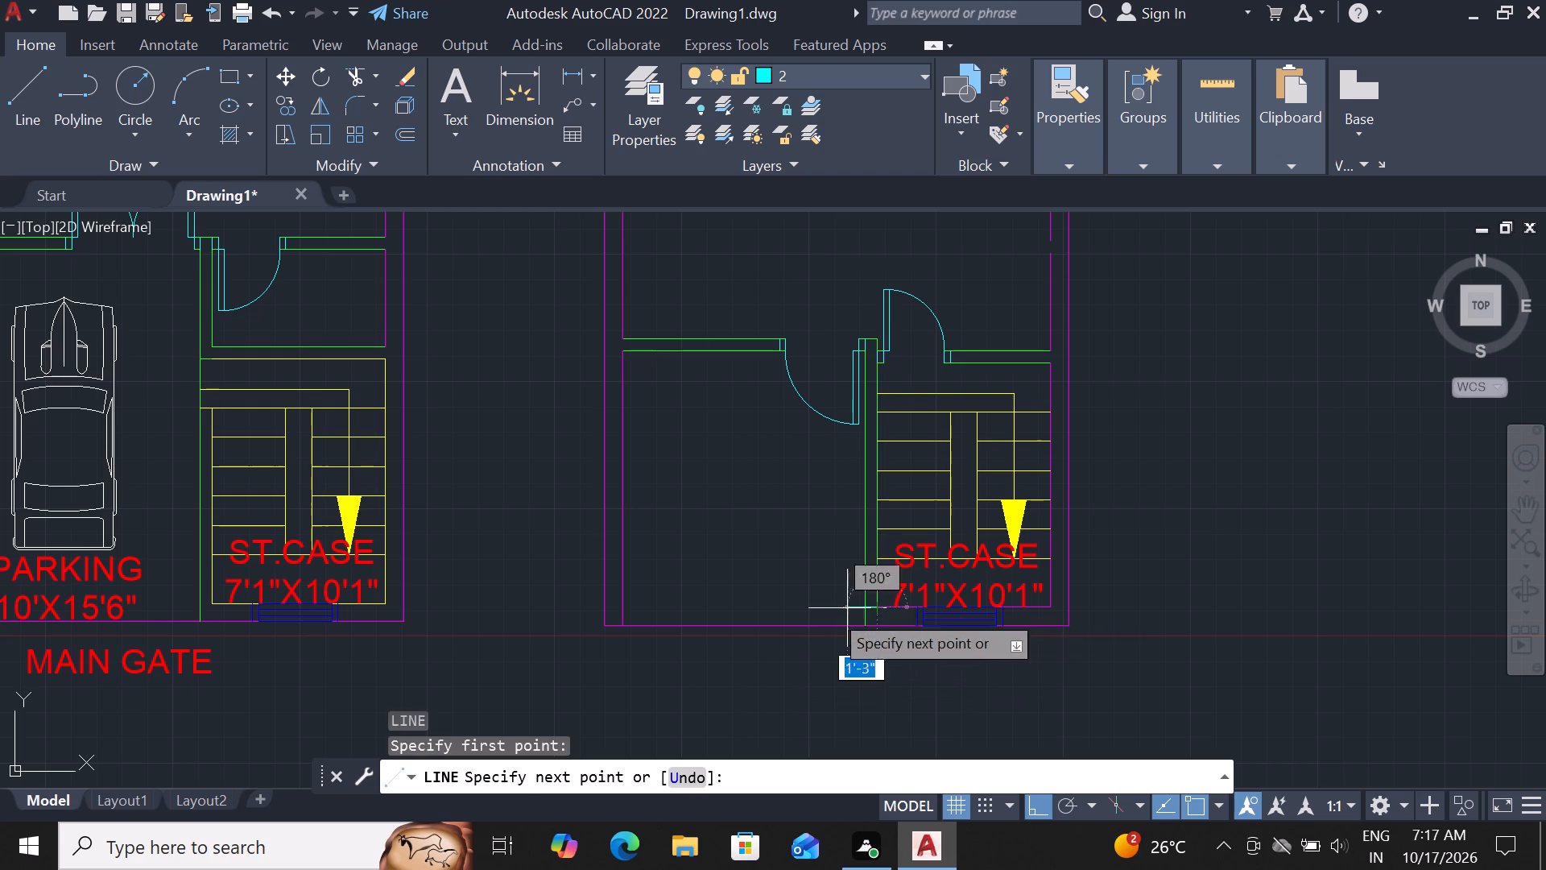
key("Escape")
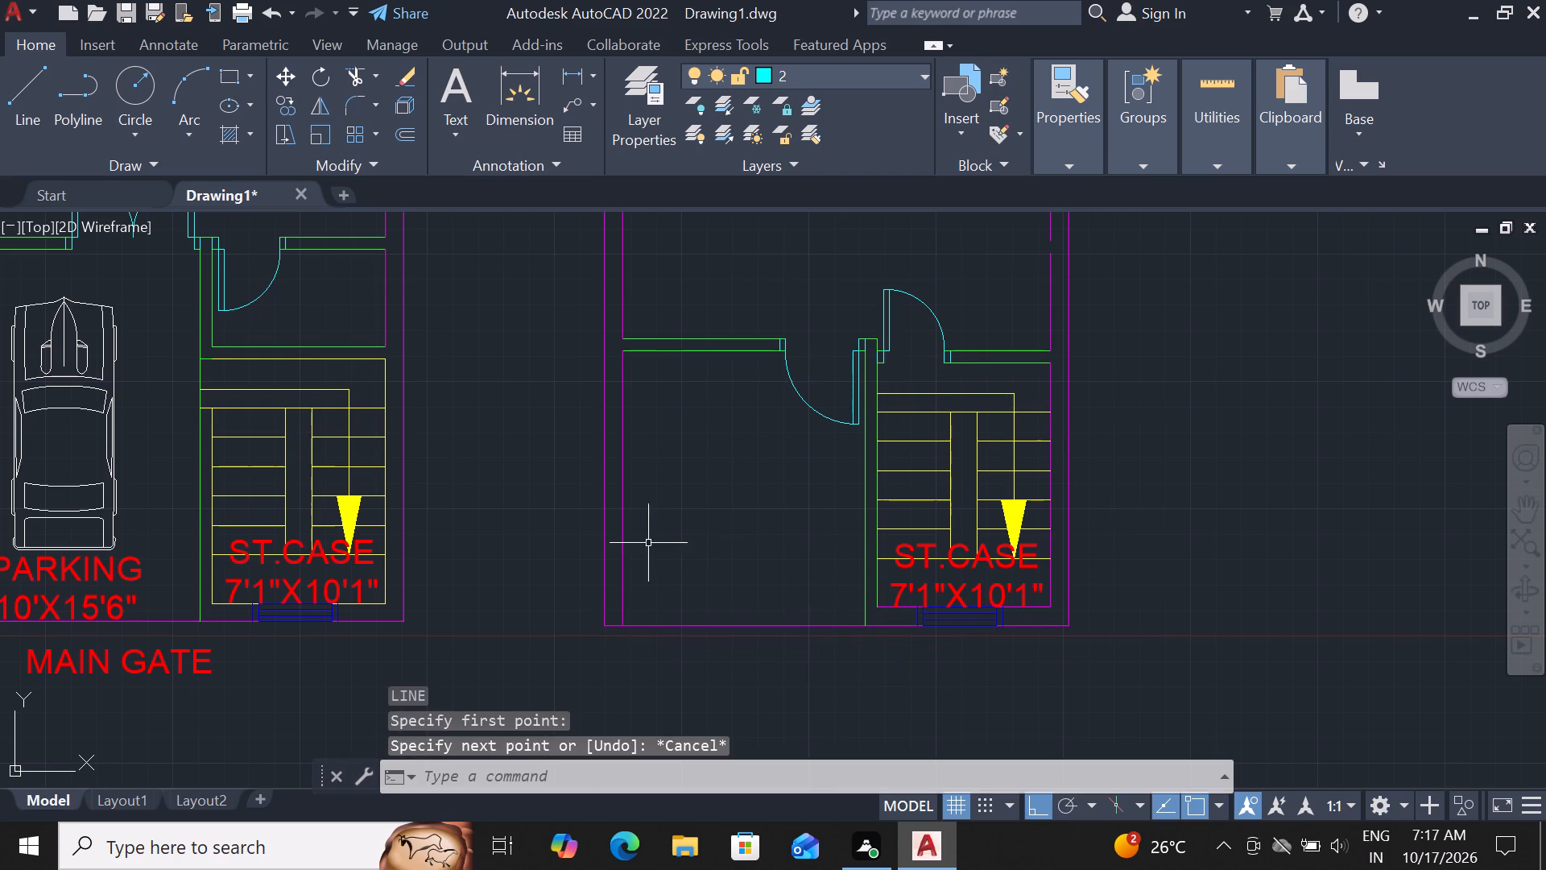
On layer 6, draw the first-floor inner front wall line from the staircase's inner front corner to the opposite side wall's inner line.
left_click(924, 77)
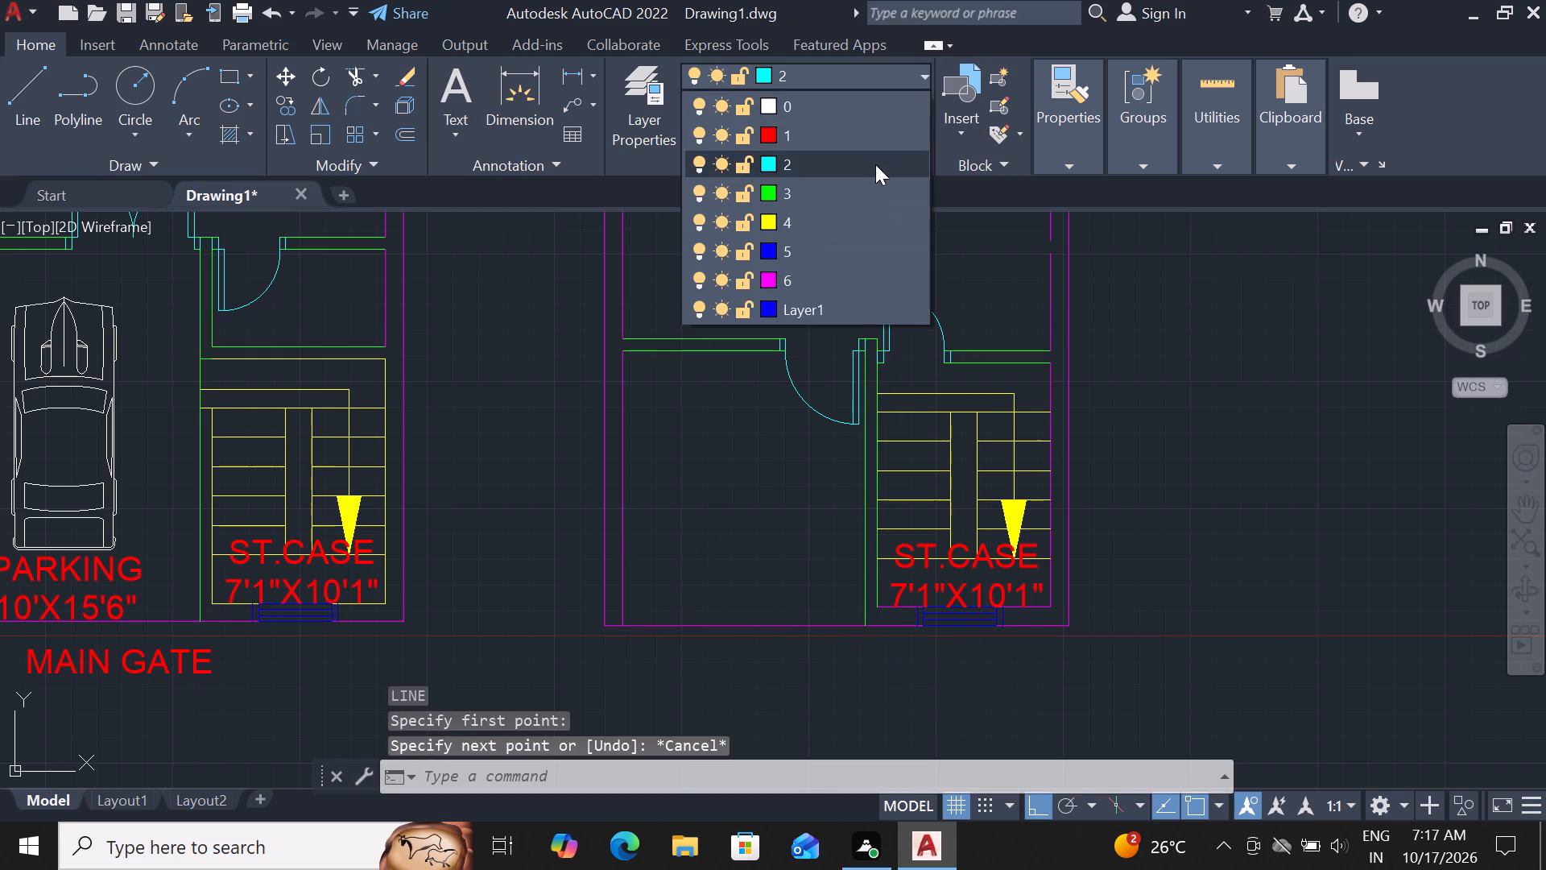
left_click(841, 283)
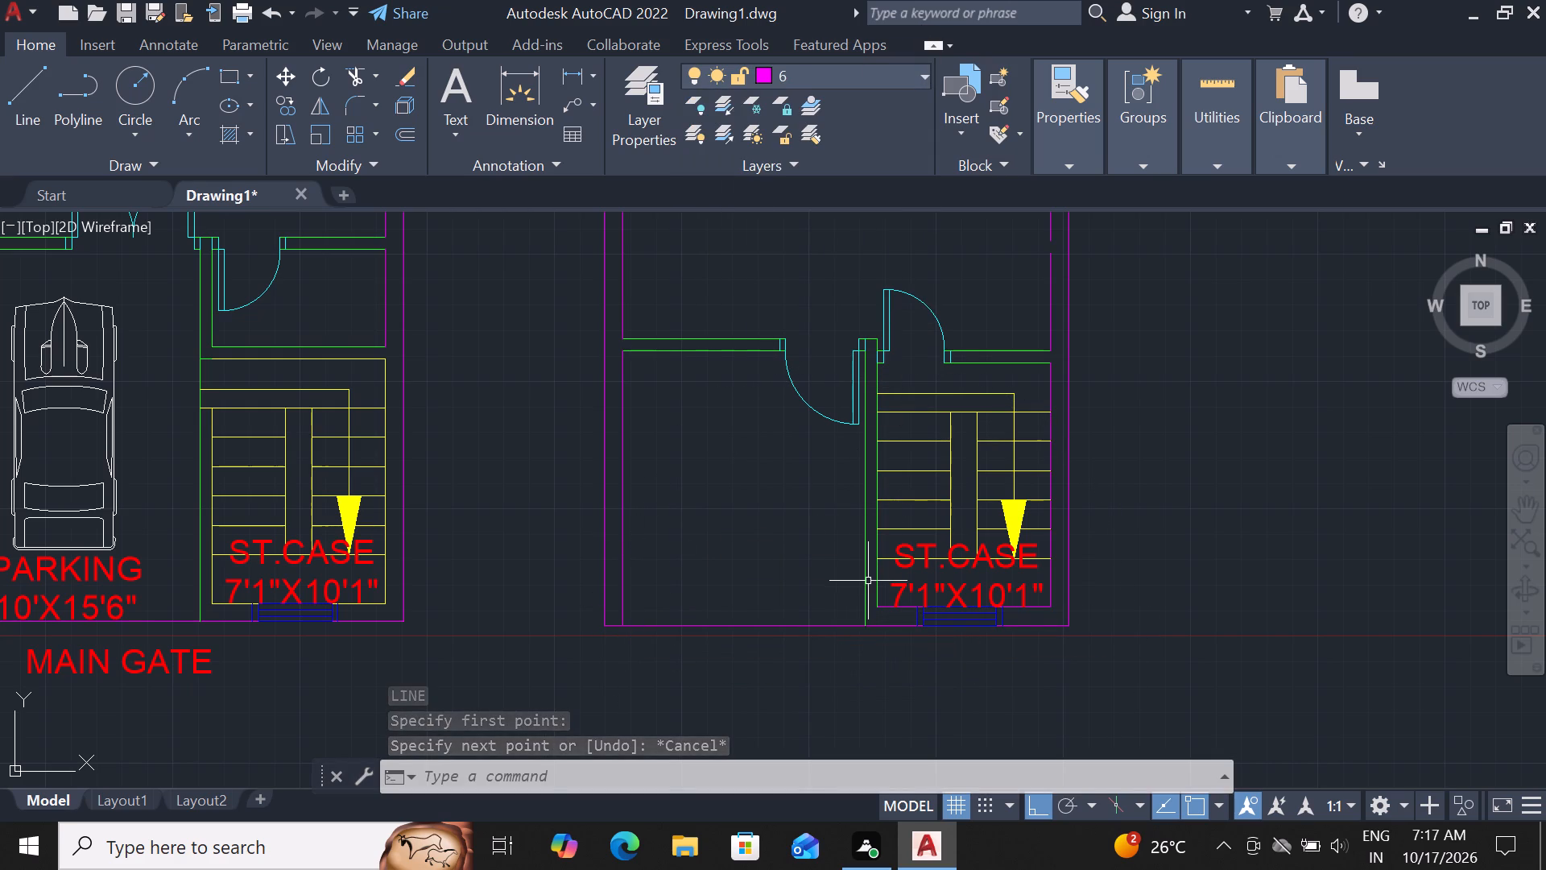
key("l")
key("space")
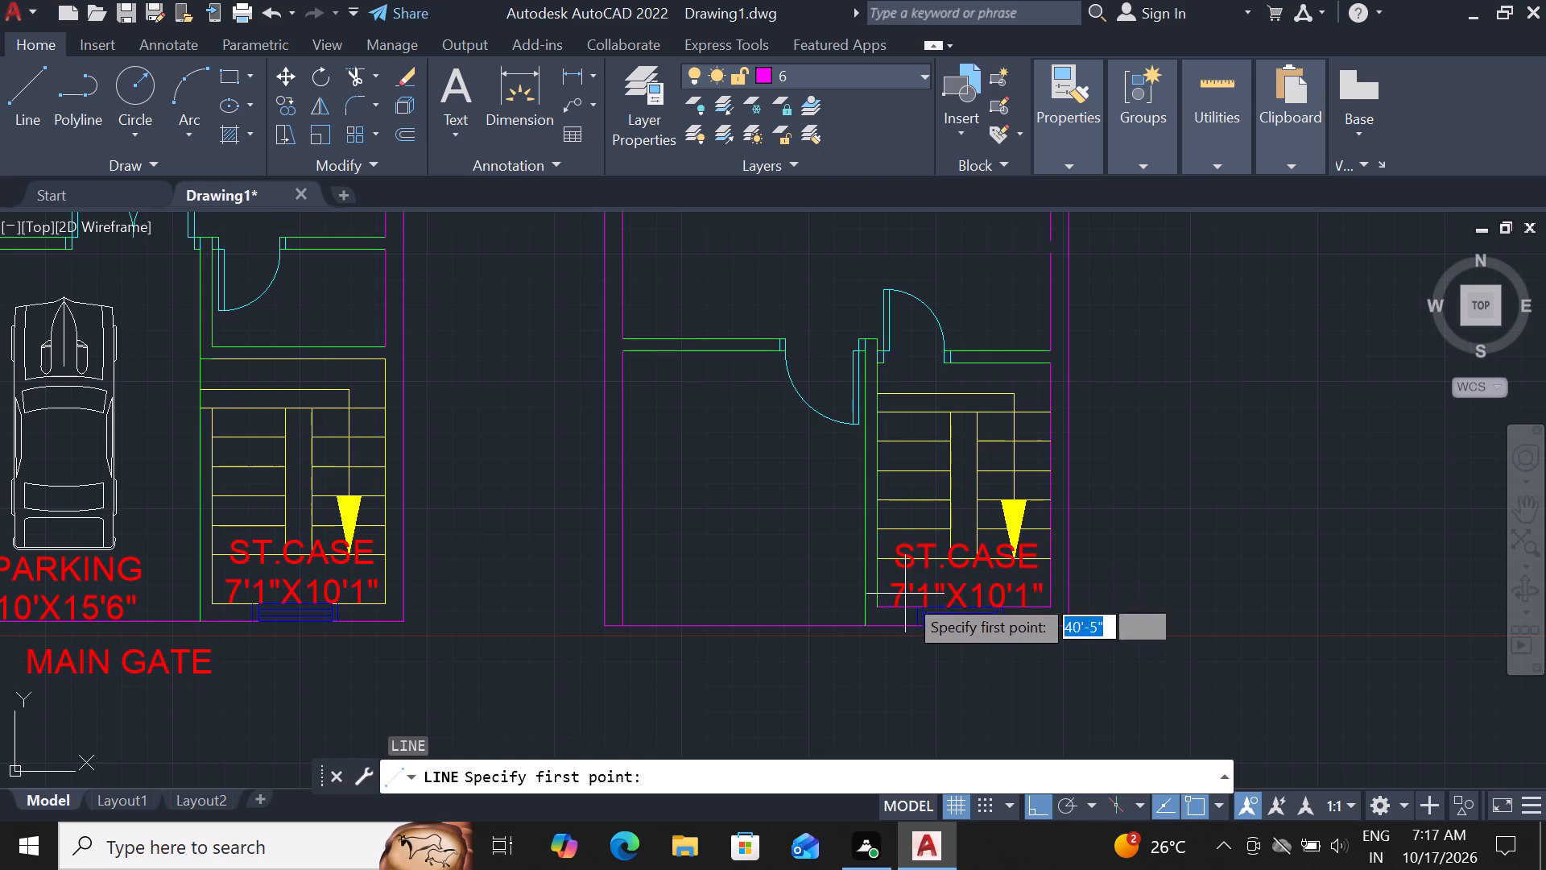
scroll(892, 602, "up", 2)
left_click(845, 611)
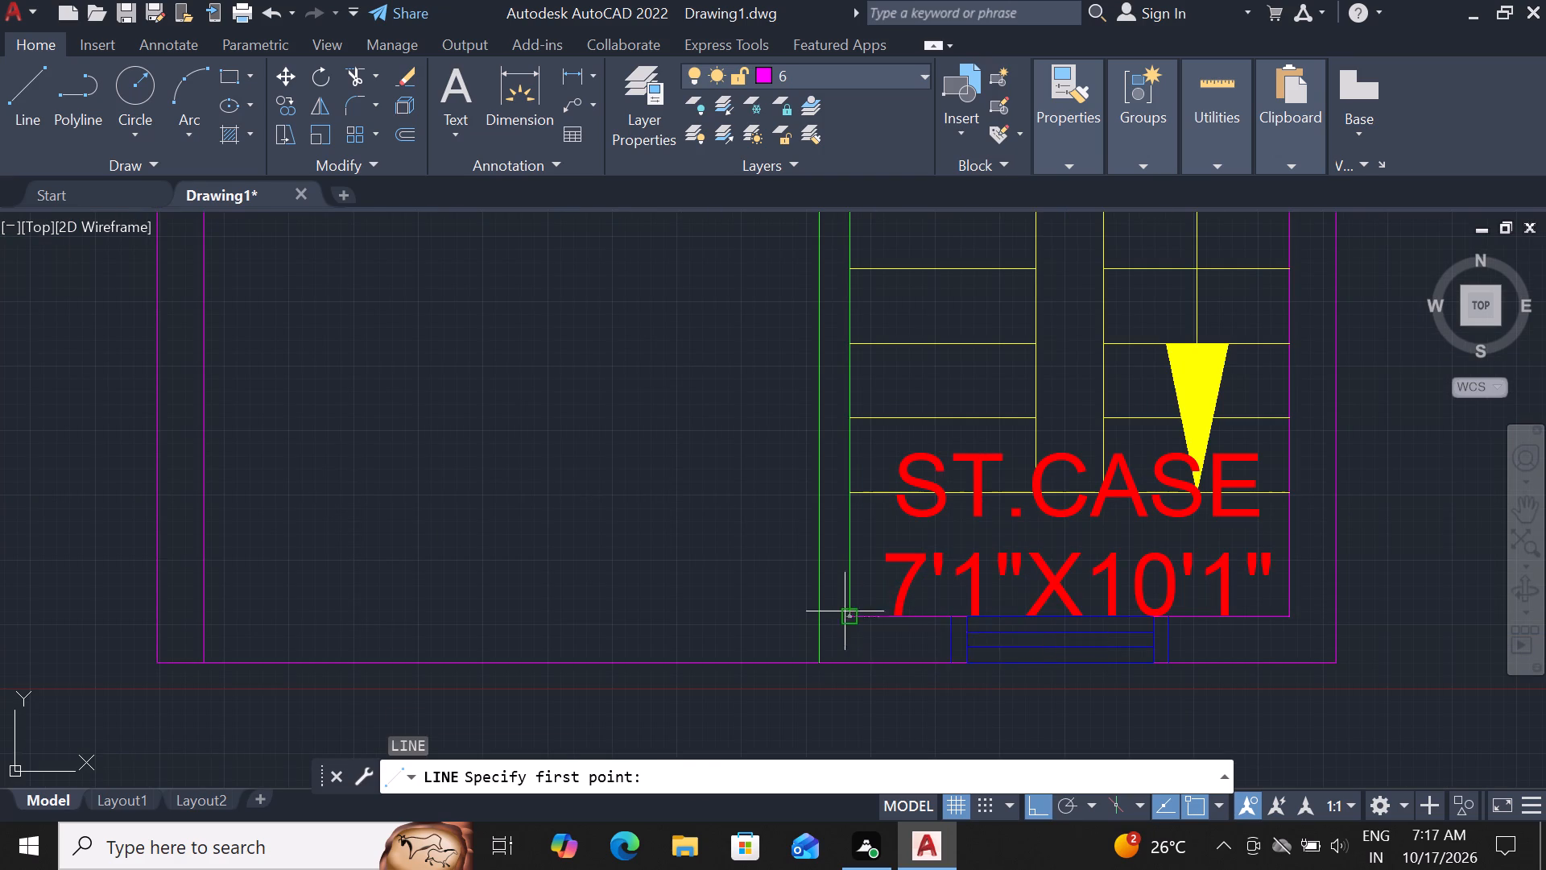
left_click(205, 623)
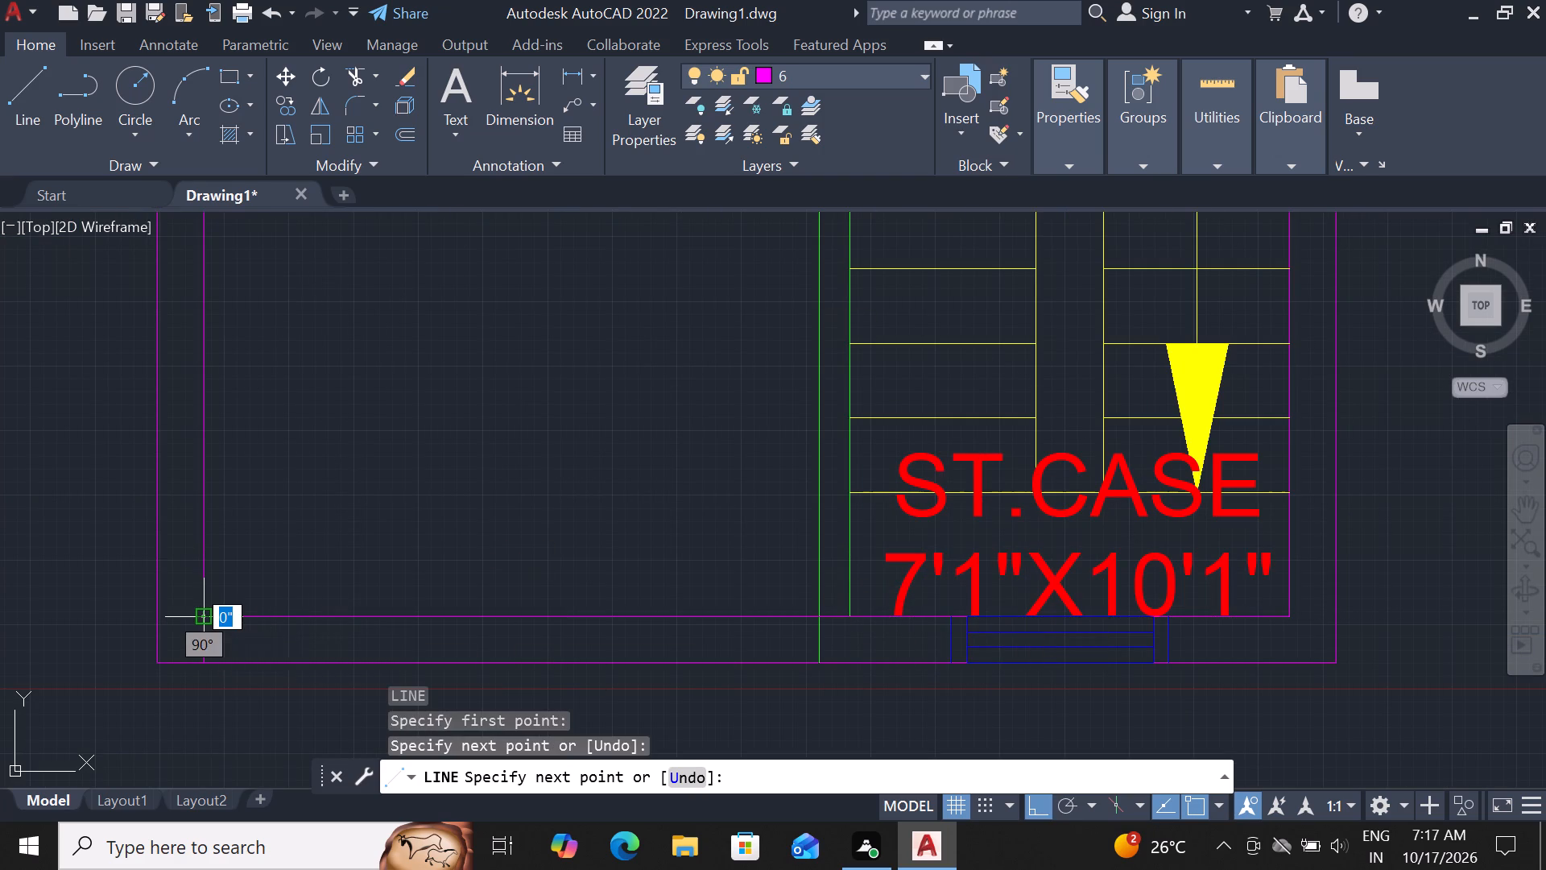
key("Escape")
Trim the side wall's inner line where it overruns the new inner front wall line, using Quick trim mode.
type("TR")
key("space")
key("space")
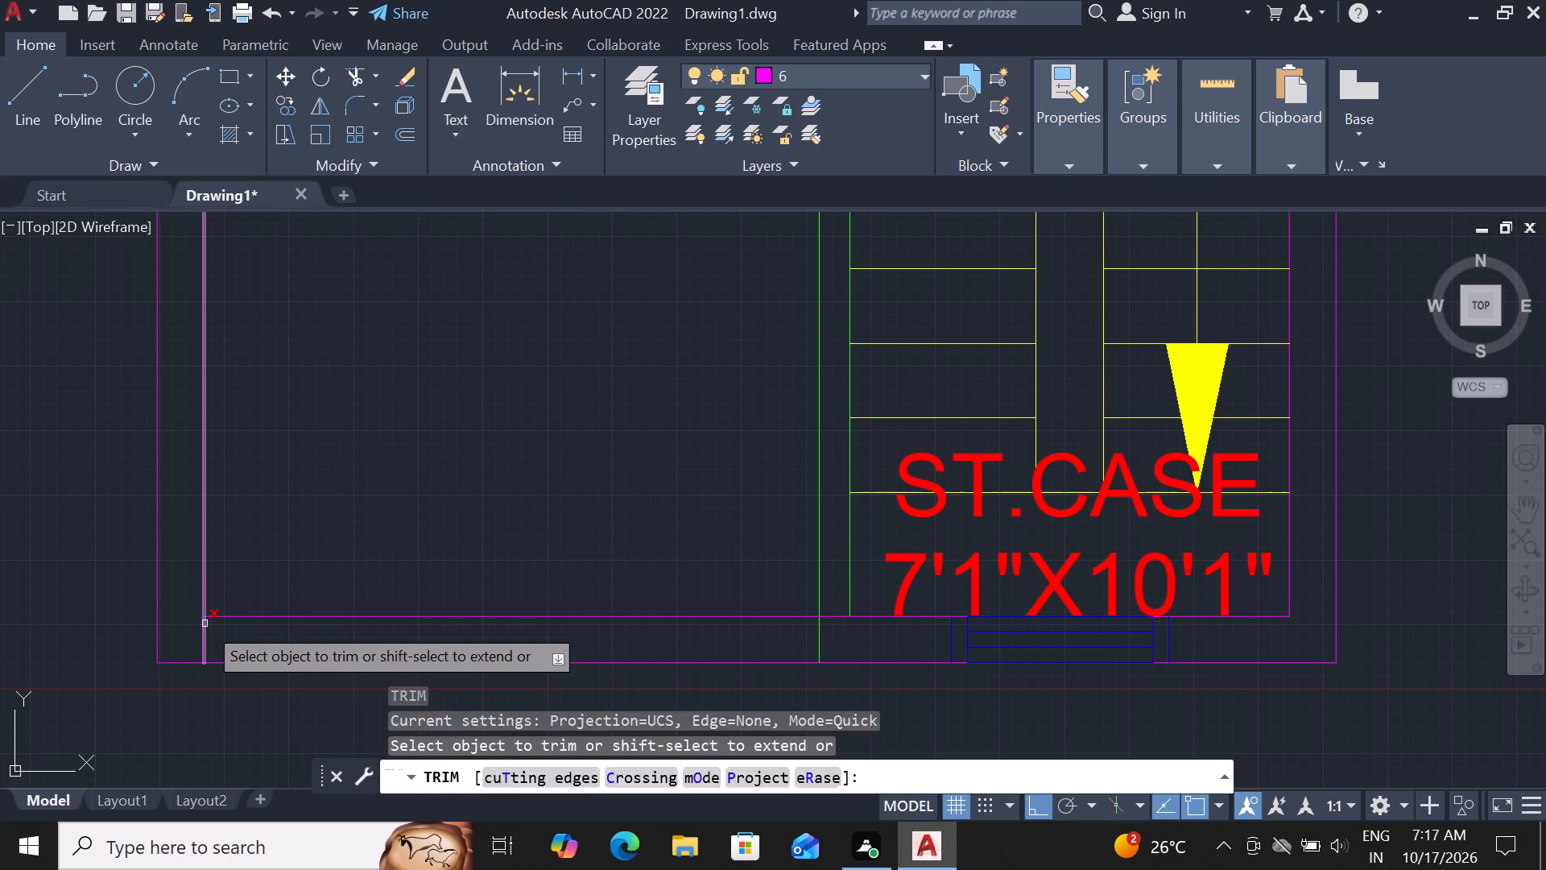
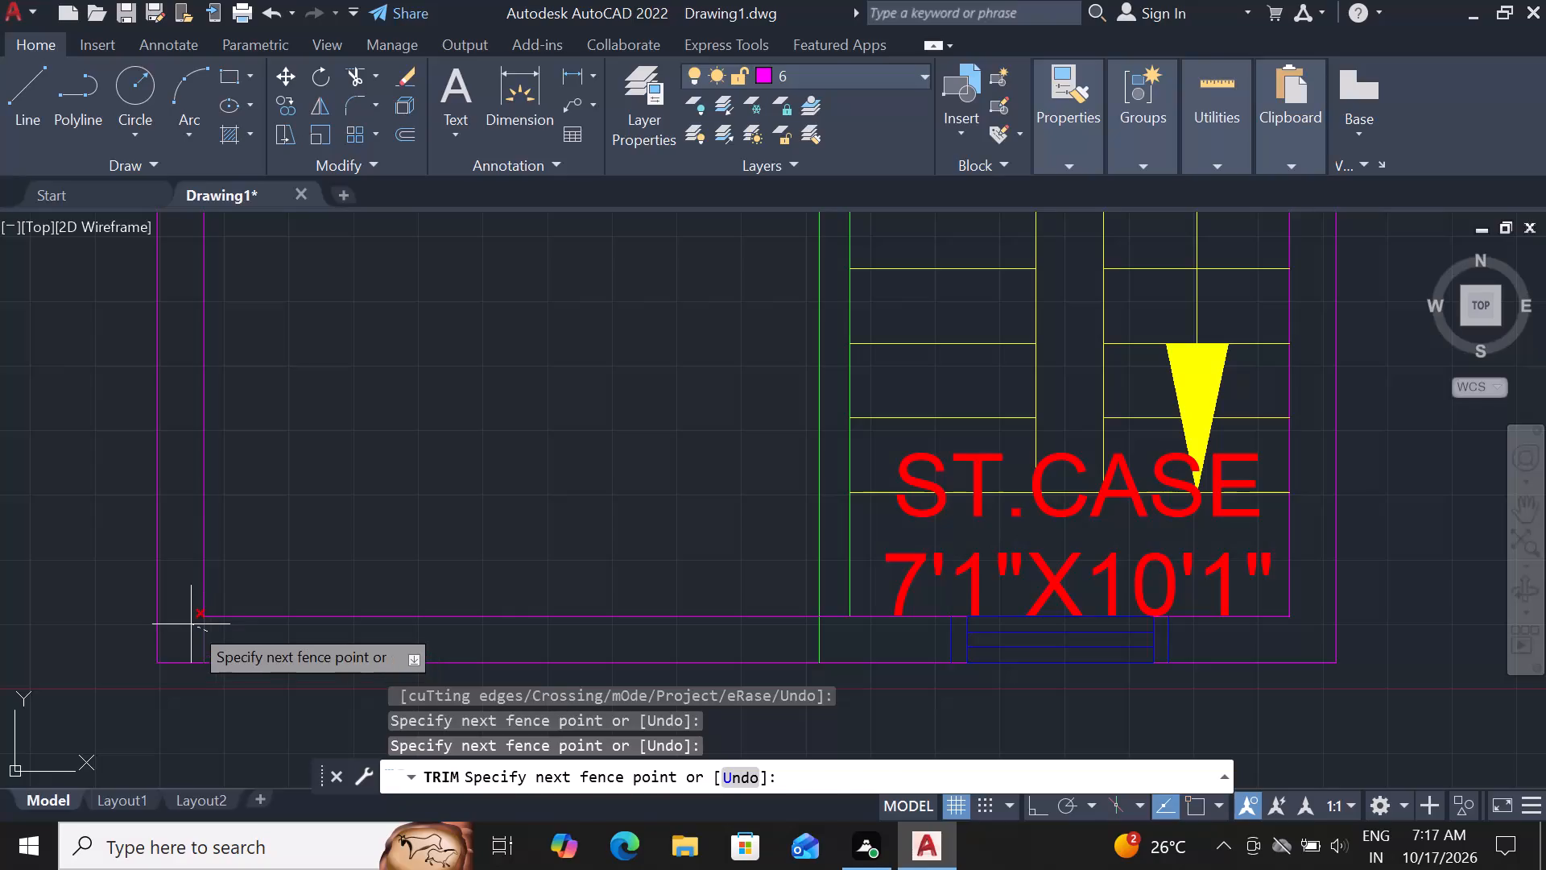
Trim the overshooting wall lines at the bottom corner and partition junction of the second plan's empty front room.
left_click(191, 624)
left_click(821, 632)
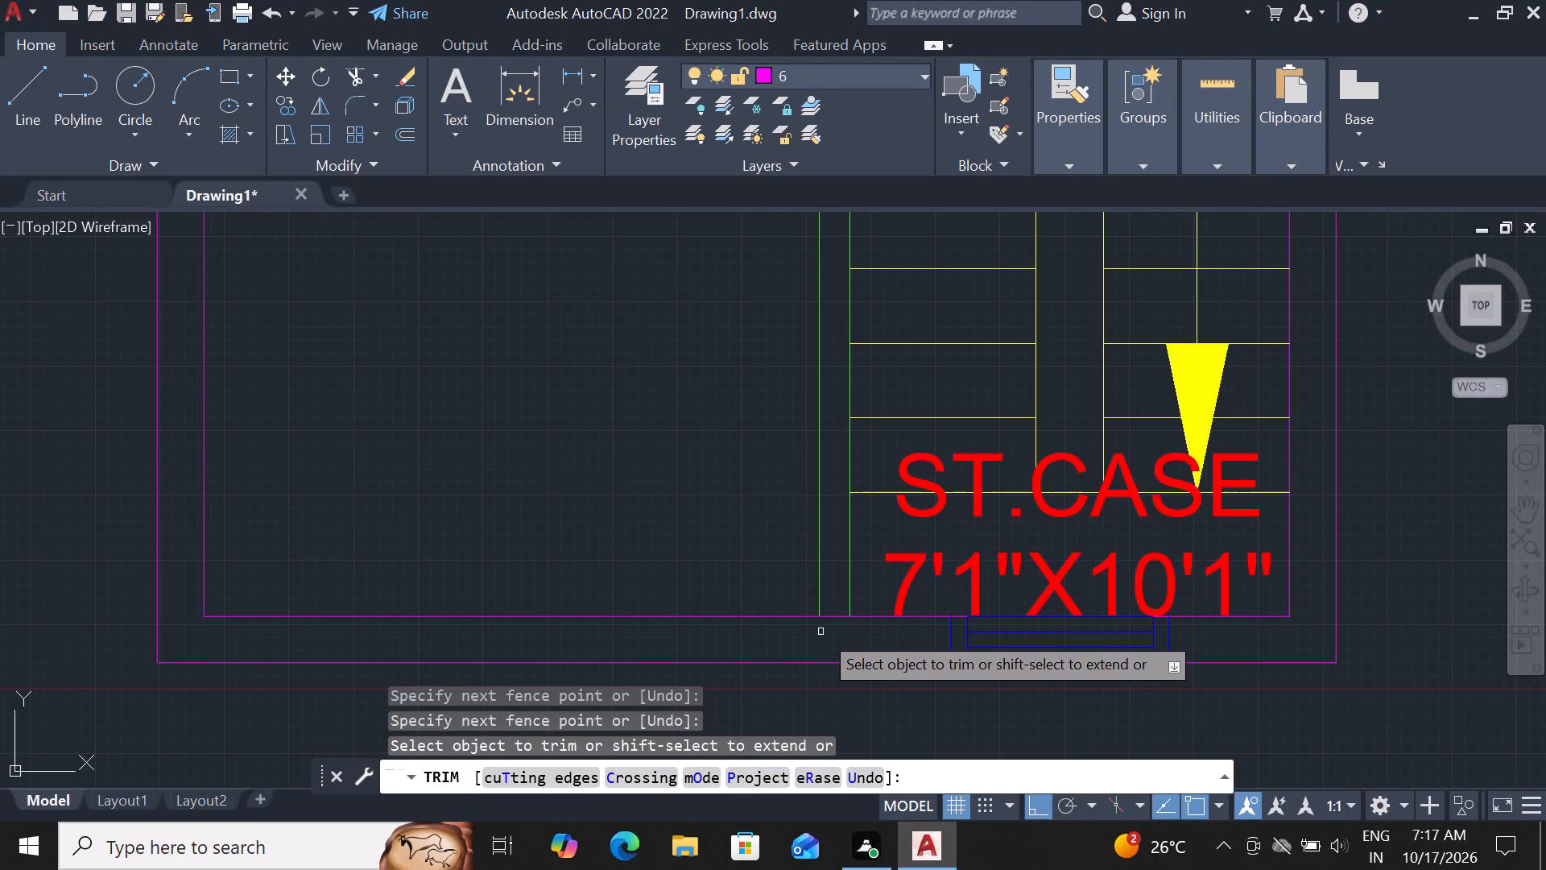
left_click(832, 613)
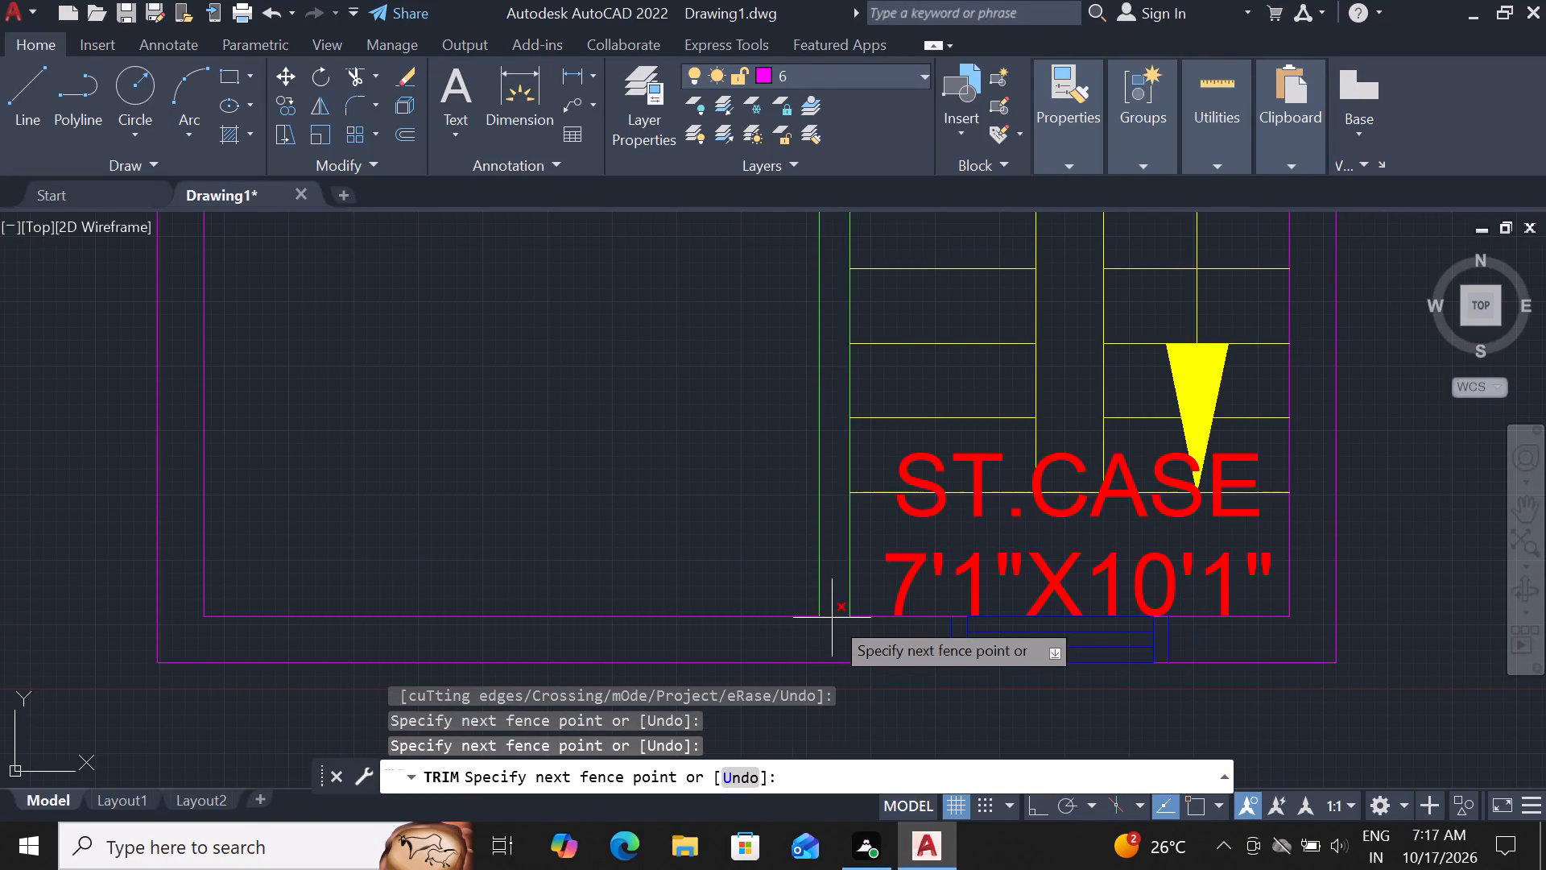
left_click(832, 624)
scroll(832, 624, "down", 2)
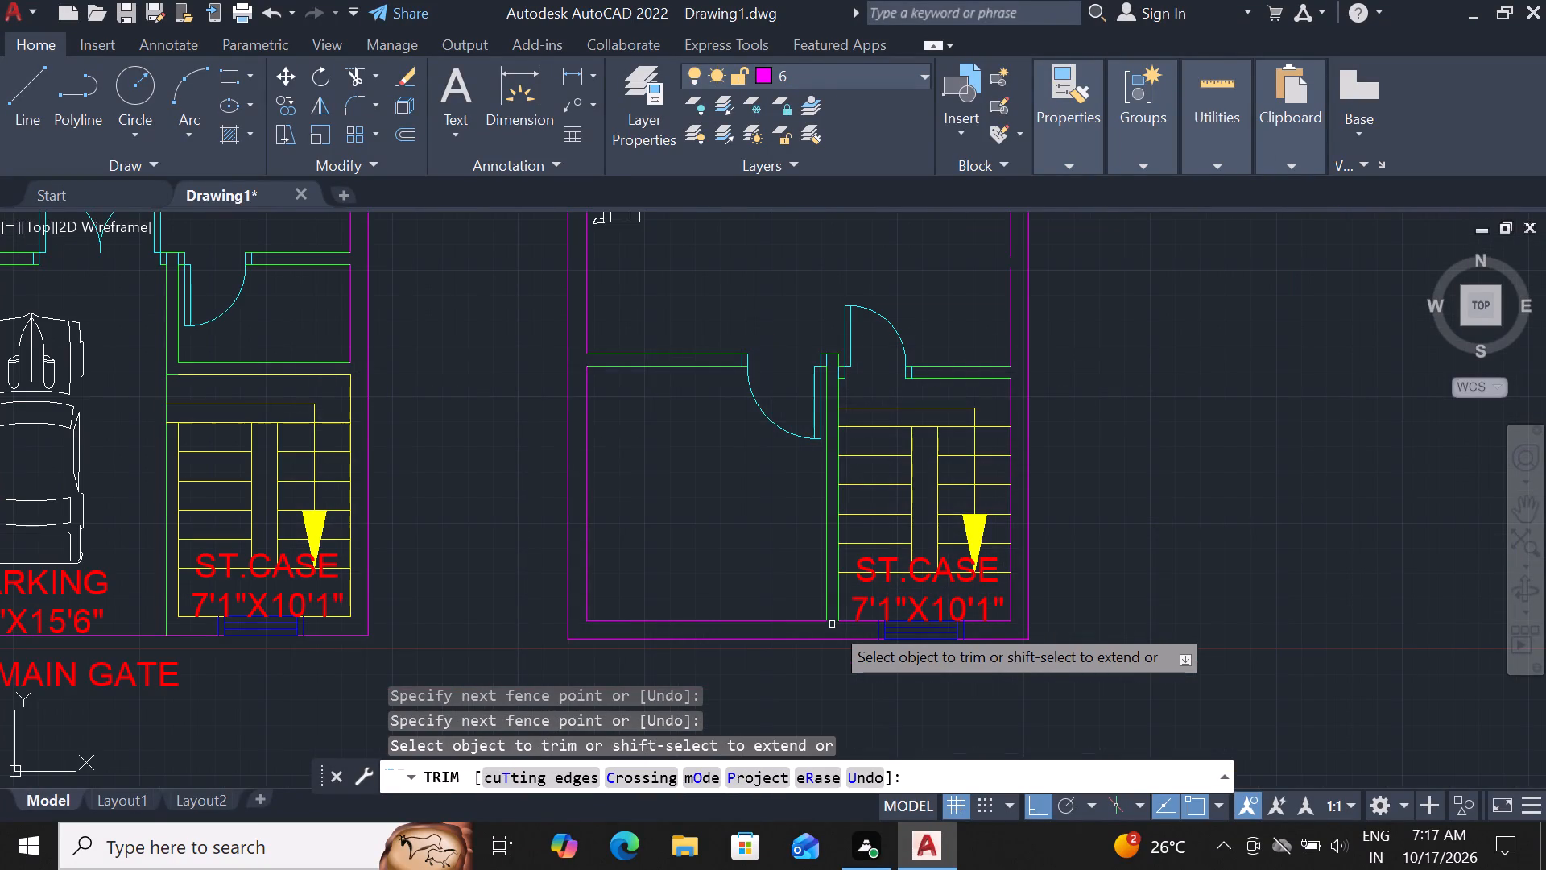
key("Escape")
Copy the second plan's bedroom bed straight down into the empty front room beside the staircase.
scroll(825, 623, "down", 1)
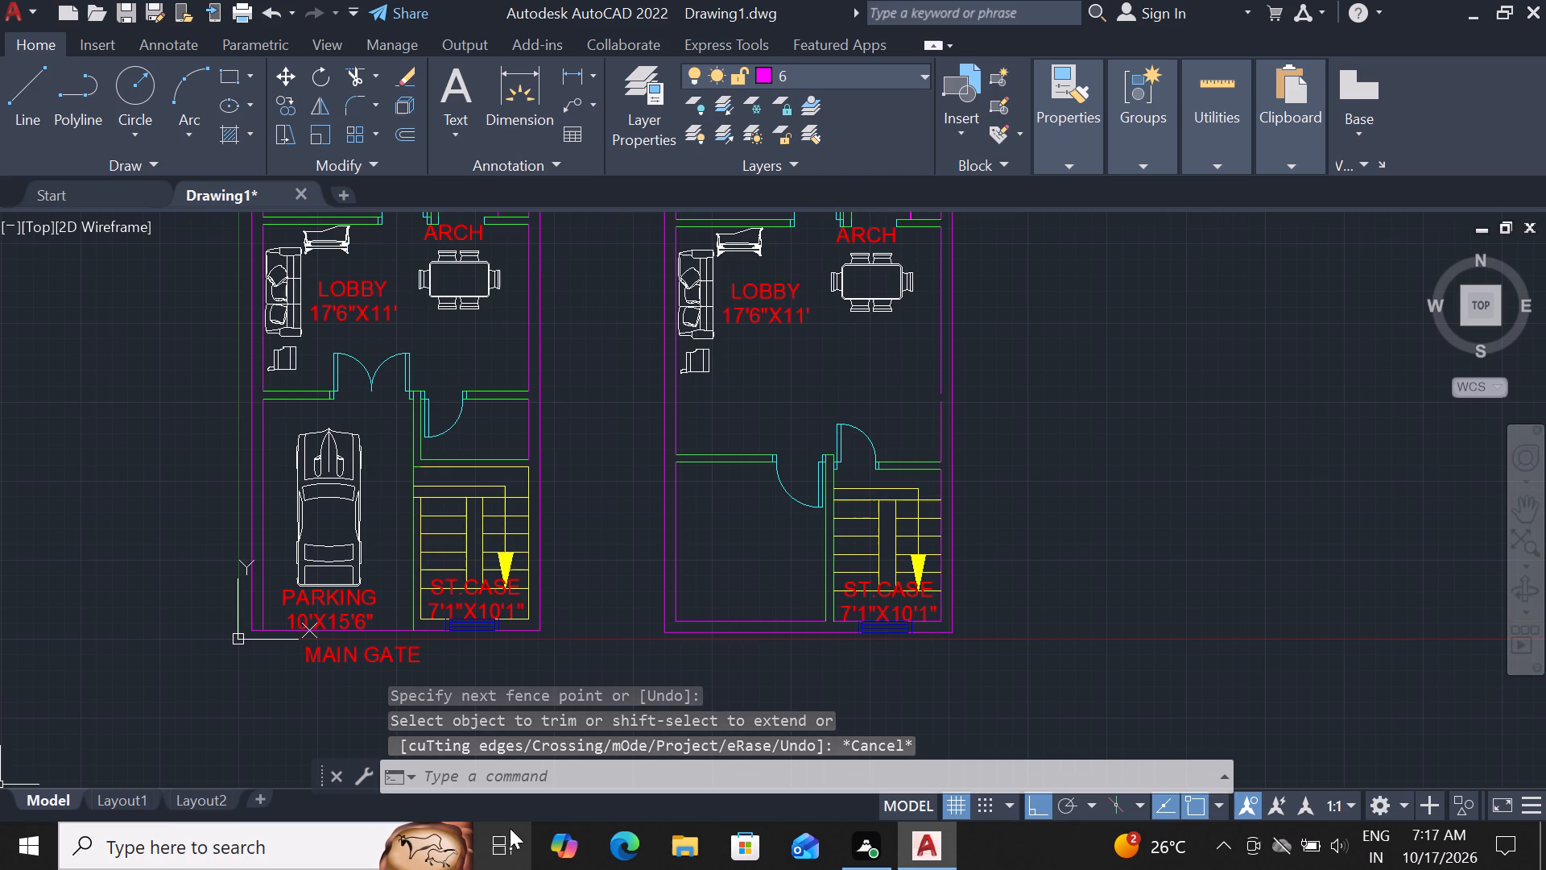
scroll(573, 520, "down", 1)
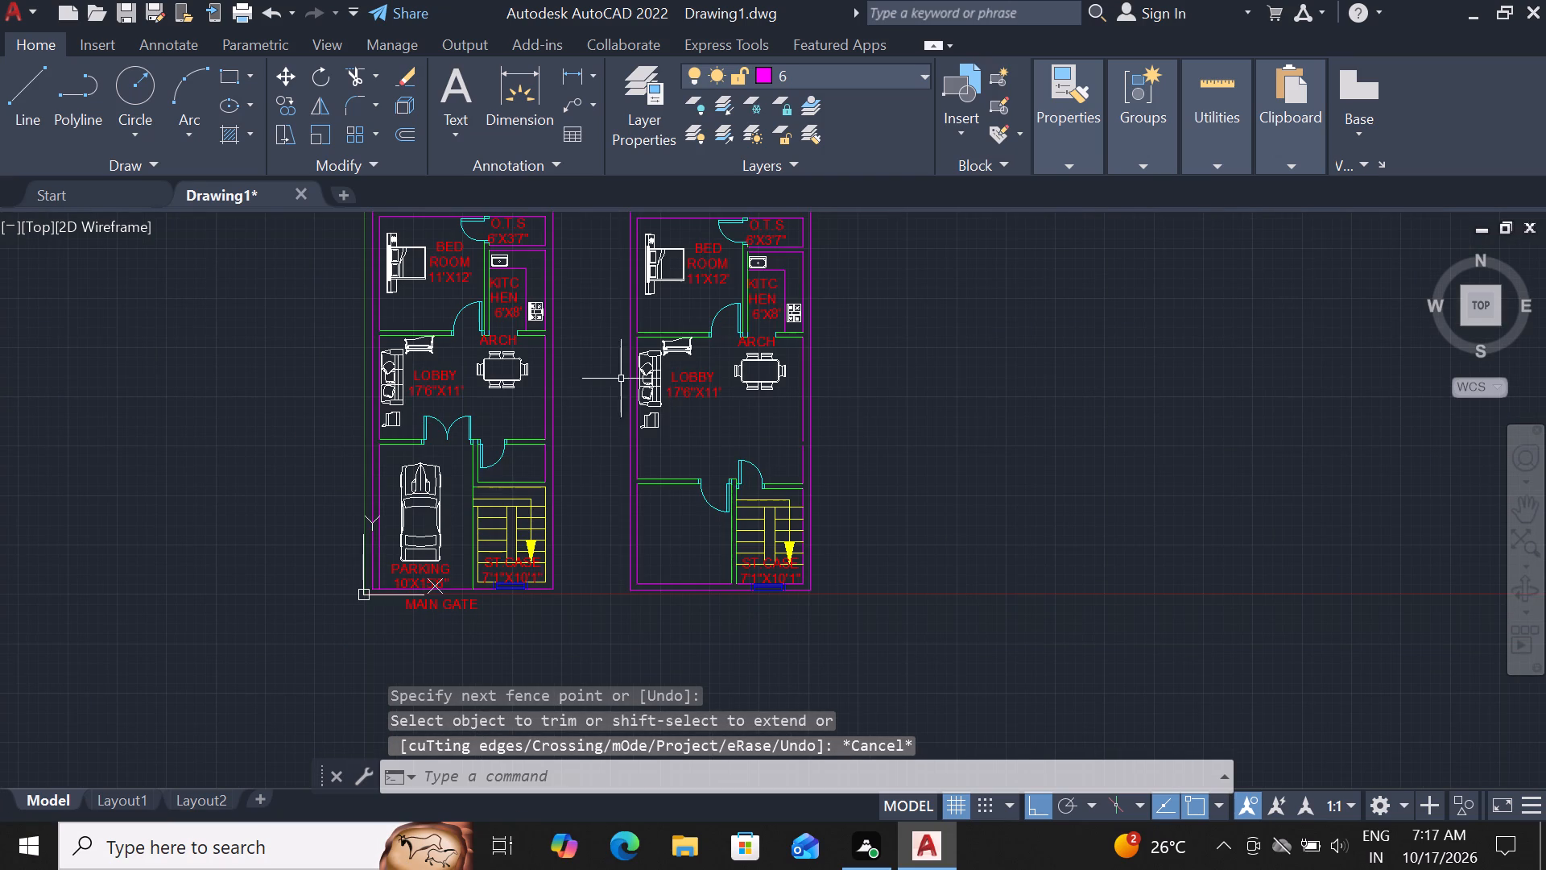
left_click(654, 257)
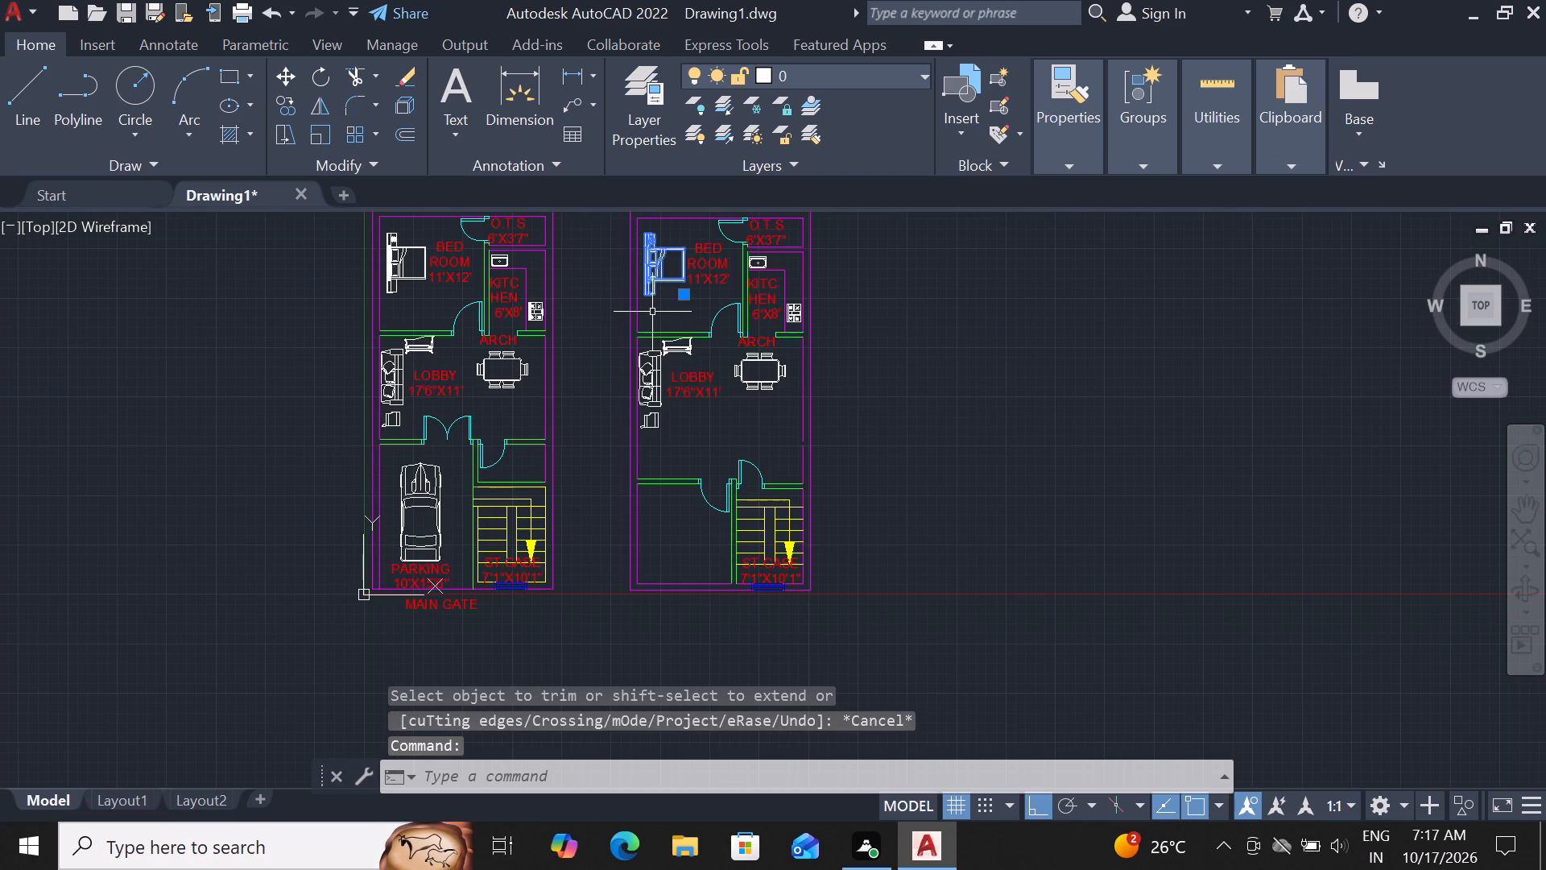
type("CO")
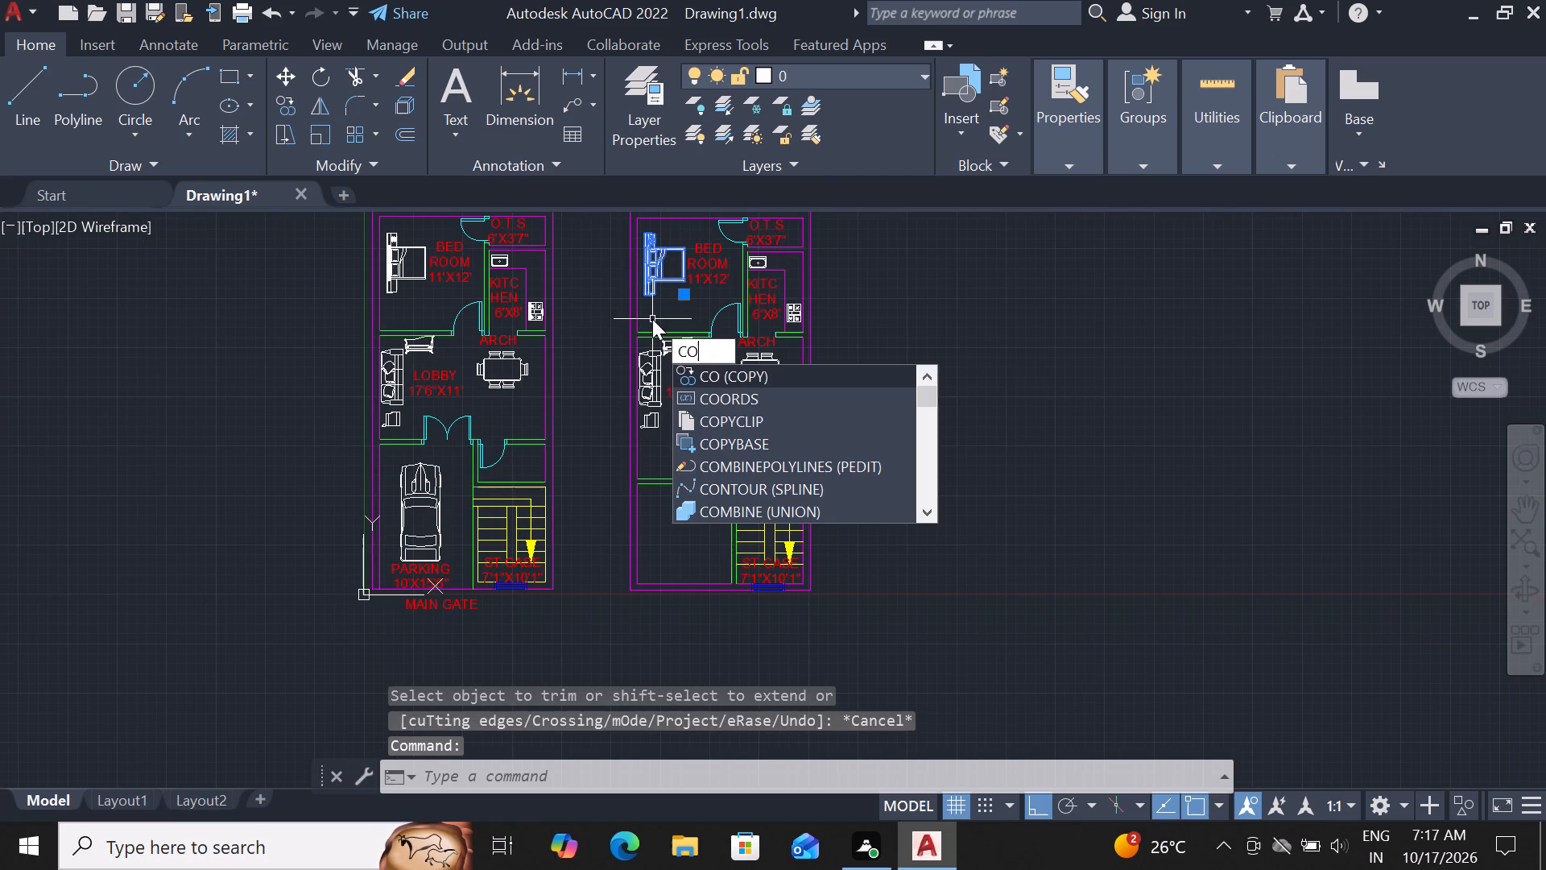
key("Return")
left_click(649, 267)
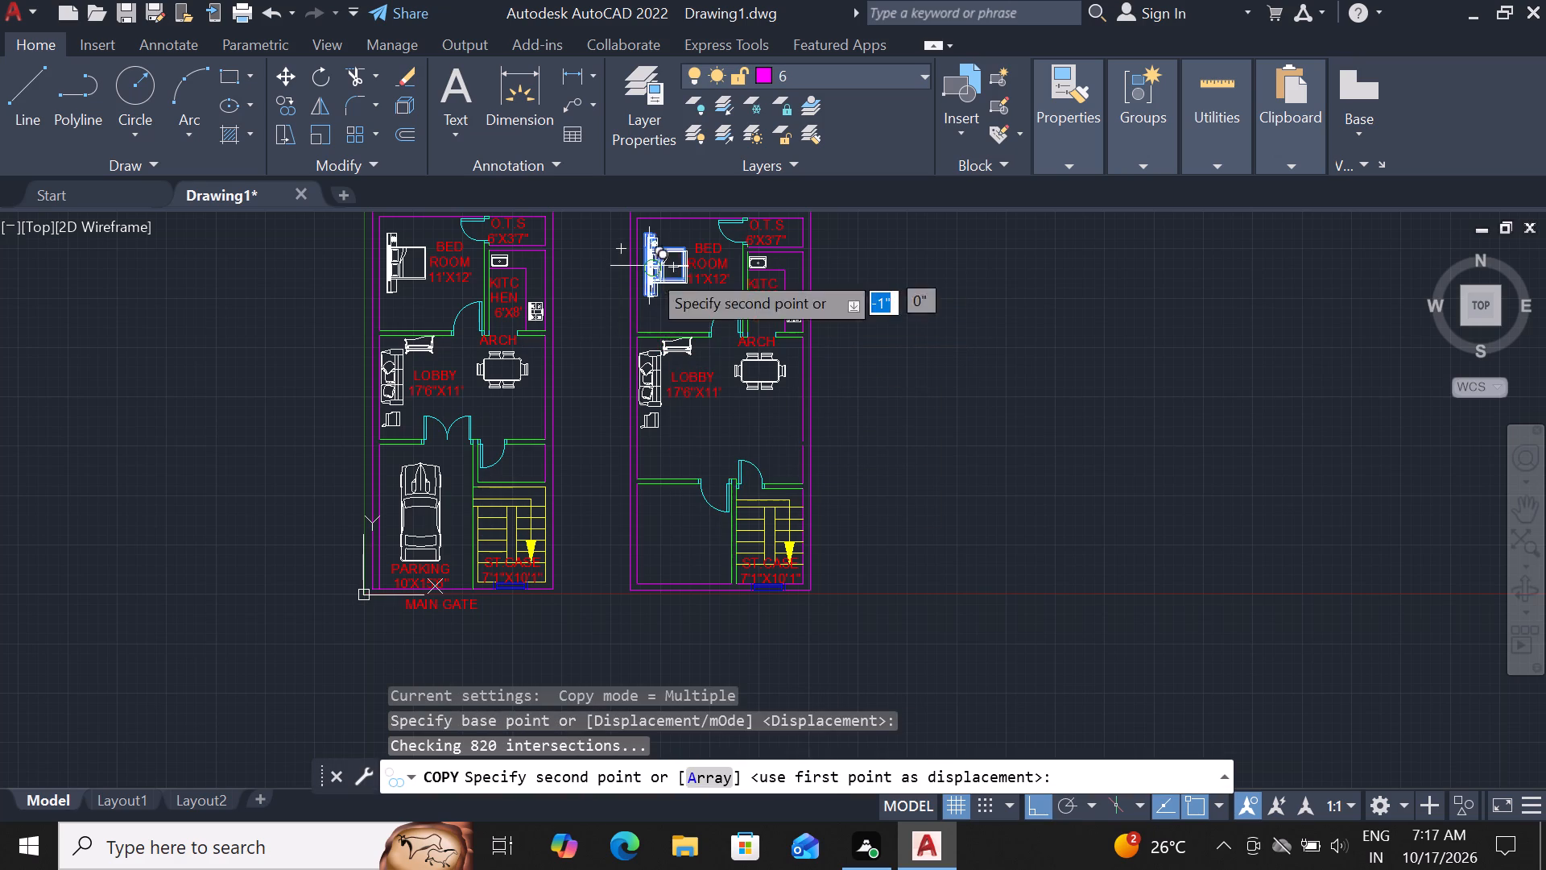
scroll(700, 542, "up", 1)
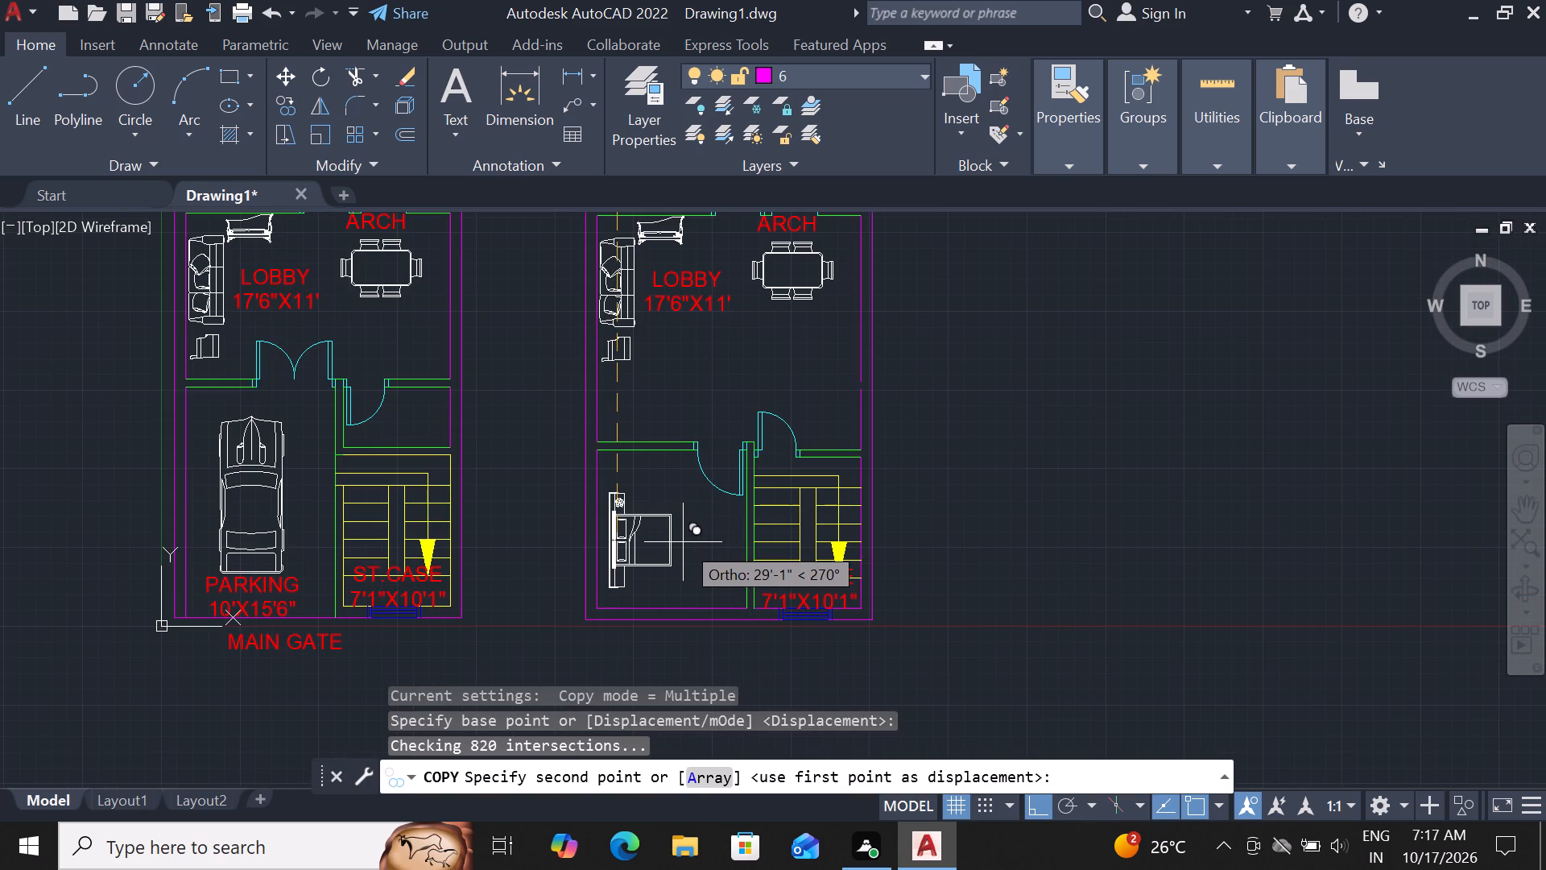
scroll(681, 541, "up", 2)
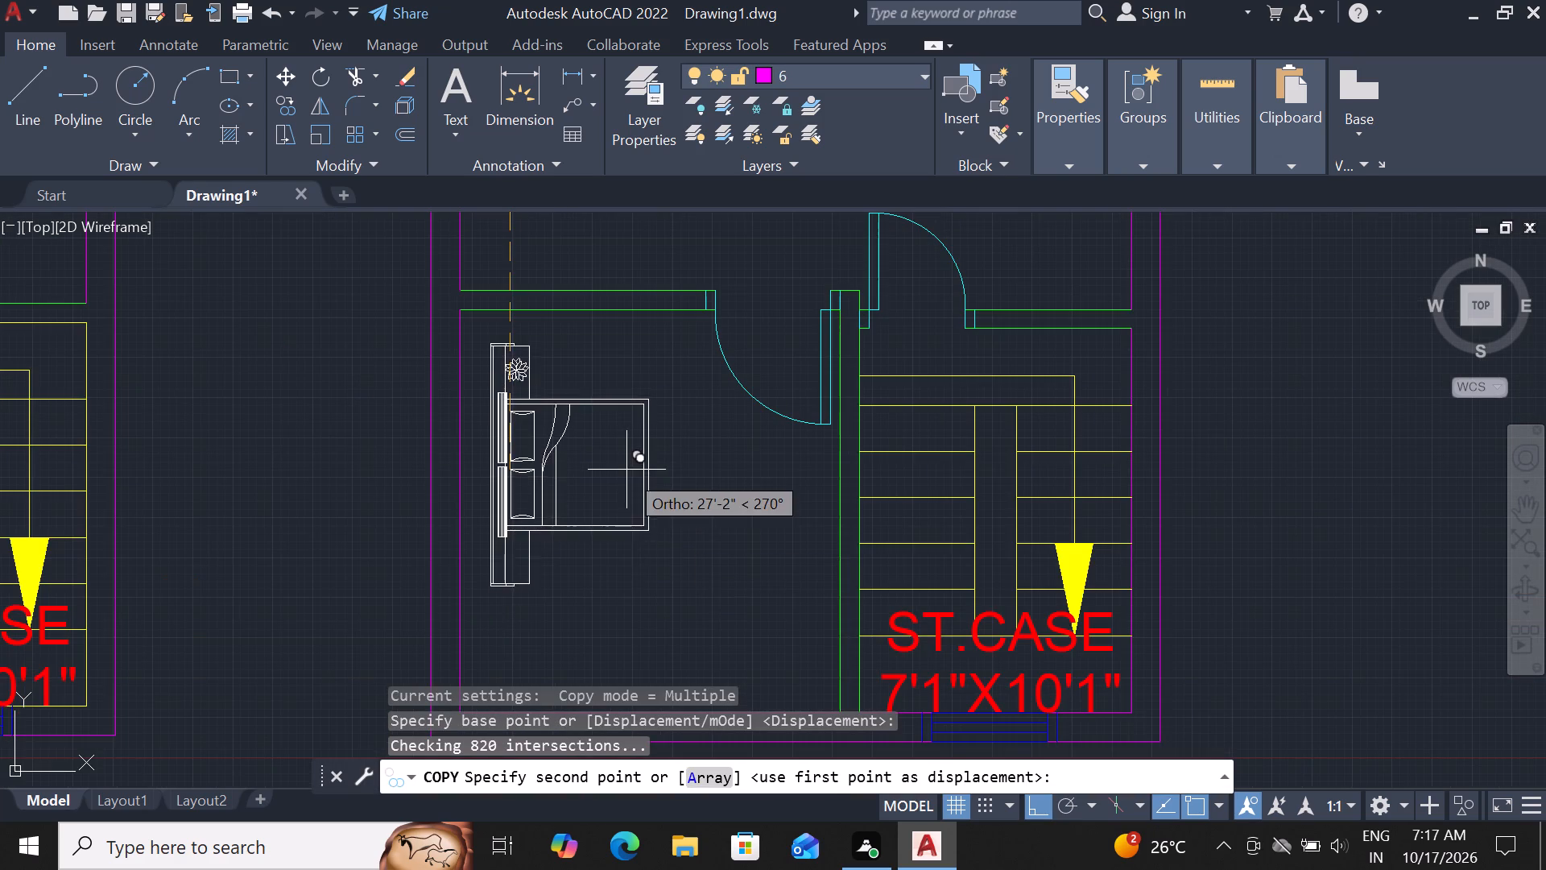
left_click(618, 512)
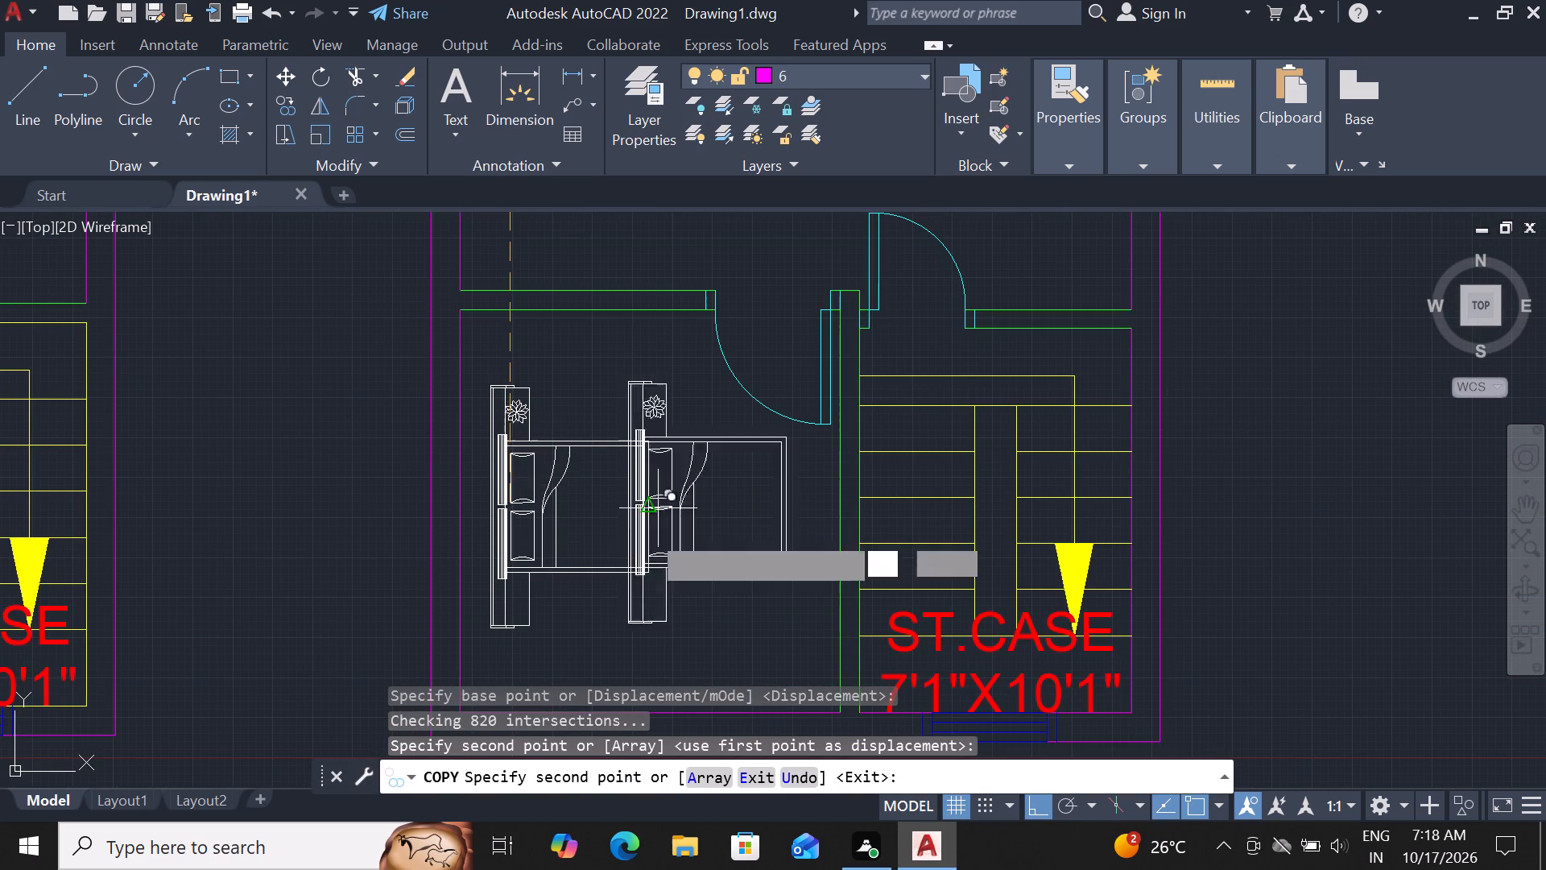
key("Escape")
scroll(800, 456, "down", 1)
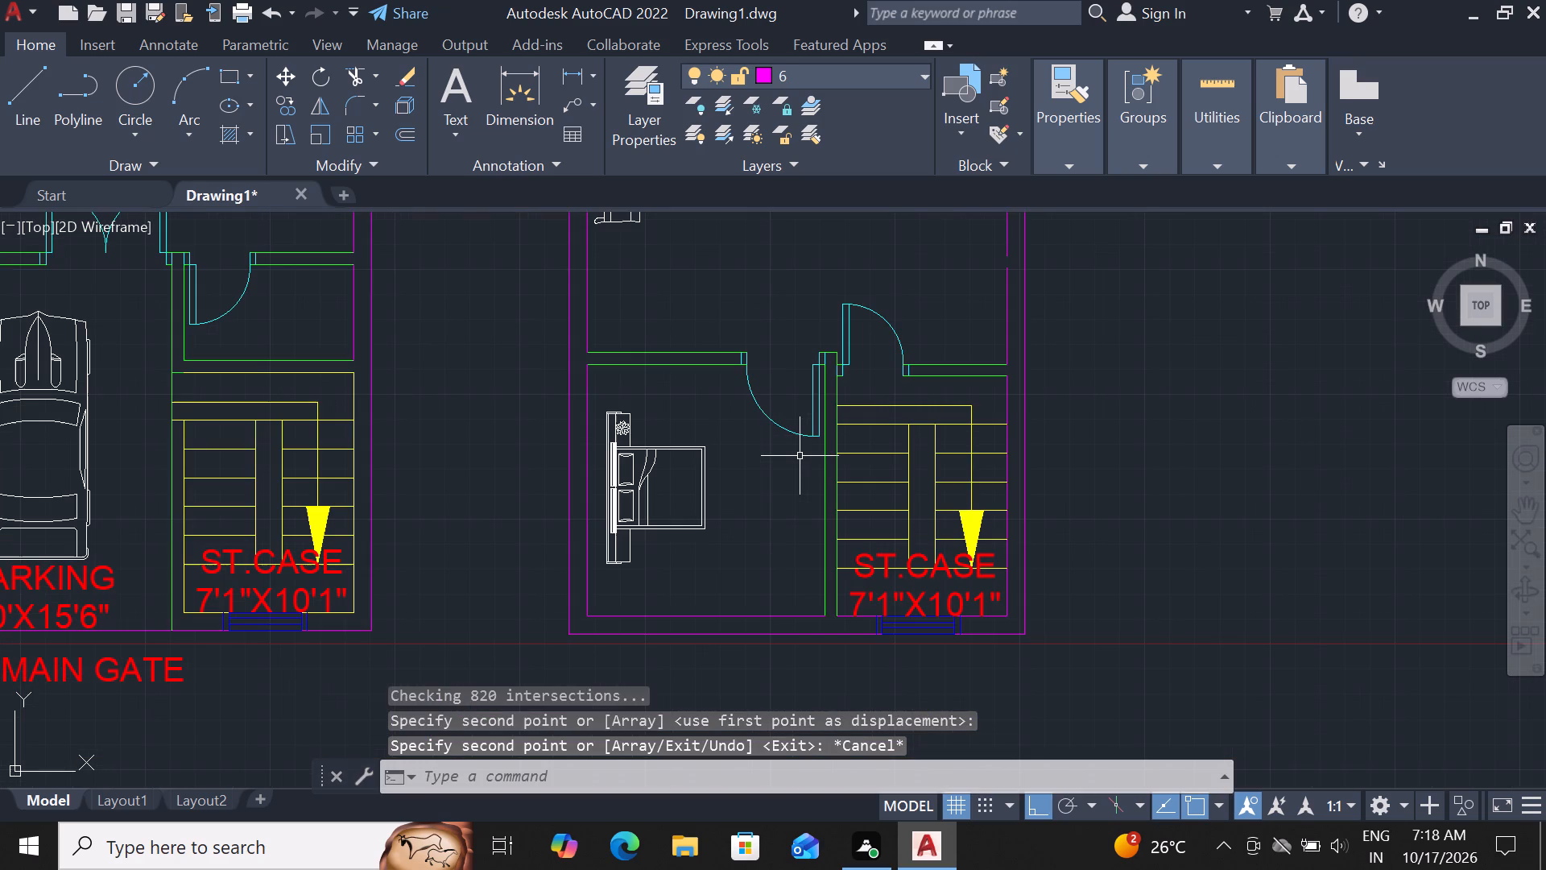
Delete the six-seat dining table from the second plan's lobby.
scroll(800, 456, "down", 2)
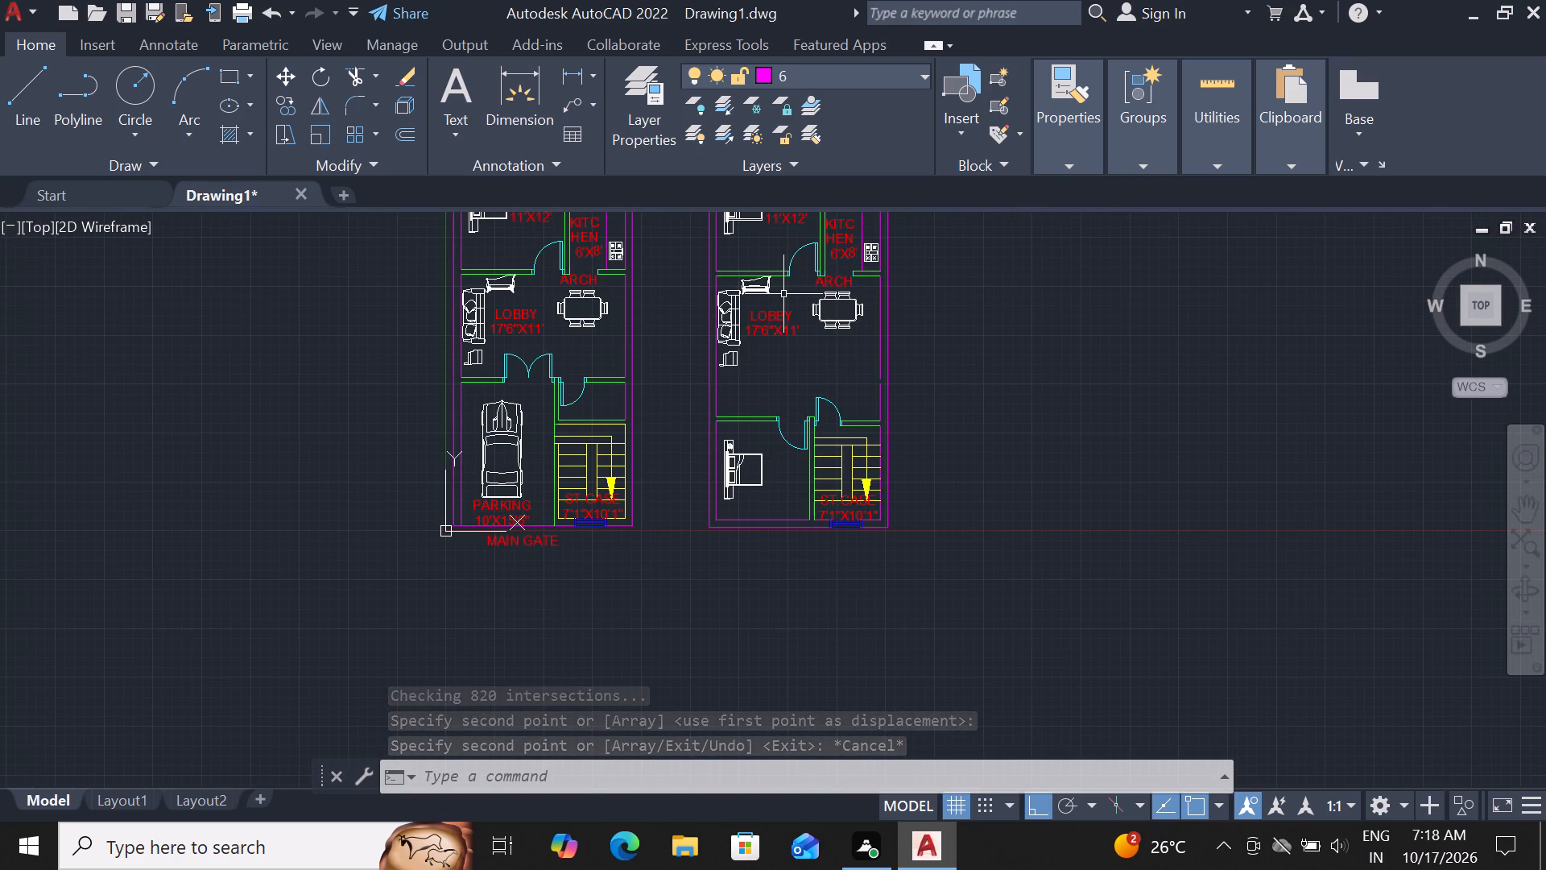
scroll(775, 294, "down", 1)
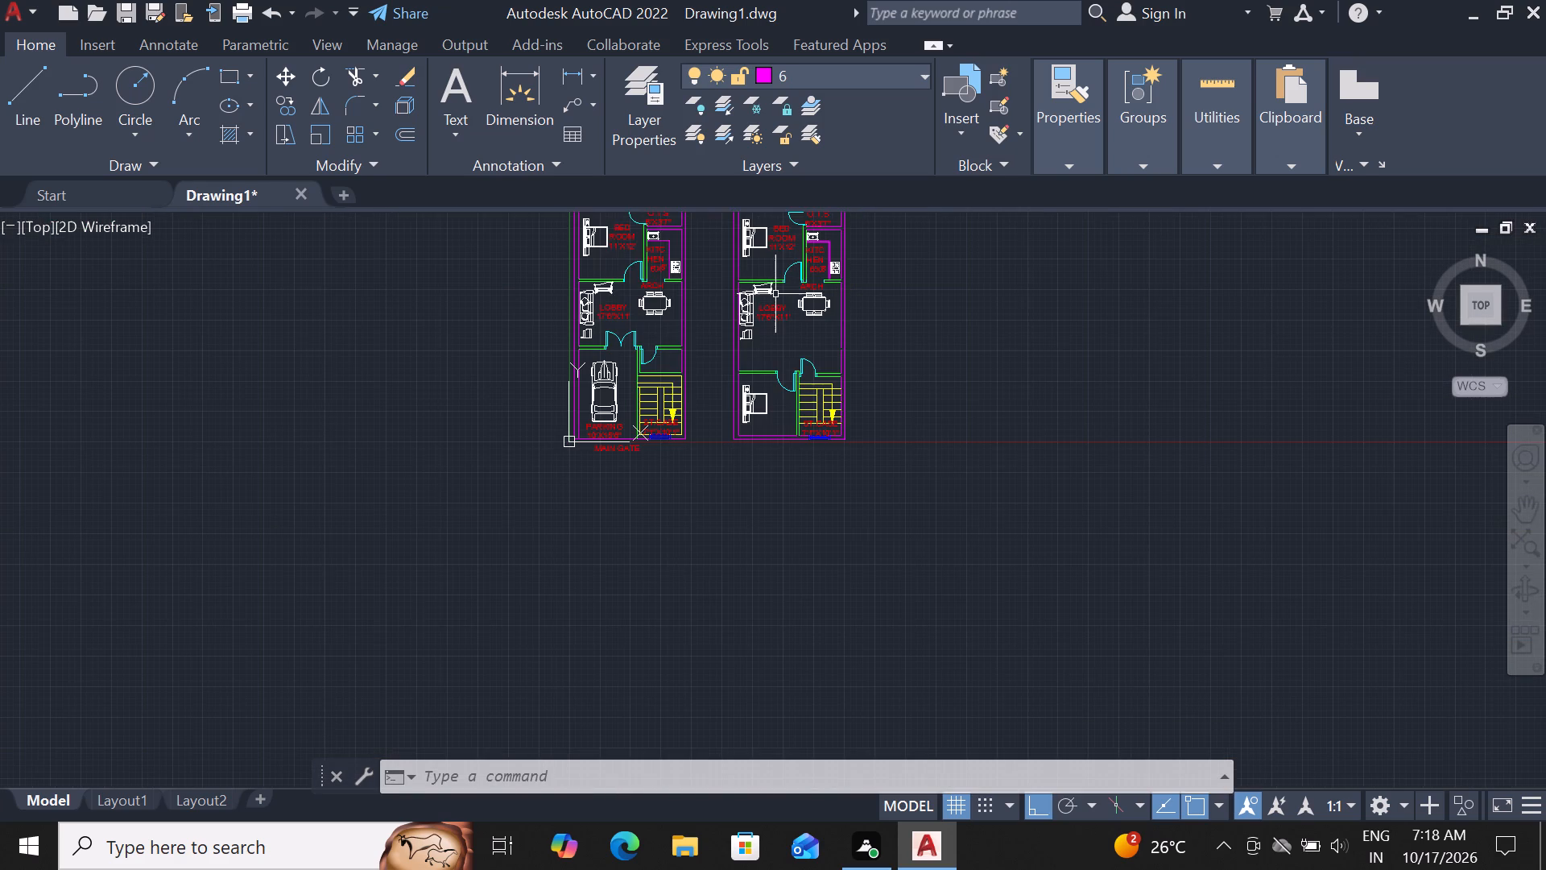
scroll(864, 288, "up", 2)
scroll(734, 333, "up", 1)
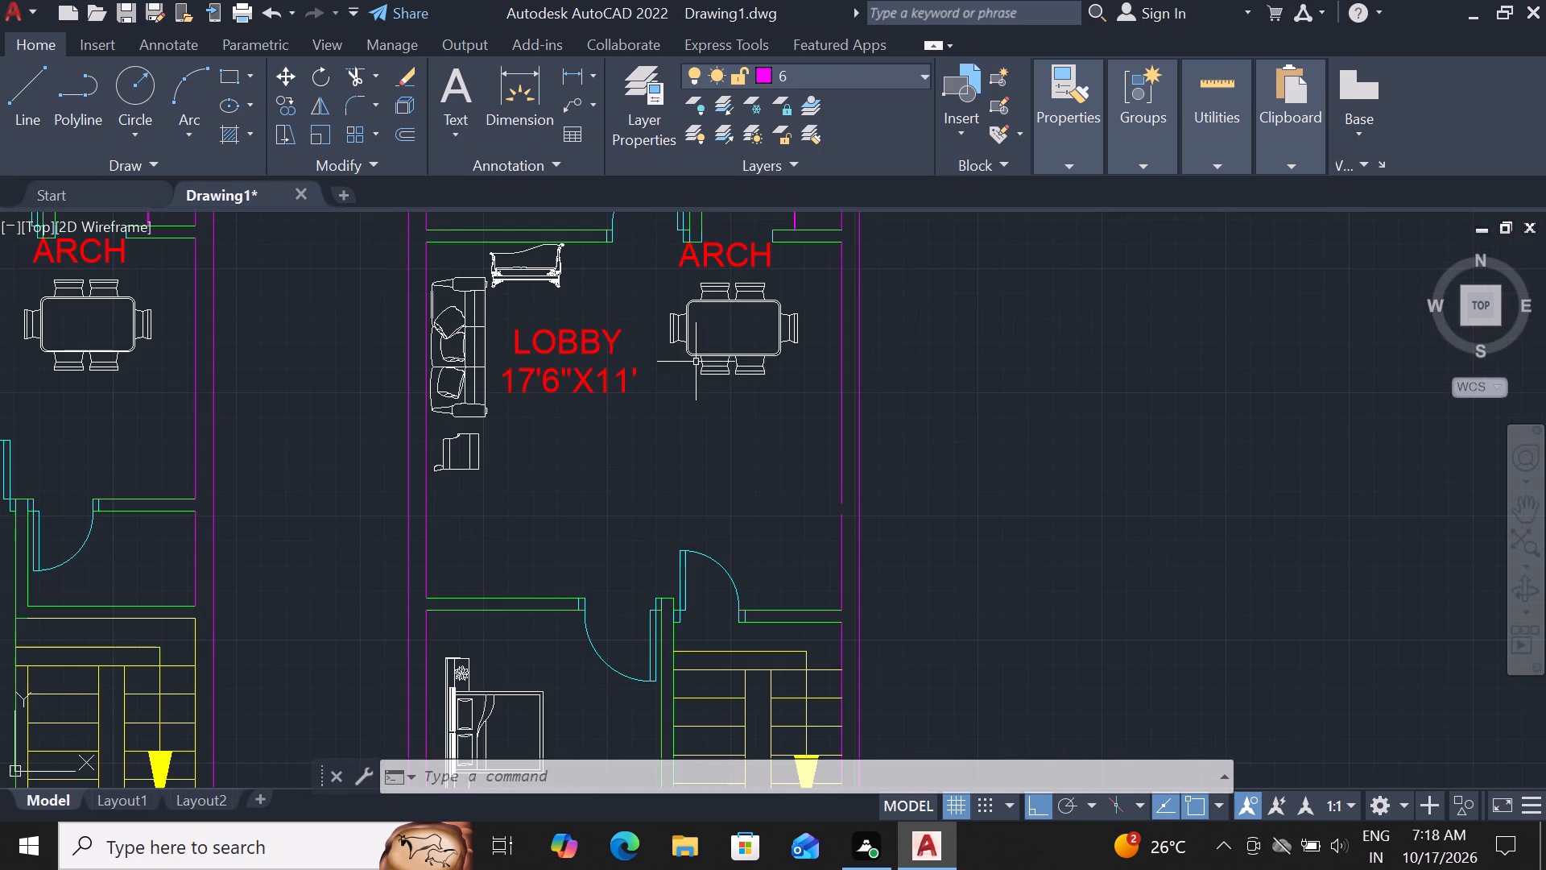
left_click(778, 337)
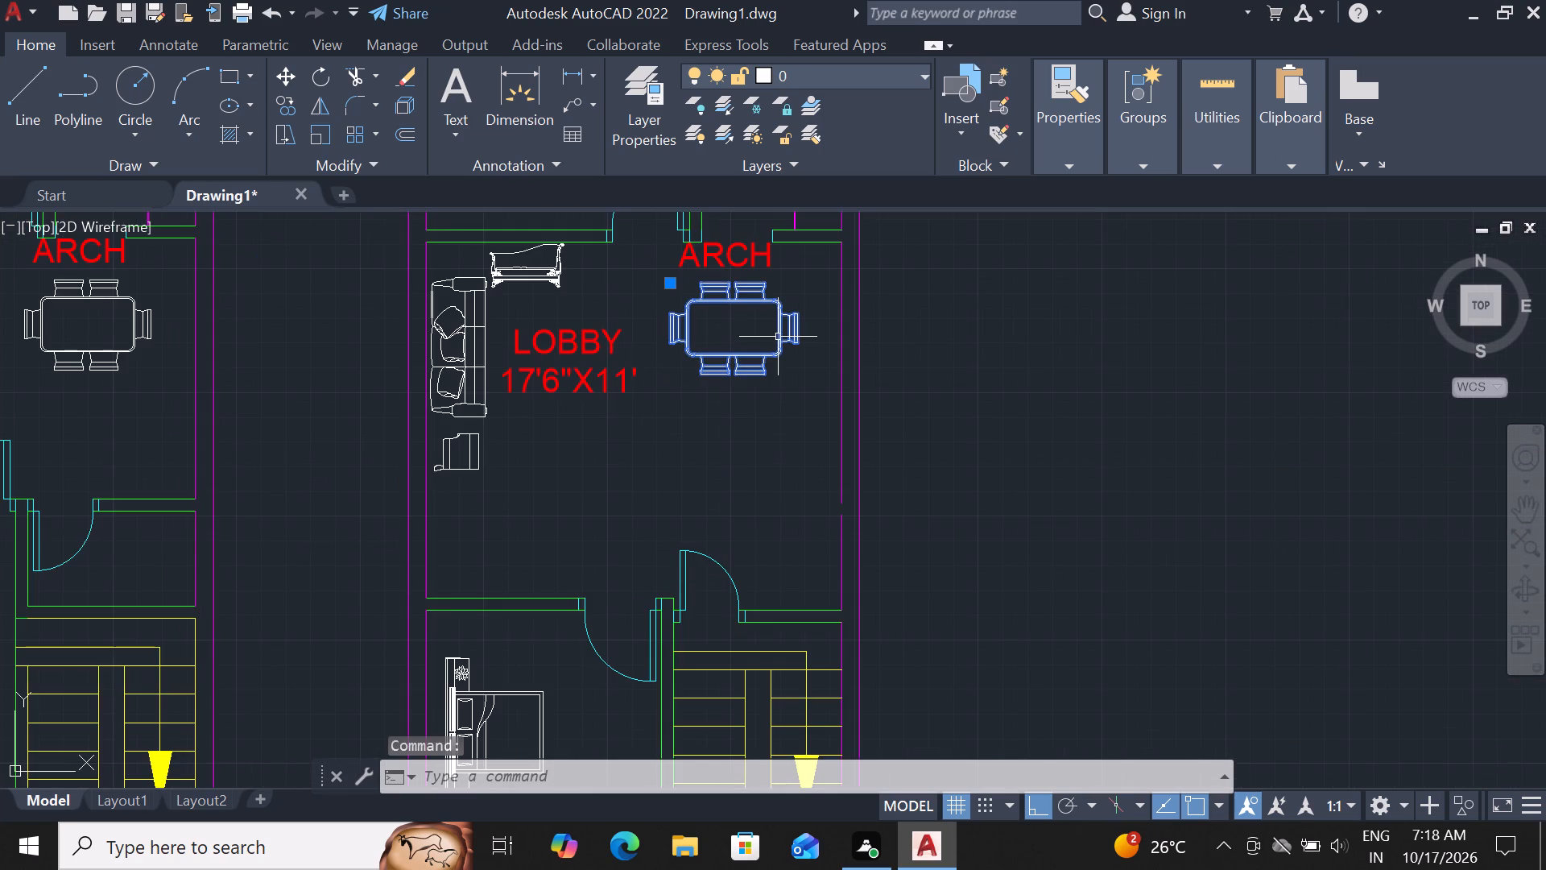
key("Delete")
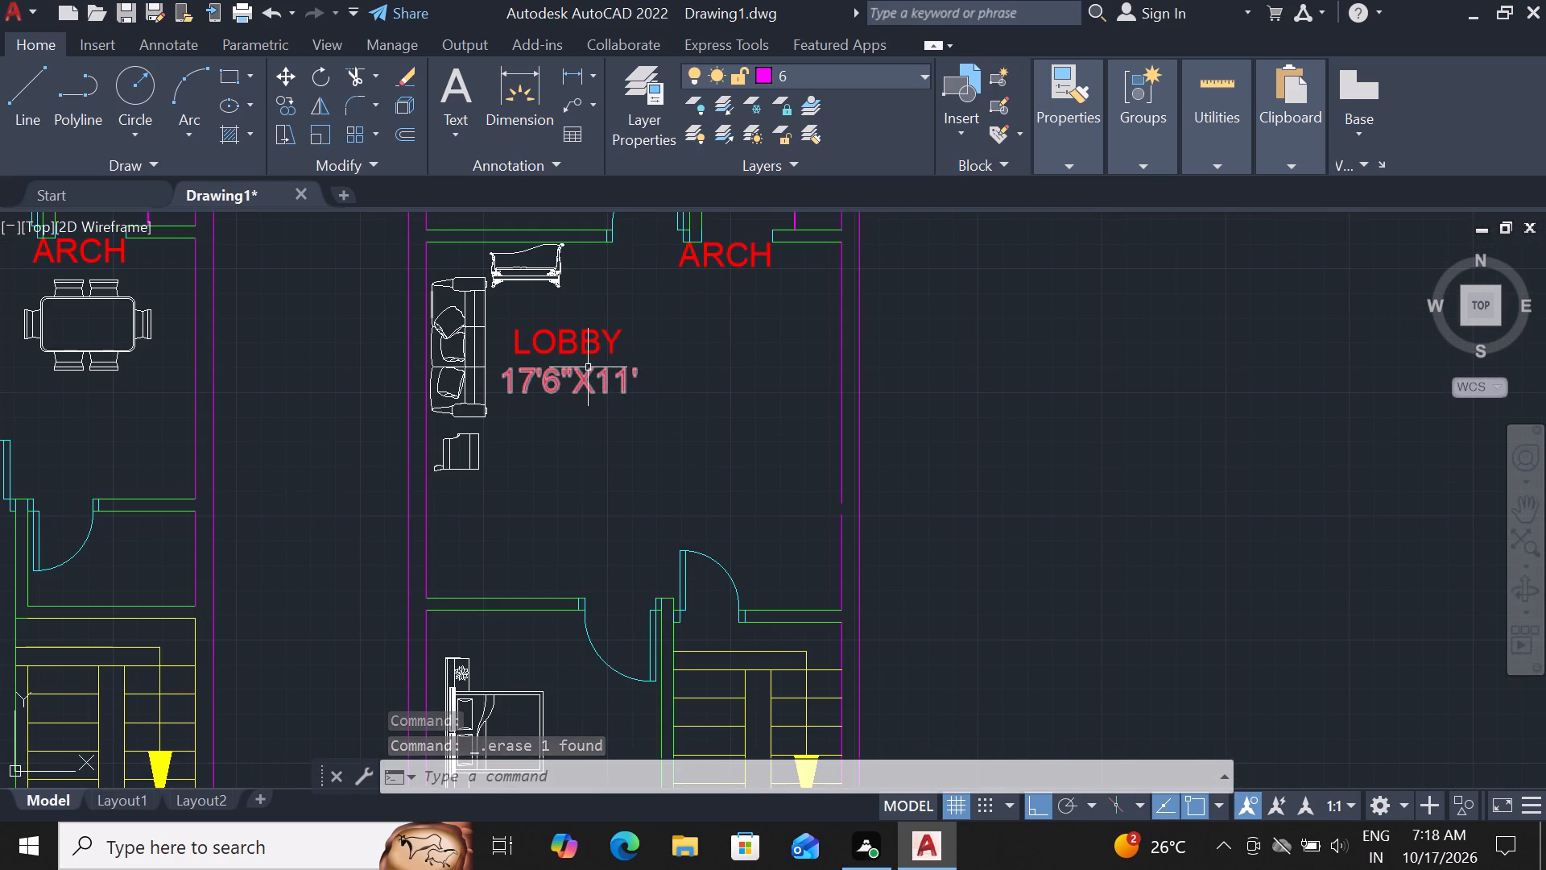
Delete the LOBBY label and its 17'6"X11' size text from the second plan.
left_click(580, 375)
left_click(597, 329)
key("Delete")
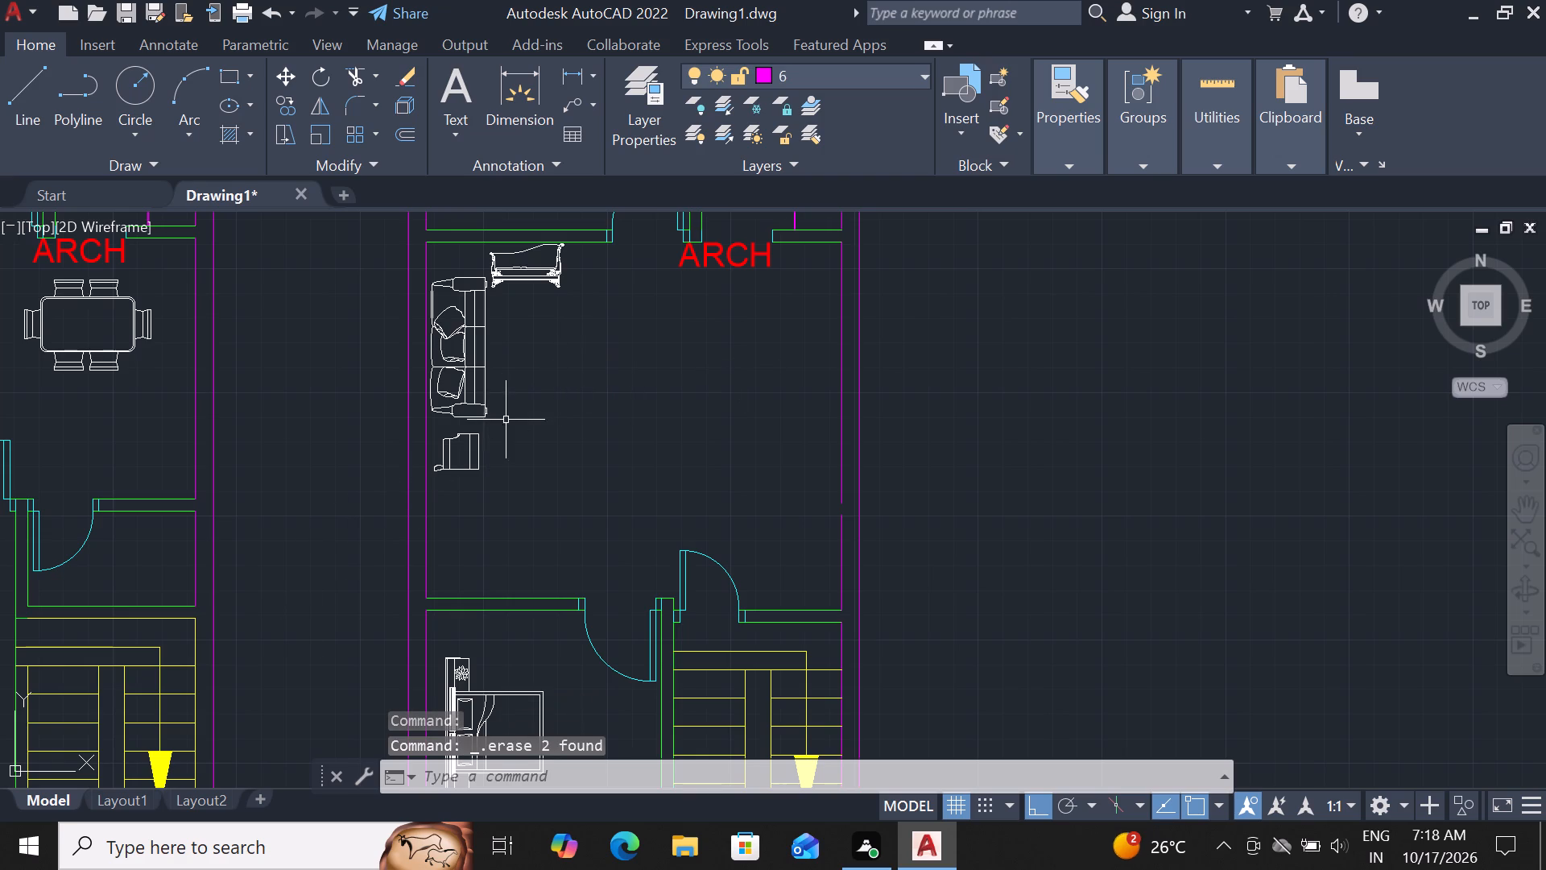
Rotate the second plan's sofa, side chair and small table together by 180° about the side chair.
left_click(476, 408)
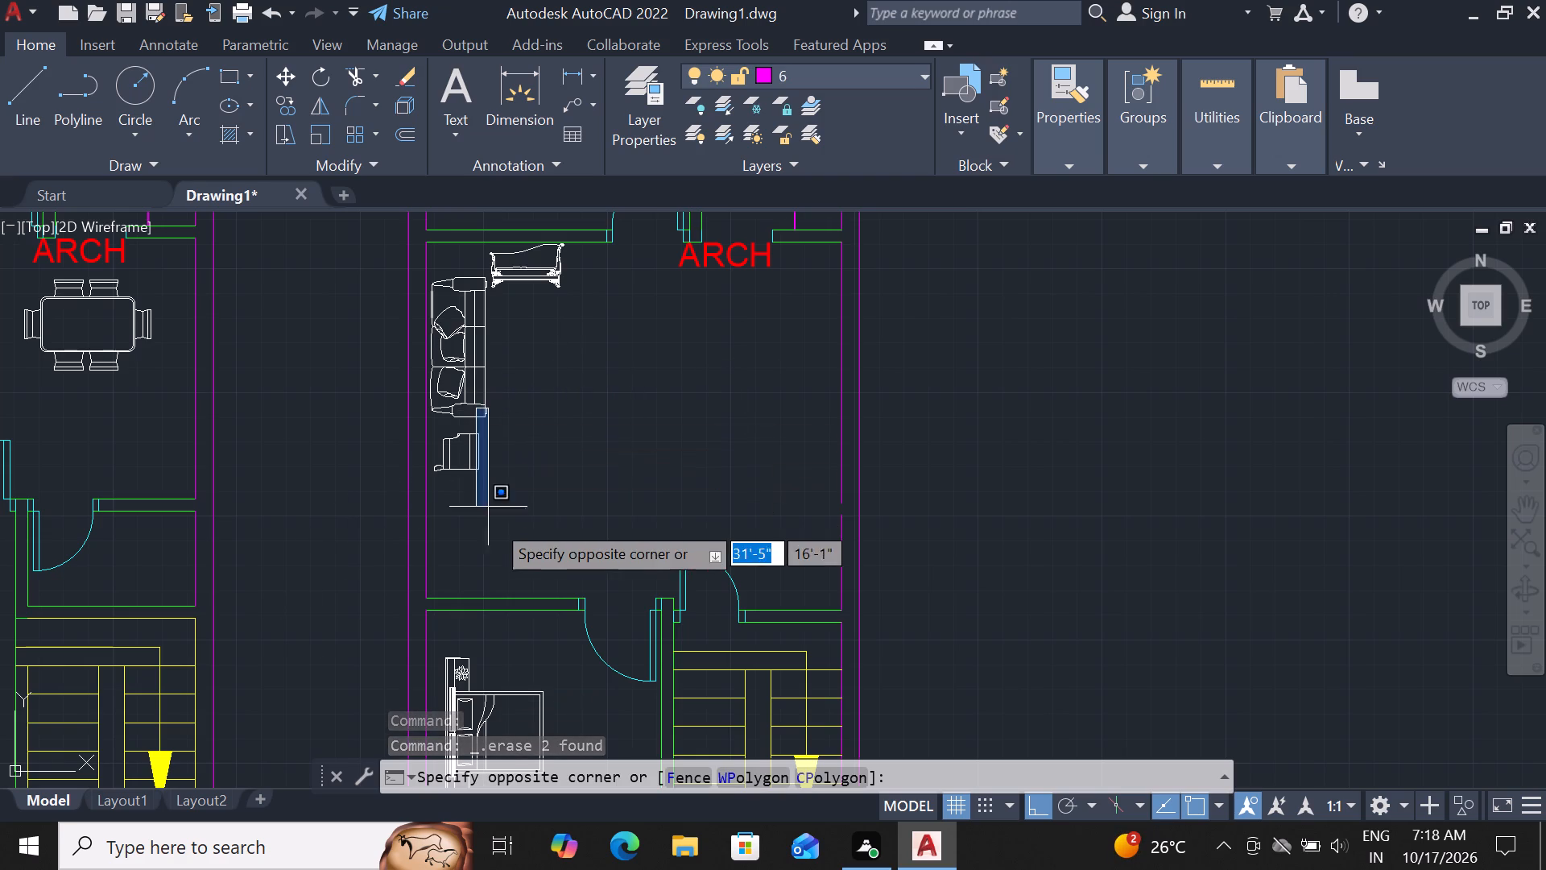
left_click(506, 289)
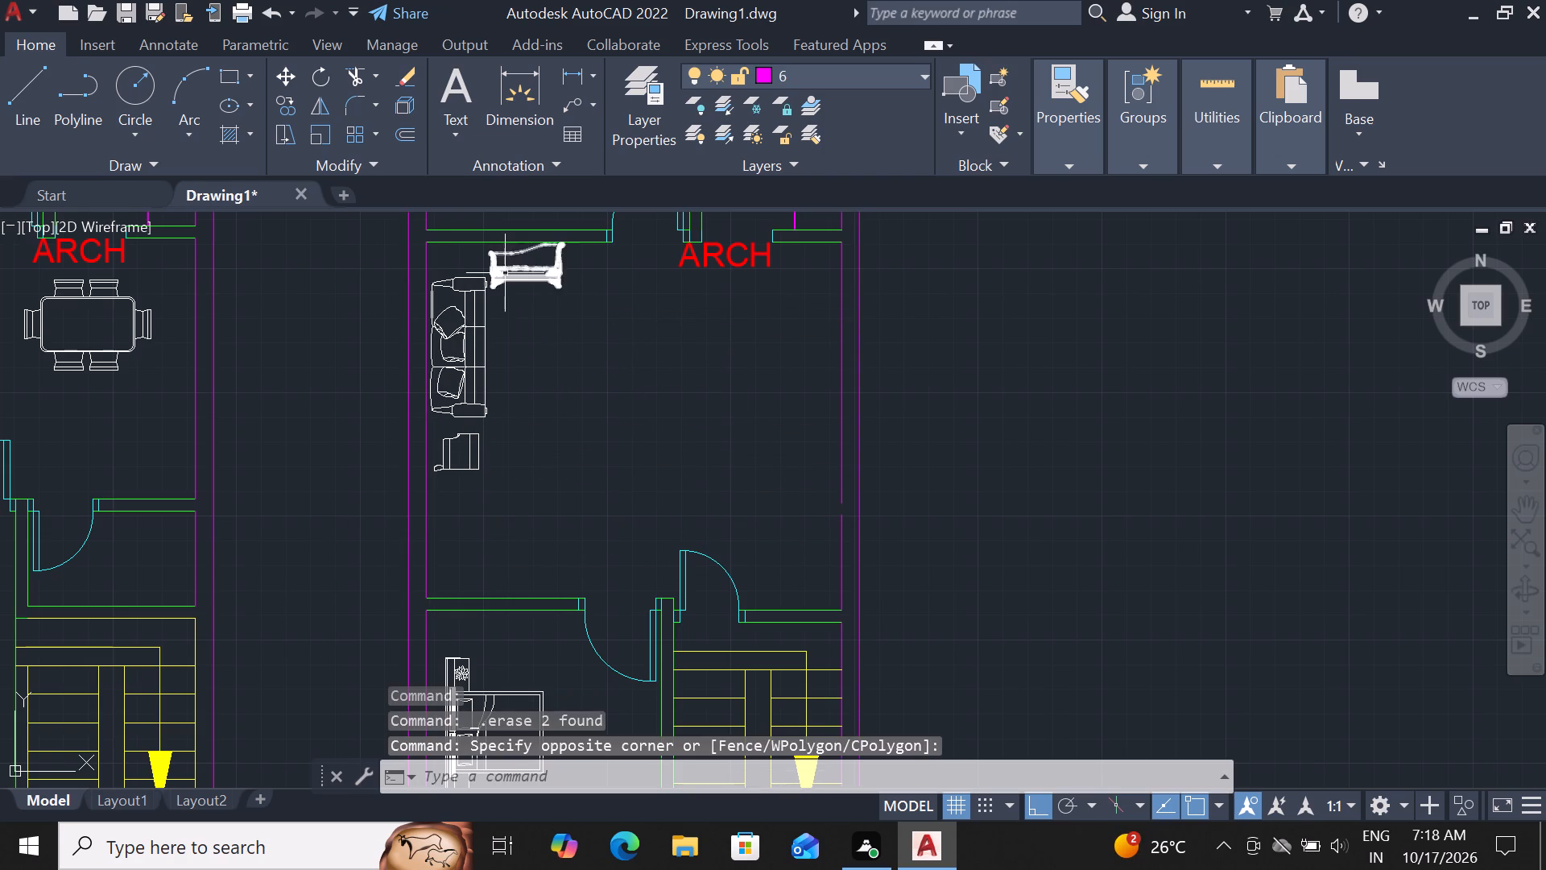
left_click(505, 273)
left_click(450, 292)
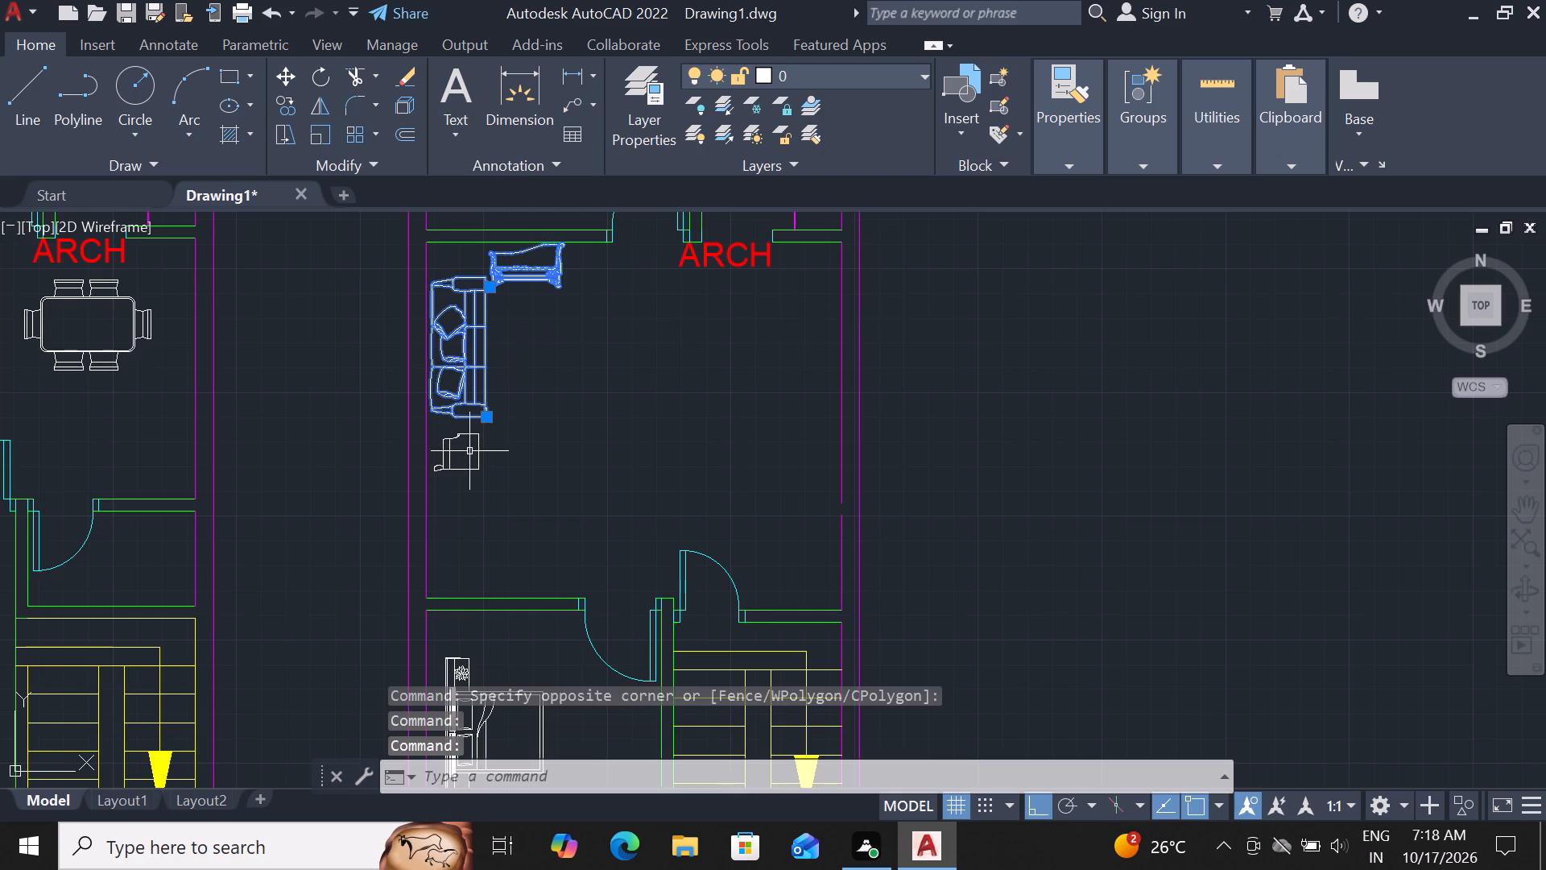
left_click(472, 449)
type("RO")
key("space")
left_click(471, 451)
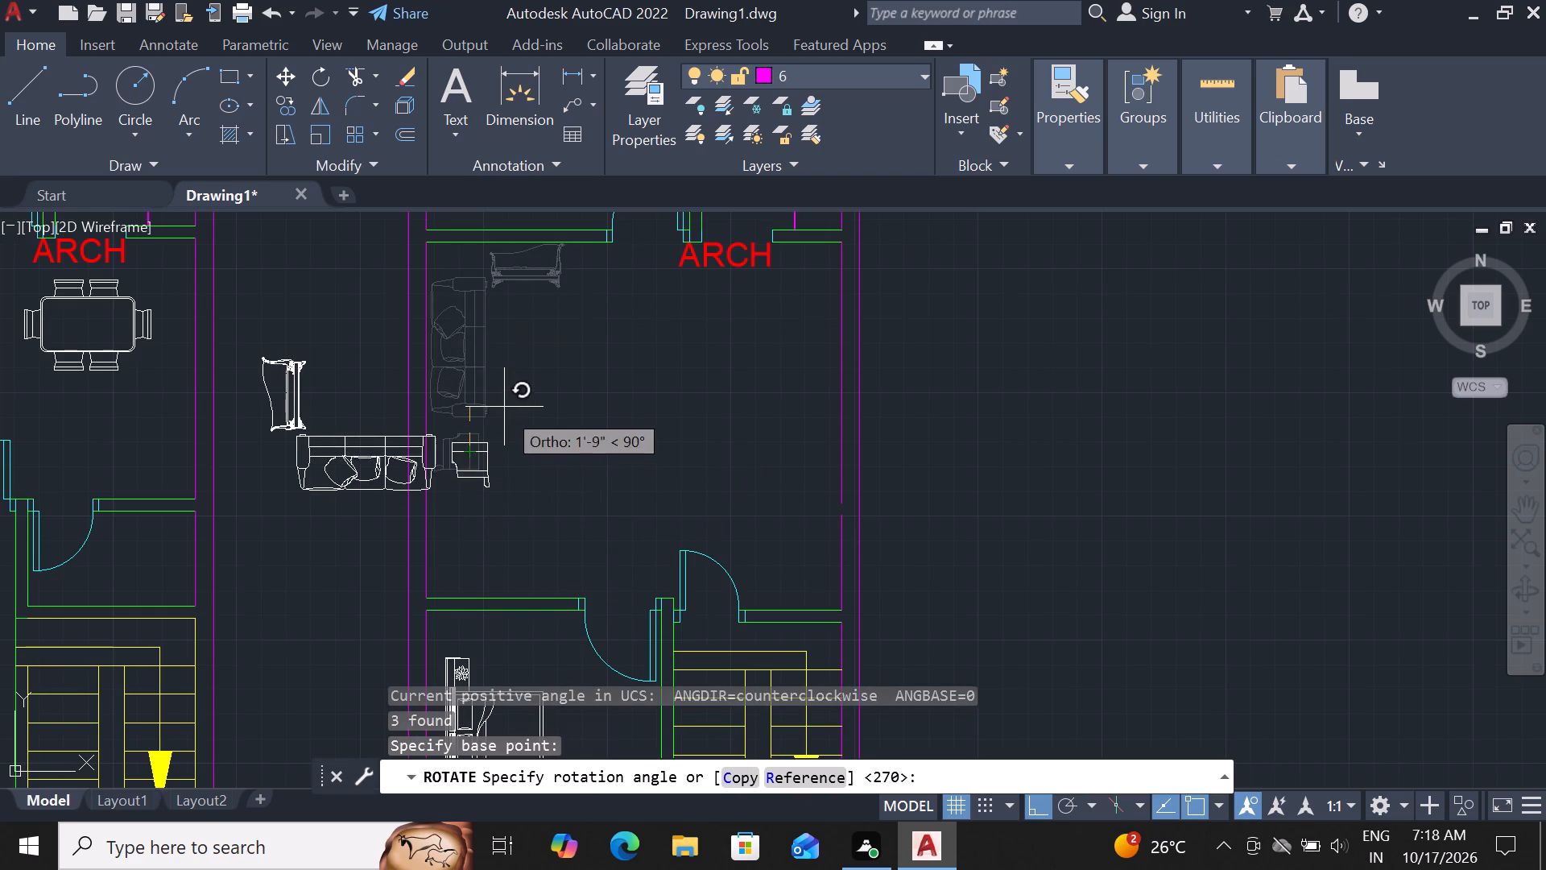
left_click(269, 366)
Move the rotated sofa, side chair and small table 13'-4" horizontally toward the lobby's east wall.
left_click(440, 632)
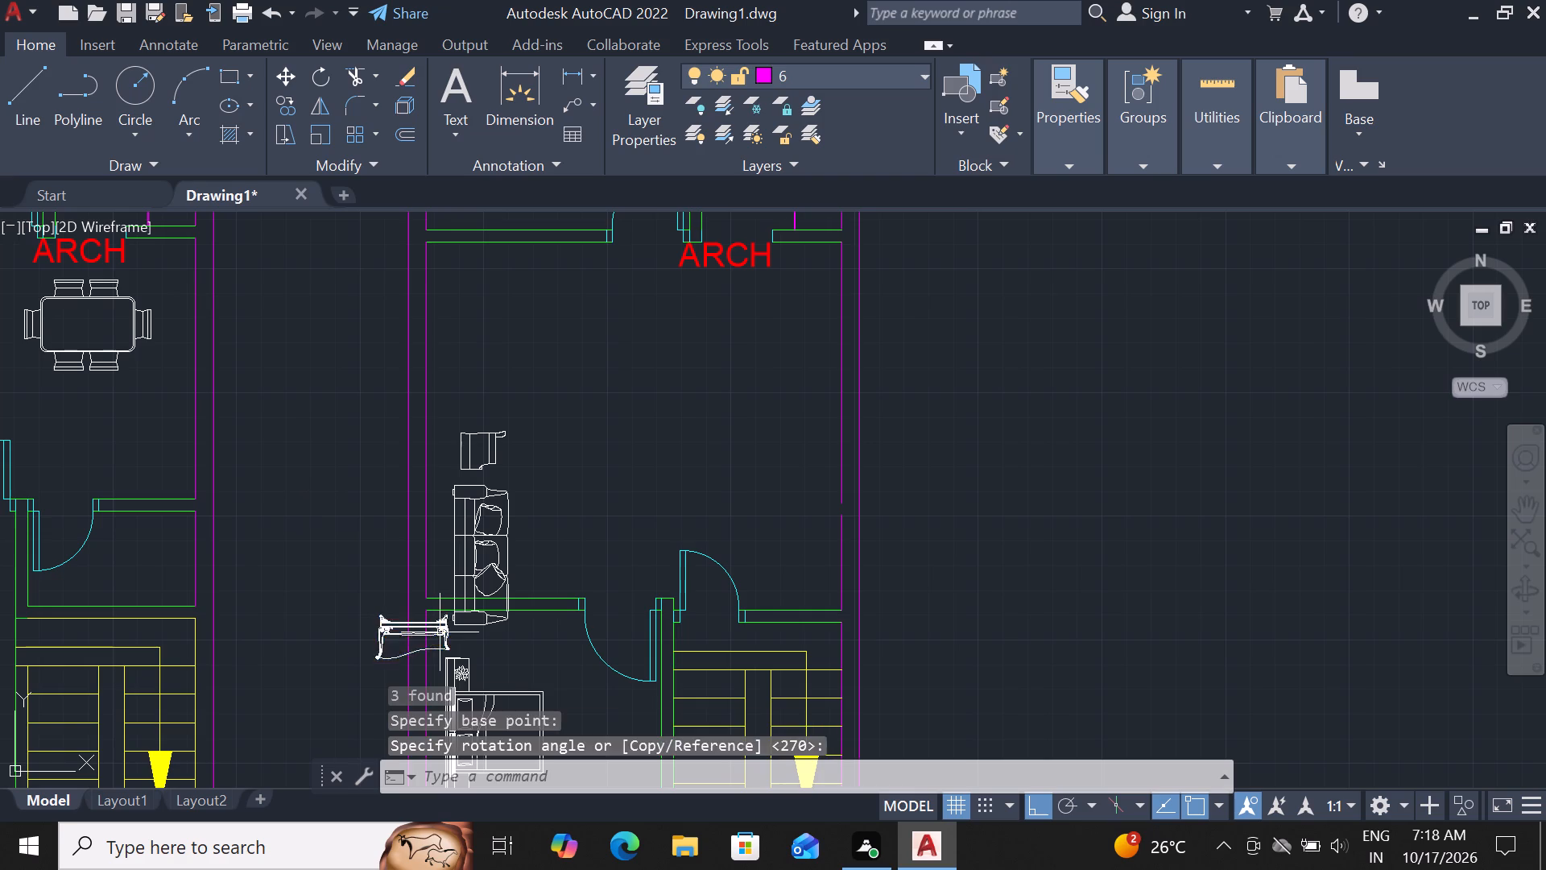
left_click(518, 551)
left_click(500, 545)
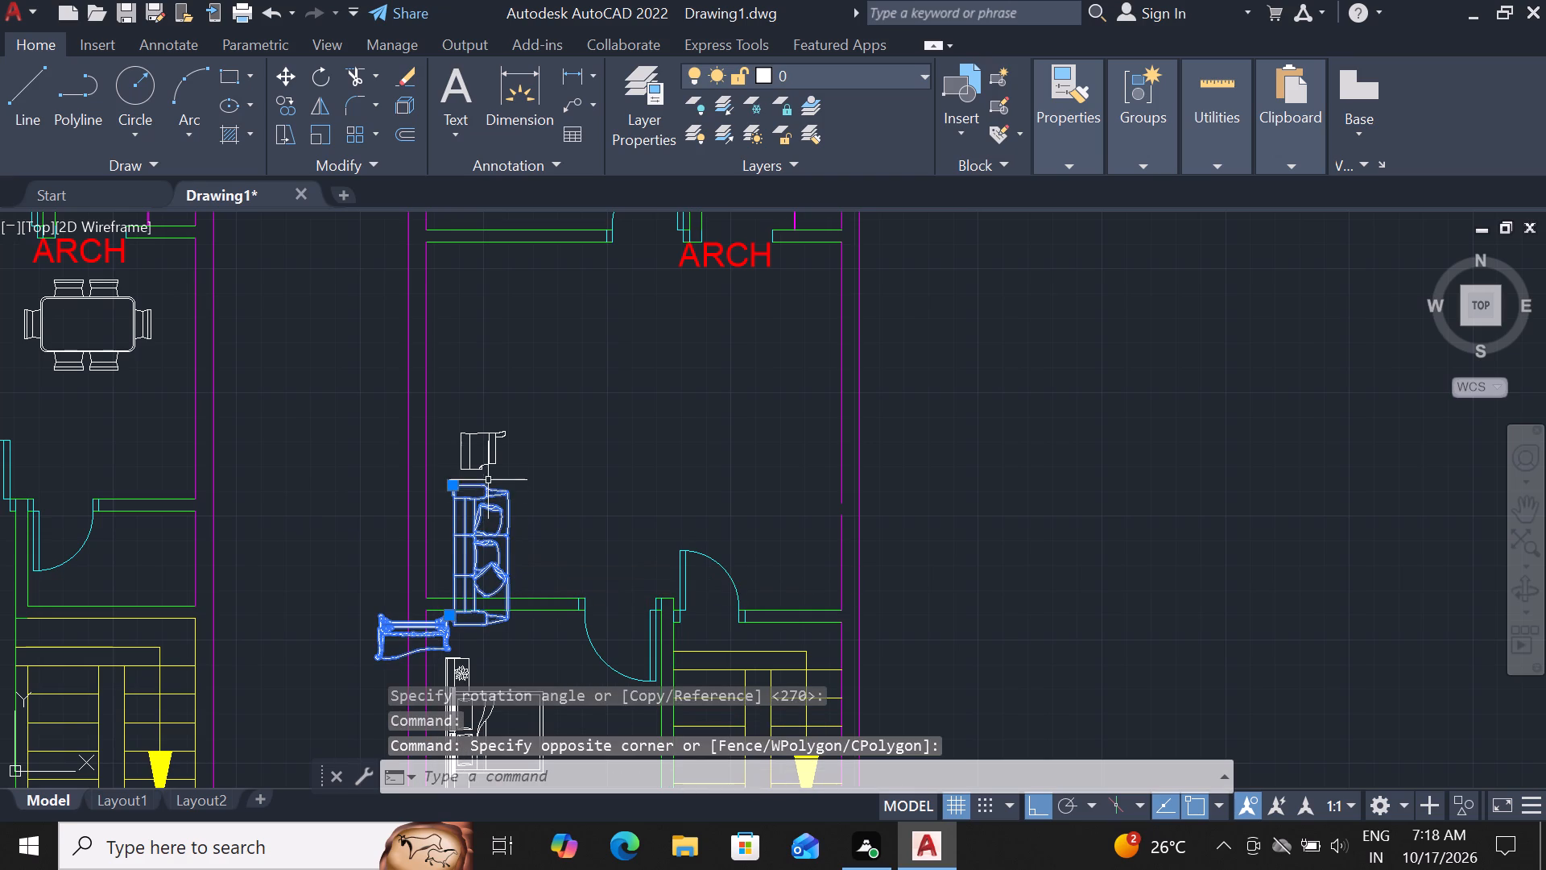
left_click(490, 465)
type("M")
key("space")
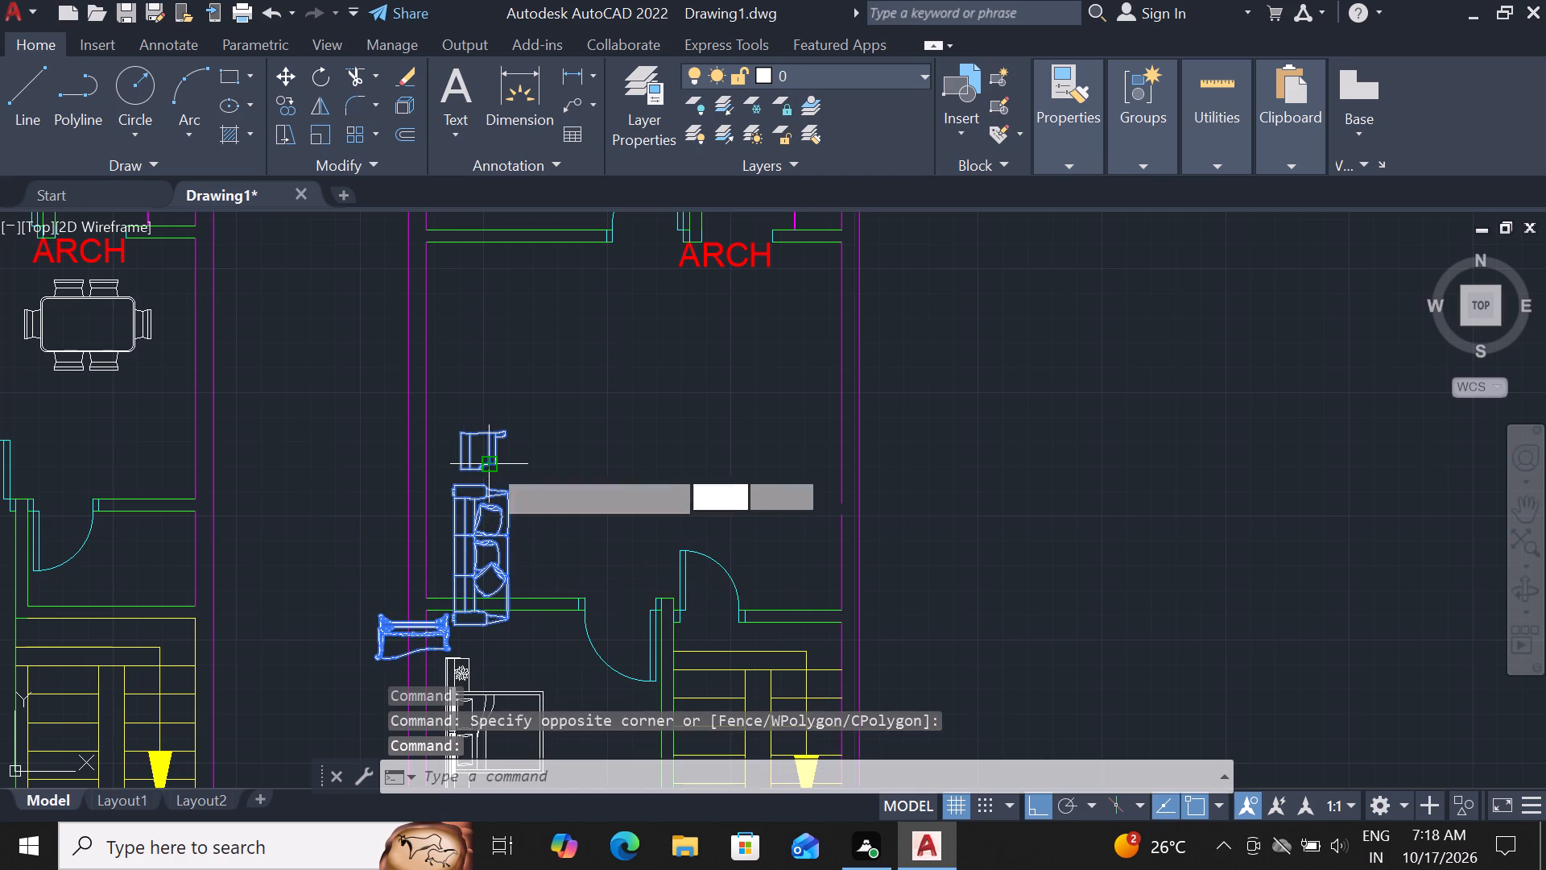
left_click(490, 465)
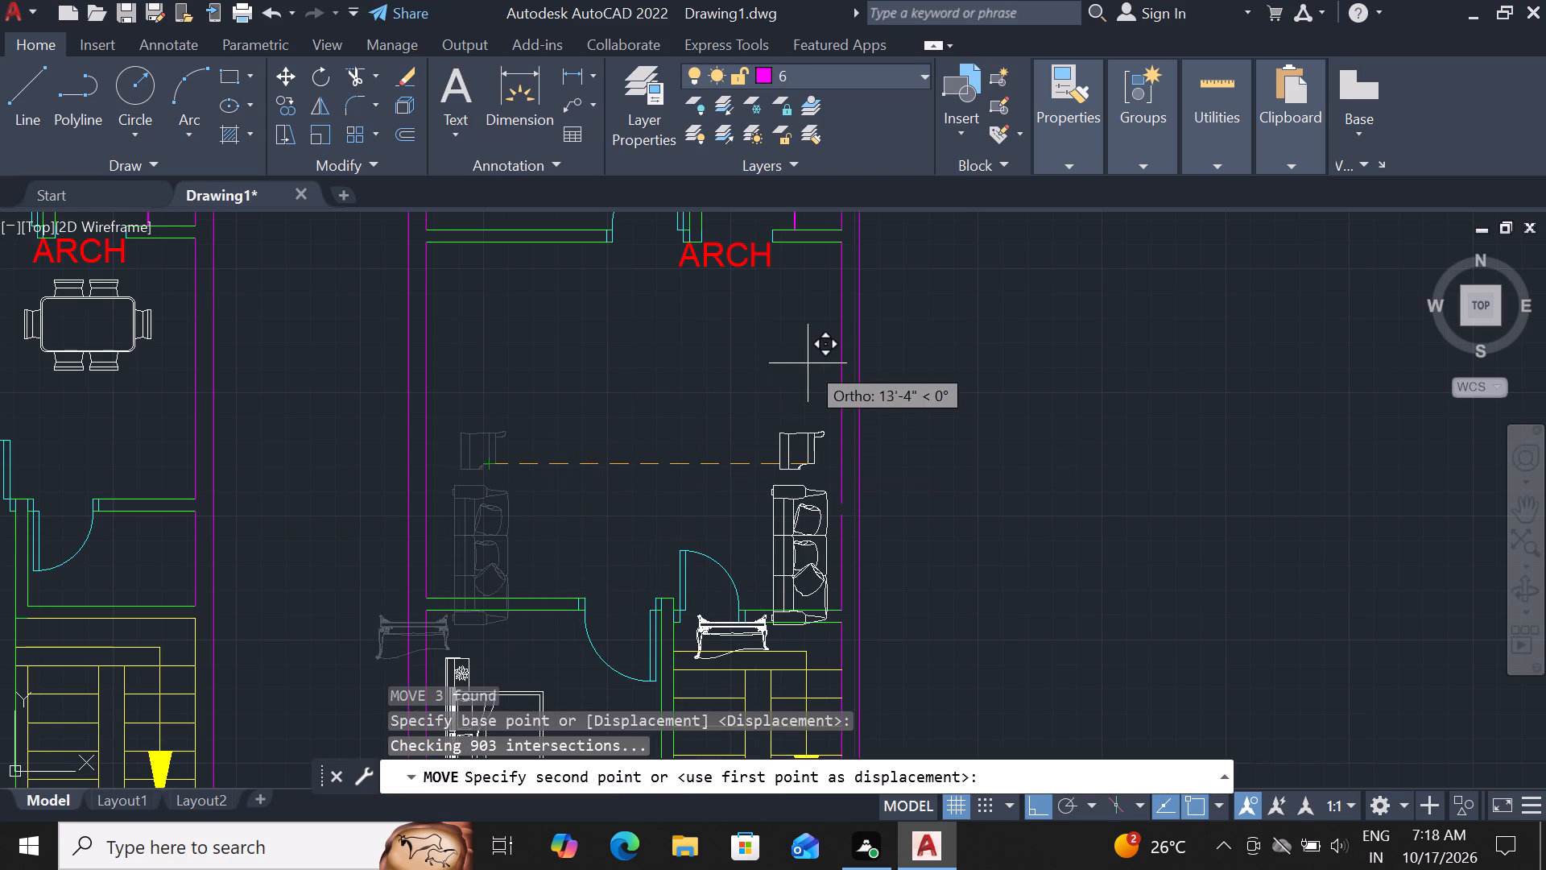
left_click(808, 363)
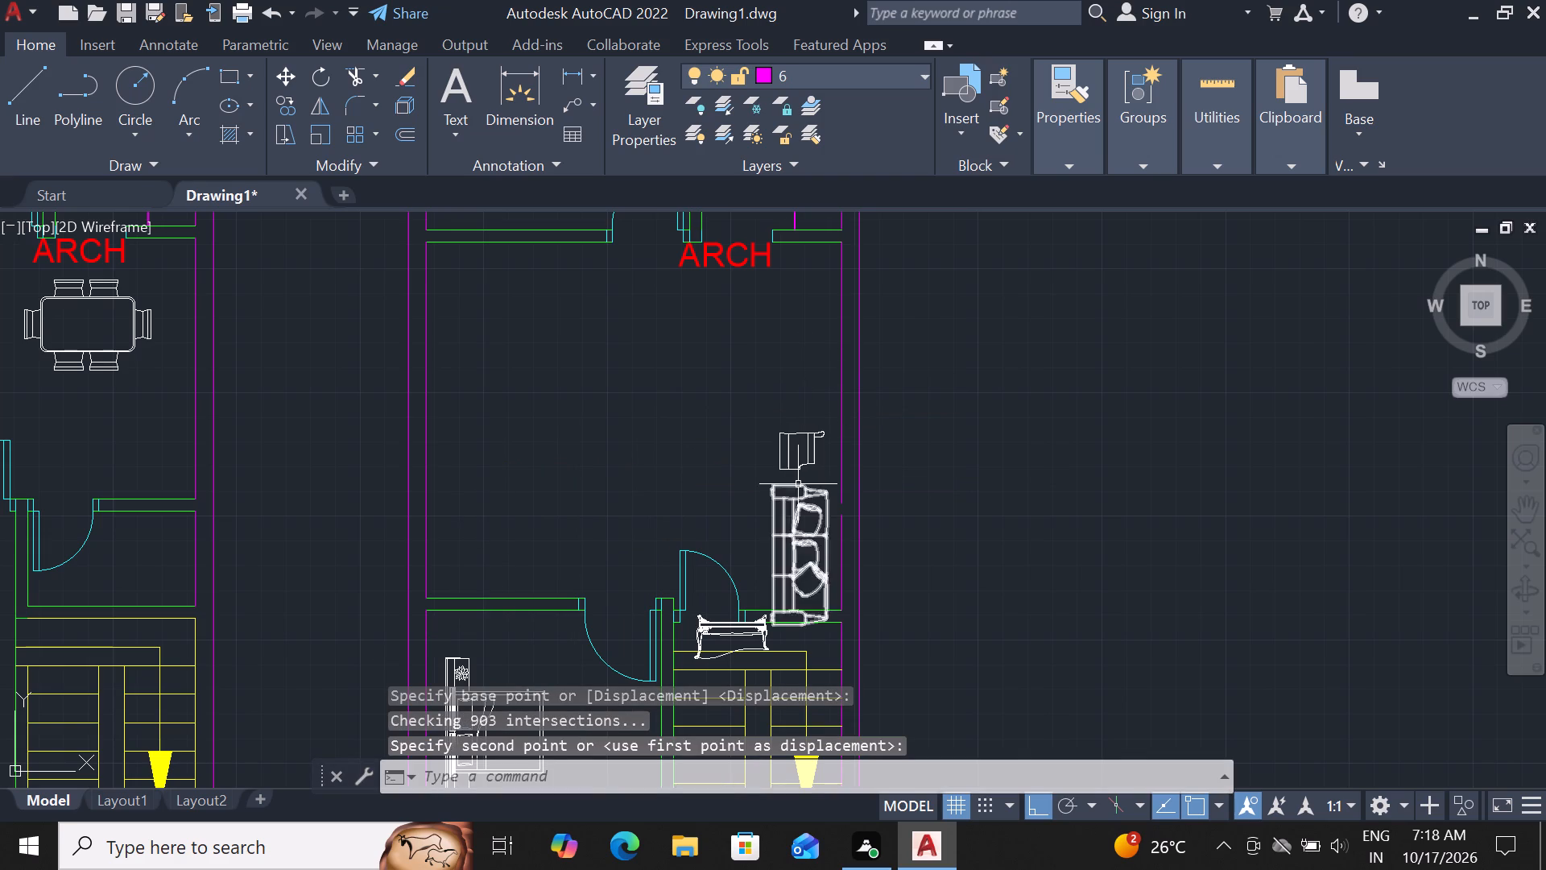
Move the three furniture pieces up into the lobby so the sofa backs onto the east wall, clear of the staircase door.
left_click(798, 473)
left_click(781, 535)
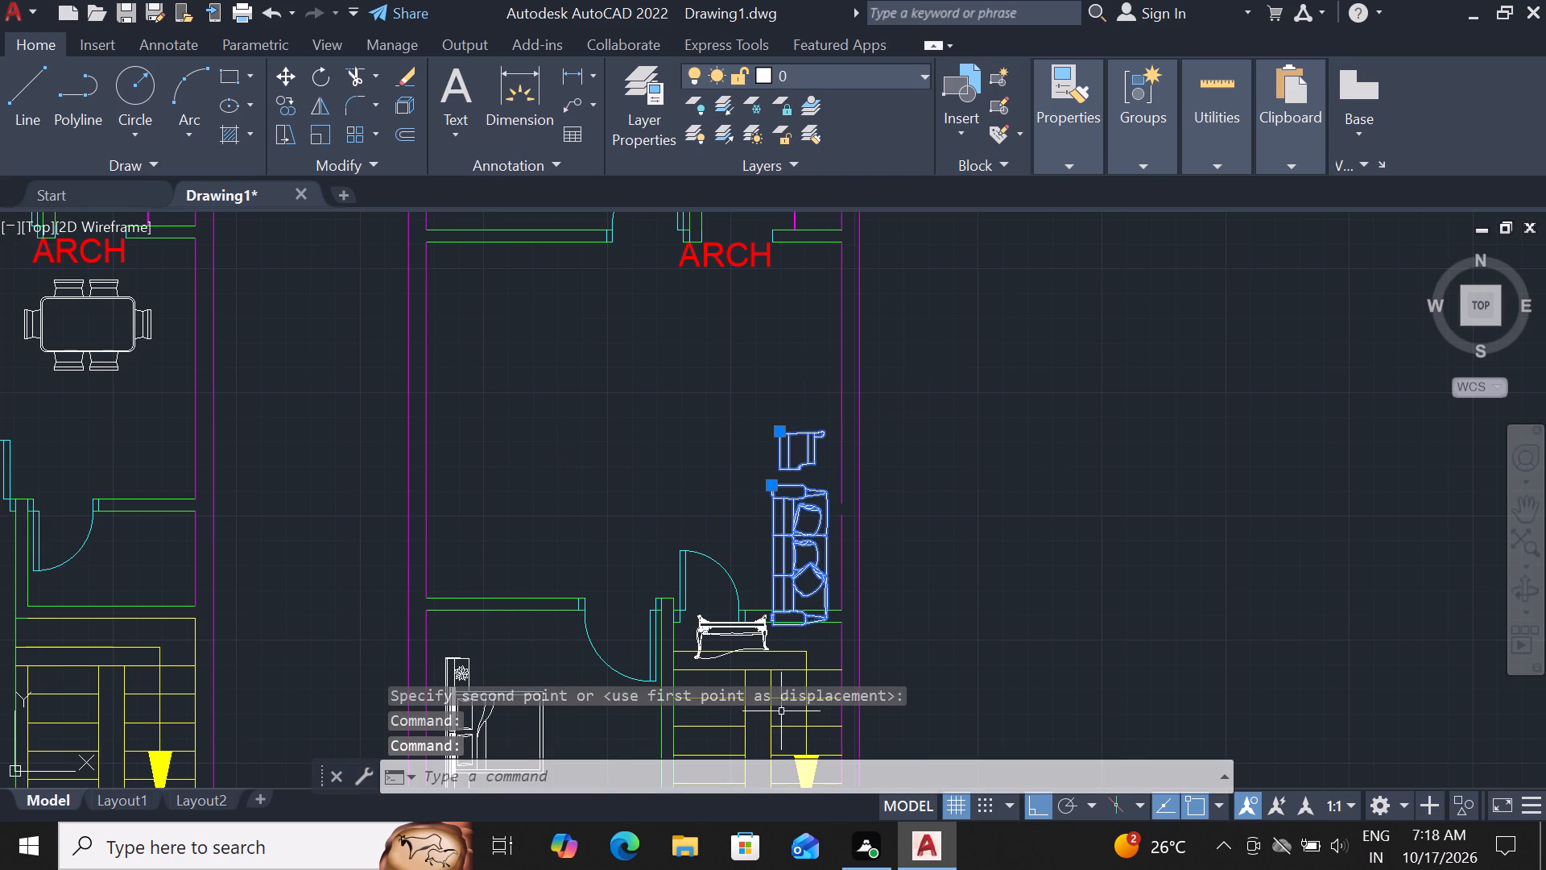
left_click(744, 632)
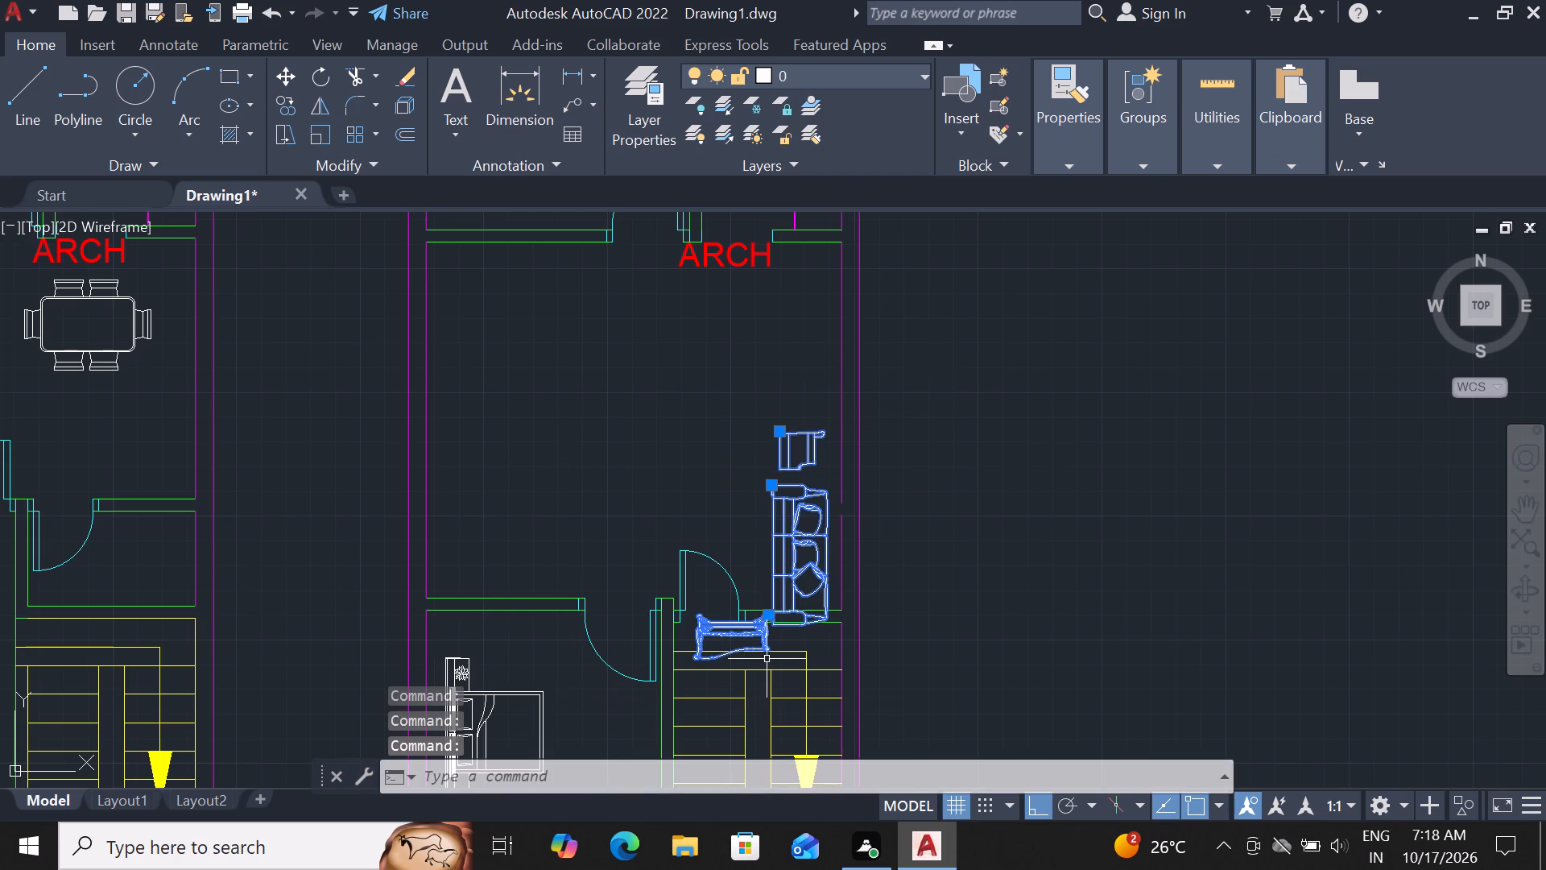
type("M")
key("space")
left_click(787, 562)
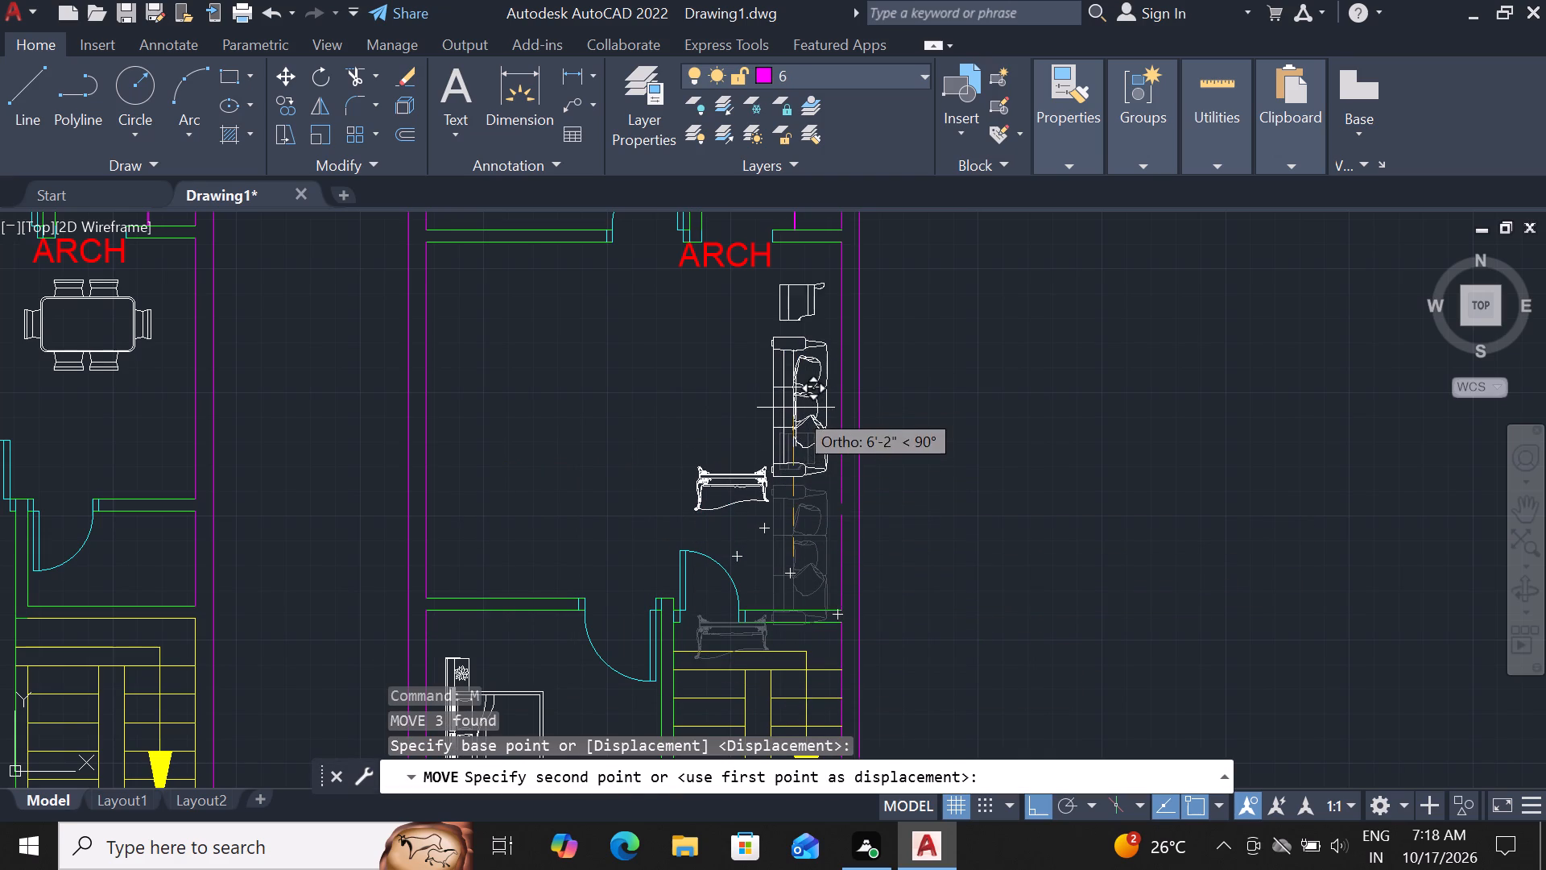
left_click(801, 430)
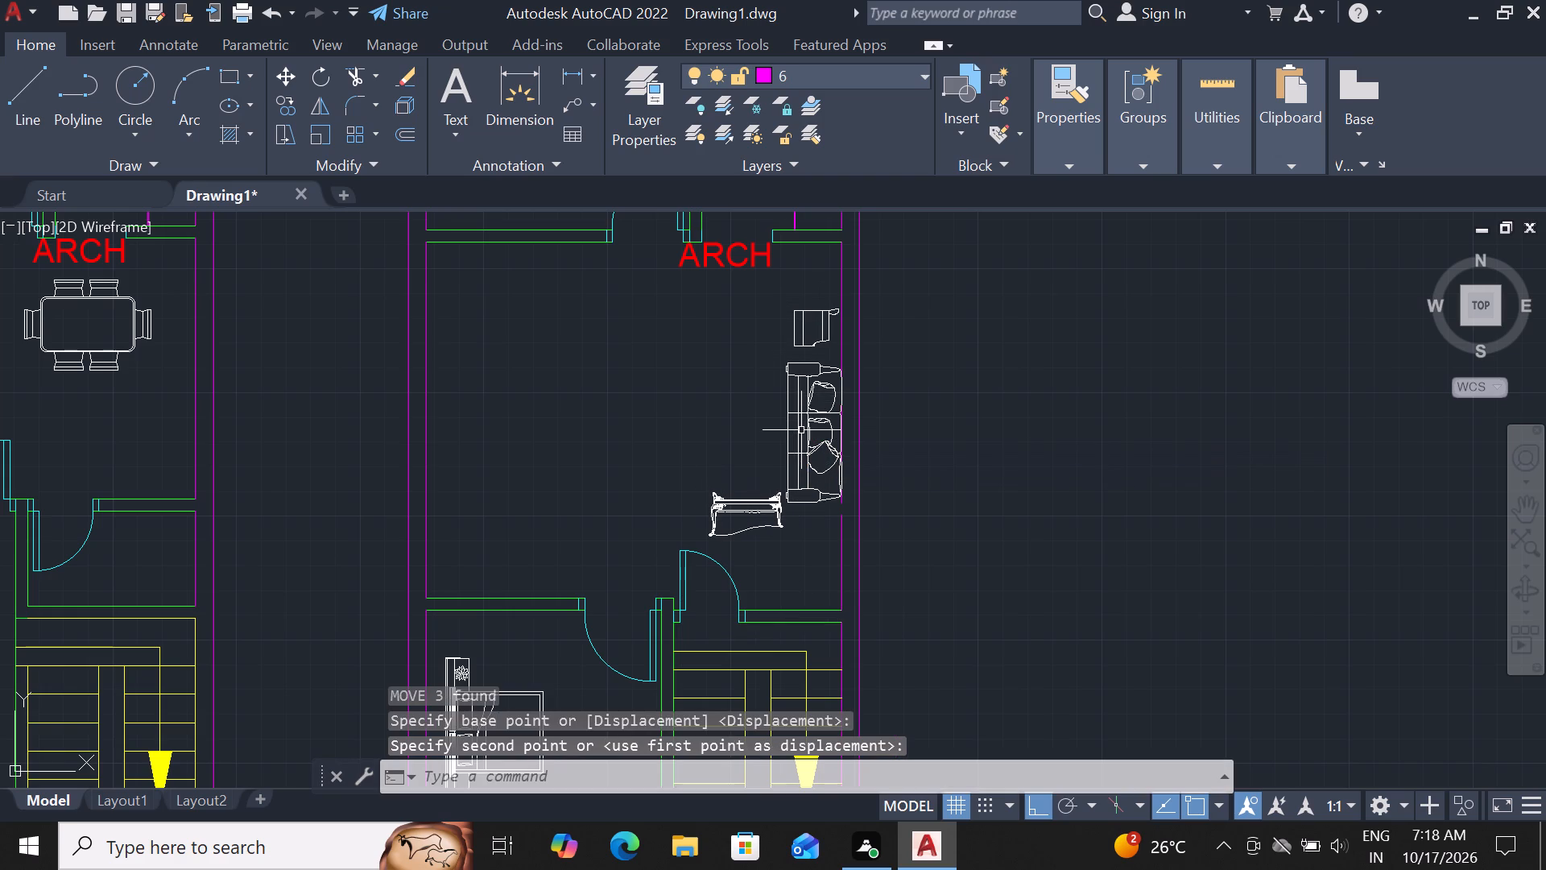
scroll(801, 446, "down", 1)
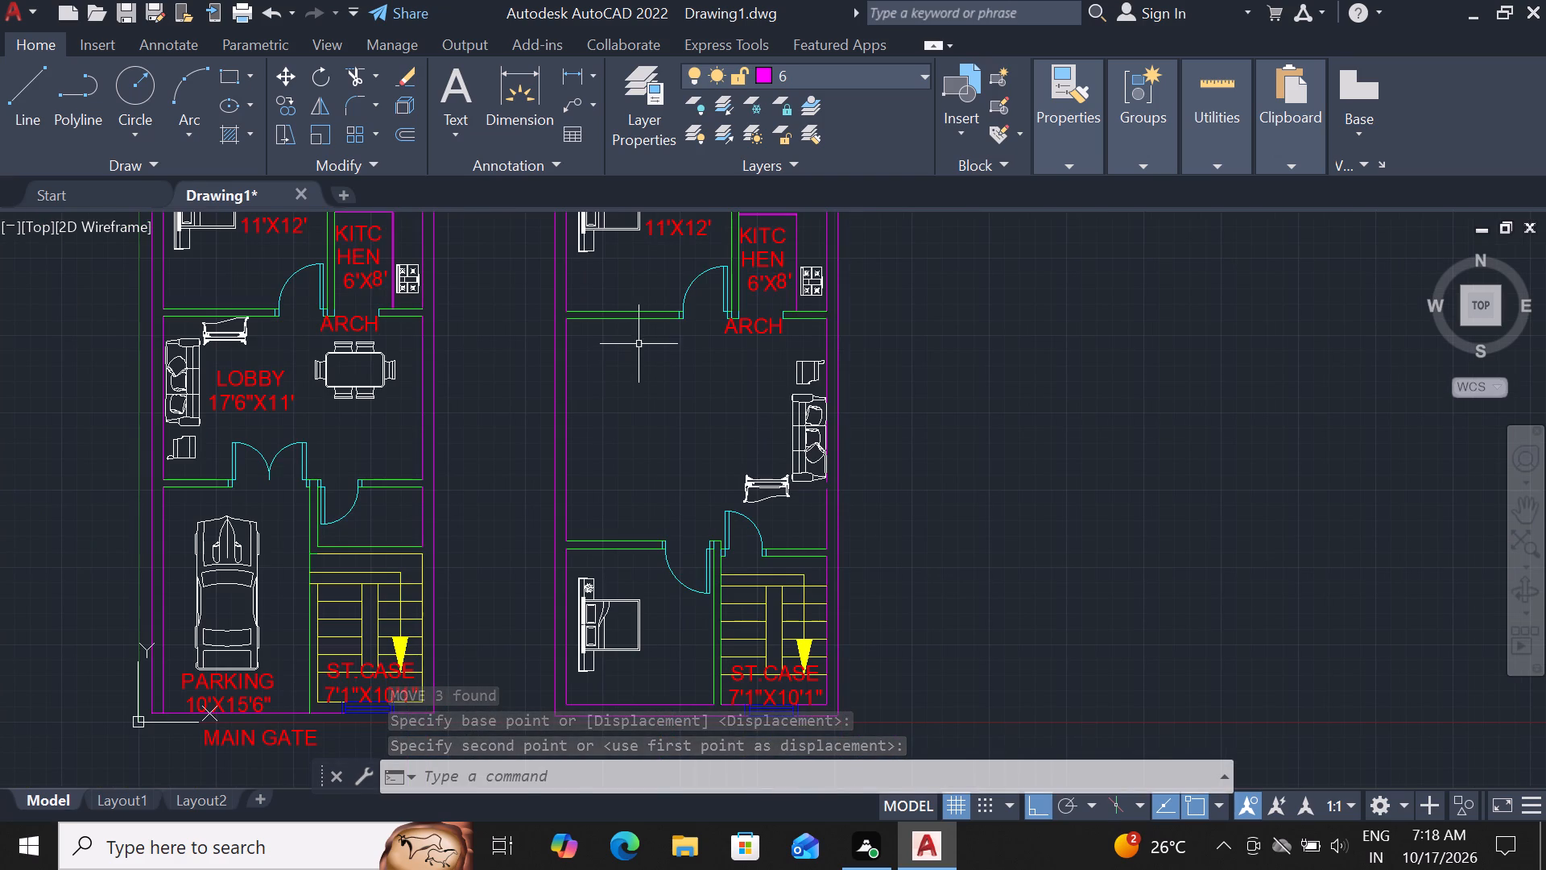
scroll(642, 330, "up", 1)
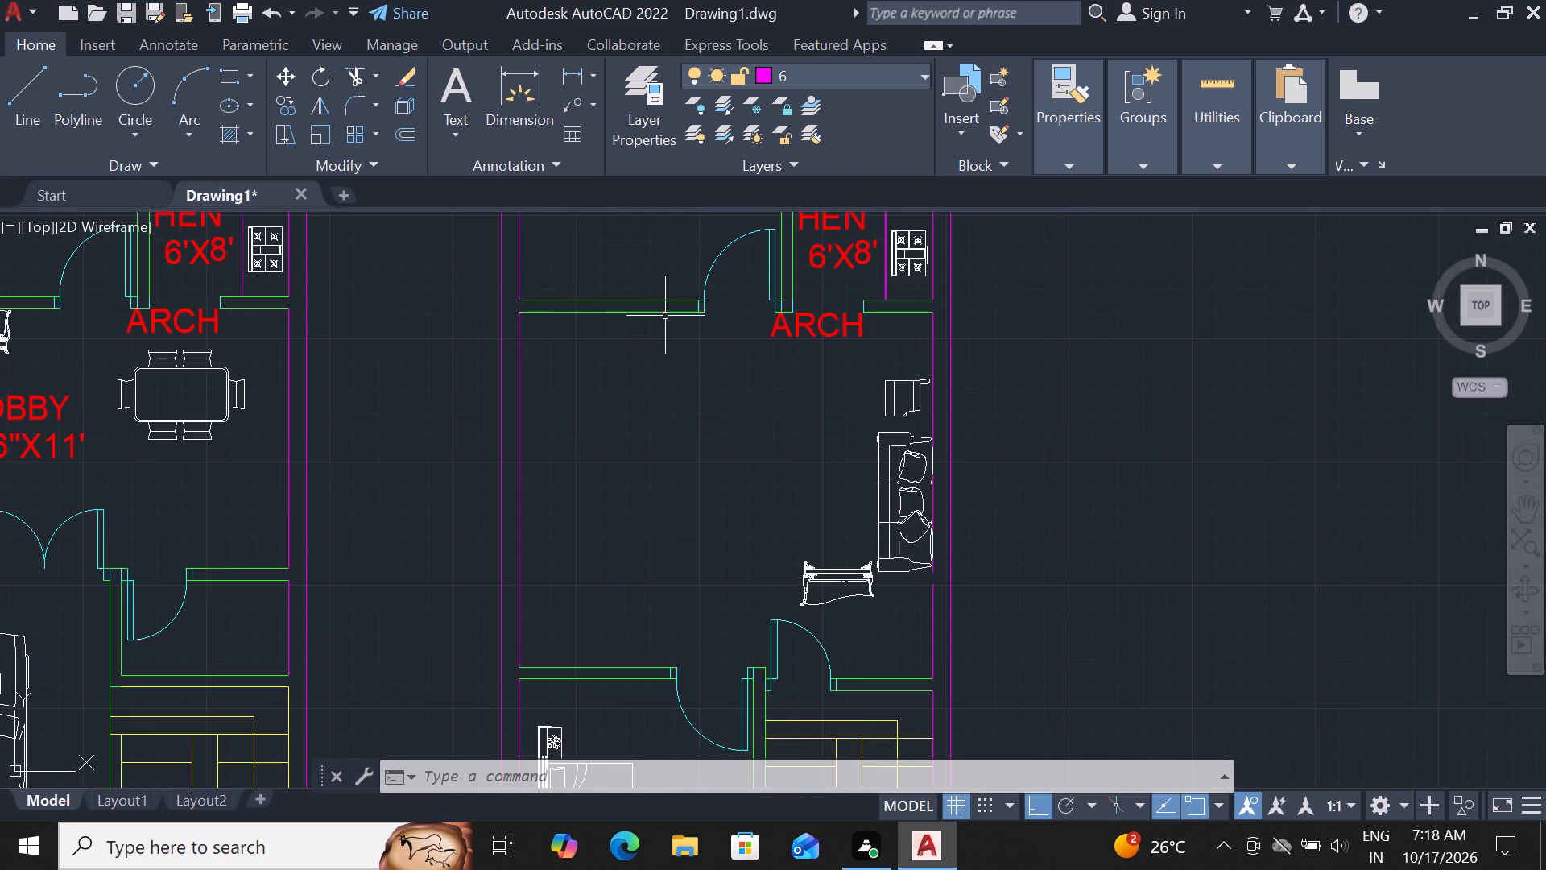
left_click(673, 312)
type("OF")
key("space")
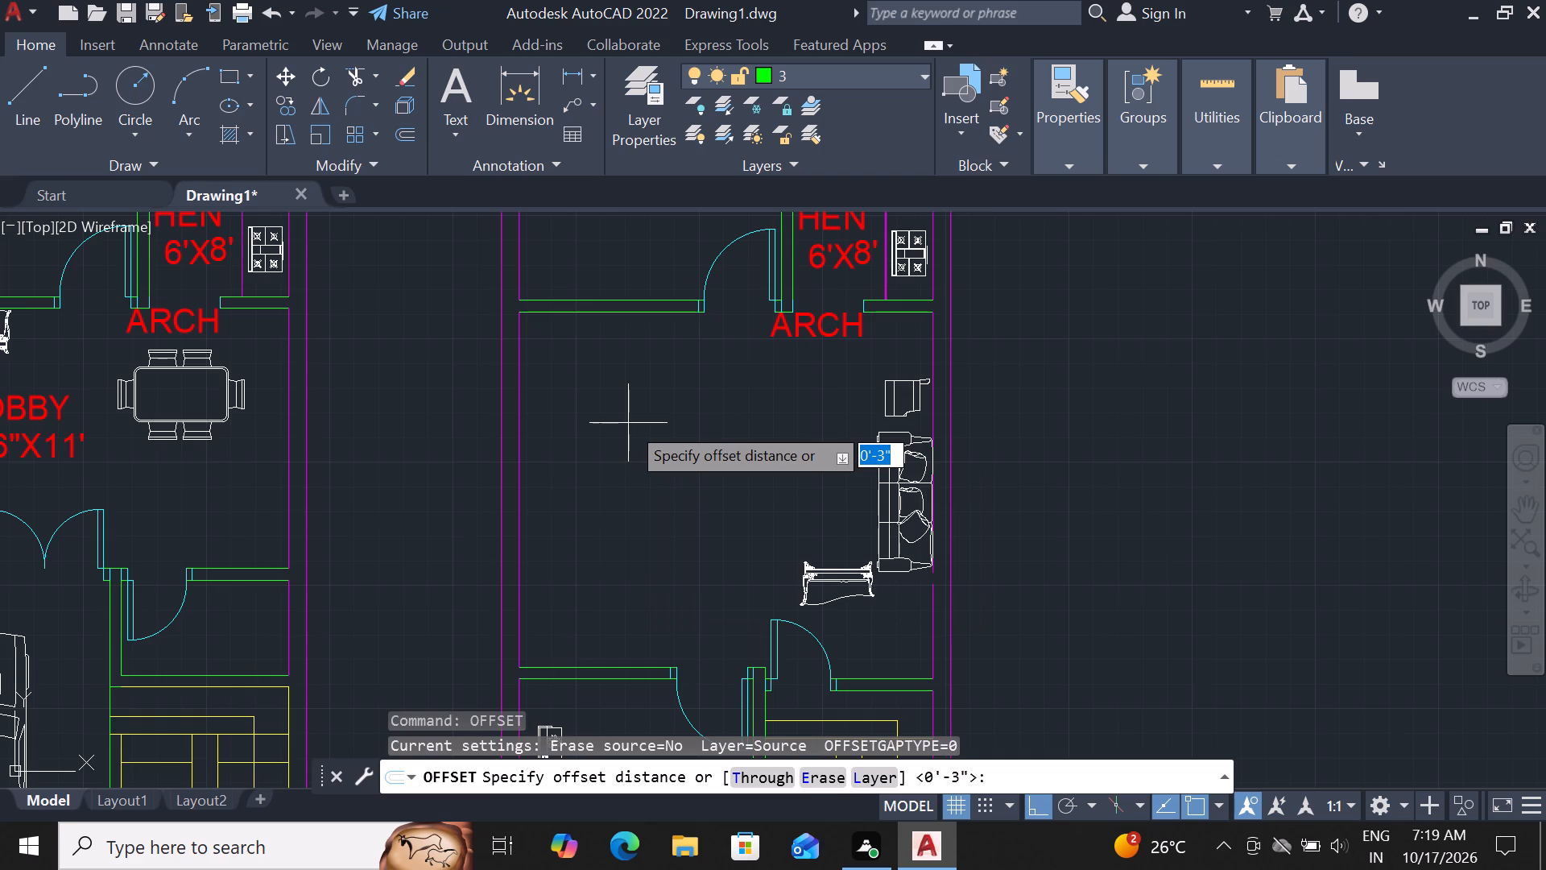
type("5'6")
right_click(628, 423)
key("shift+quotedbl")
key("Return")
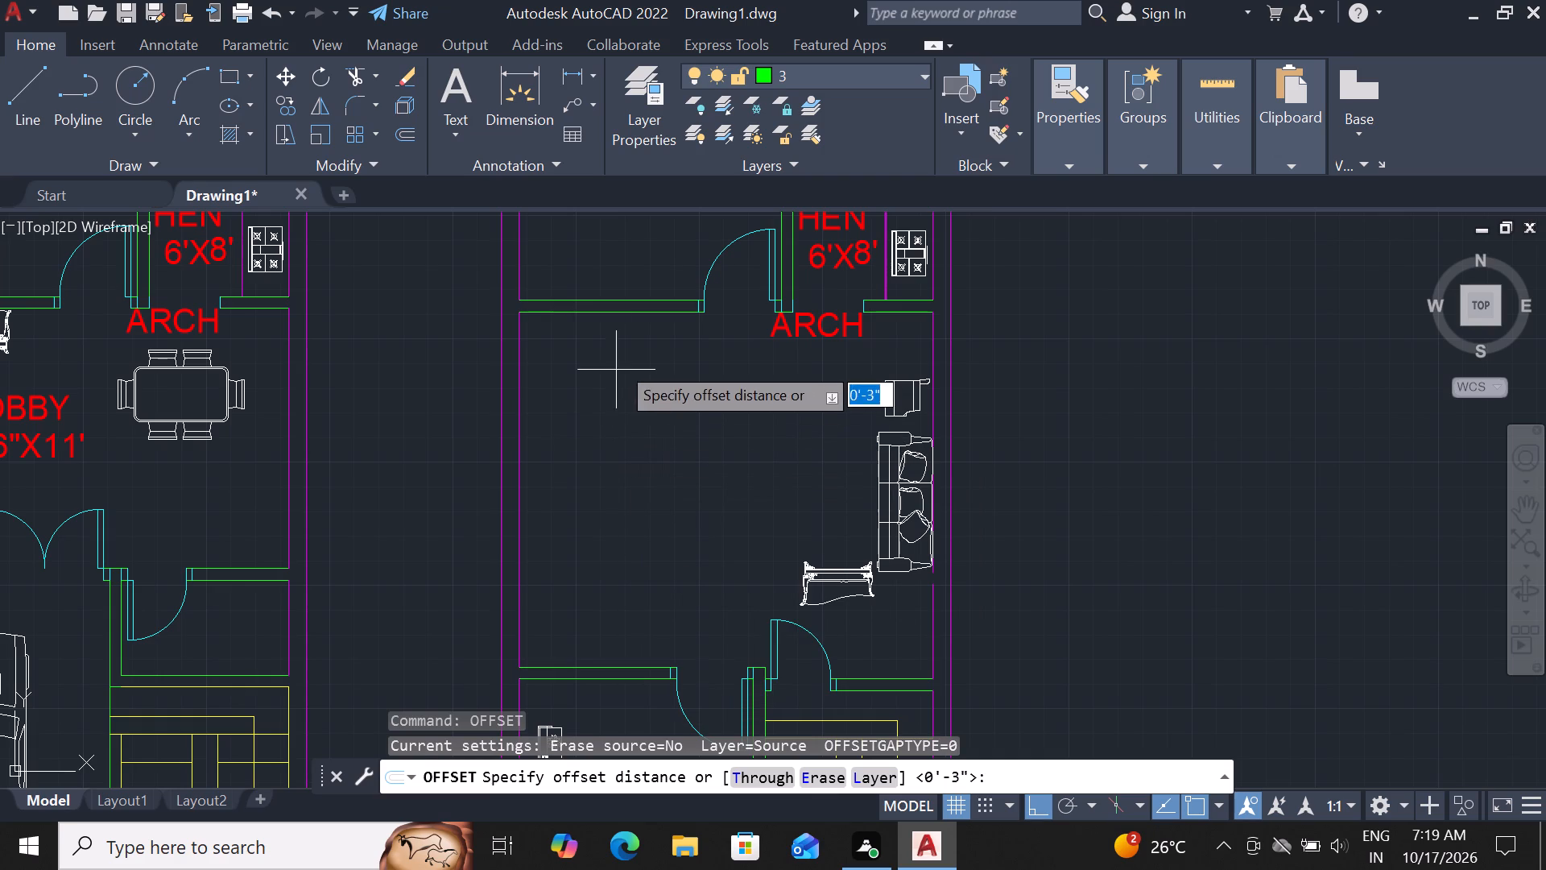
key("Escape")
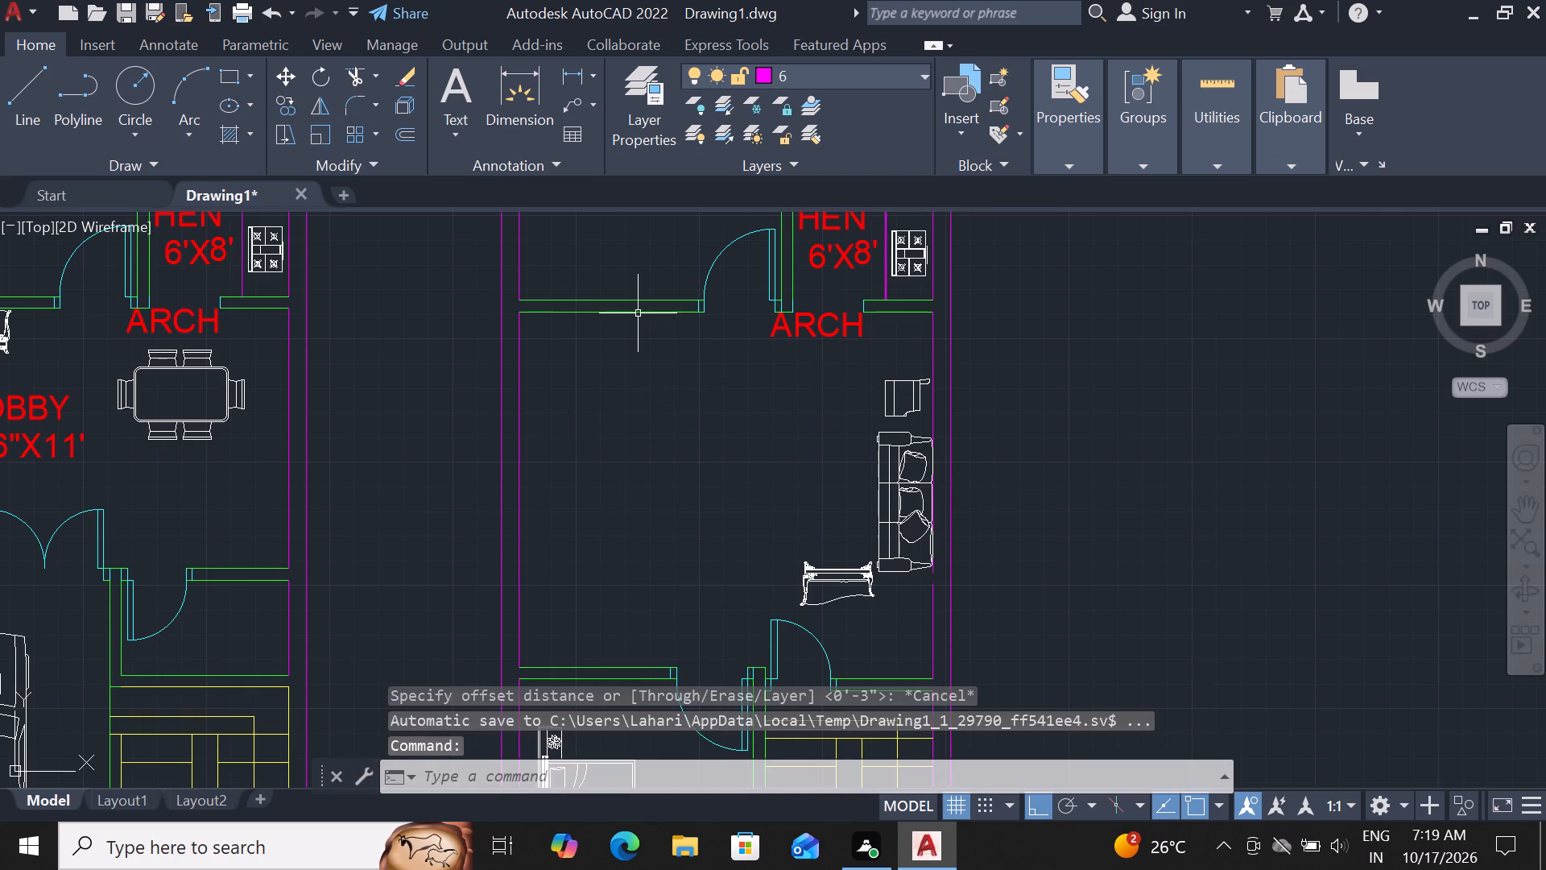
Offset the lower line of the second plan's upper bedroom wall 5'6" down into the lobby.
left_click(638, 313)
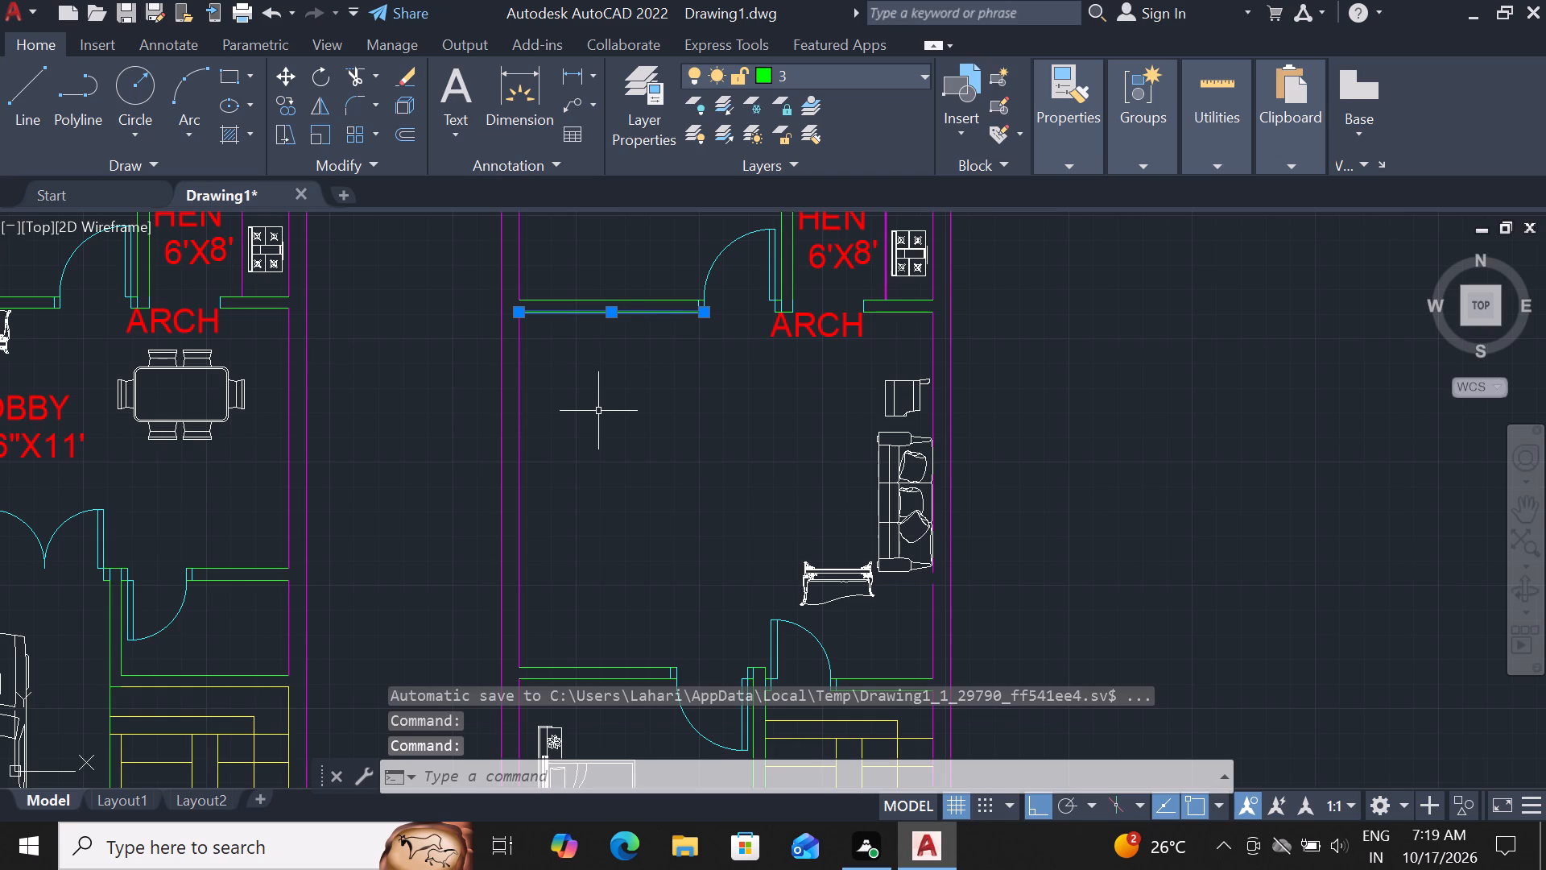
type("OF")
key("space")
type("5'6\"")
key("Return")
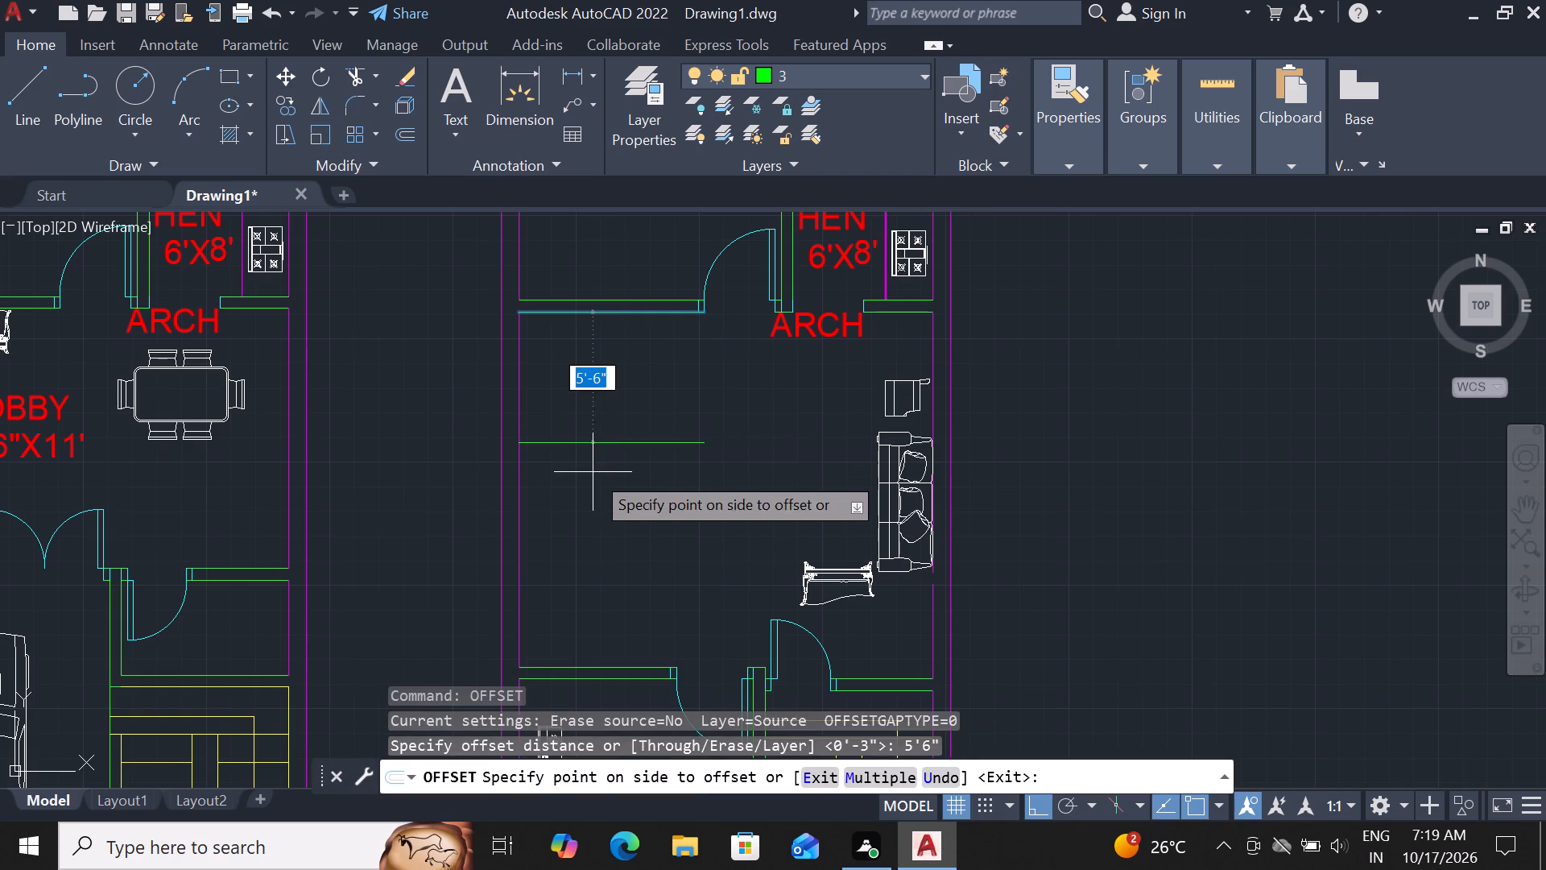
left_click(593, 472)
key("Escape")
Offset the new lobby line 6" downward to form the partition wall's second face.
left_click(602, 442)
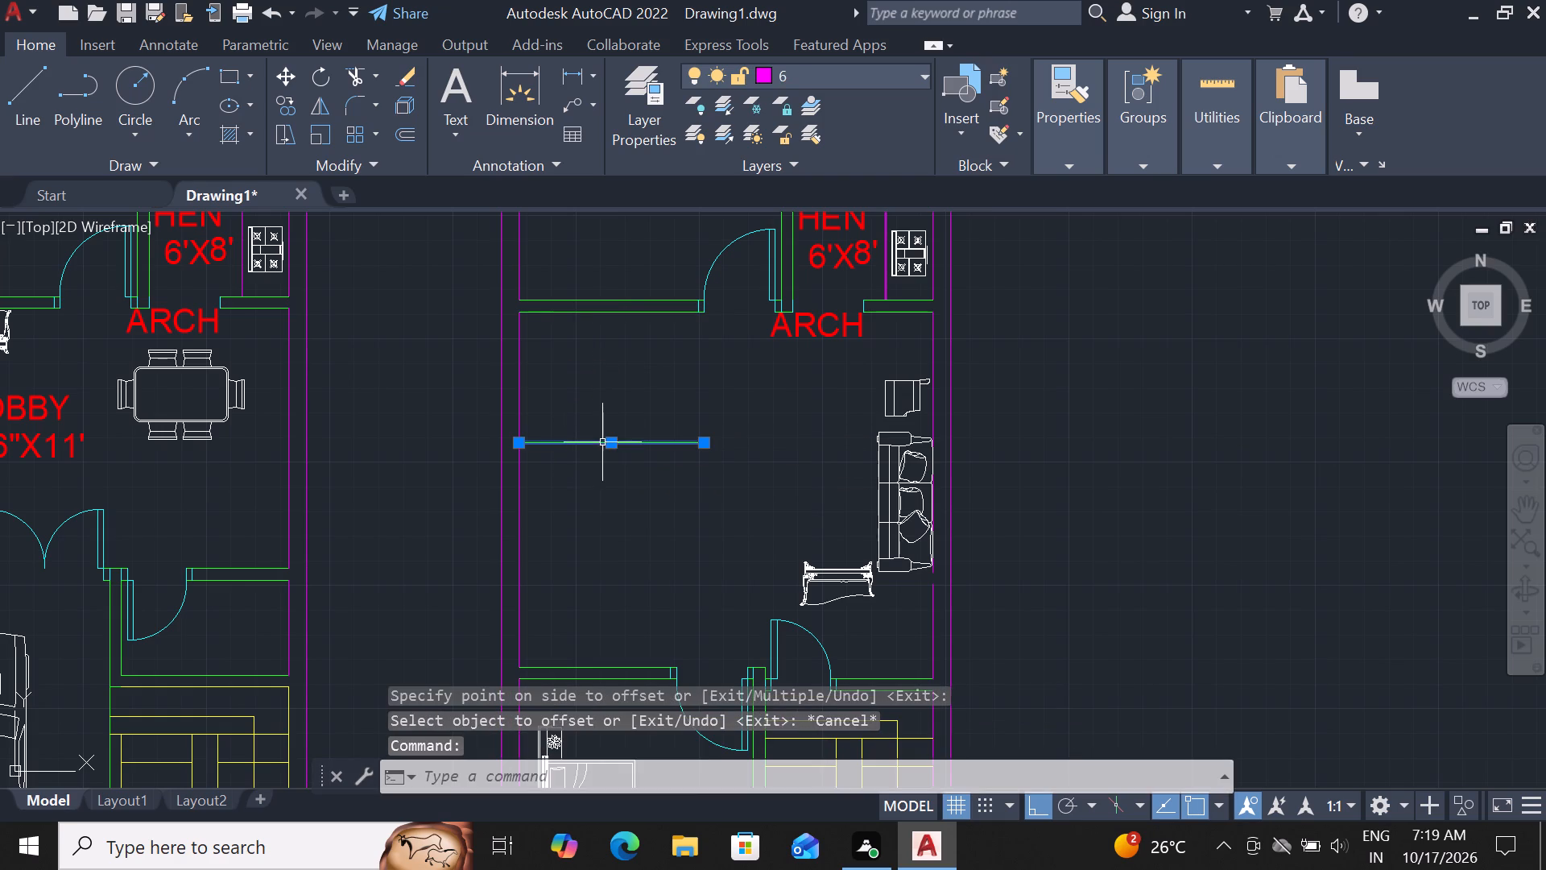
type("OF 6\"")
key("Return")
left_click(596, 505)
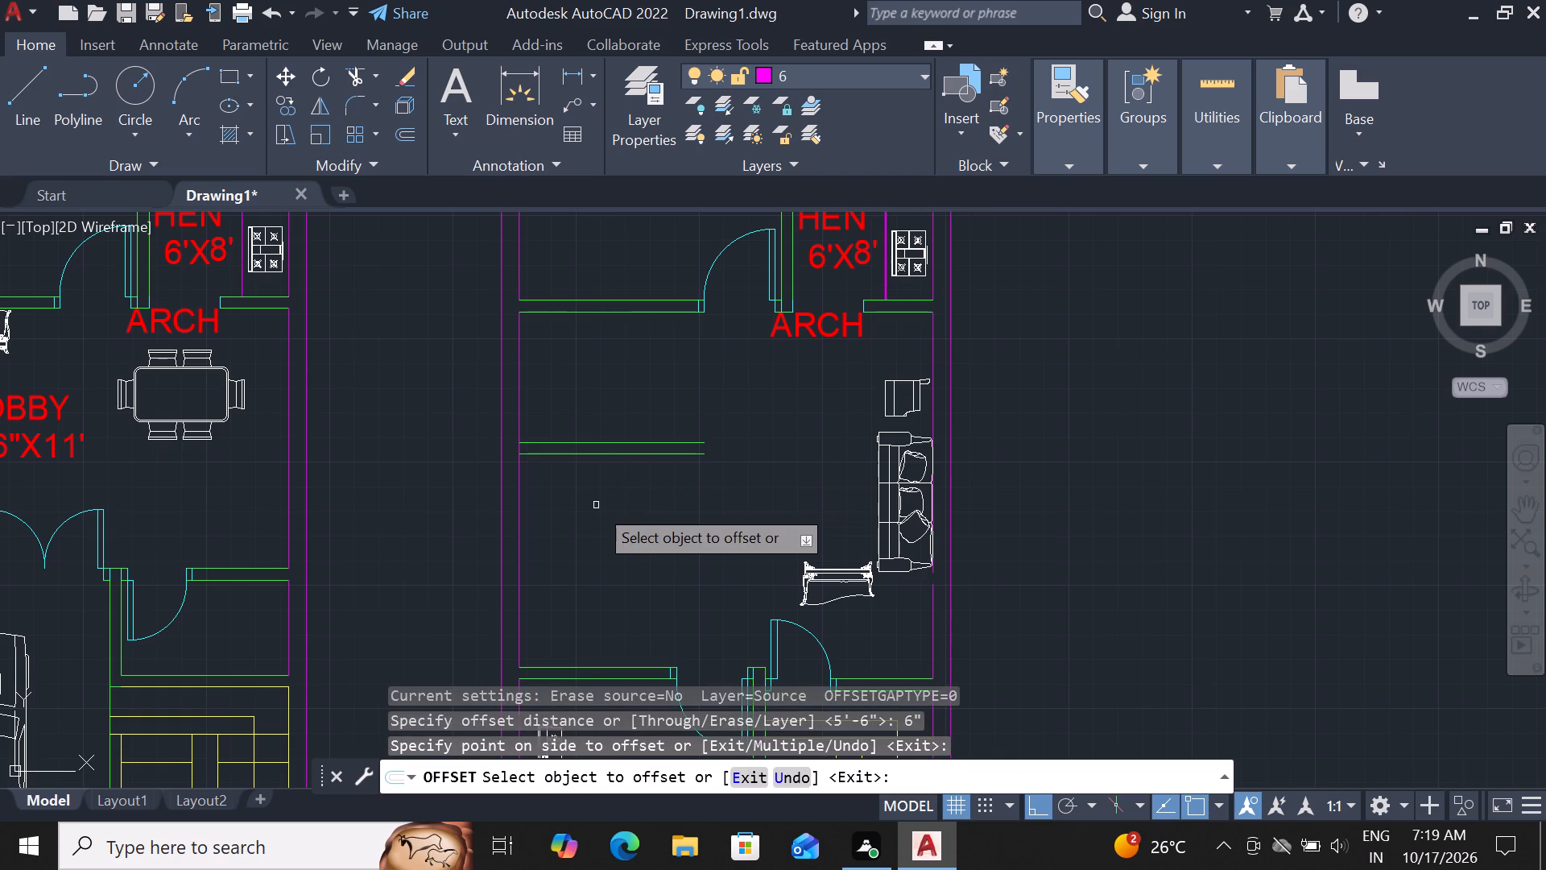
key("Escape")
Offset the partition wall's lower line 3'6" downward to start a second partition.
left_click(619, 457)
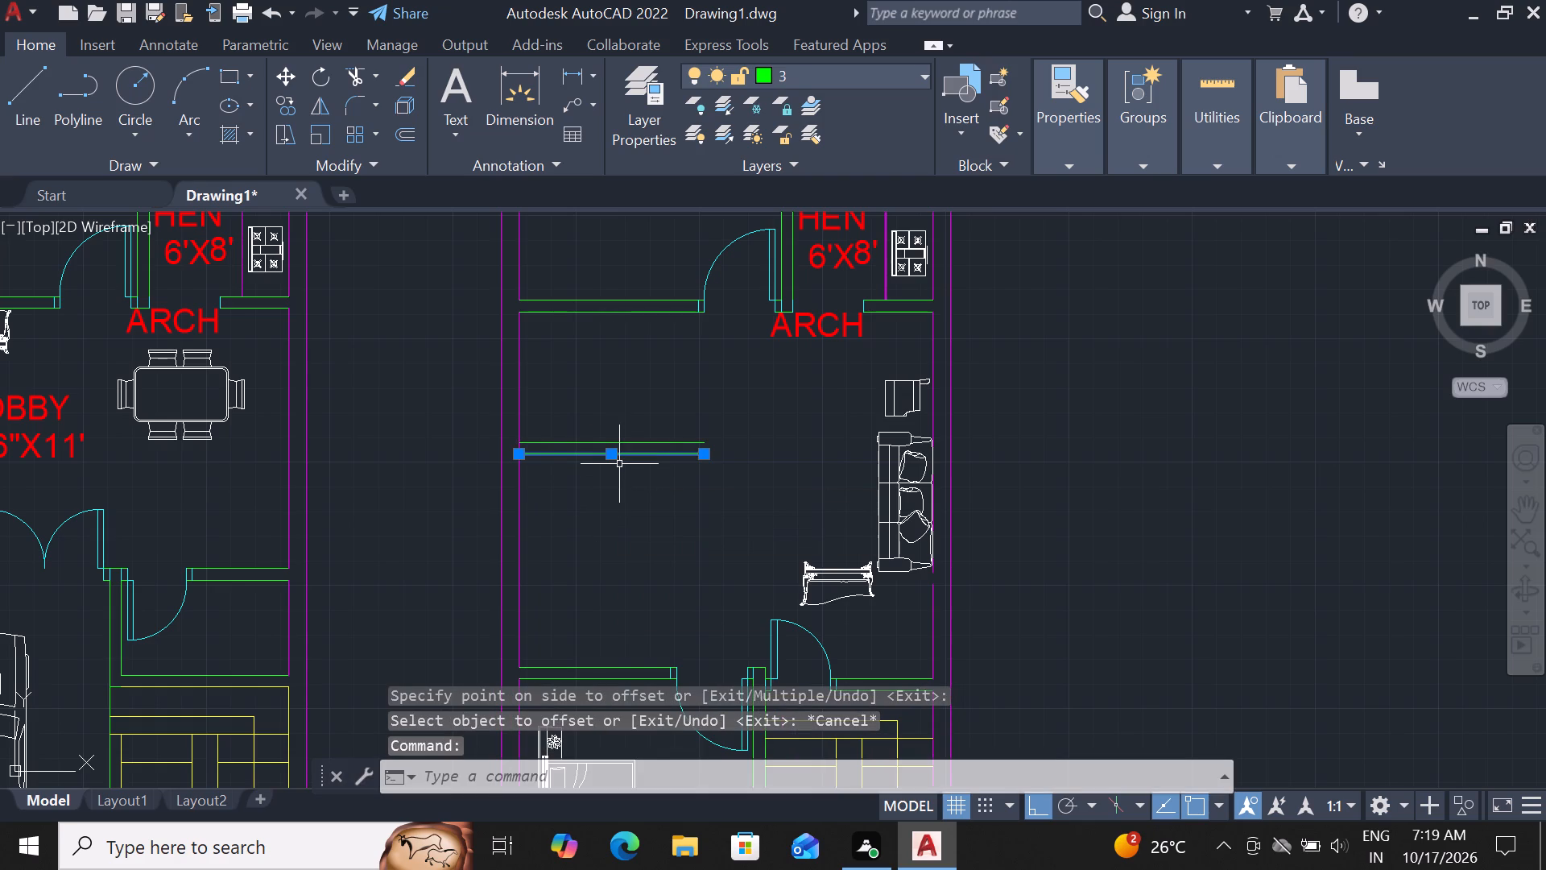
type("OF")
key("space")
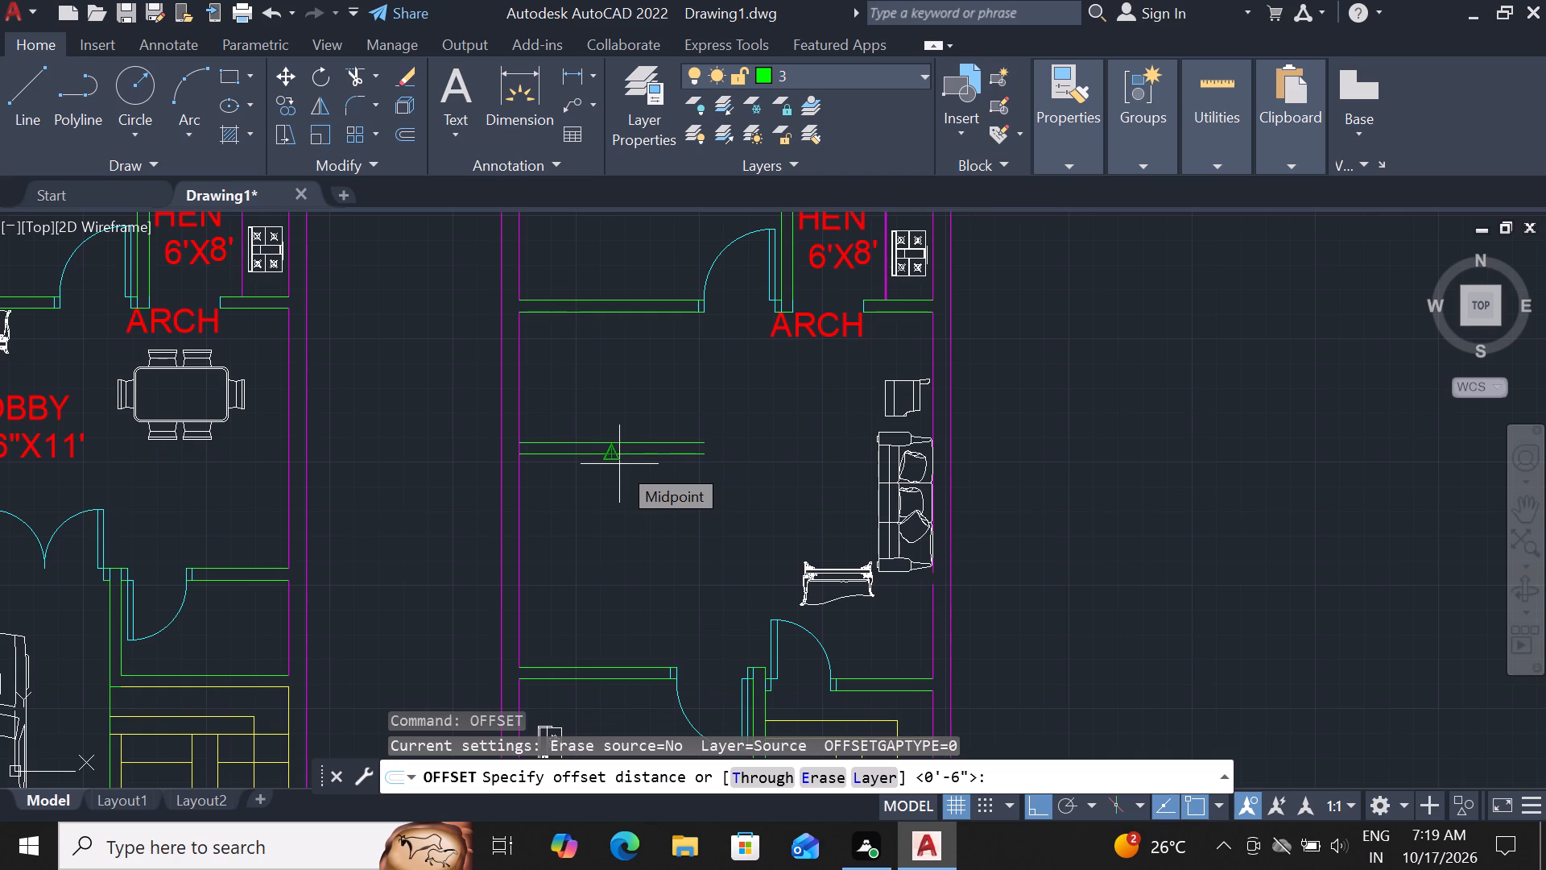
type("3'6\"")
key("Return")
left_click(619, 478)
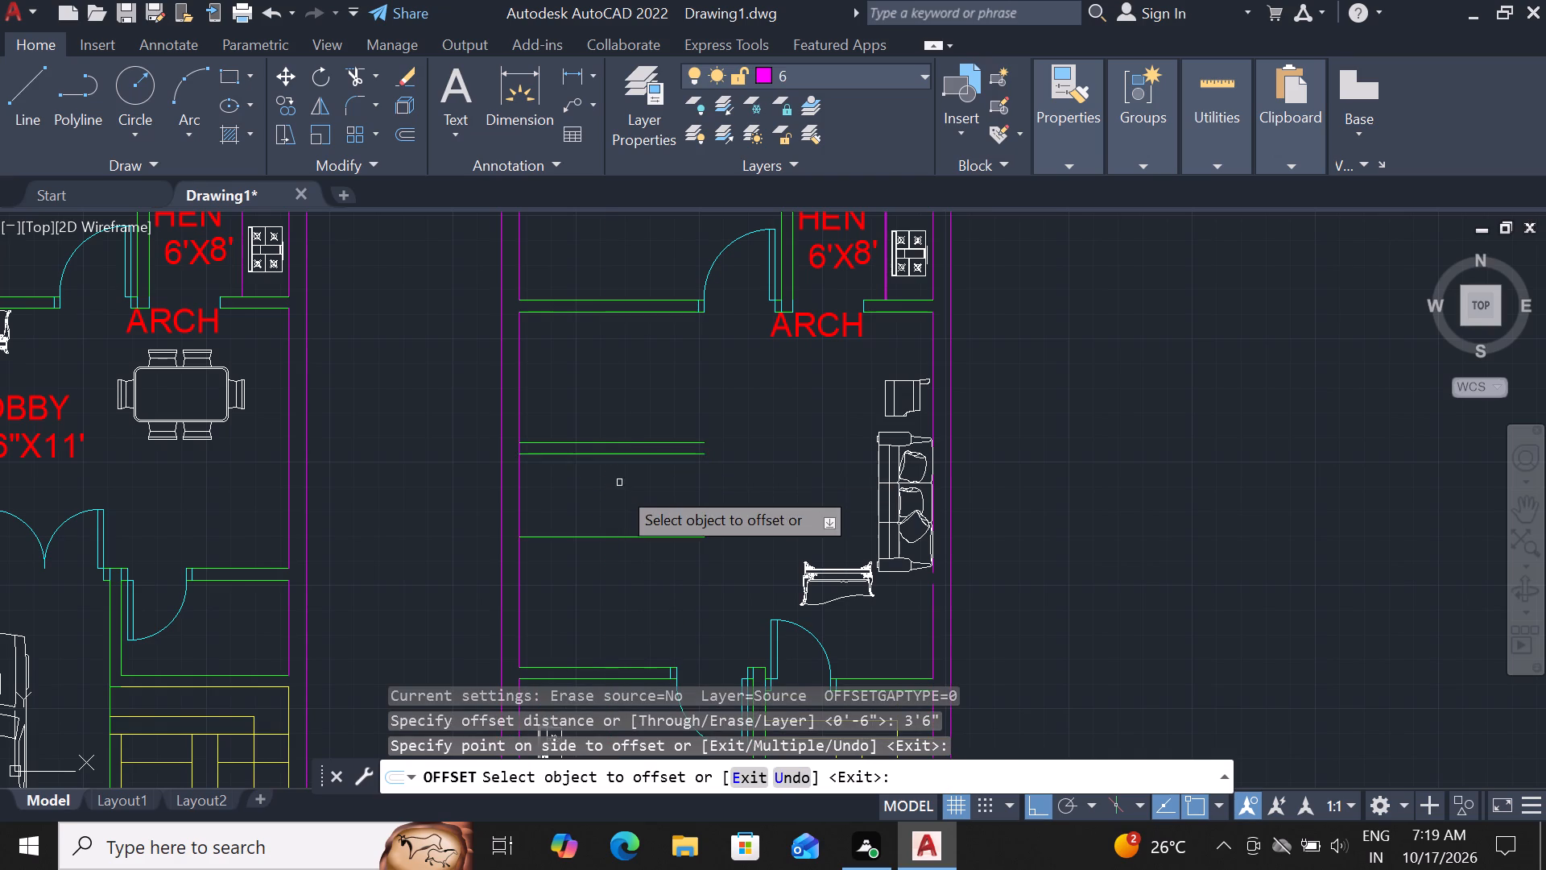
key("Escape")
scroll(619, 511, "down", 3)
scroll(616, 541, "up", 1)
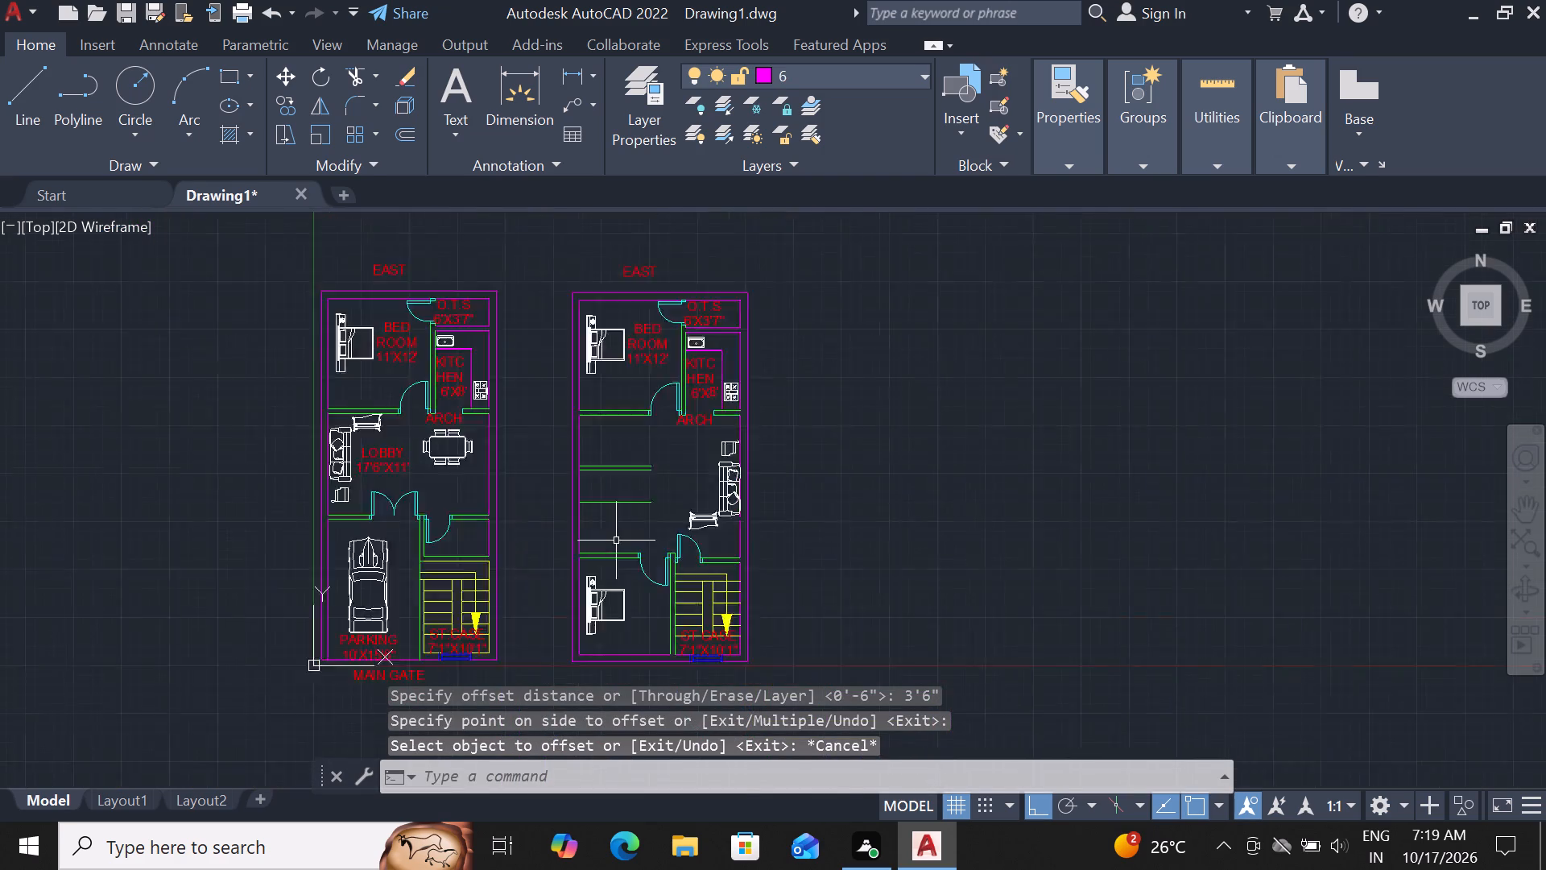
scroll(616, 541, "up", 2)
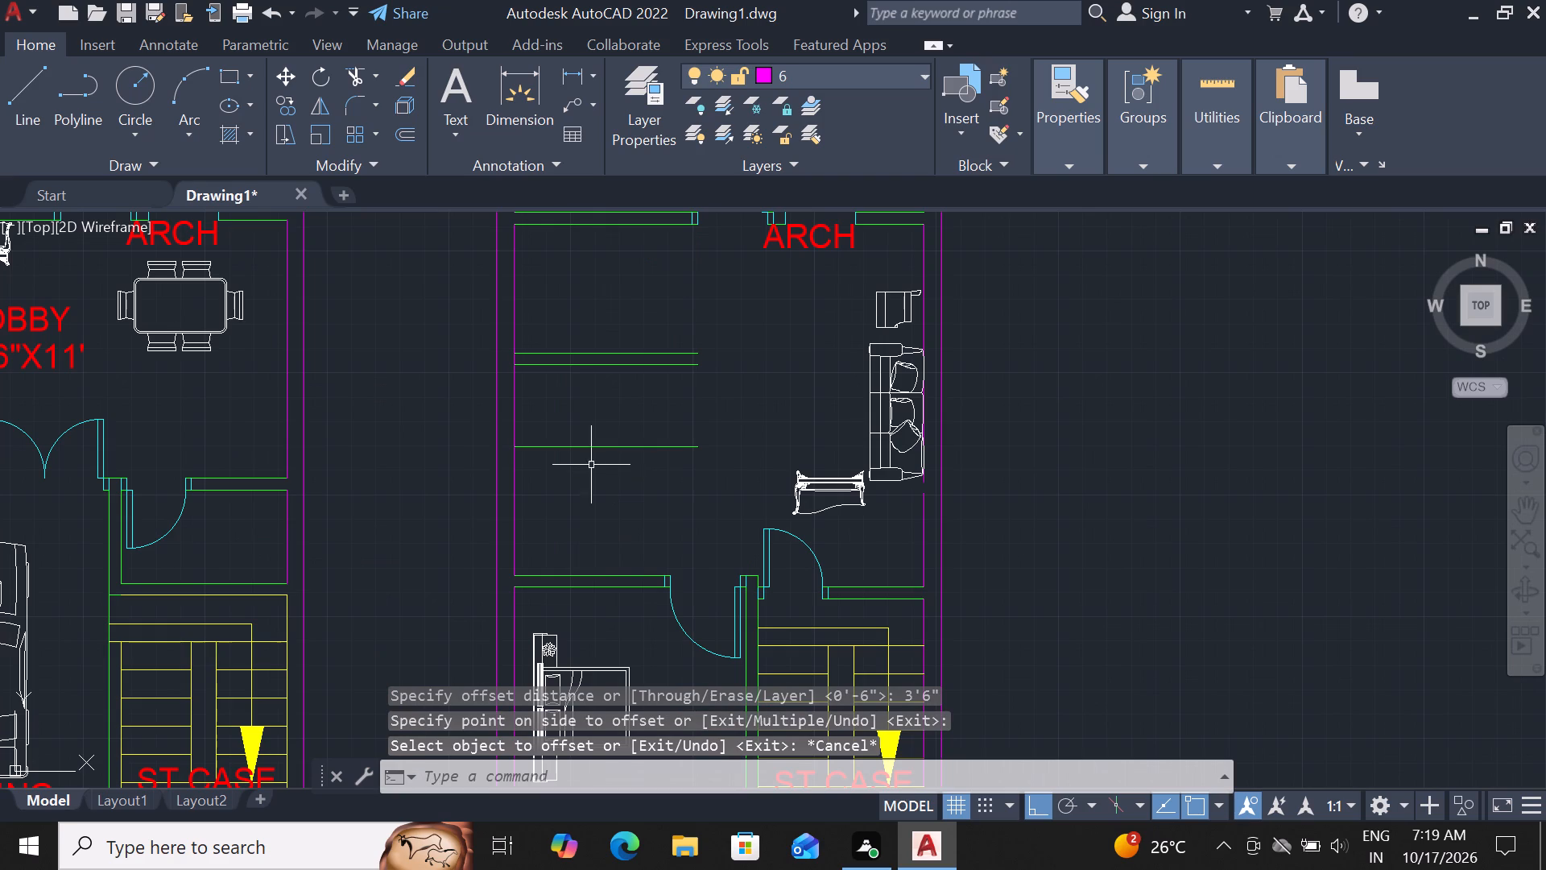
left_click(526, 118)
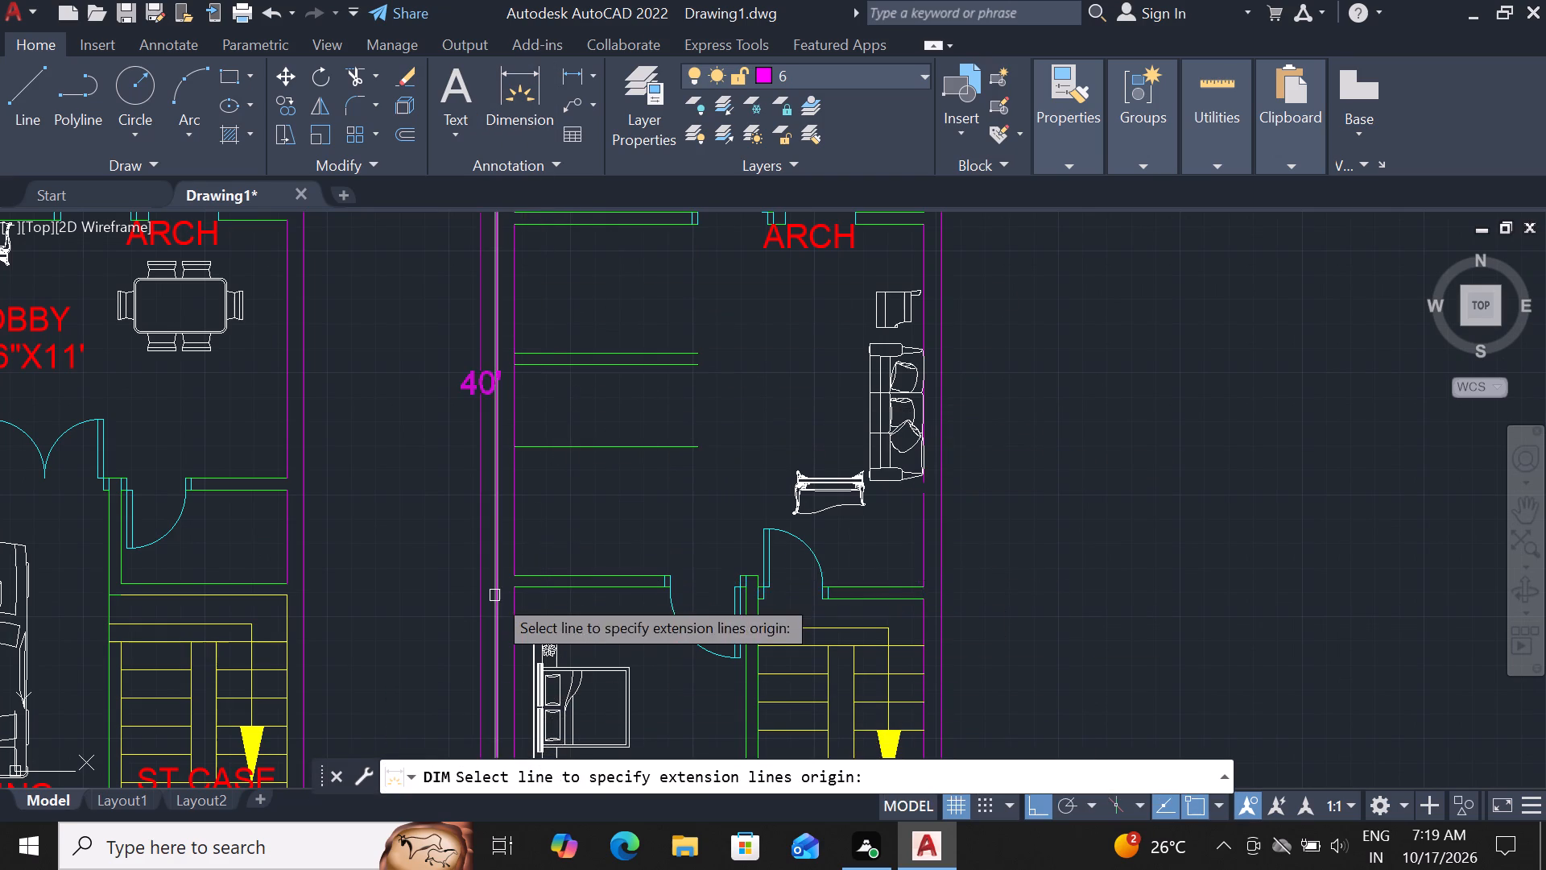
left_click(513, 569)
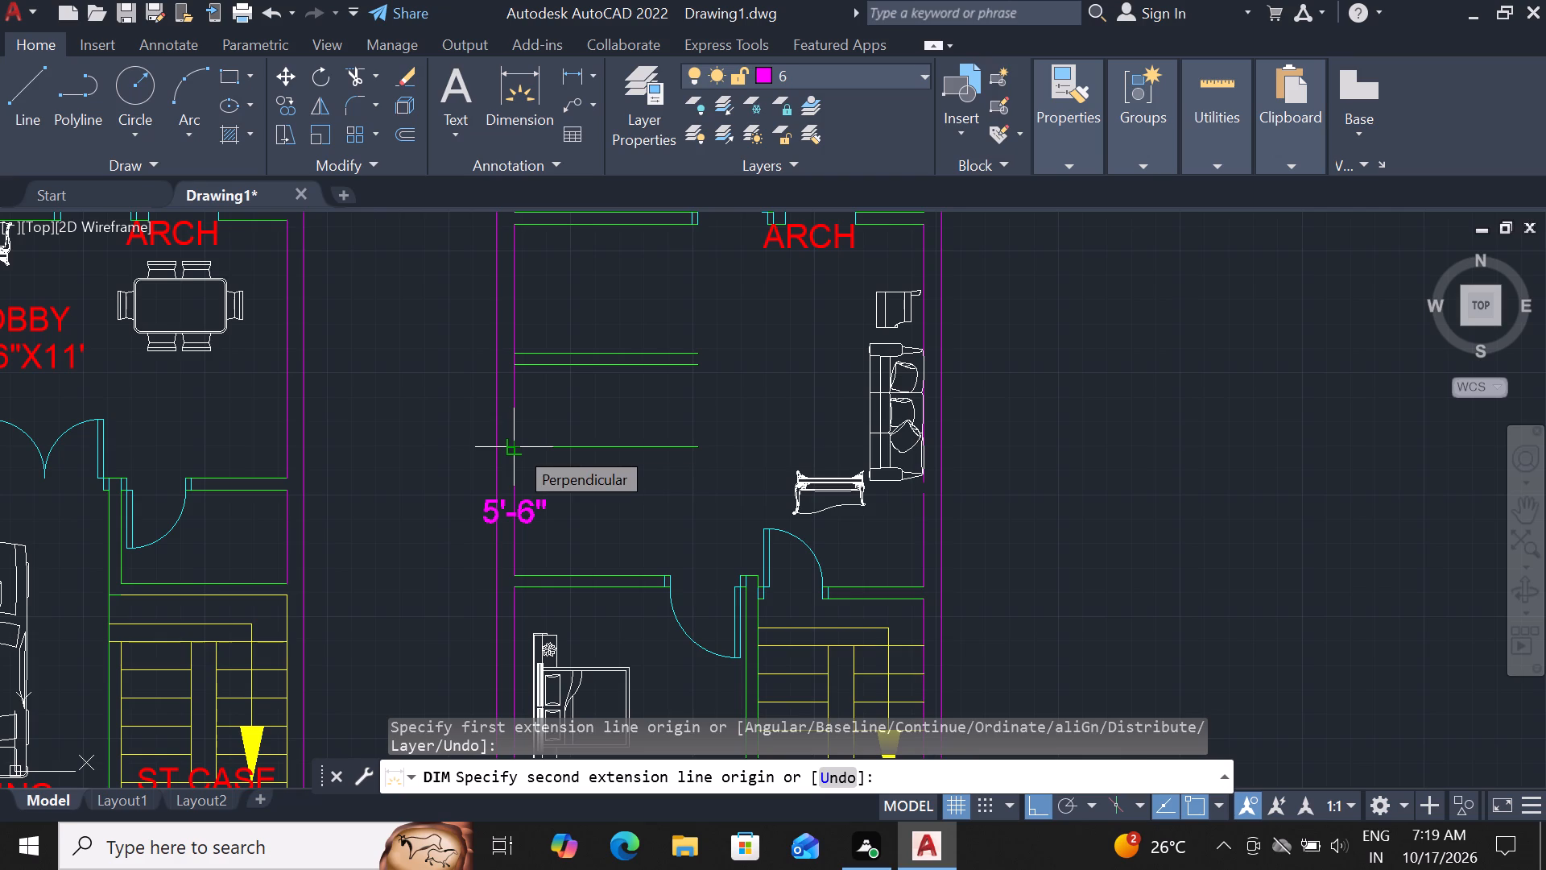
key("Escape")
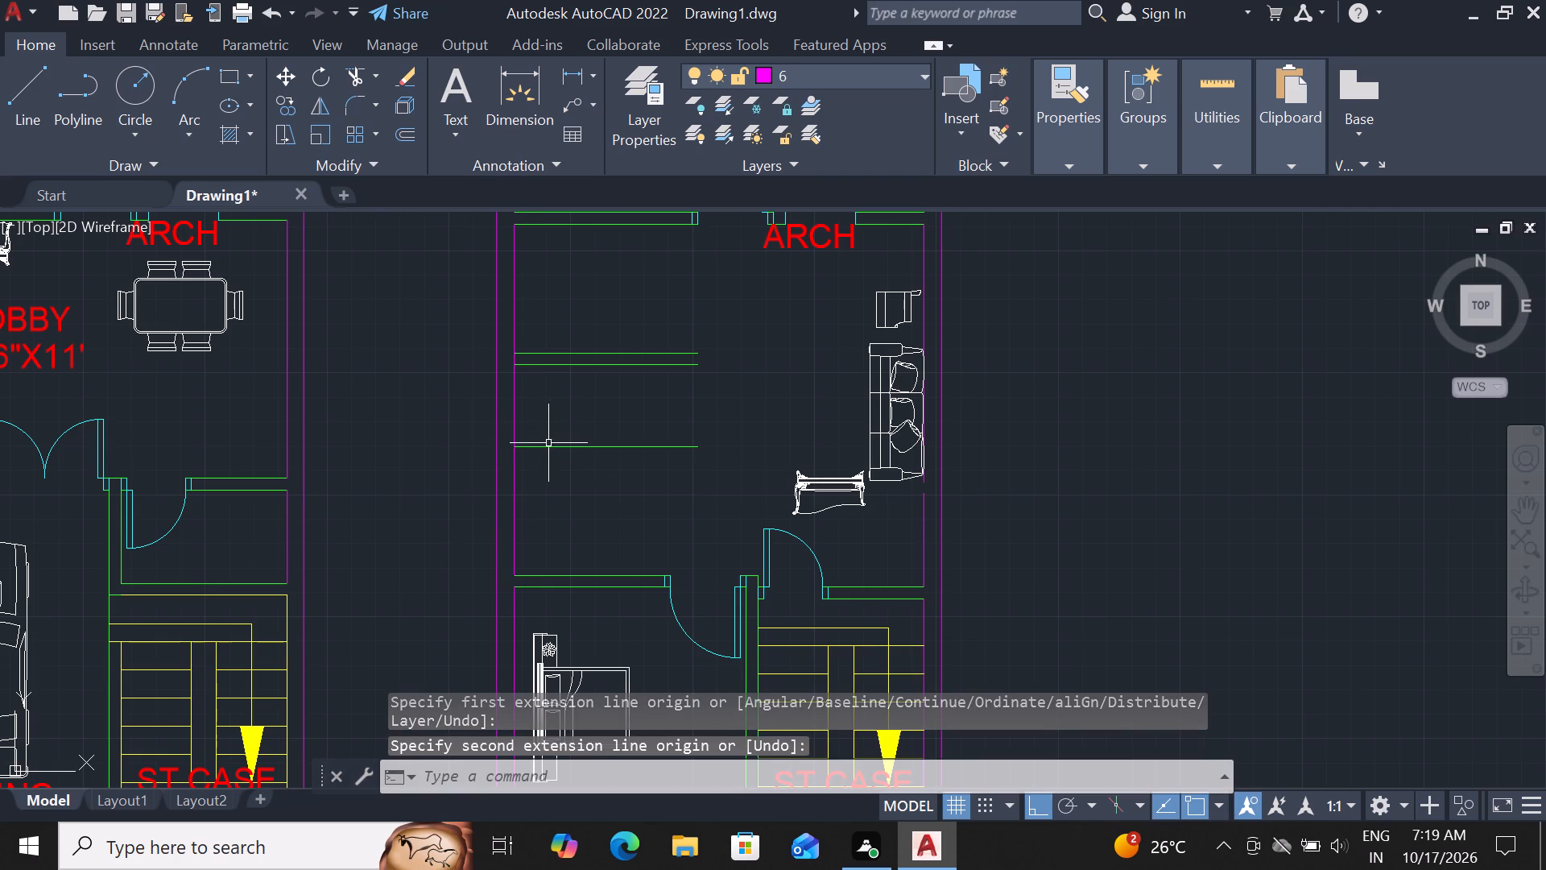
Offset the second partition's line 6" downward to give the wall its thickness.
left_click(562, 447)
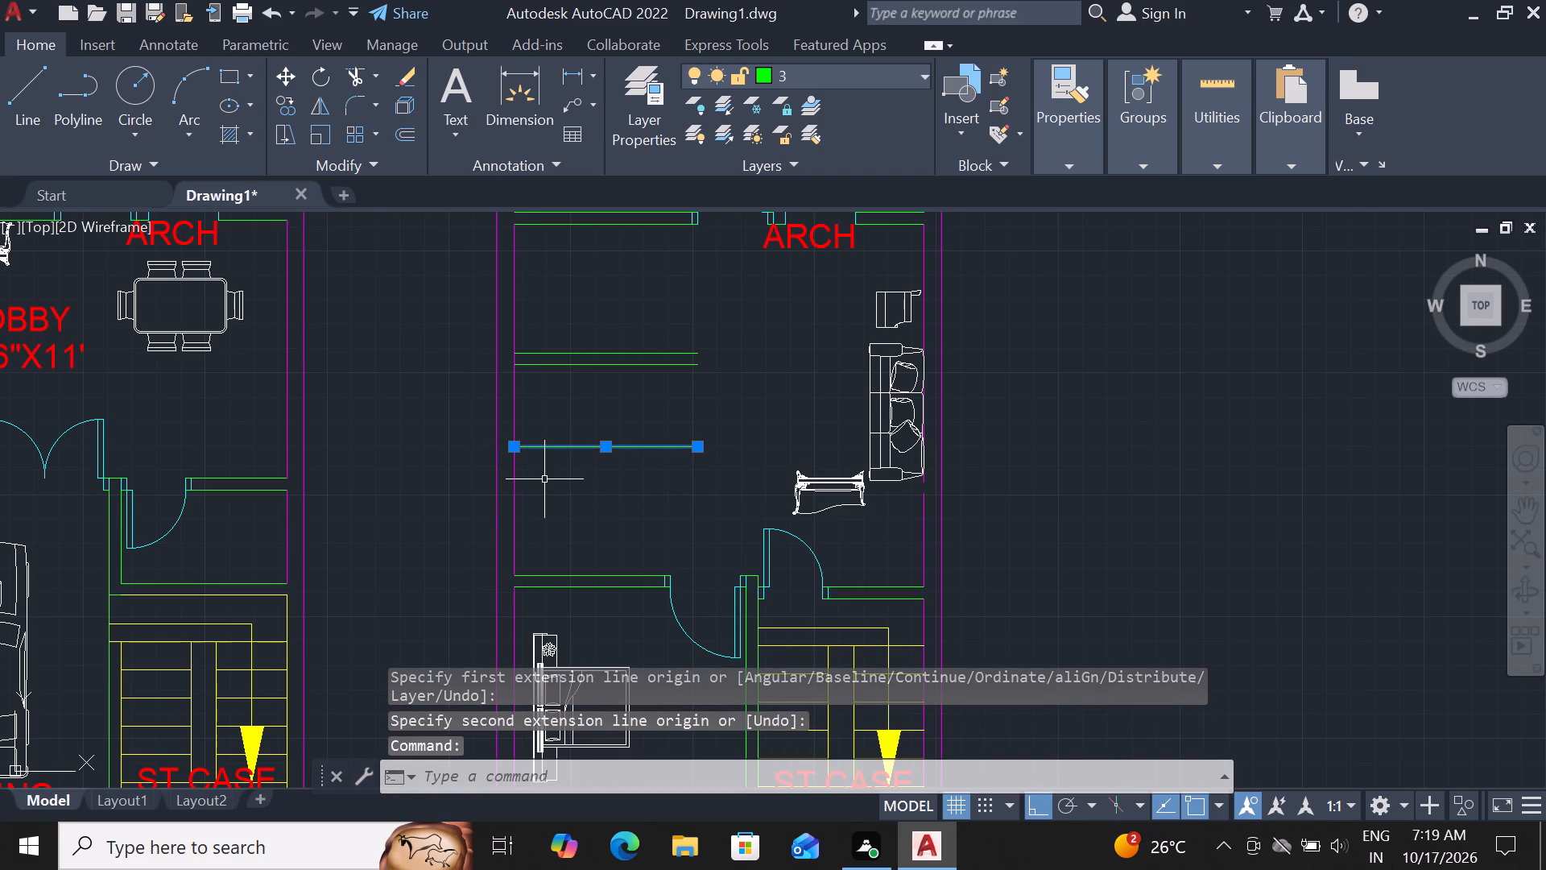
type("OF 6\"")
key("Return")
left_click(543, 497)
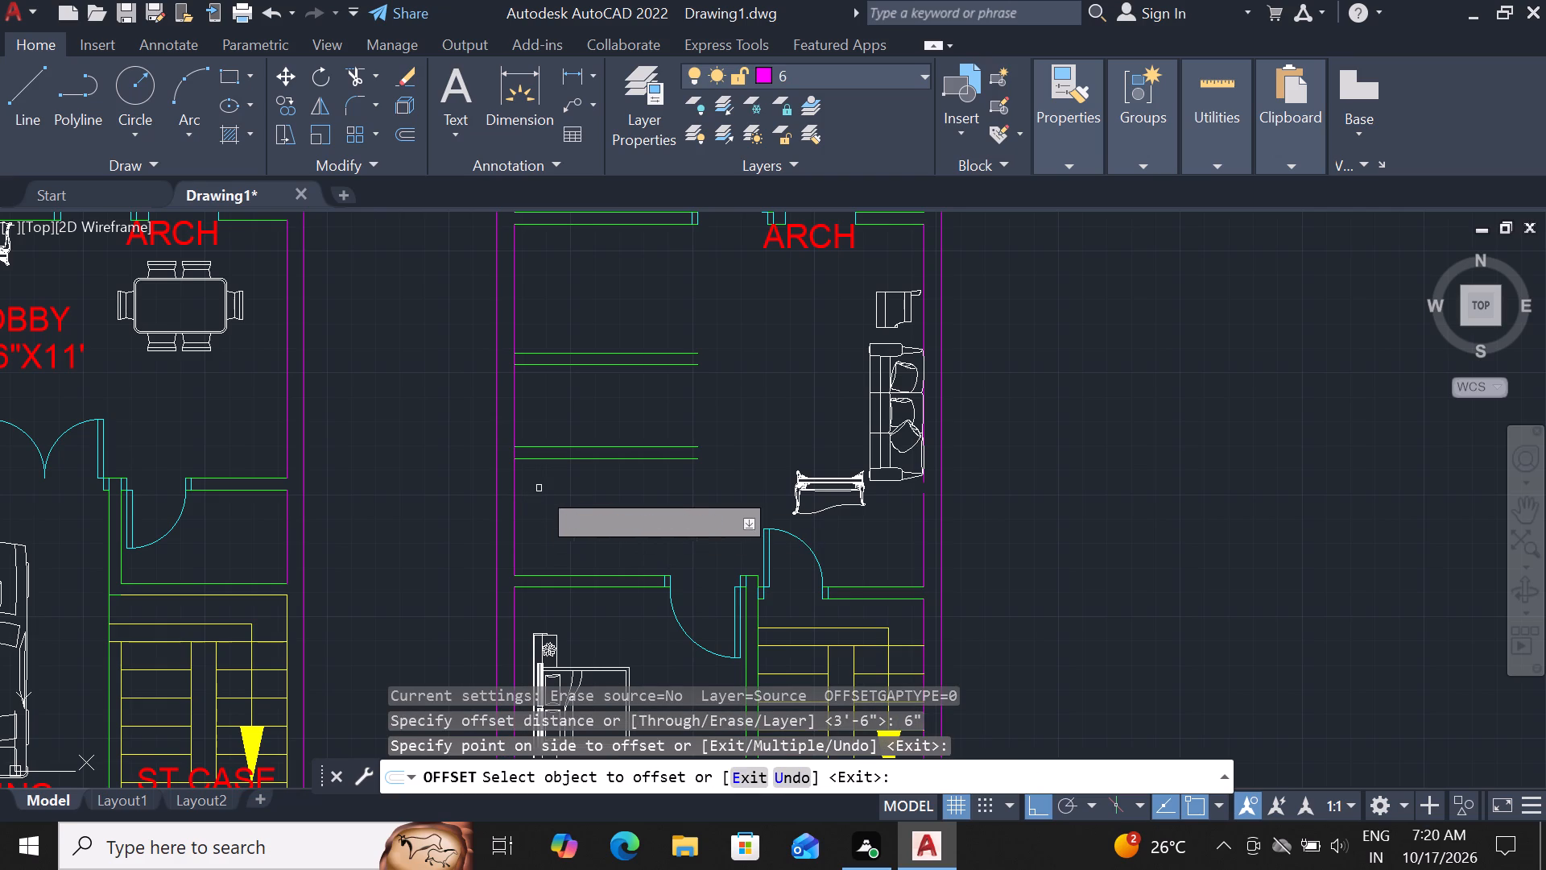
key("Escape")
Trim the west wall's inner line between the two faces of both new partition walls.
scroll(539, 487, "up", 2)
type("TR")
key("space")
key("space")
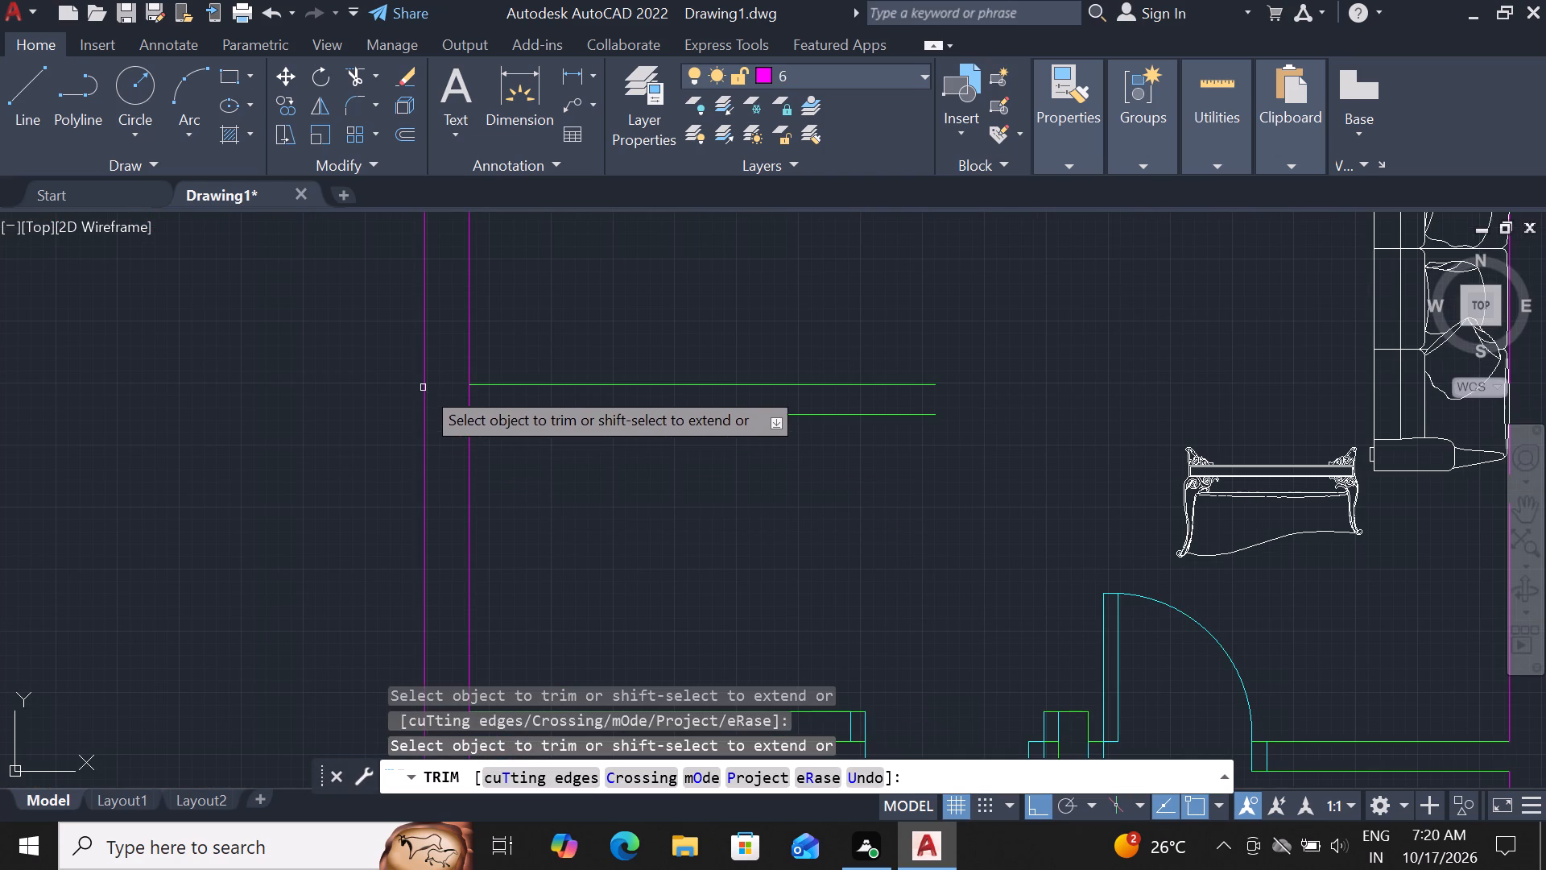
left_click(475, 401)
left_click(436, 404)
scroll(469, 471, "down", 1)
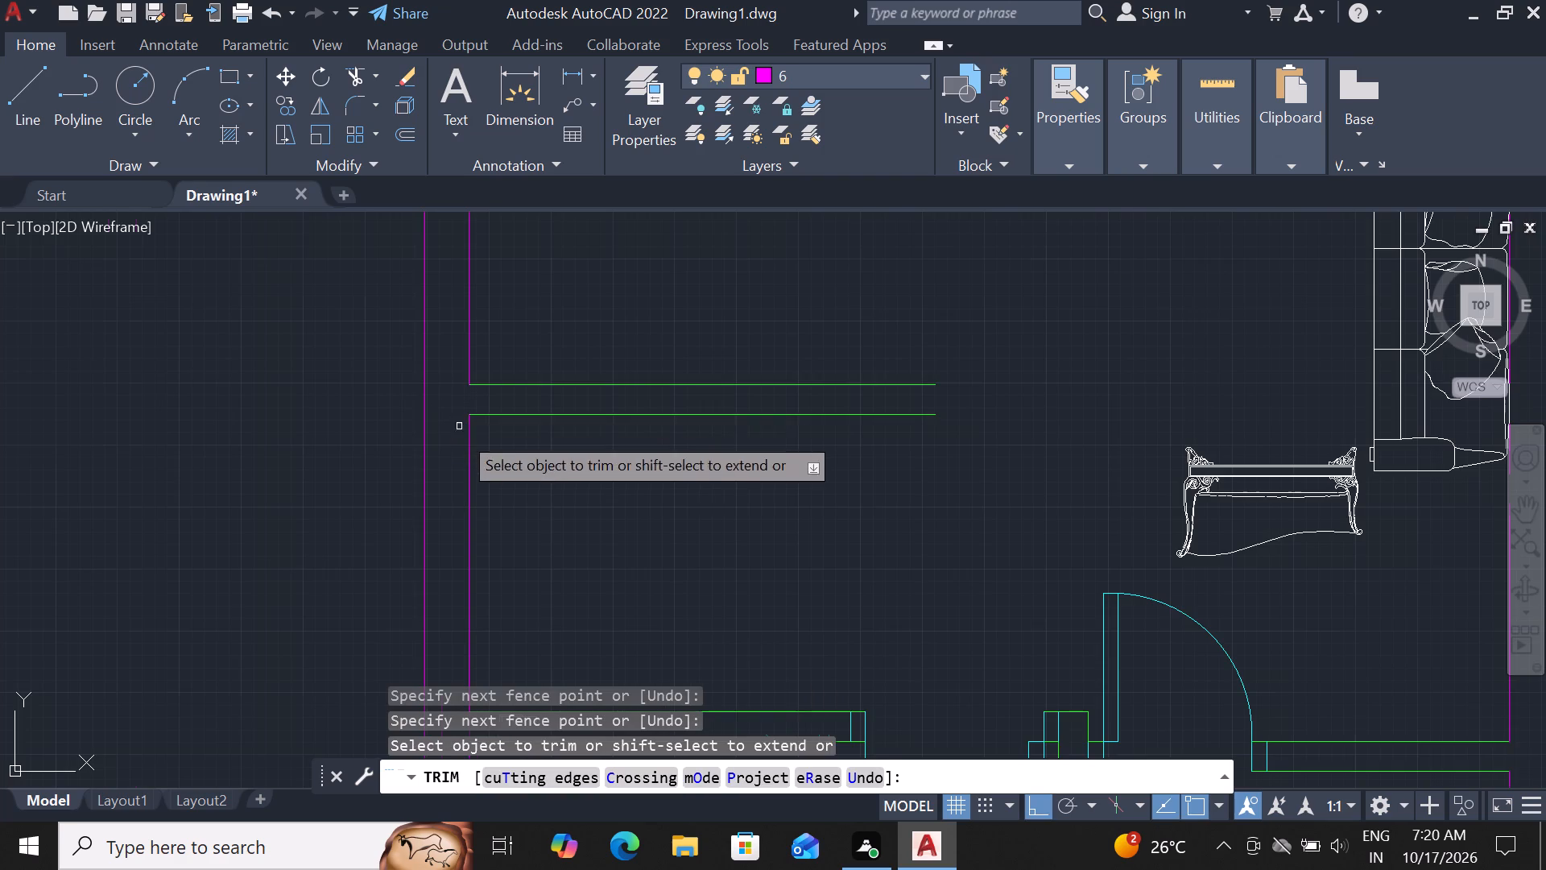
scroll(460, 433, "down", 2)
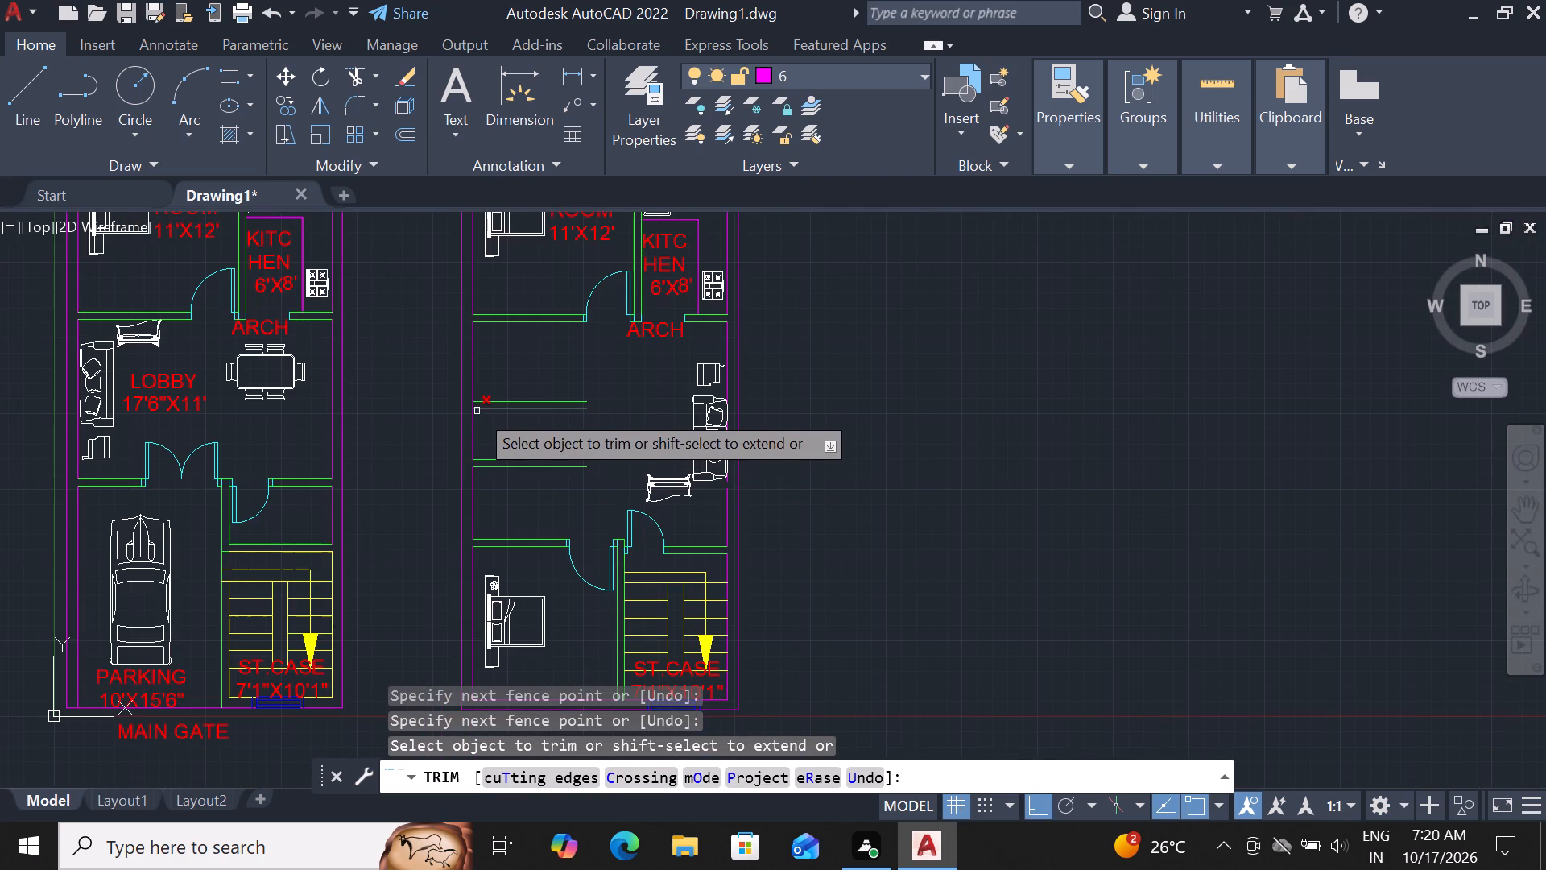
scroll(477, 409, "up", 2)
scroll(456, 422, "down", 1)
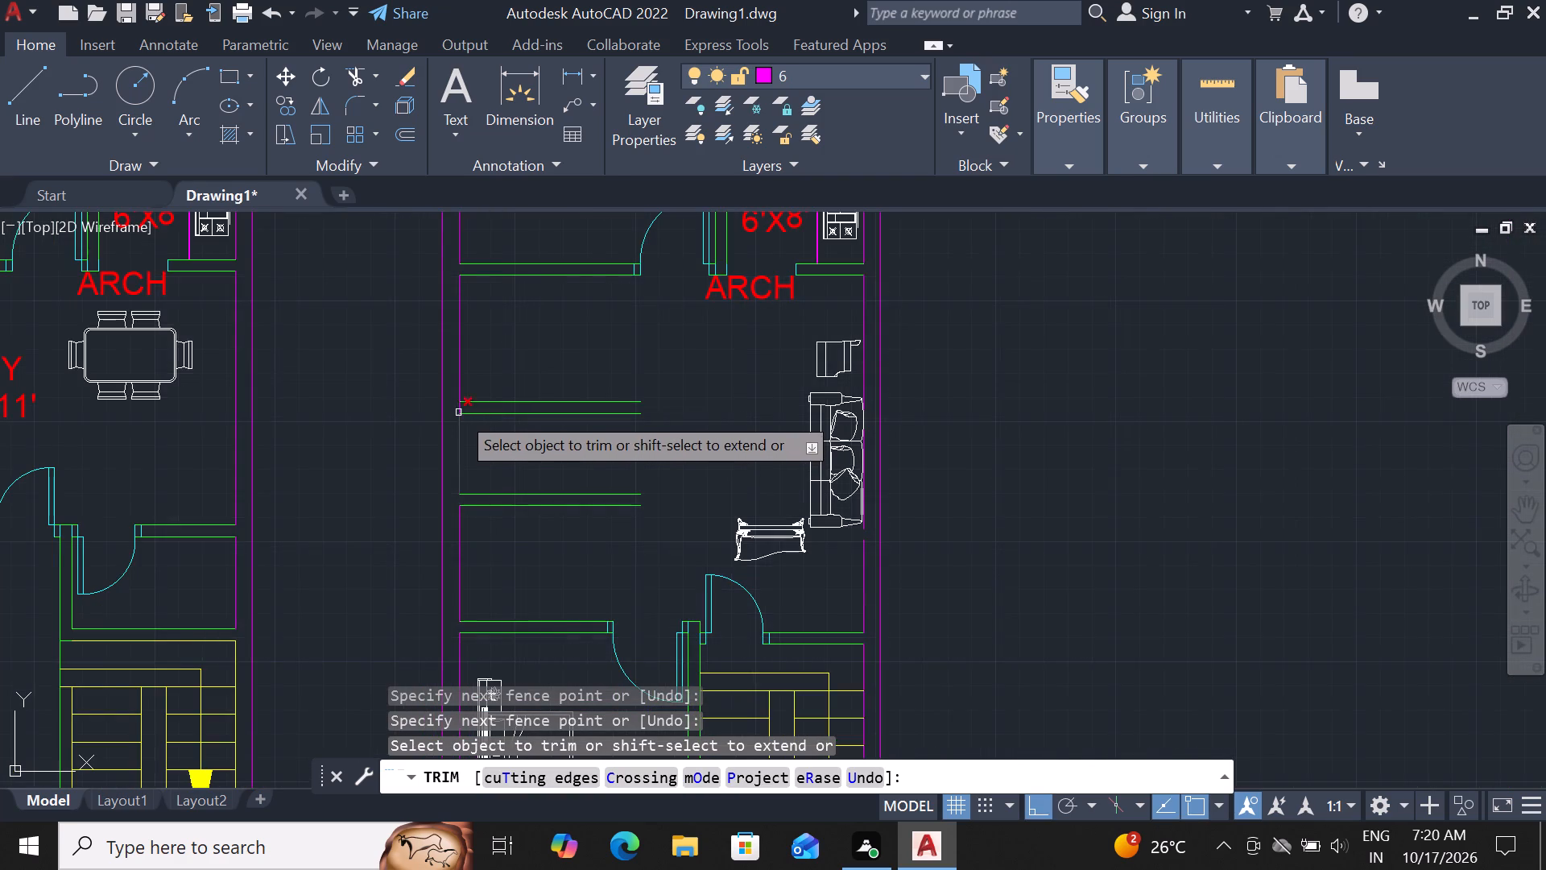
scroll(464, 408, "up", 2)
left_click(464, 408)
left_click(432, 408)
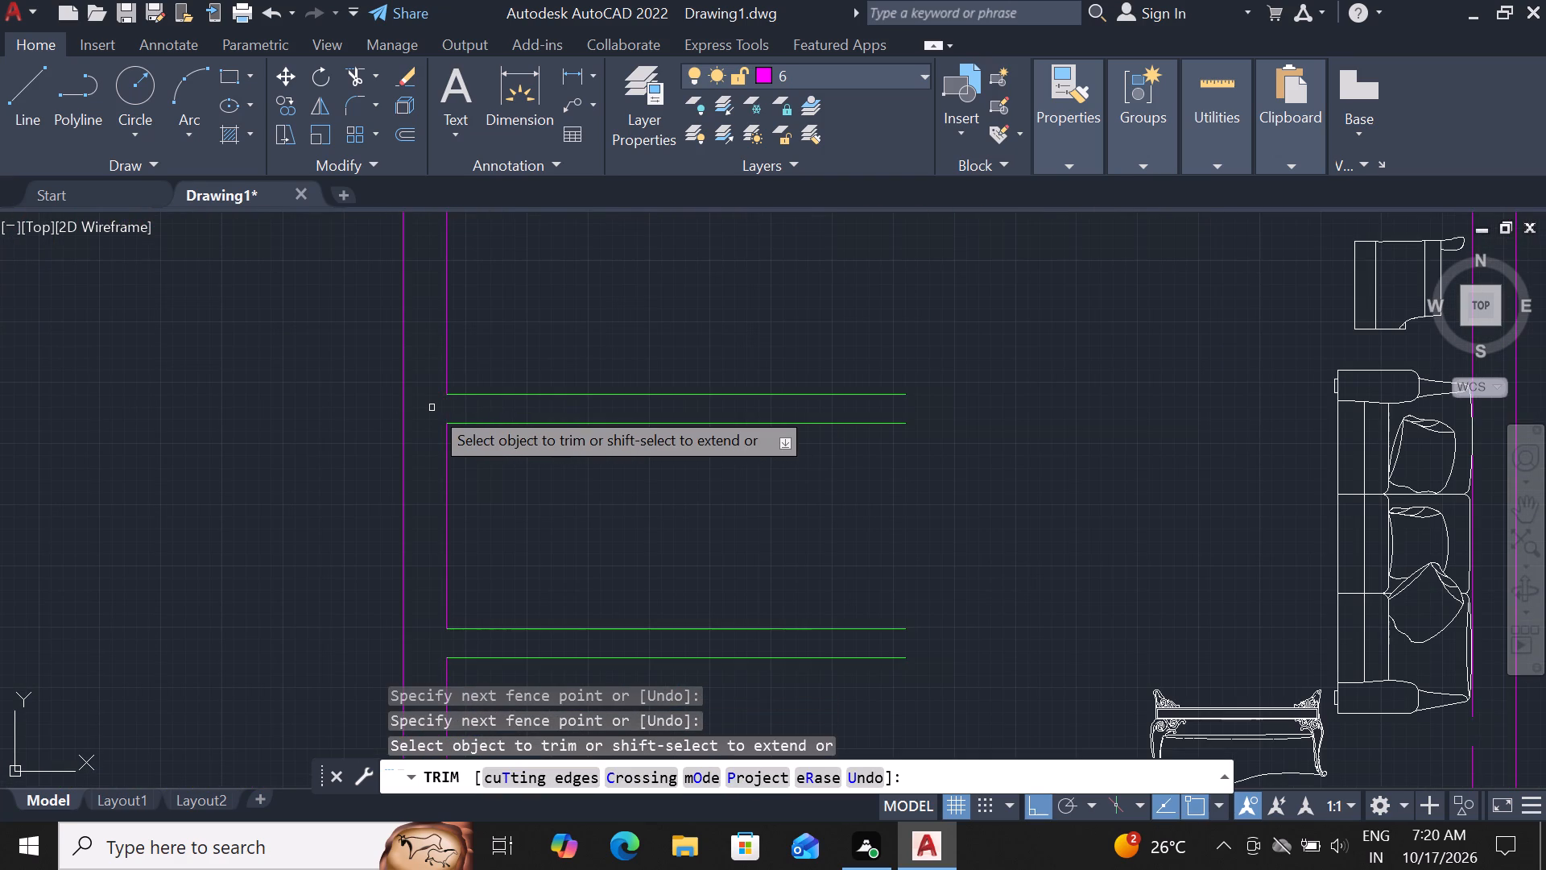
key("Escape")
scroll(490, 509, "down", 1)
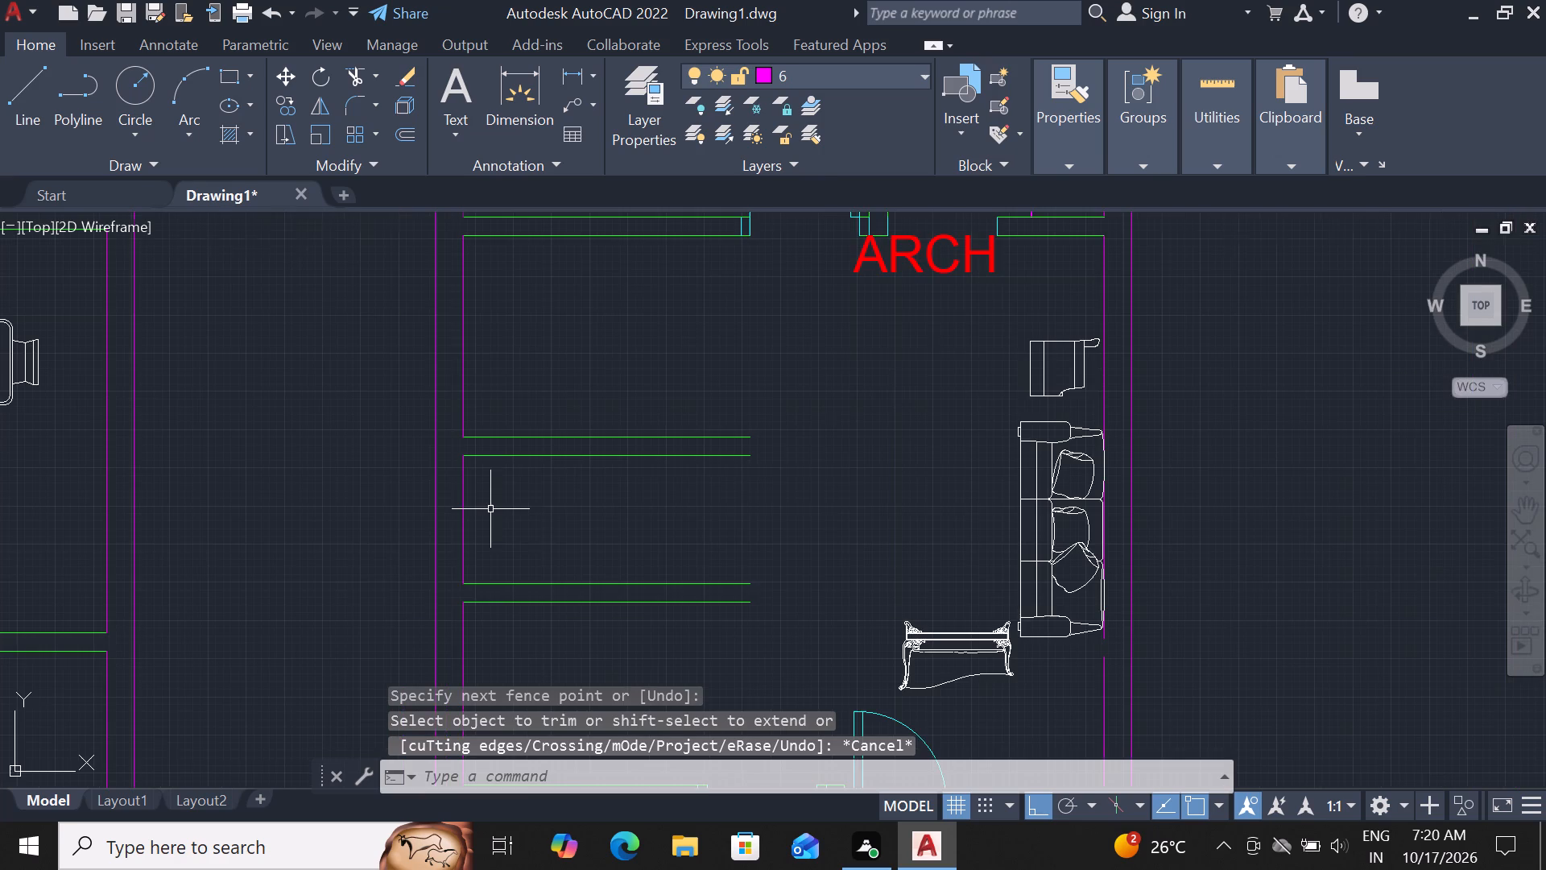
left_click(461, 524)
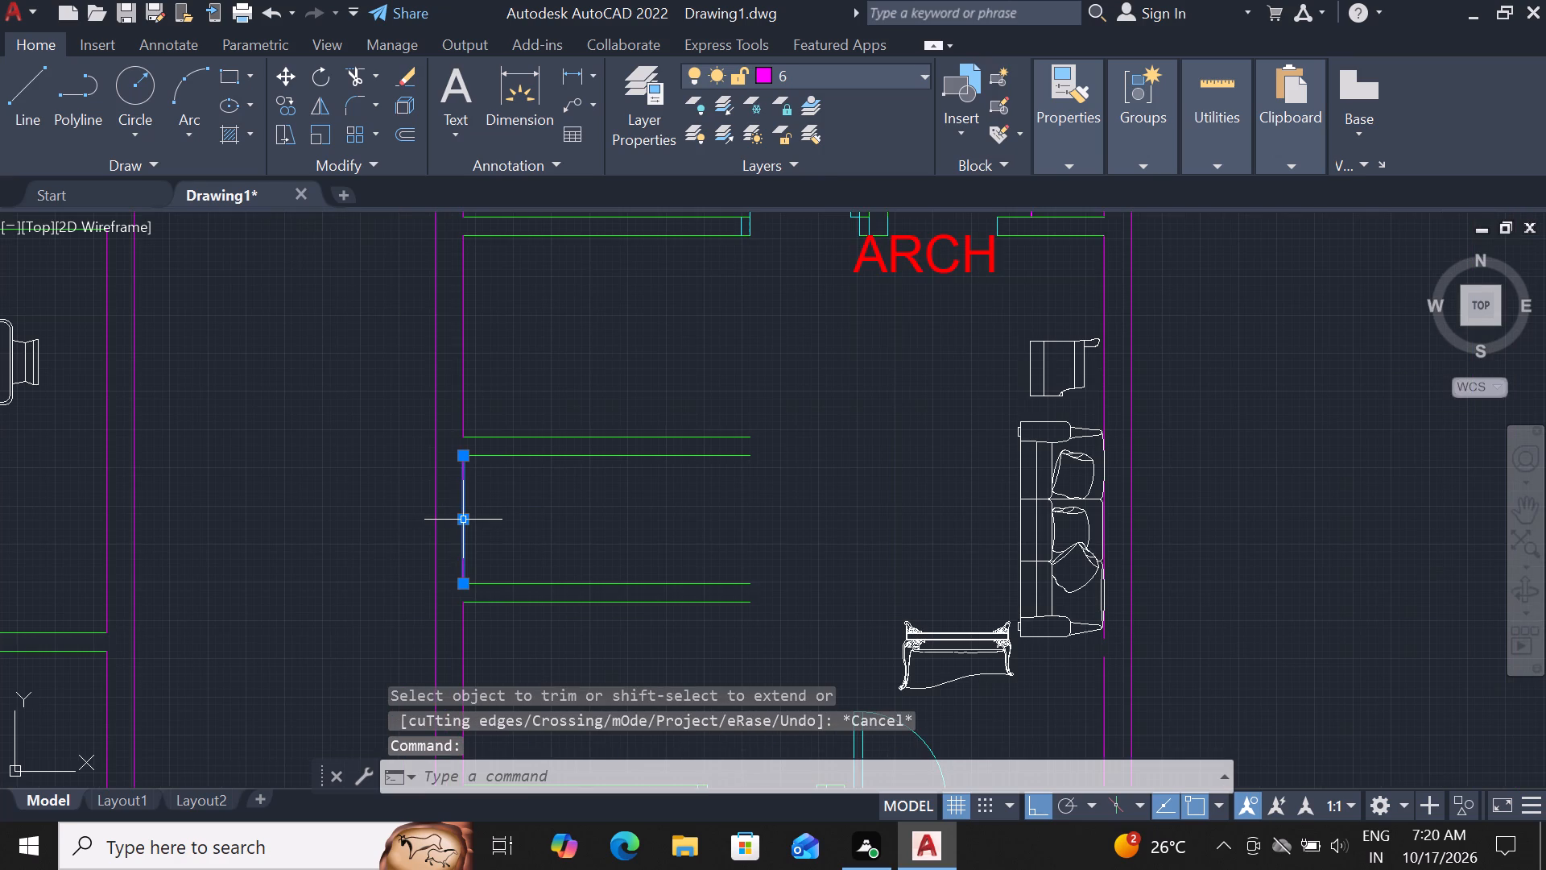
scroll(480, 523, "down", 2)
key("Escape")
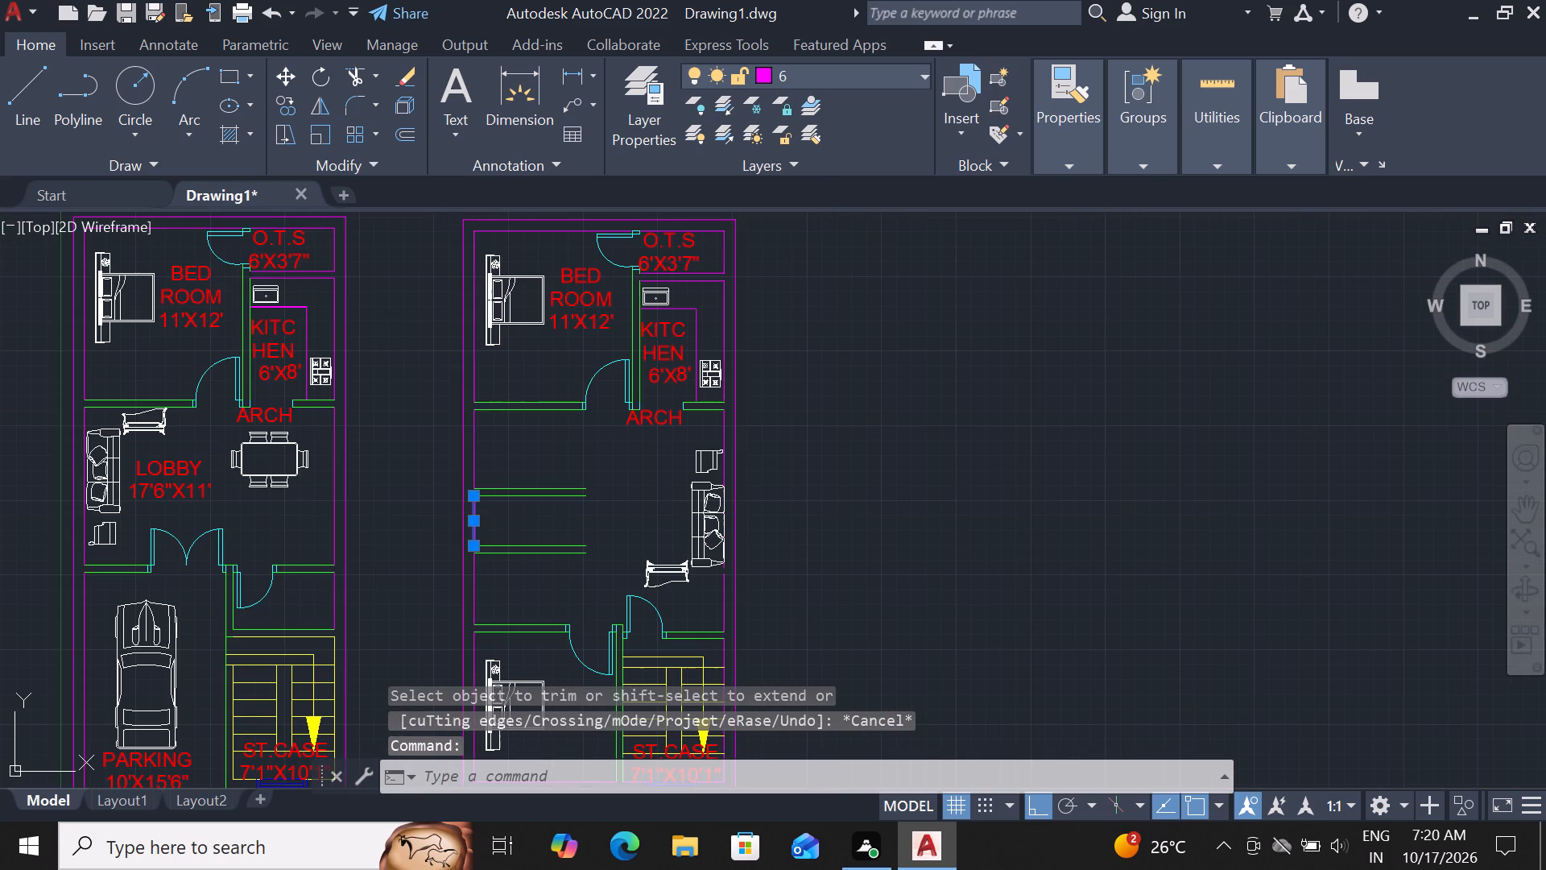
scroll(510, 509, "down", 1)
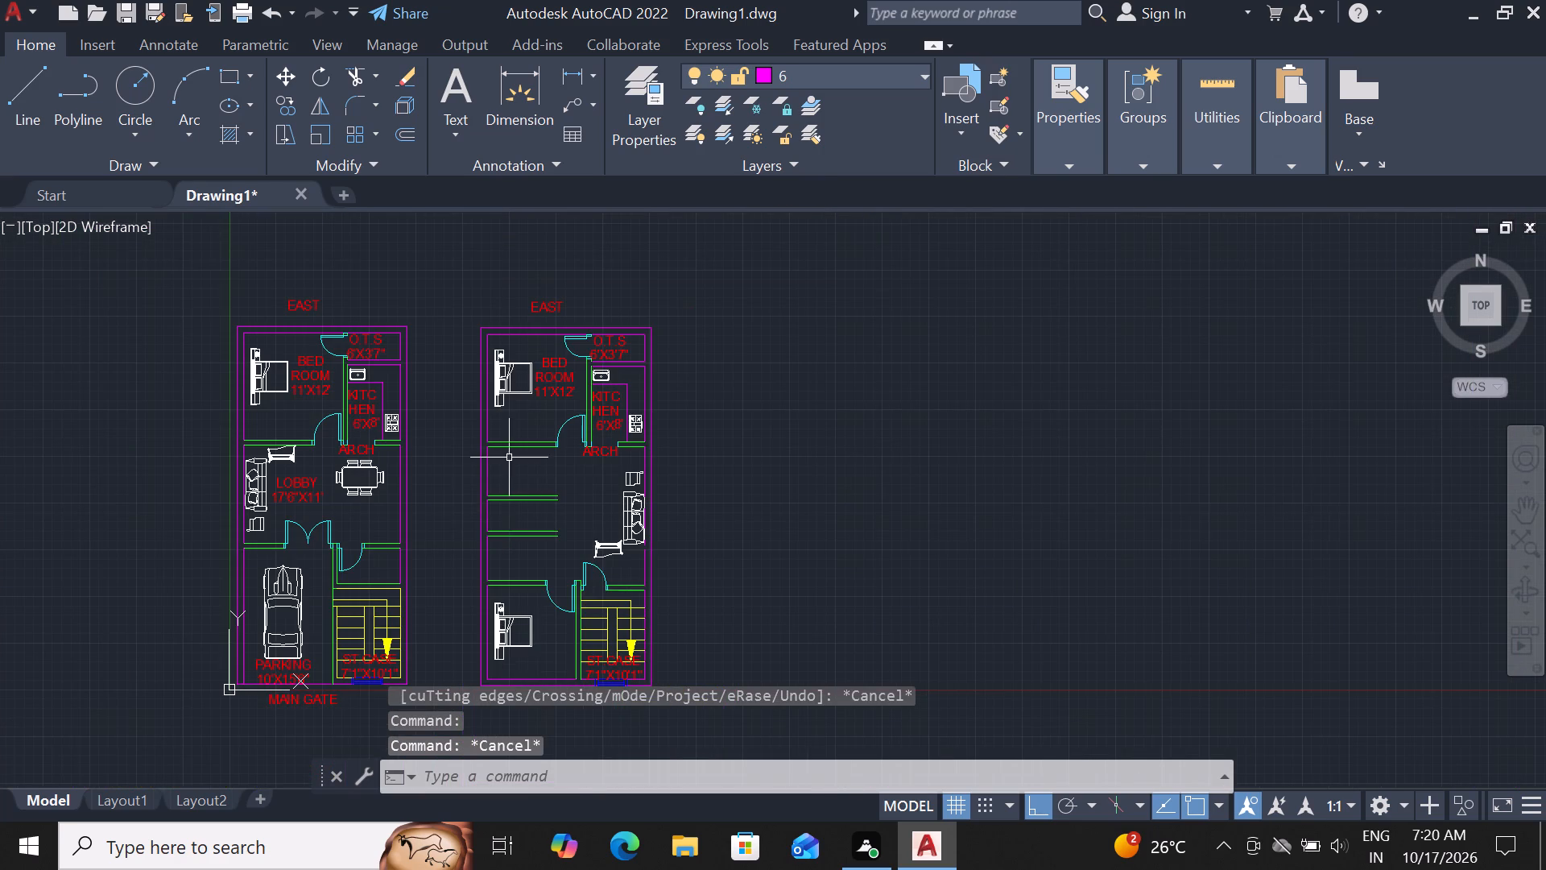
Offset the west wall's inner line segments above and below the two new partitions 4' into the lobby.
scroll(509, 458, "up", 3)
left_click(442, 491)
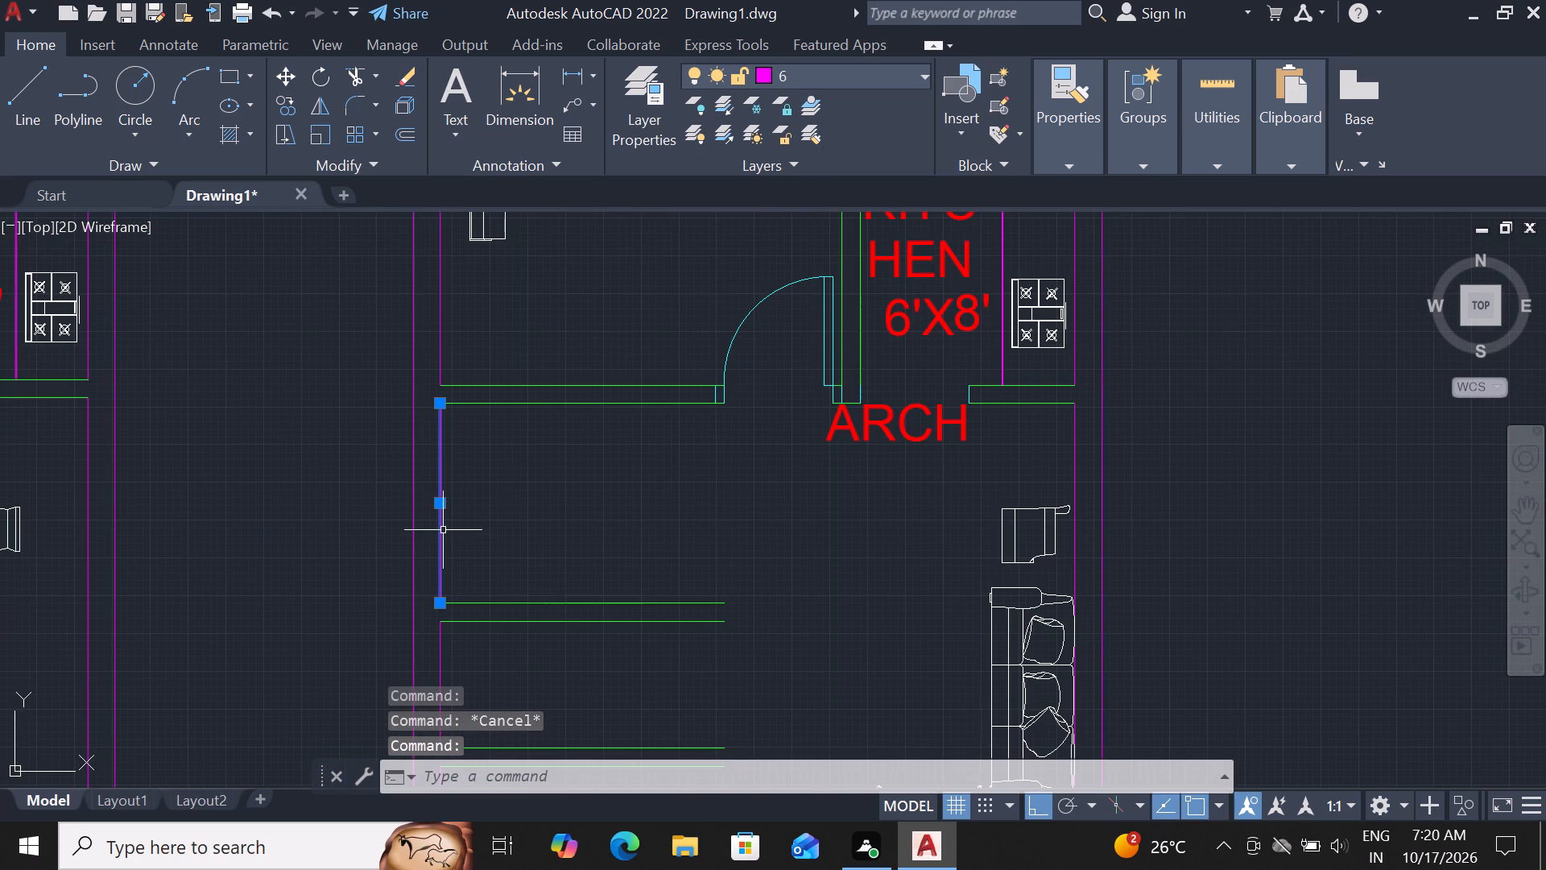
type("OF")
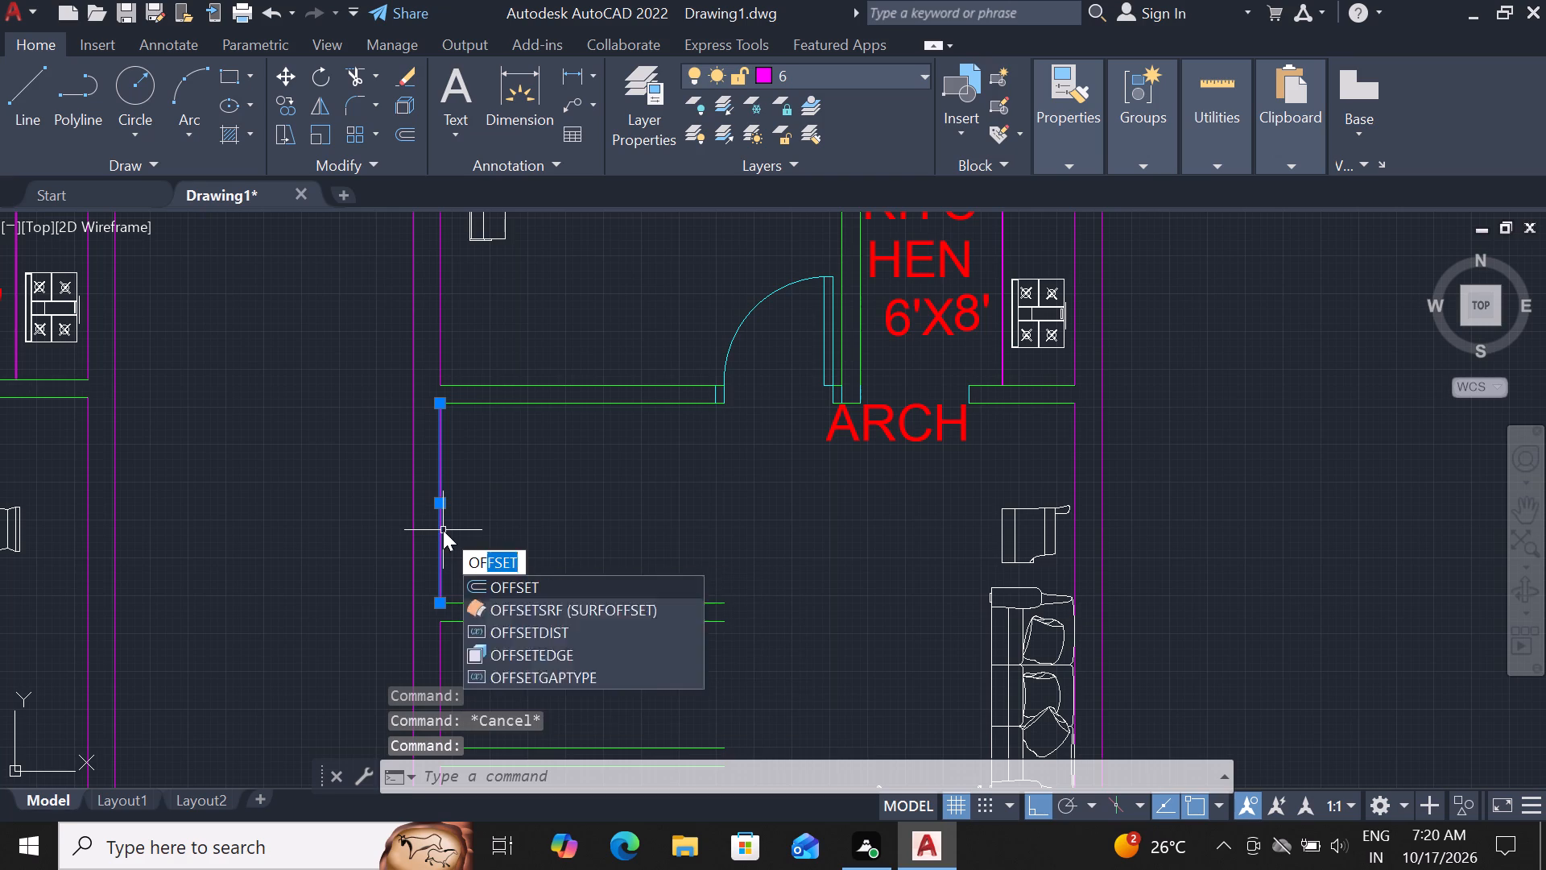
key("space")
type("4'")
key("Return")
left_click(528, 528)
scroll(534, 515, "down", 2)
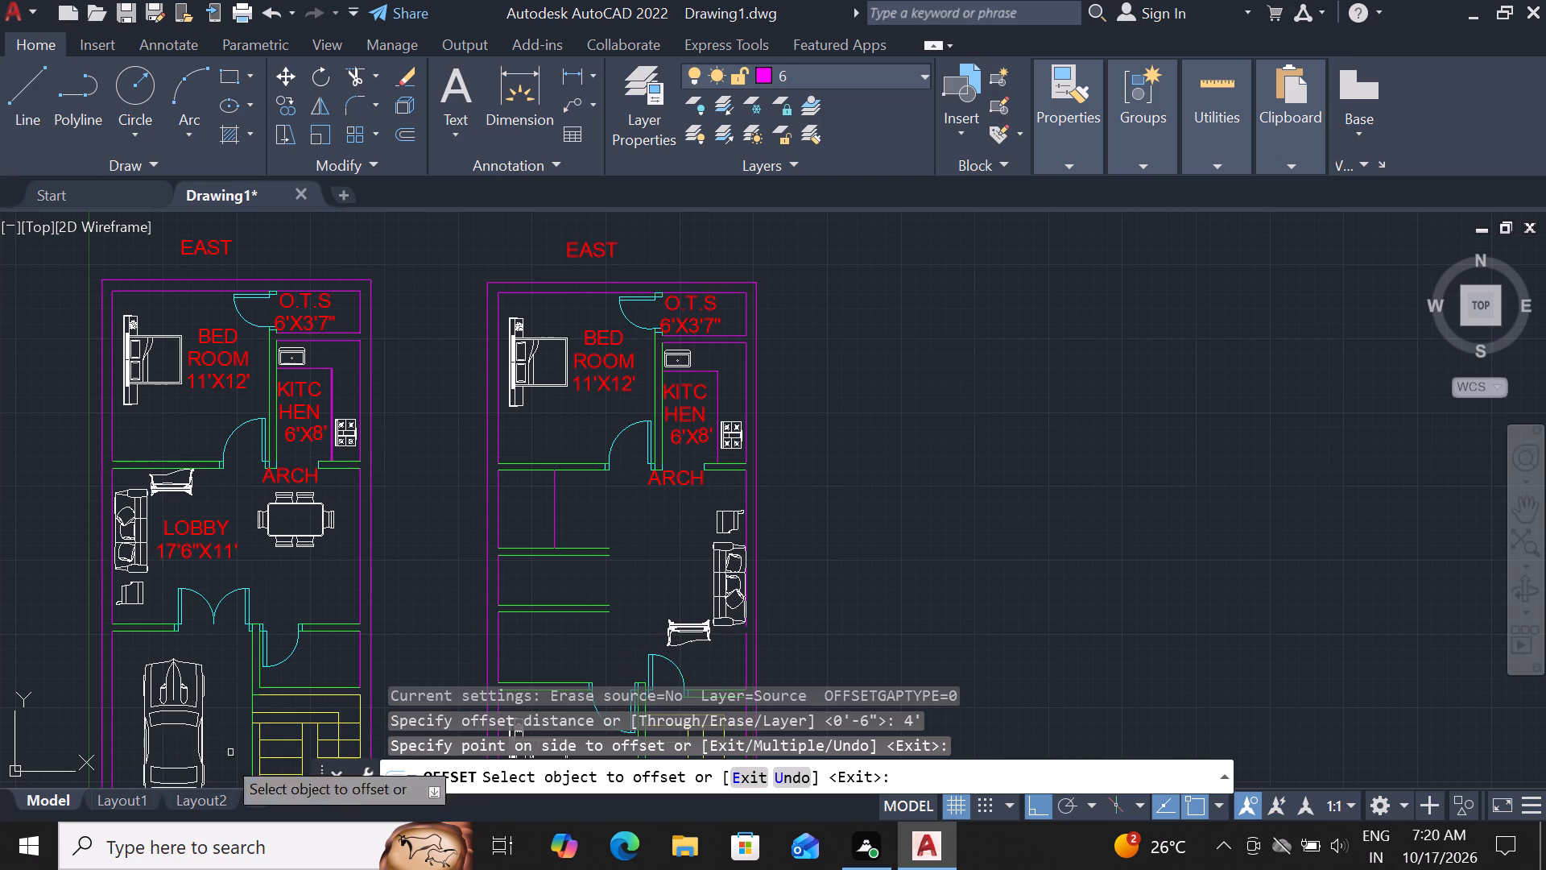
left_click(497, 661)
left_click(553, 655)
scroll(576, 627, "down", 1)
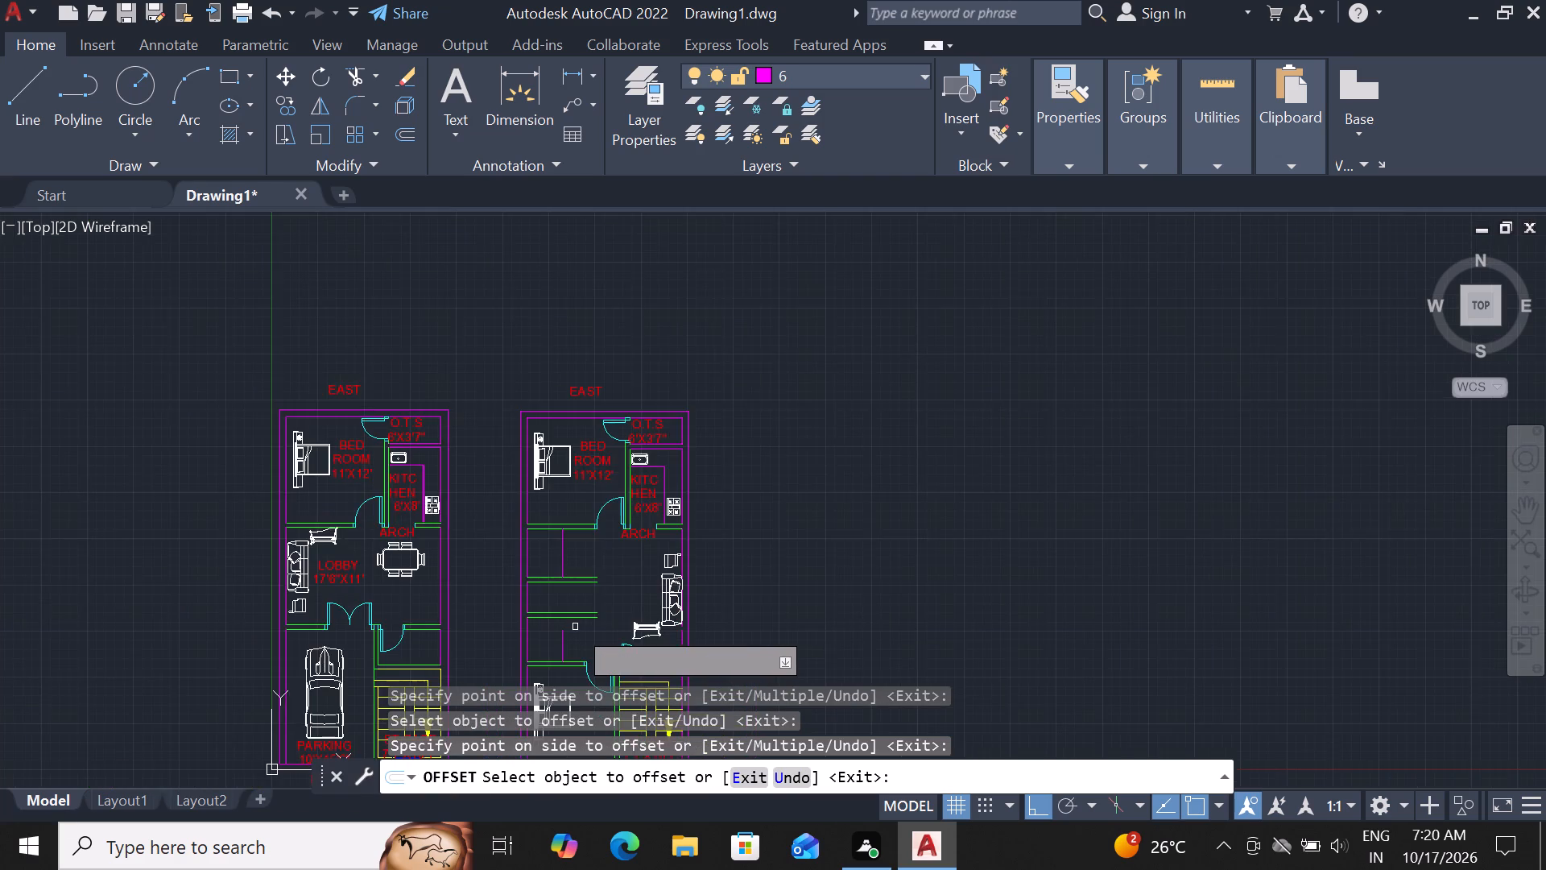
scroll(575, 627, "up", 2)
key("Escape")
Extend the lower 4' offset line up to the lower face of the second partition wall.
type("EX")
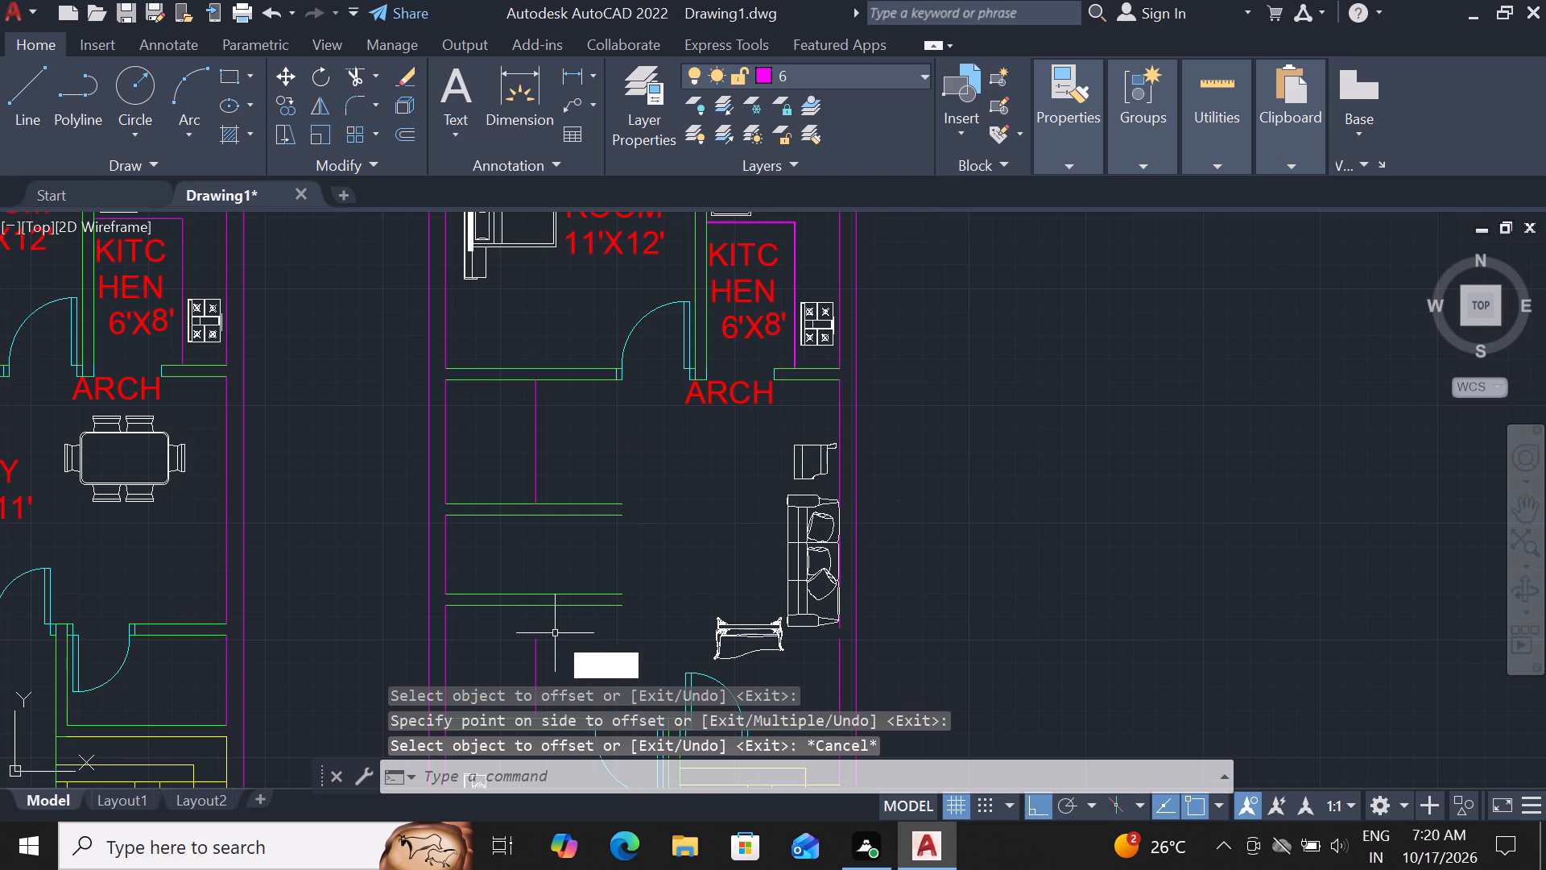
key("space")
key("space")
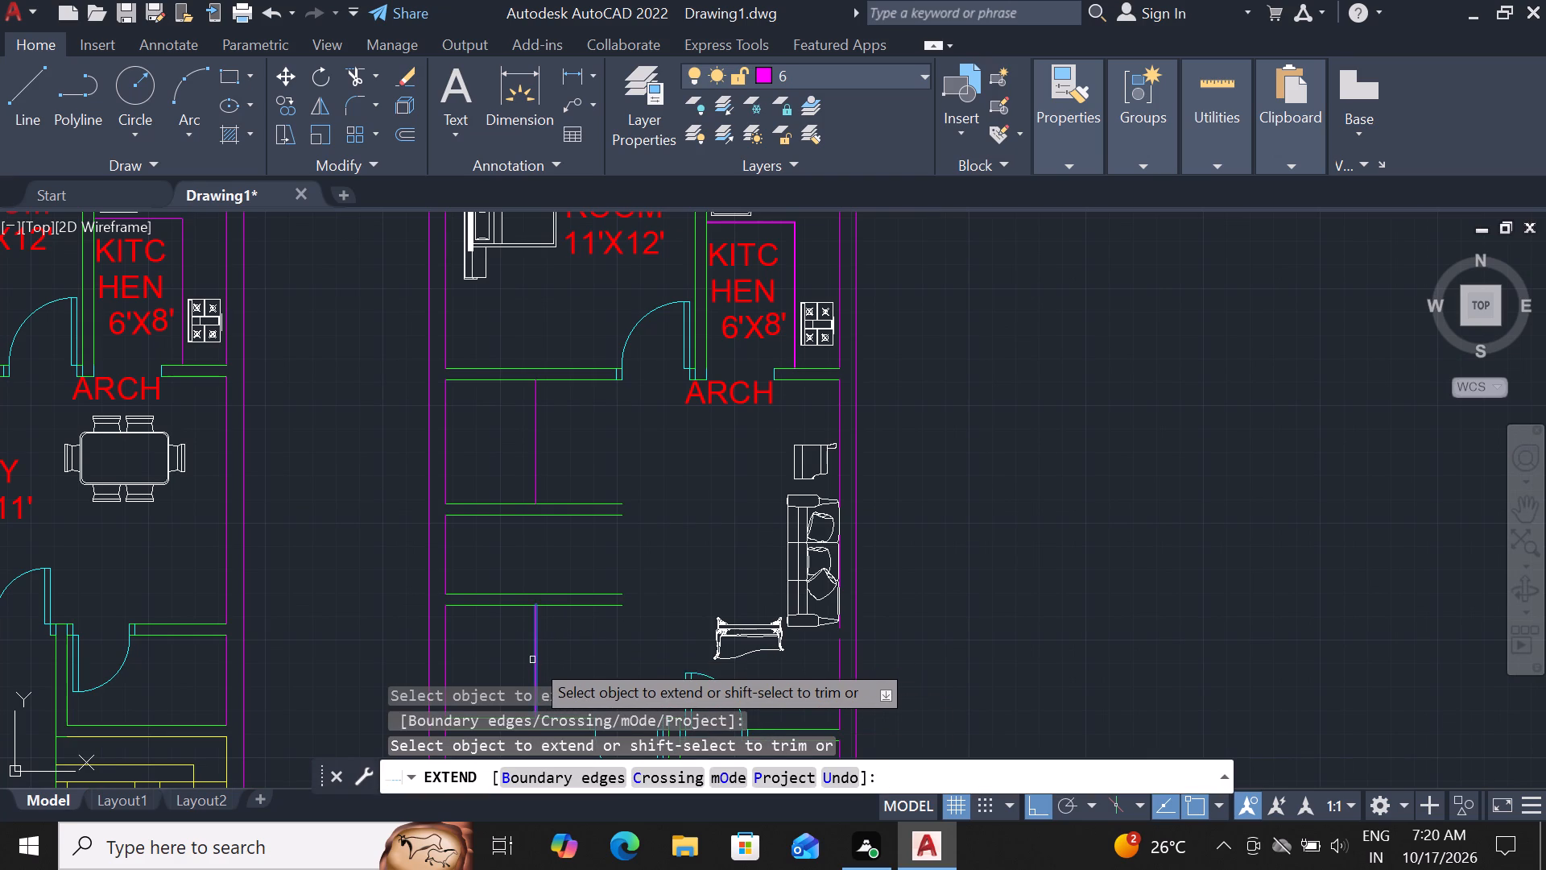
left_click(532, 660)
key("Escape")
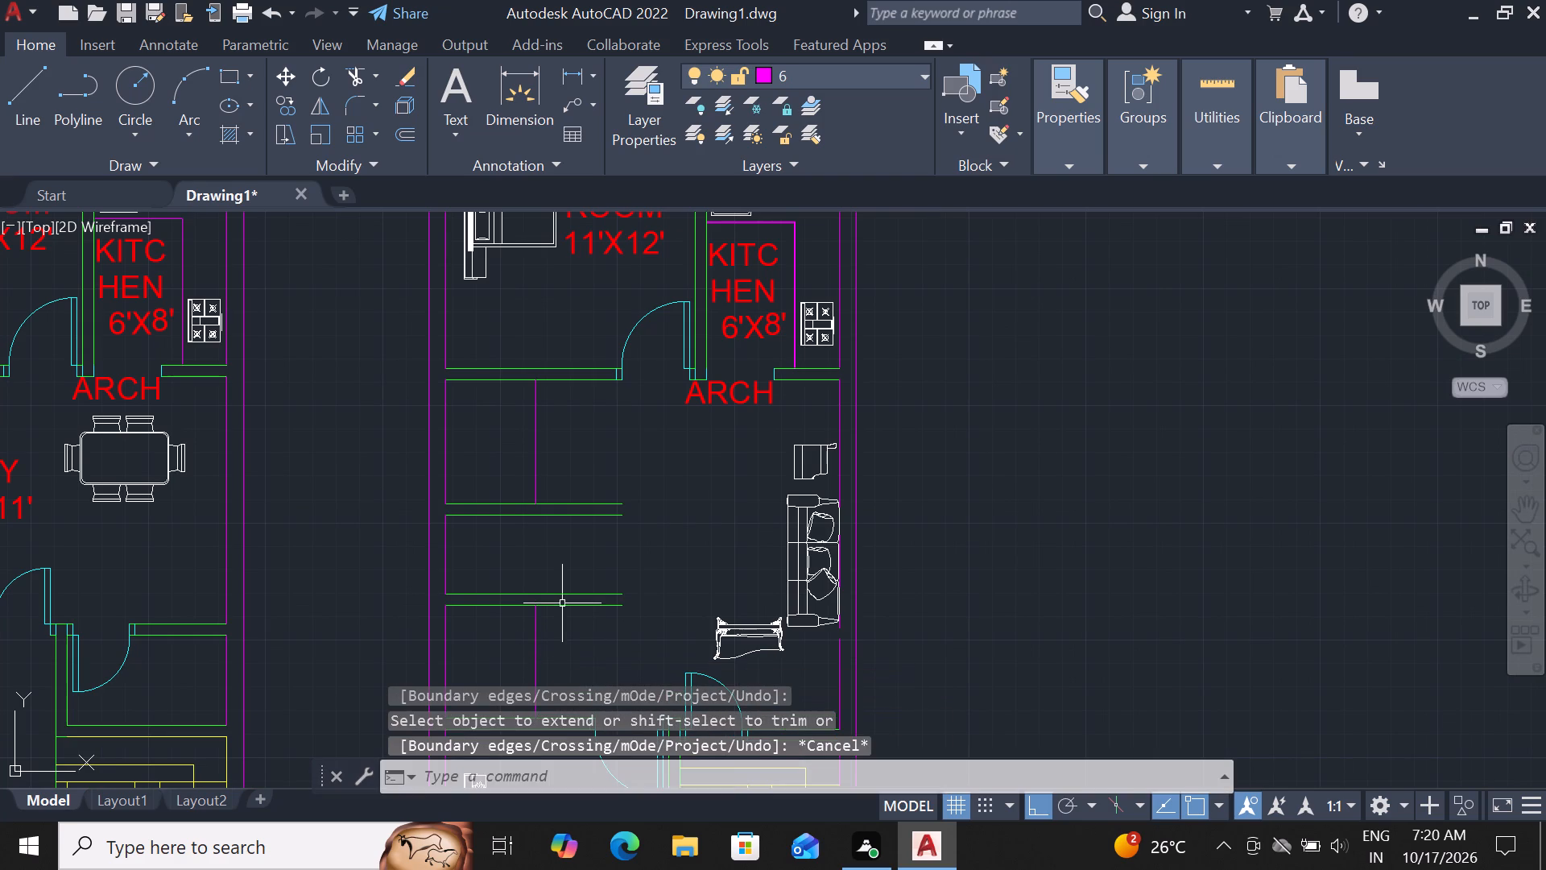
Offset both vertical lines of the small west rooms 6" toward the lobby to give their east walls thickness.
left_click(534, 498)
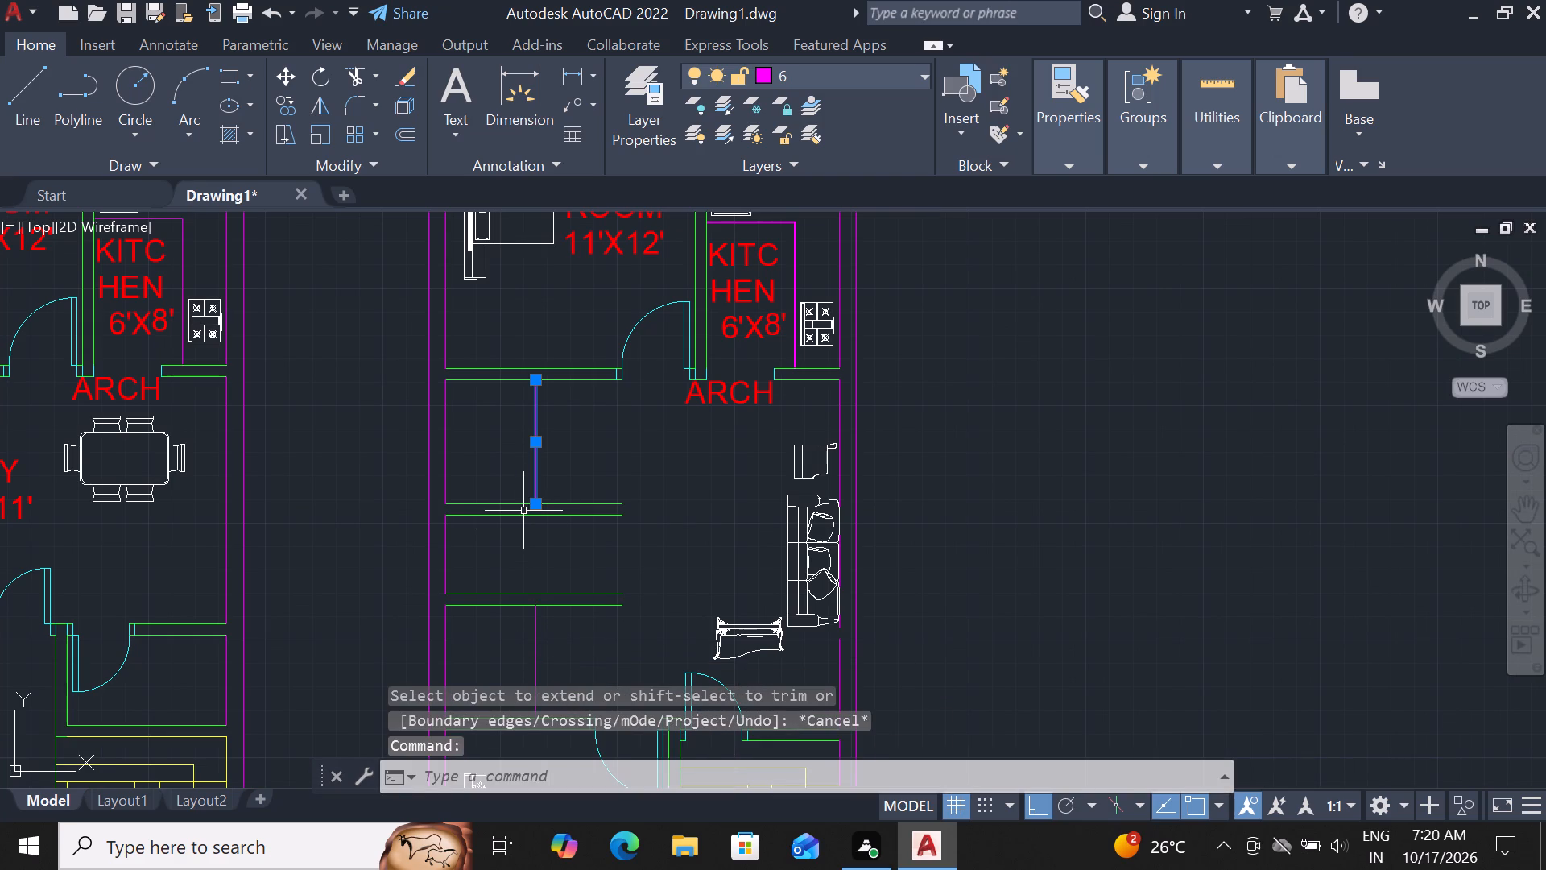
type("OF")
key("space")
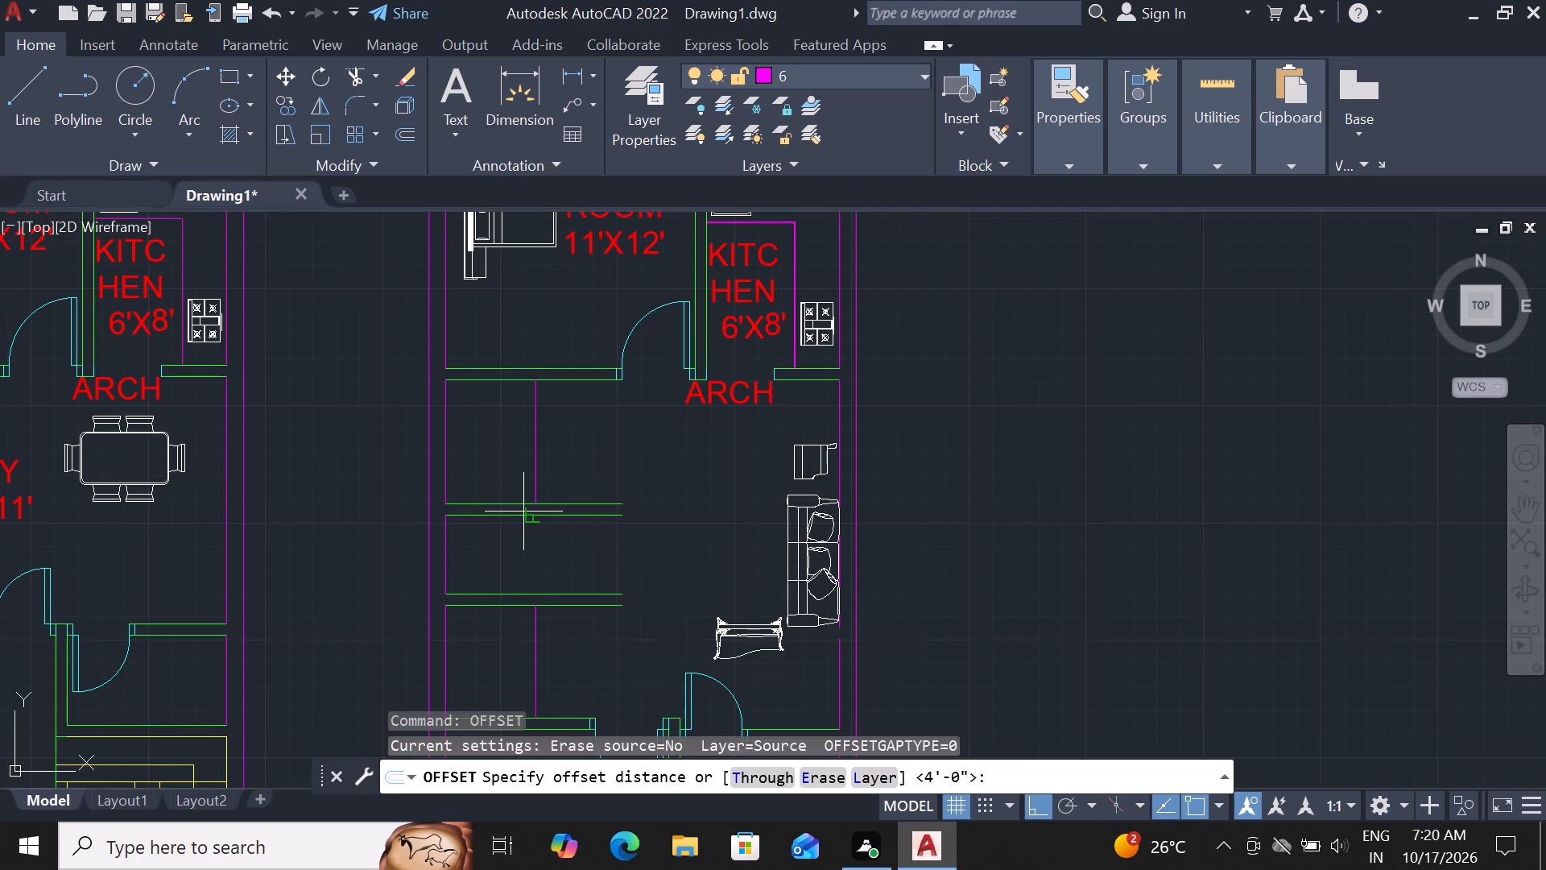
type("6\"")
key("Return")
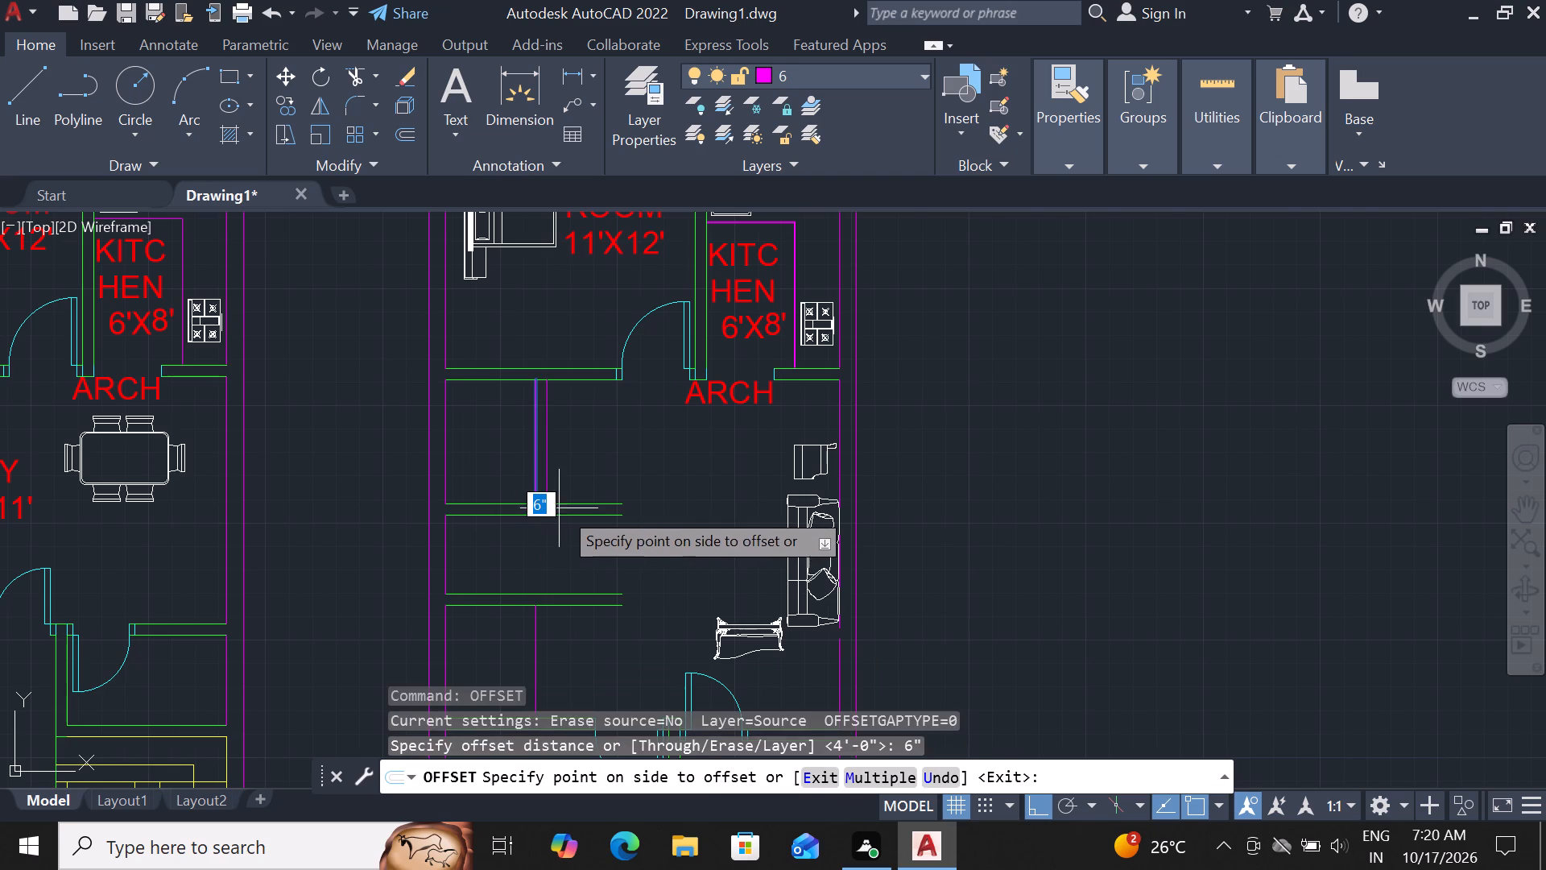
left_click(565, 508)
key("ctrl+z")
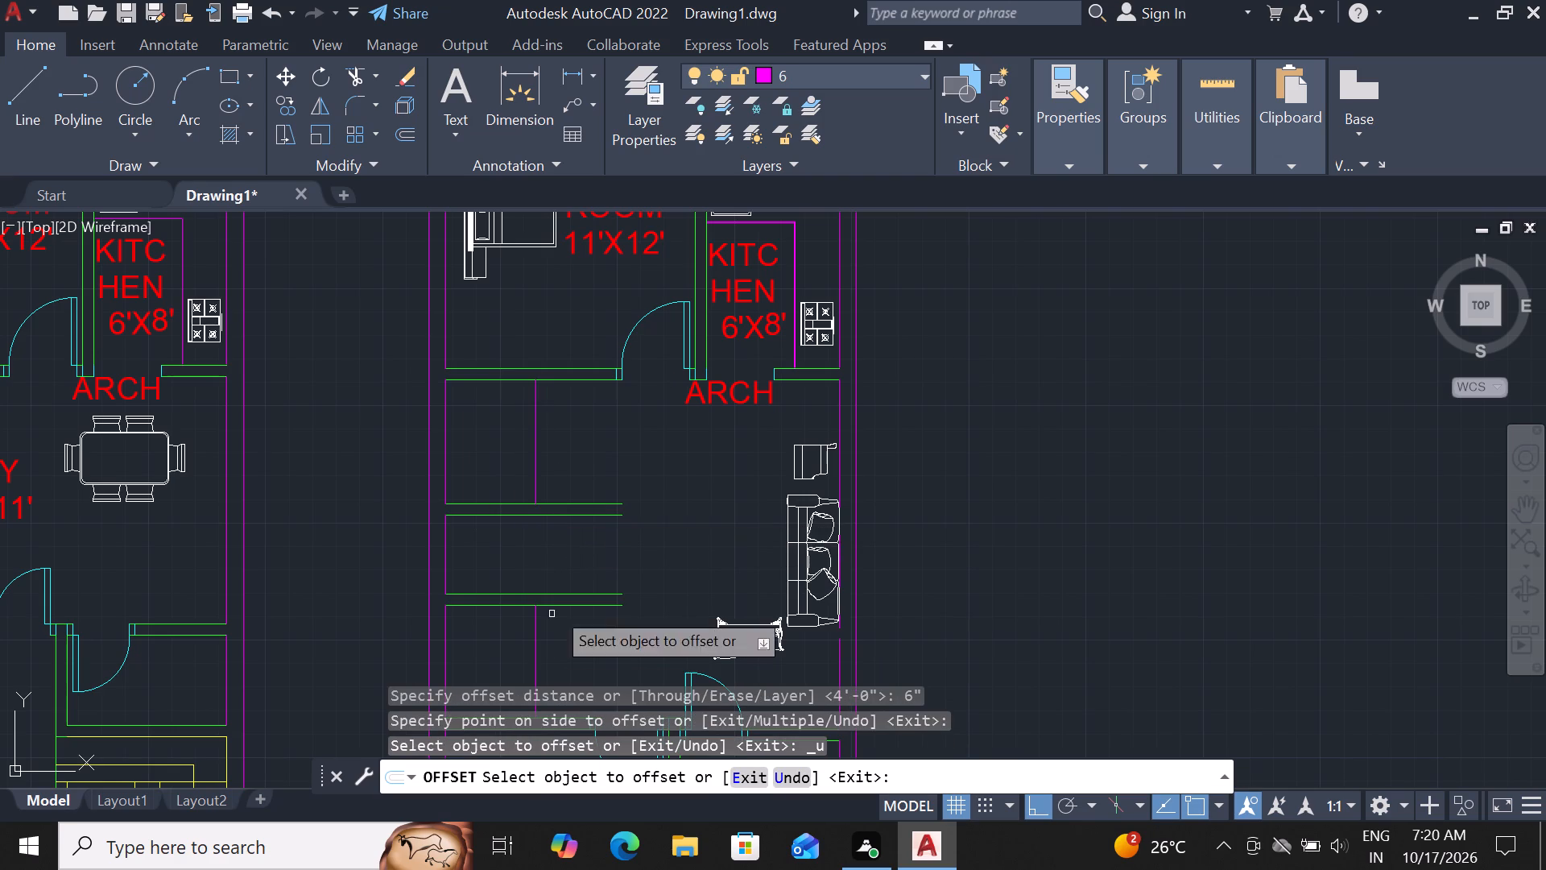
left_click(533, 494)
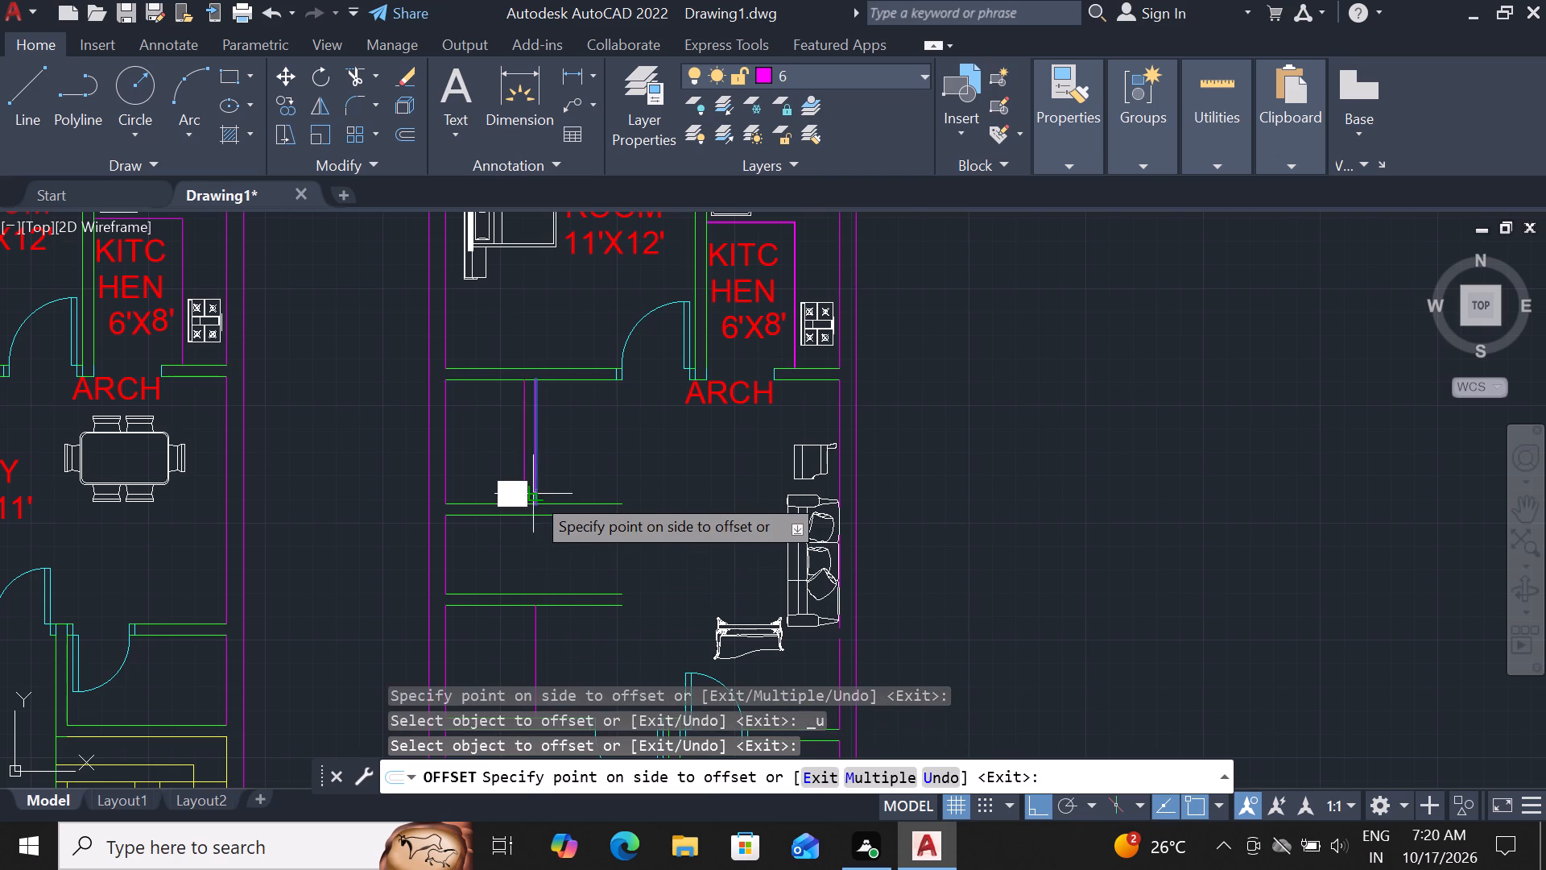
left_click(581, 492)
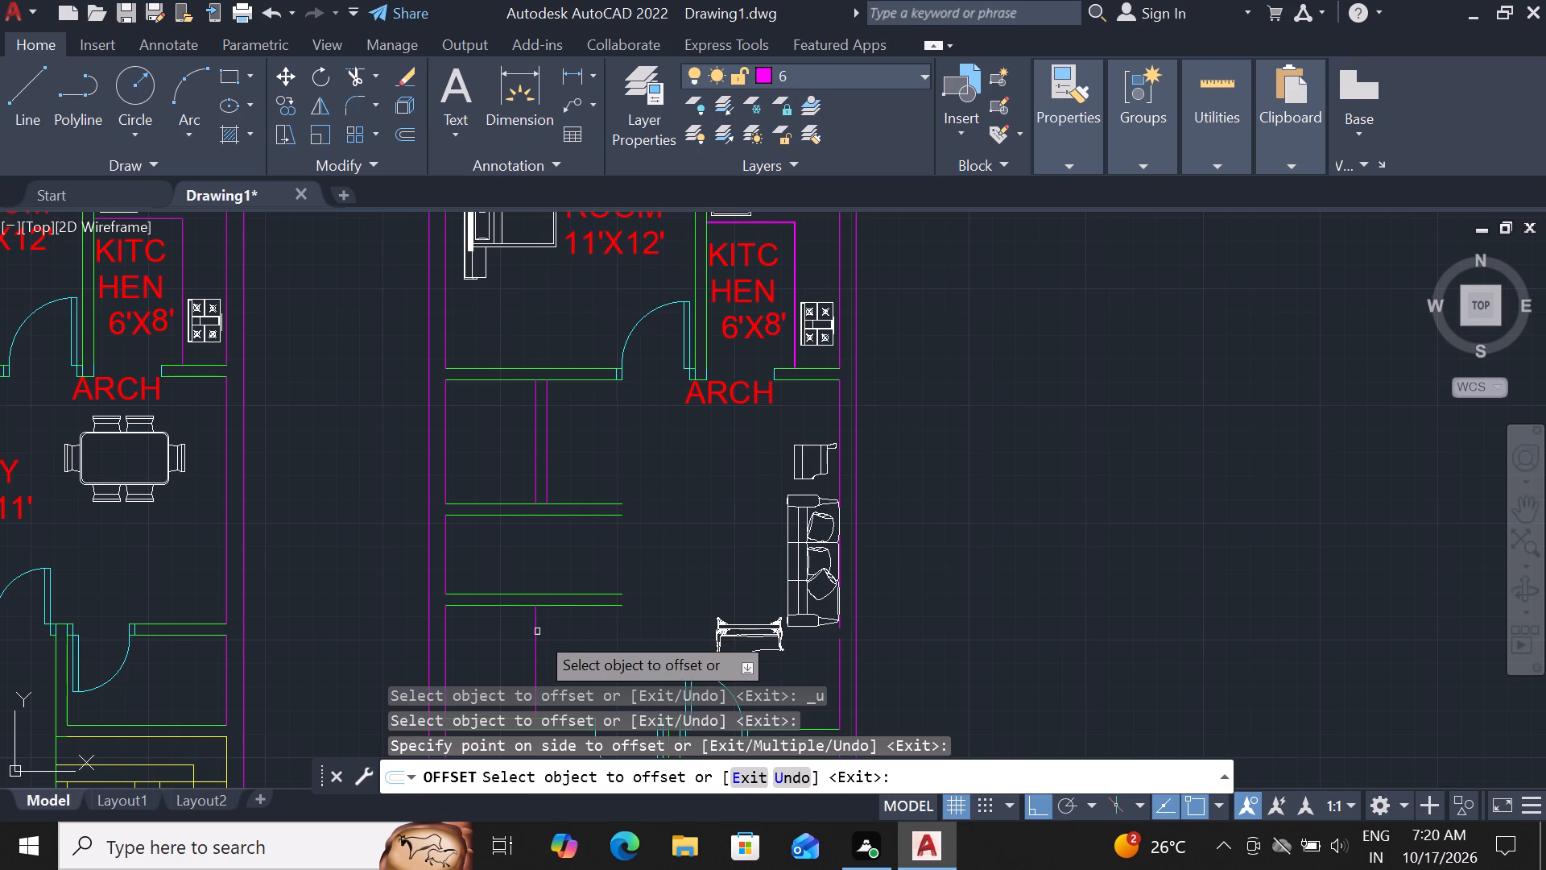
left_click(537, 632)
left_click(589, 632)
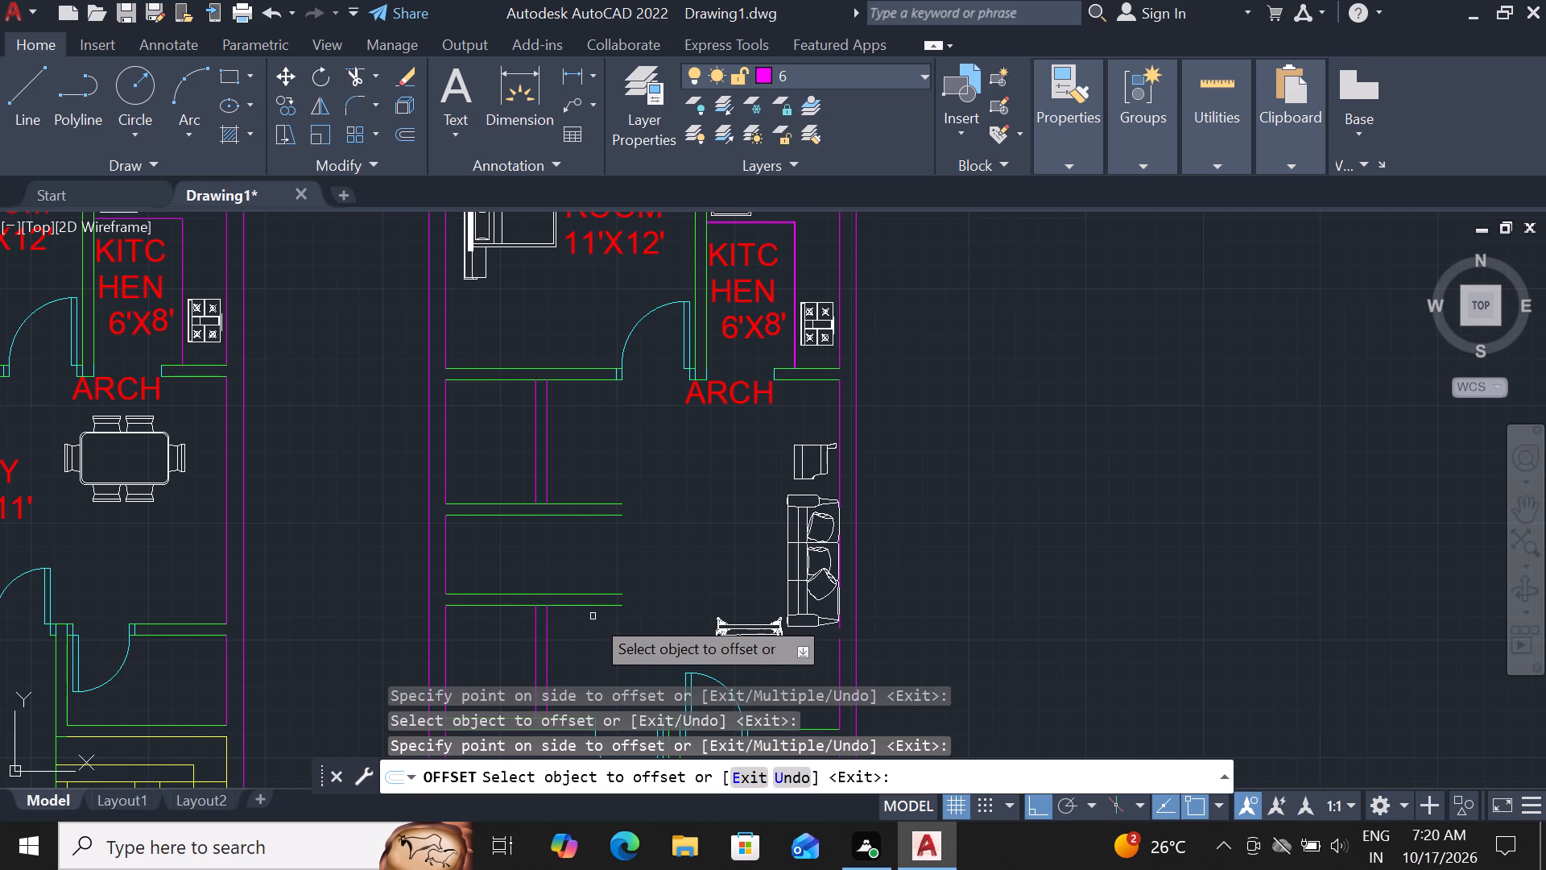
key("Escape")
Extend both outer vertical lines of the small rooms to the far faces of the partition and bedroom walls they meet.
type("EX")
key("space")
key("space")
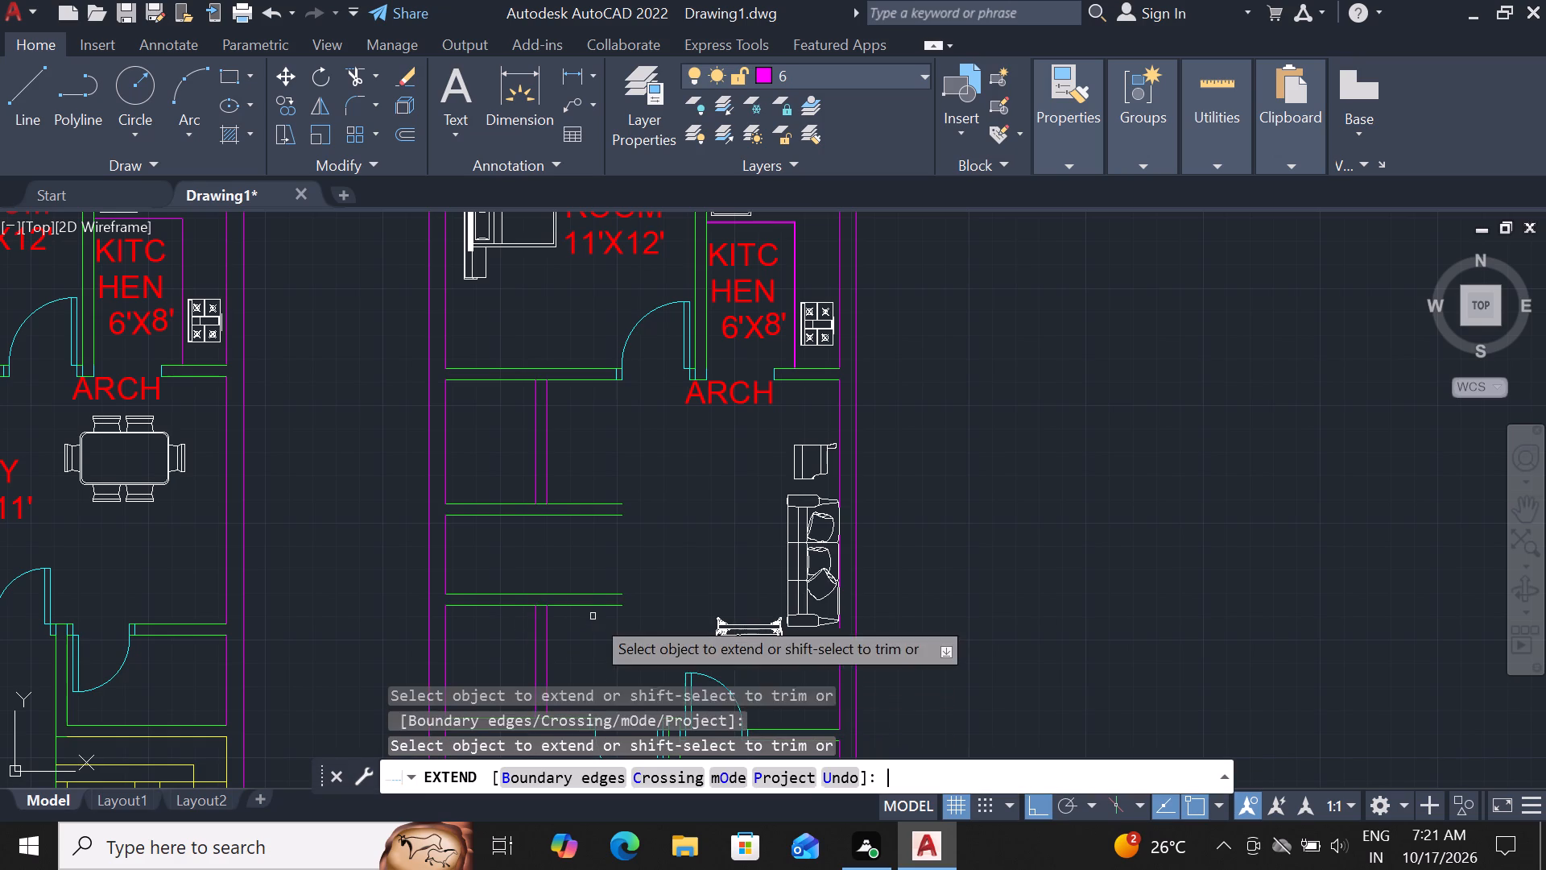
left_click(544, 625)
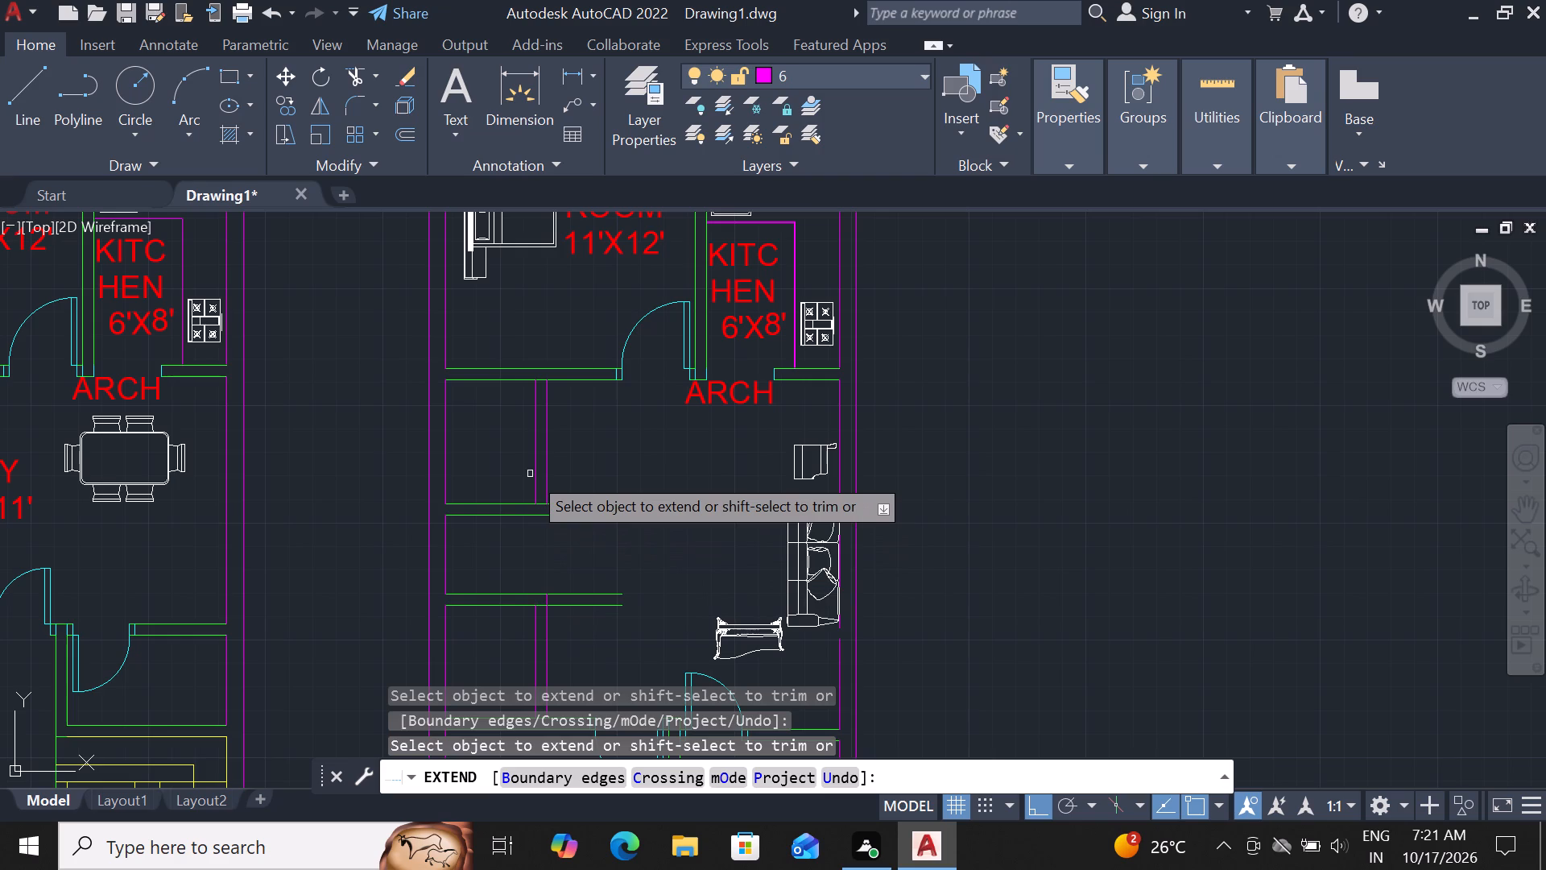
left_click(548, 491)
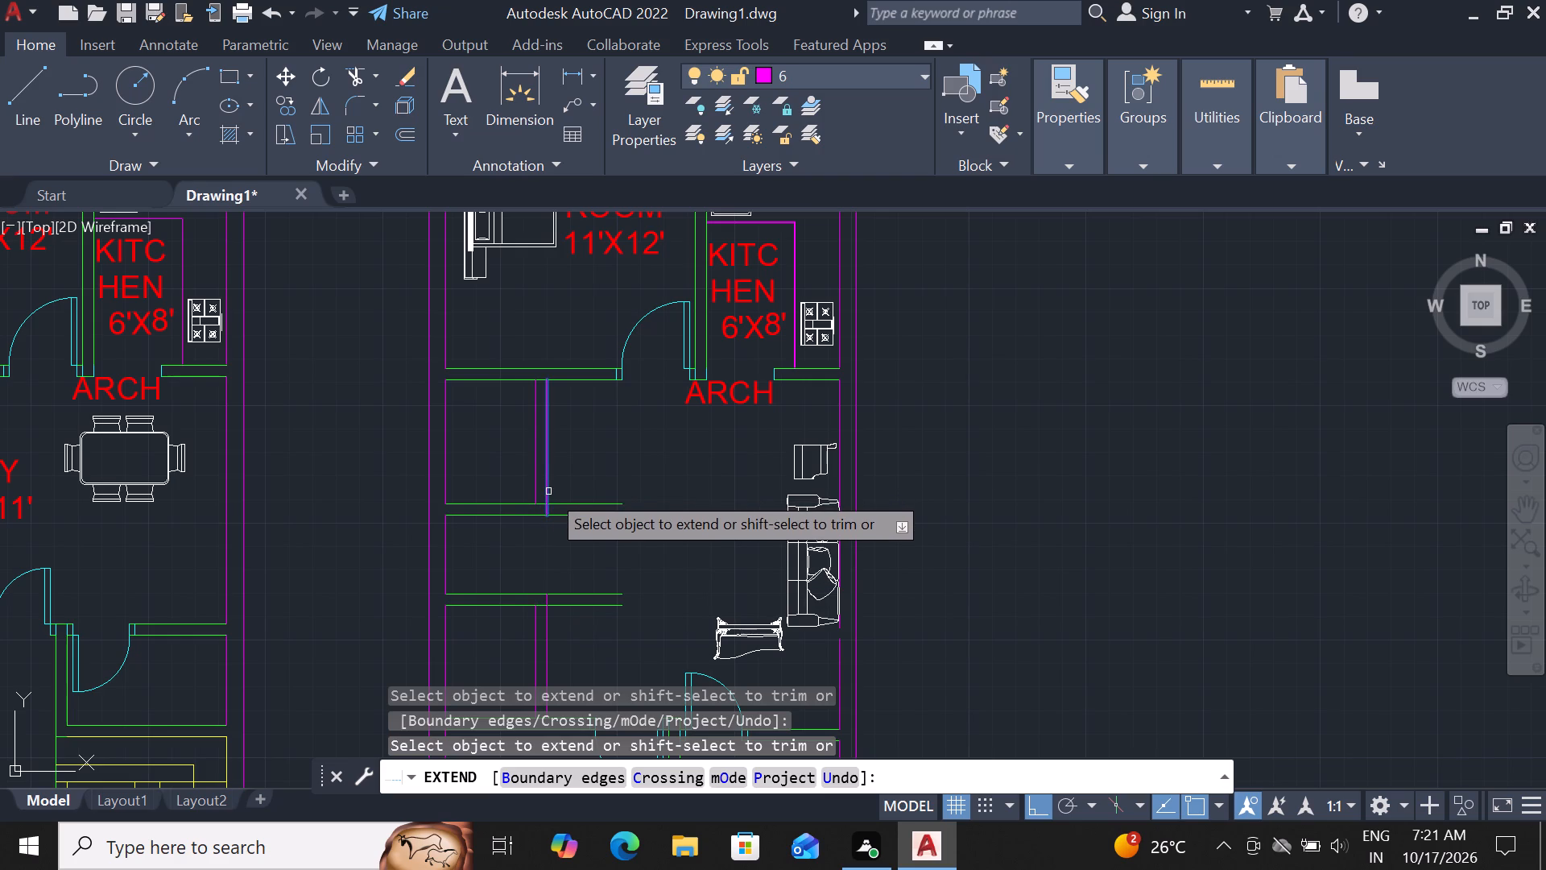
left_click(546, 418)
scroll(547, 418, "down", 2)
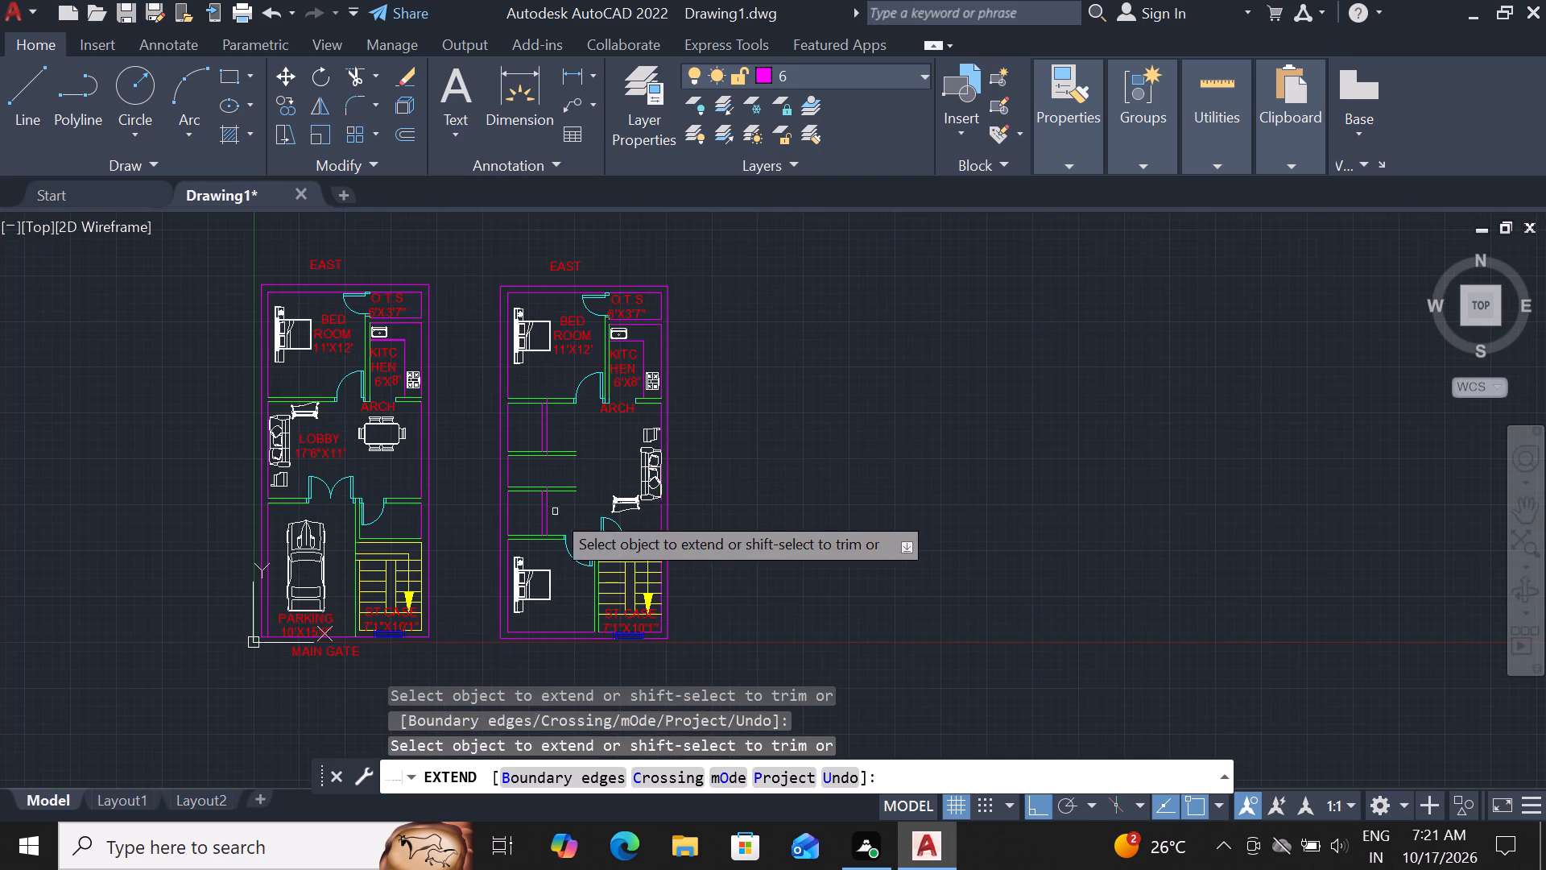
scroll(534, 528, "up", 2)
left_click(558, 541)
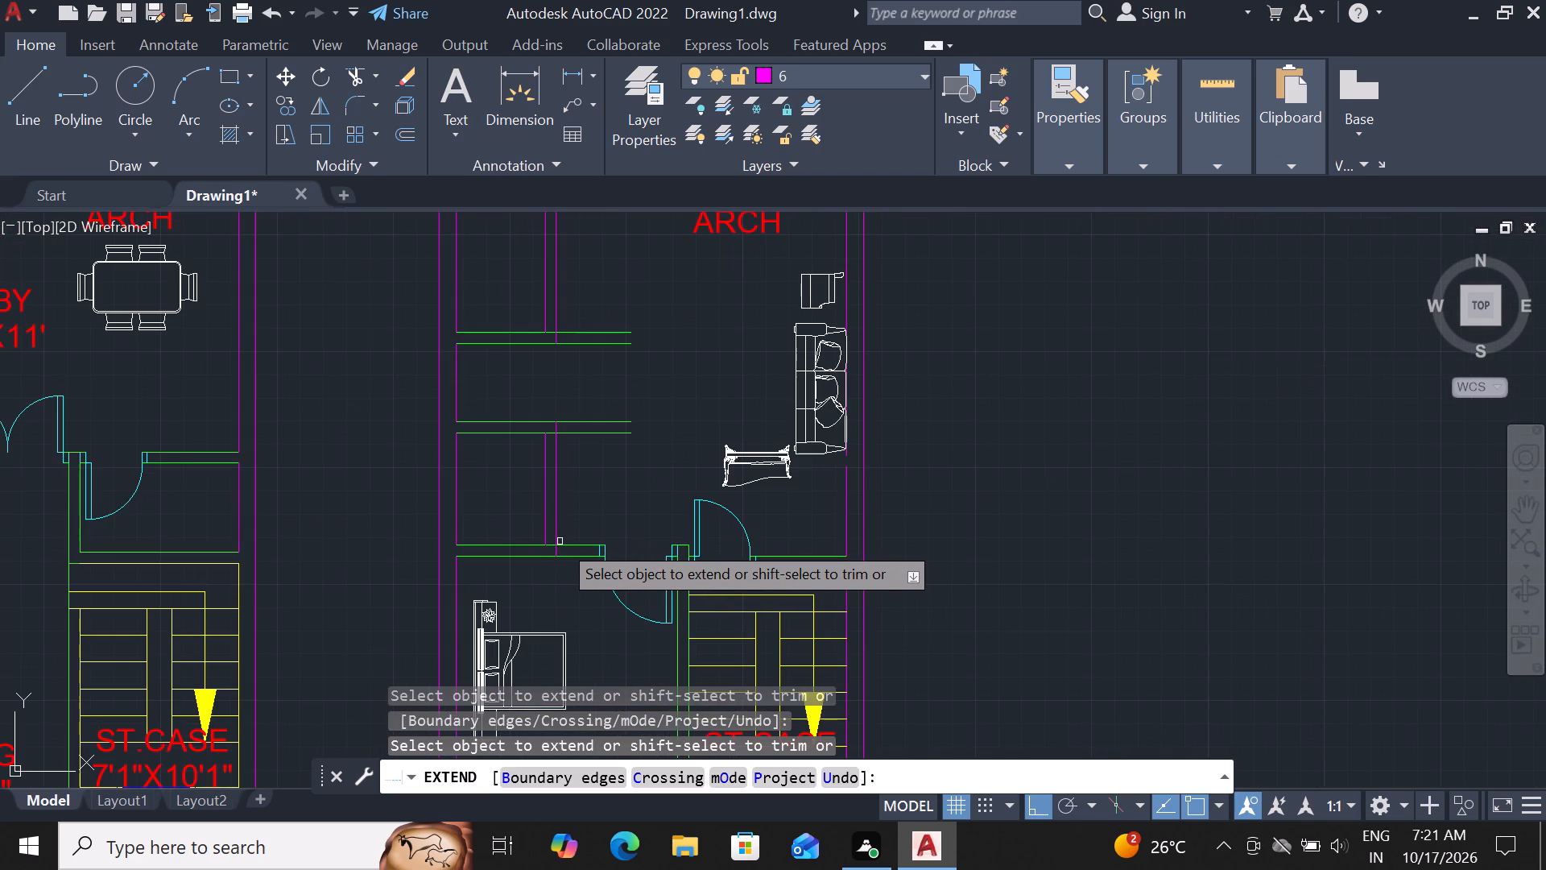
key("Escape")
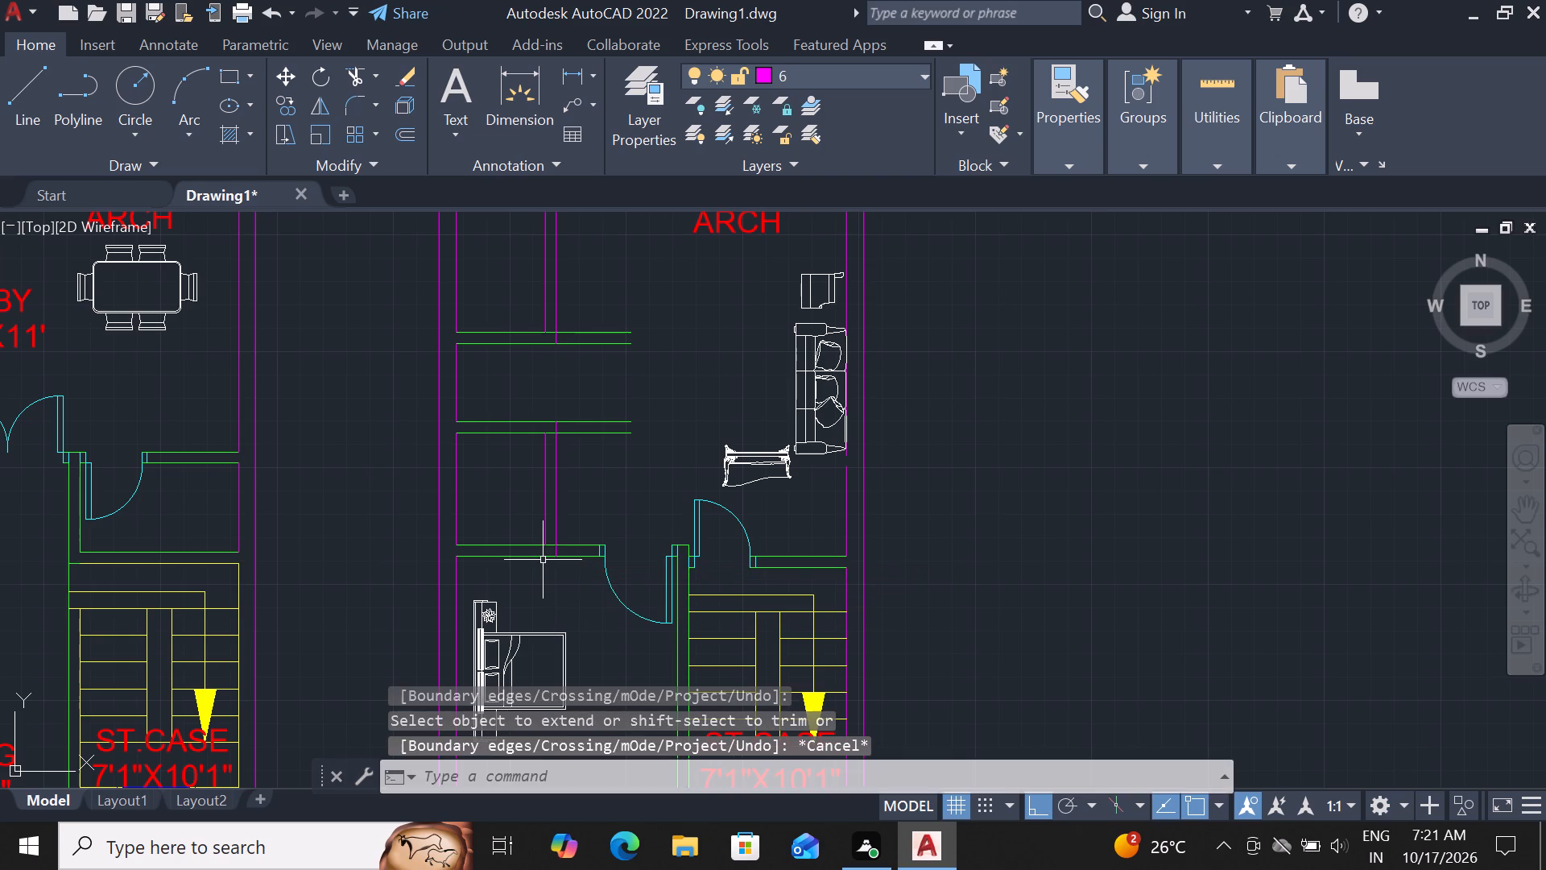
Trim the lines inside the junction between the lower small room's east wall and the front bedroom's wall.
type("TR")
key("space")
key("space")
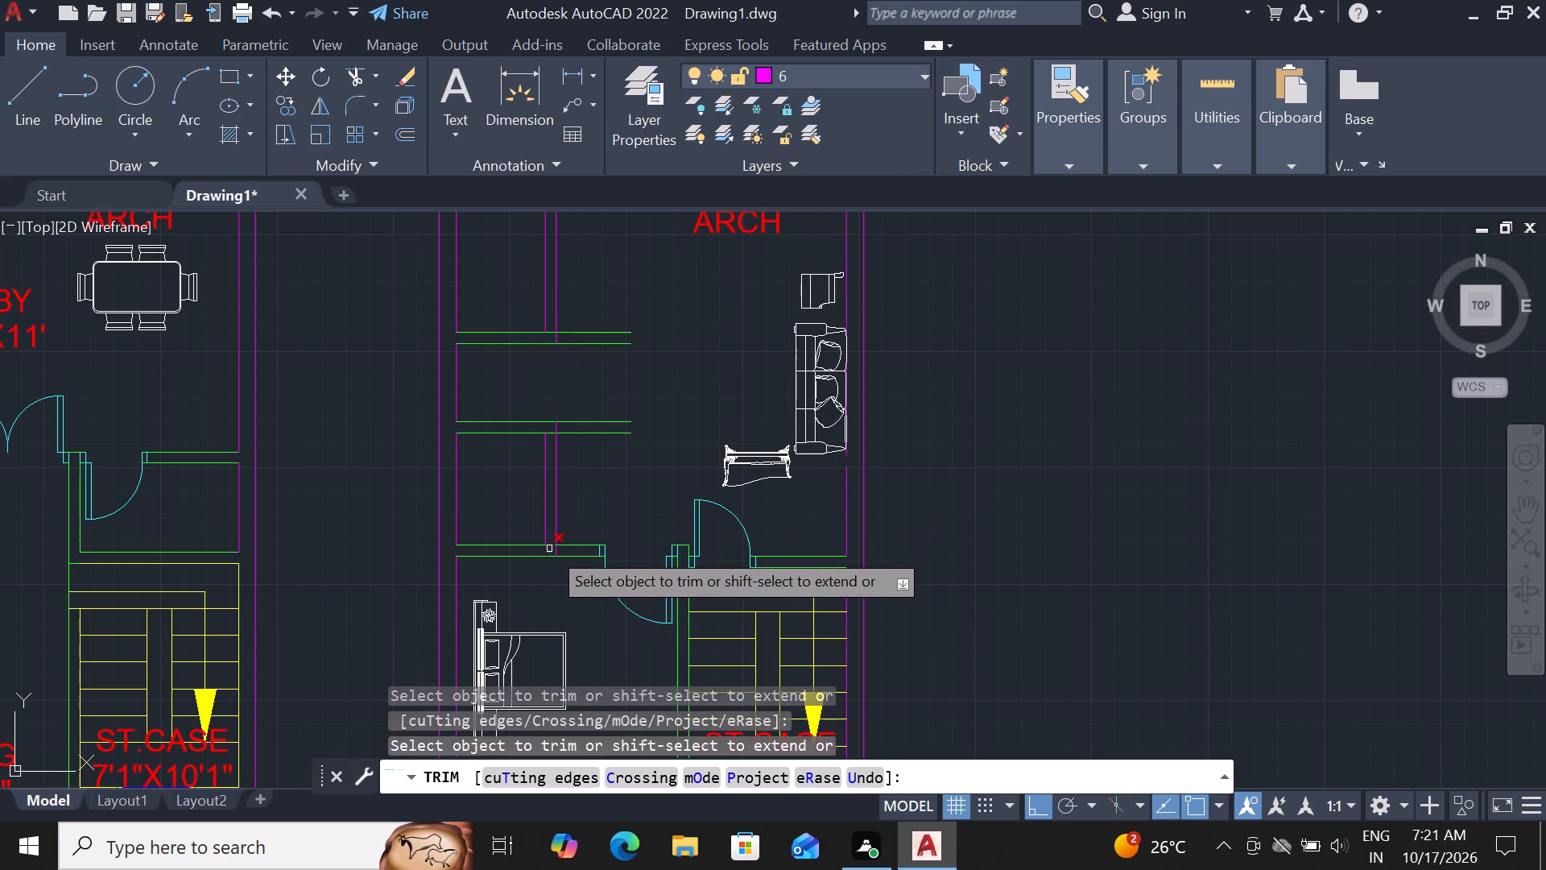
scroll(550, 549, "up", 4)
left_click(533, 524)
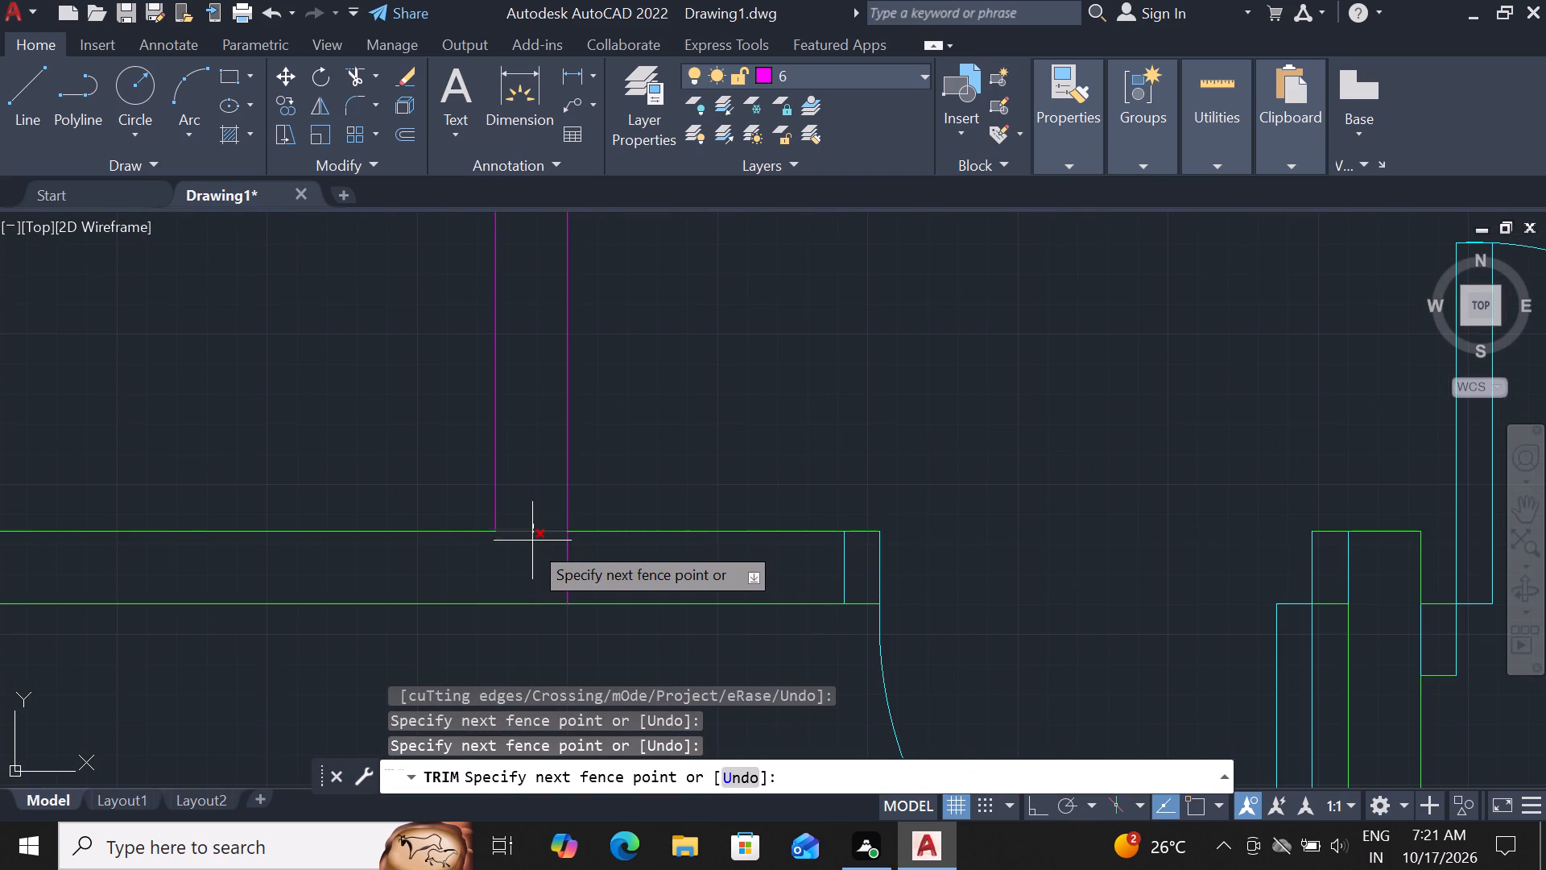
left_click(527, 553)
left_click(534, 557)
left_click(577, 553)
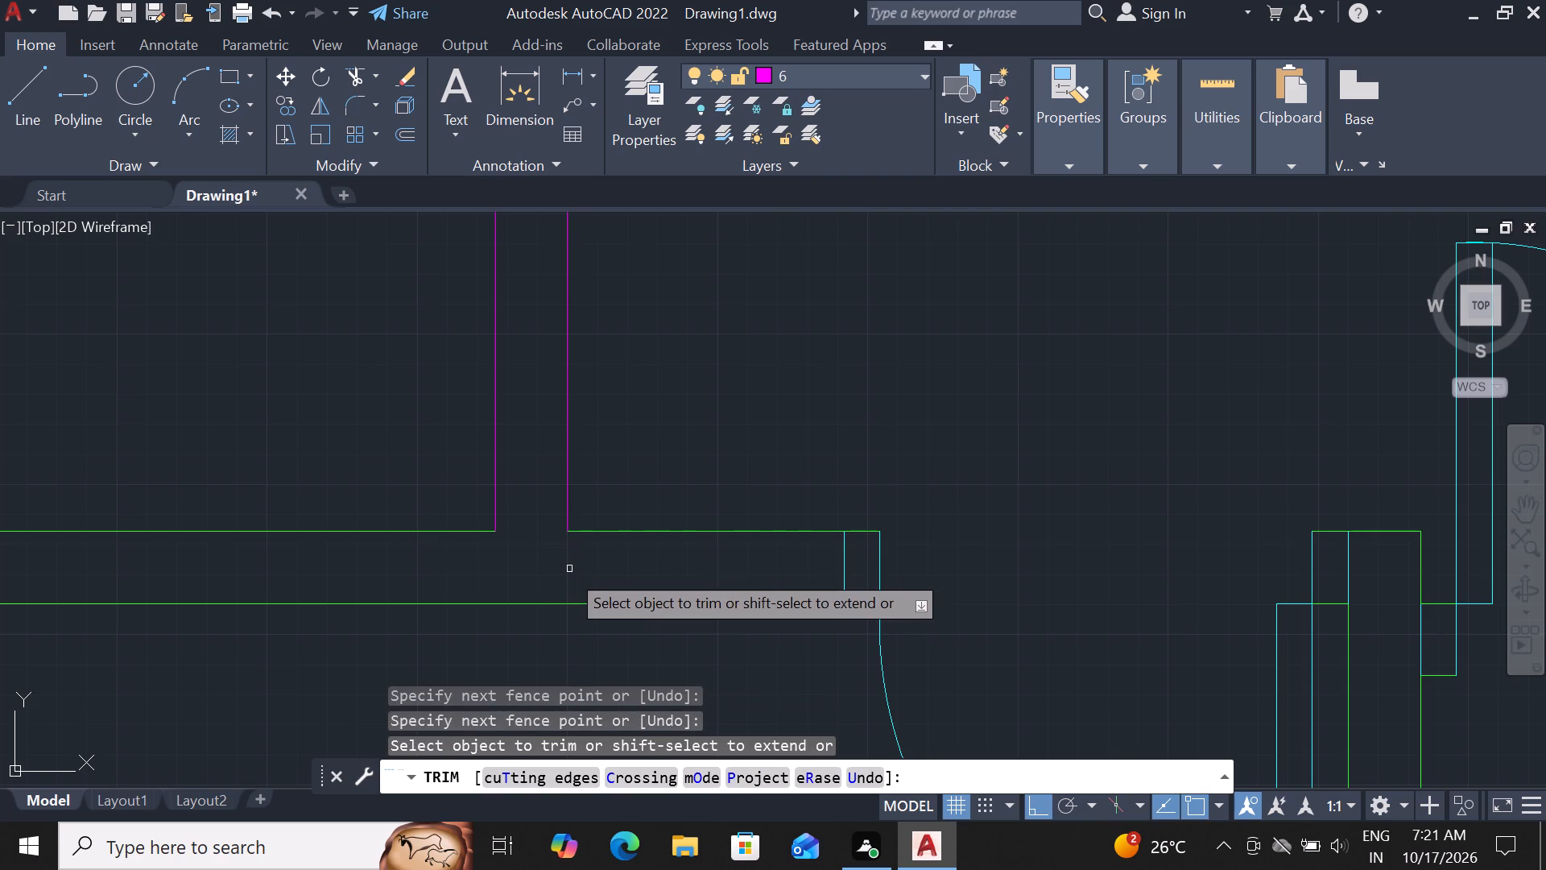
Trim the second partition wall's lines beyond the lower small room's east wall and clean up their corner.
scroll(562, 581, "down", 3)
scroll(532, 335, "up", 2)
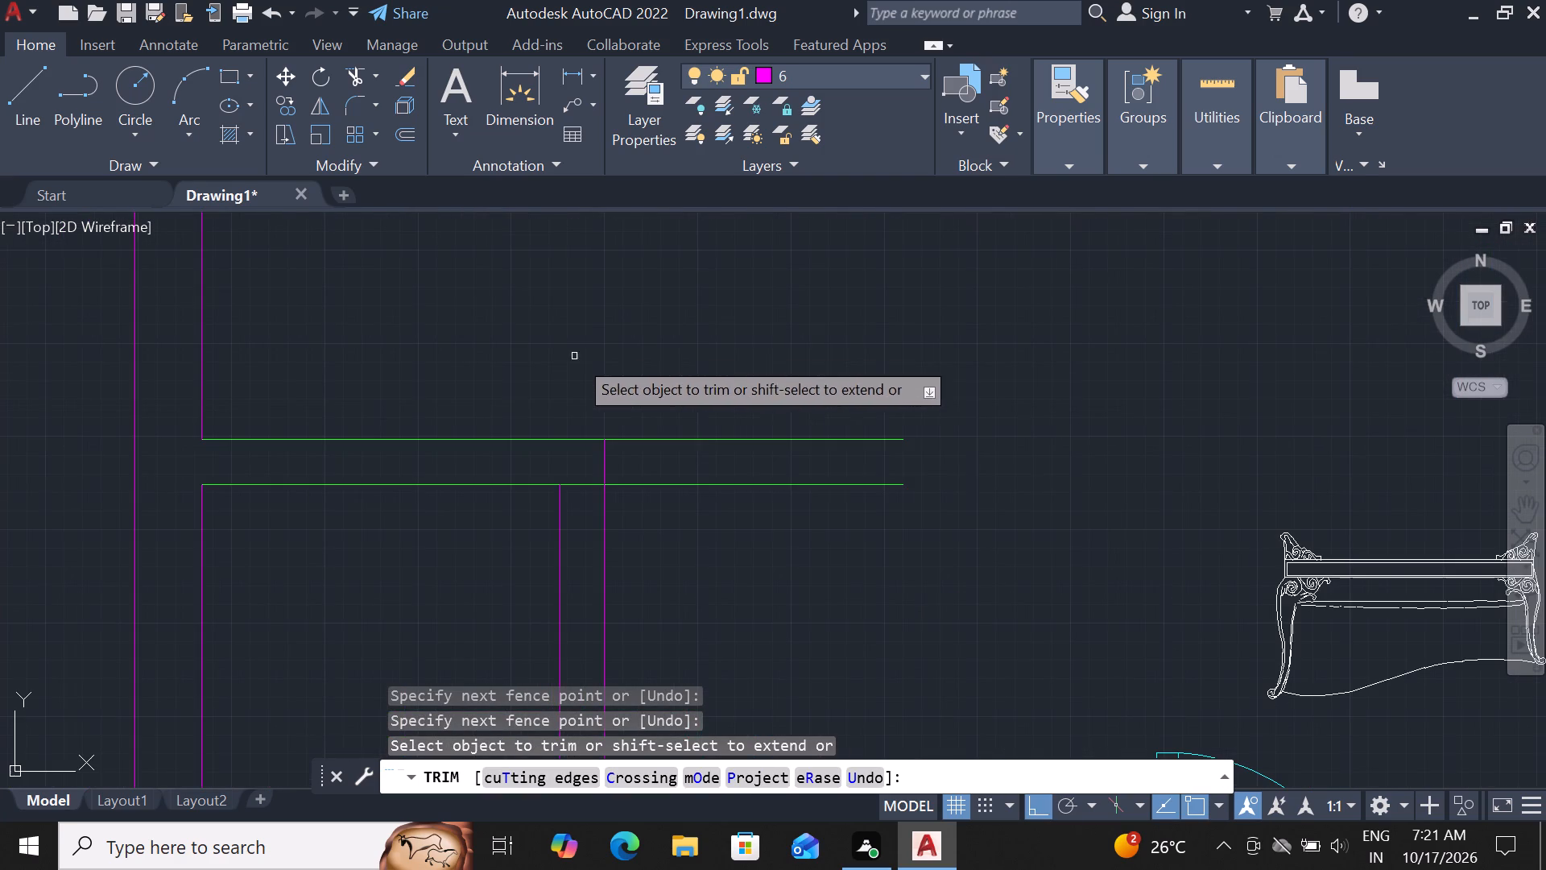
left_click(694, 427)
left_click(684, 535)
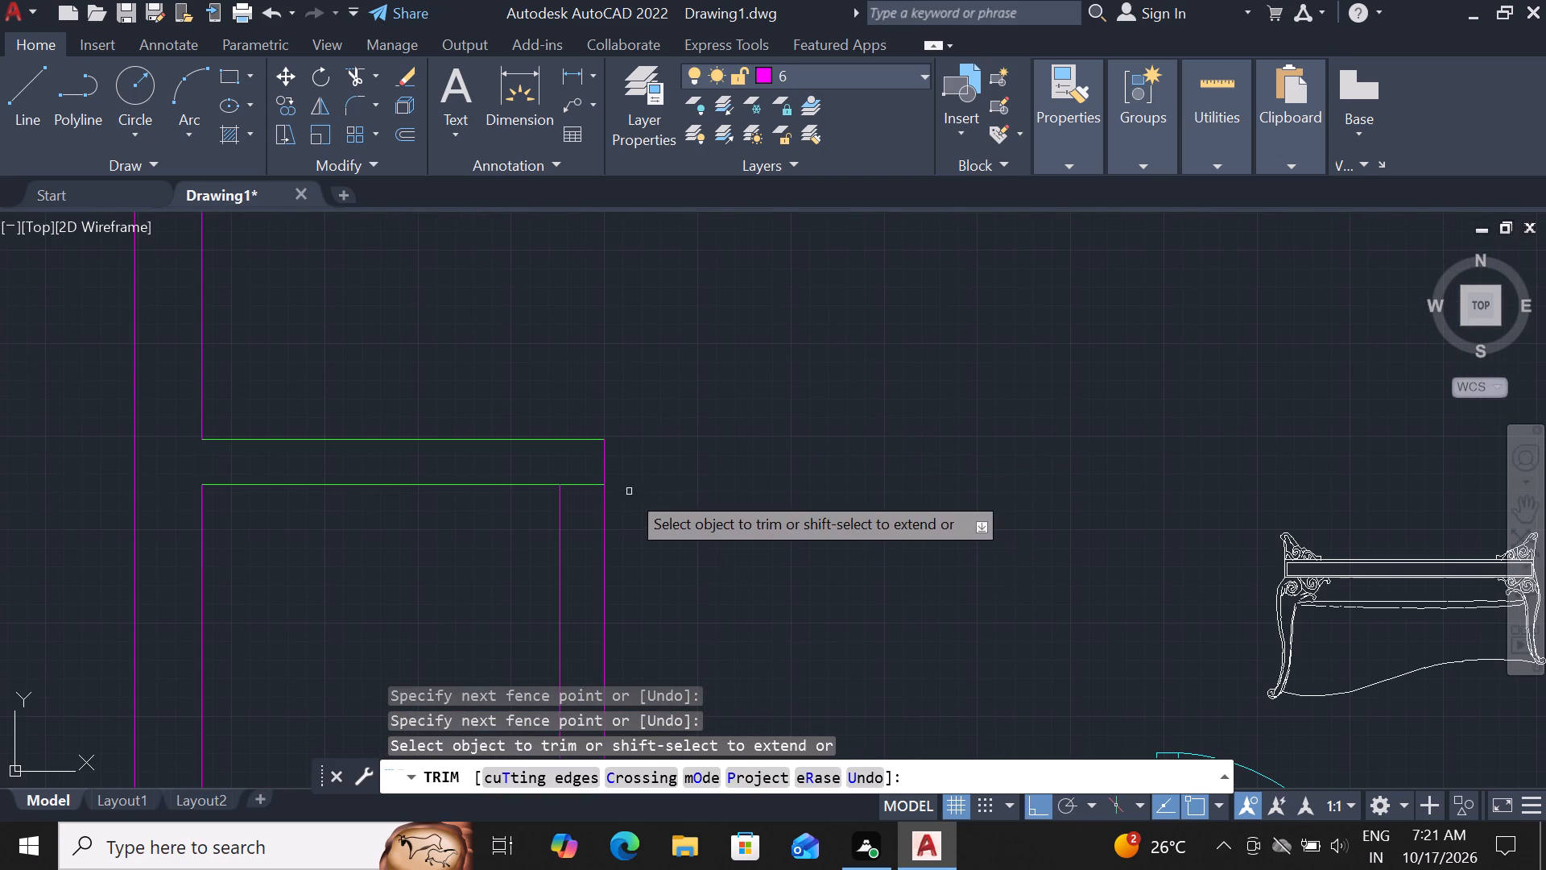
left_click(585, 479)
left_click(582, 497)
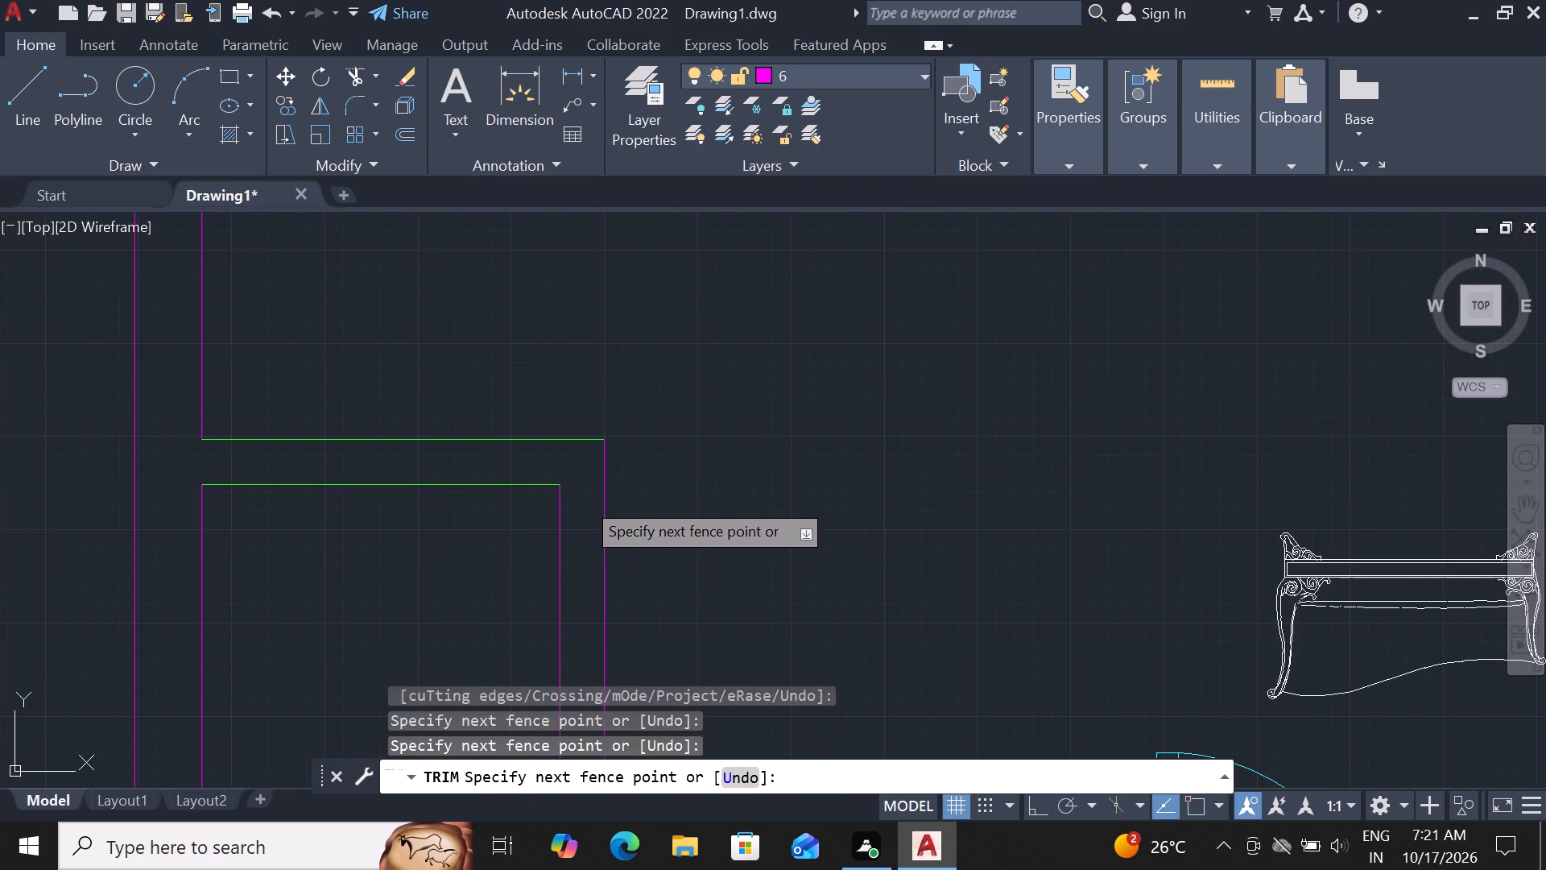
Trim the first partition wall's lines beyond the upper small room's east wall and clean up their corner.
scroll(583, 511, "down", 3)
scroll(610, 397, "up", 2)
left_click(610, 397)
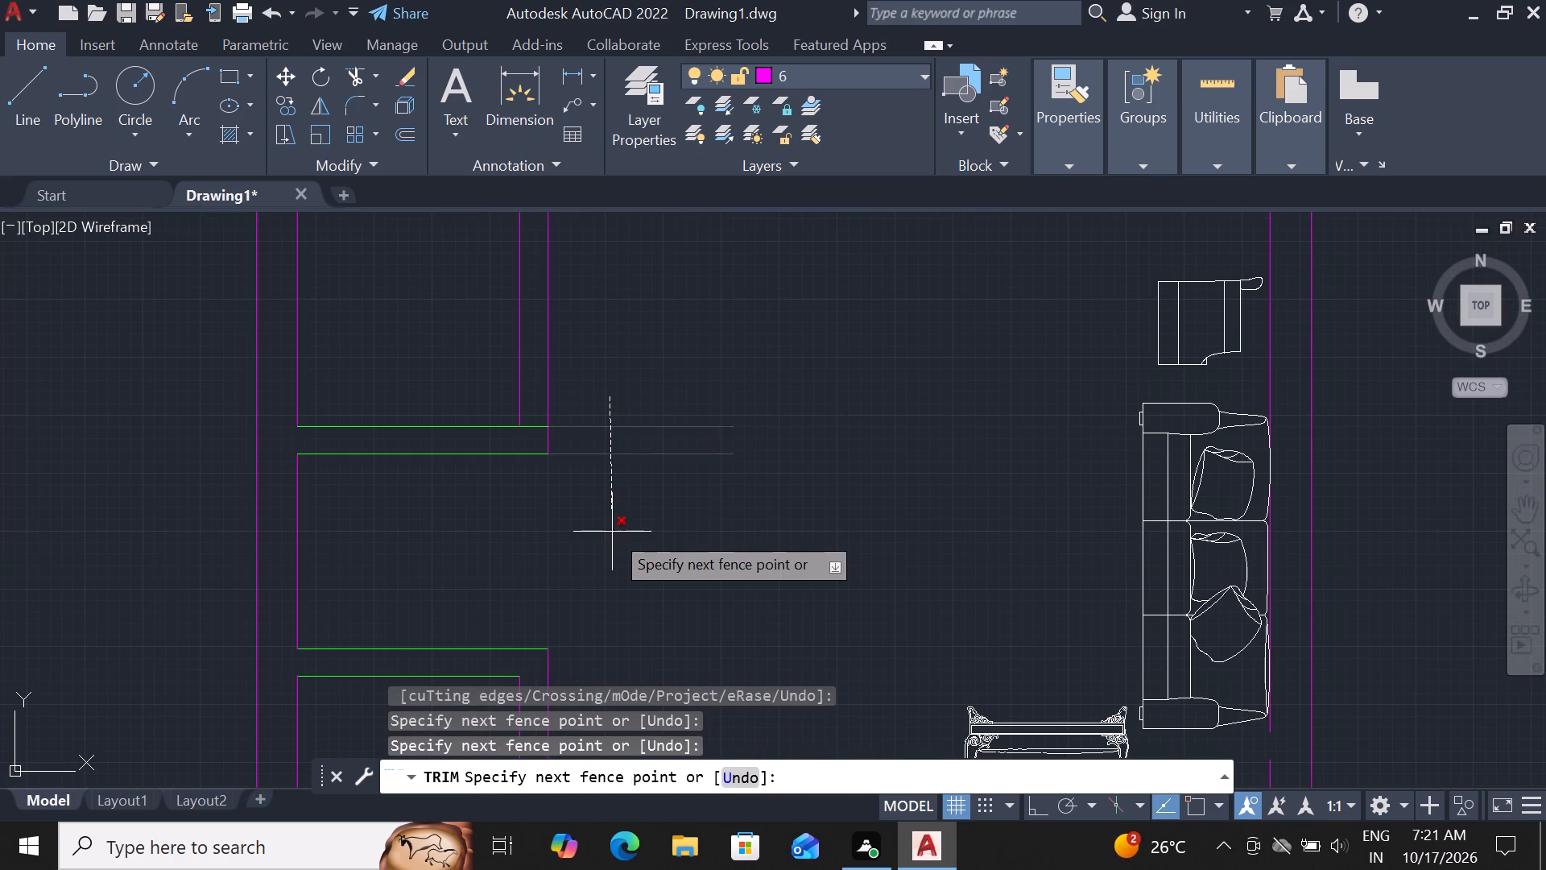
left_click(612, 532)
scroll(529, 429, "up", 1)
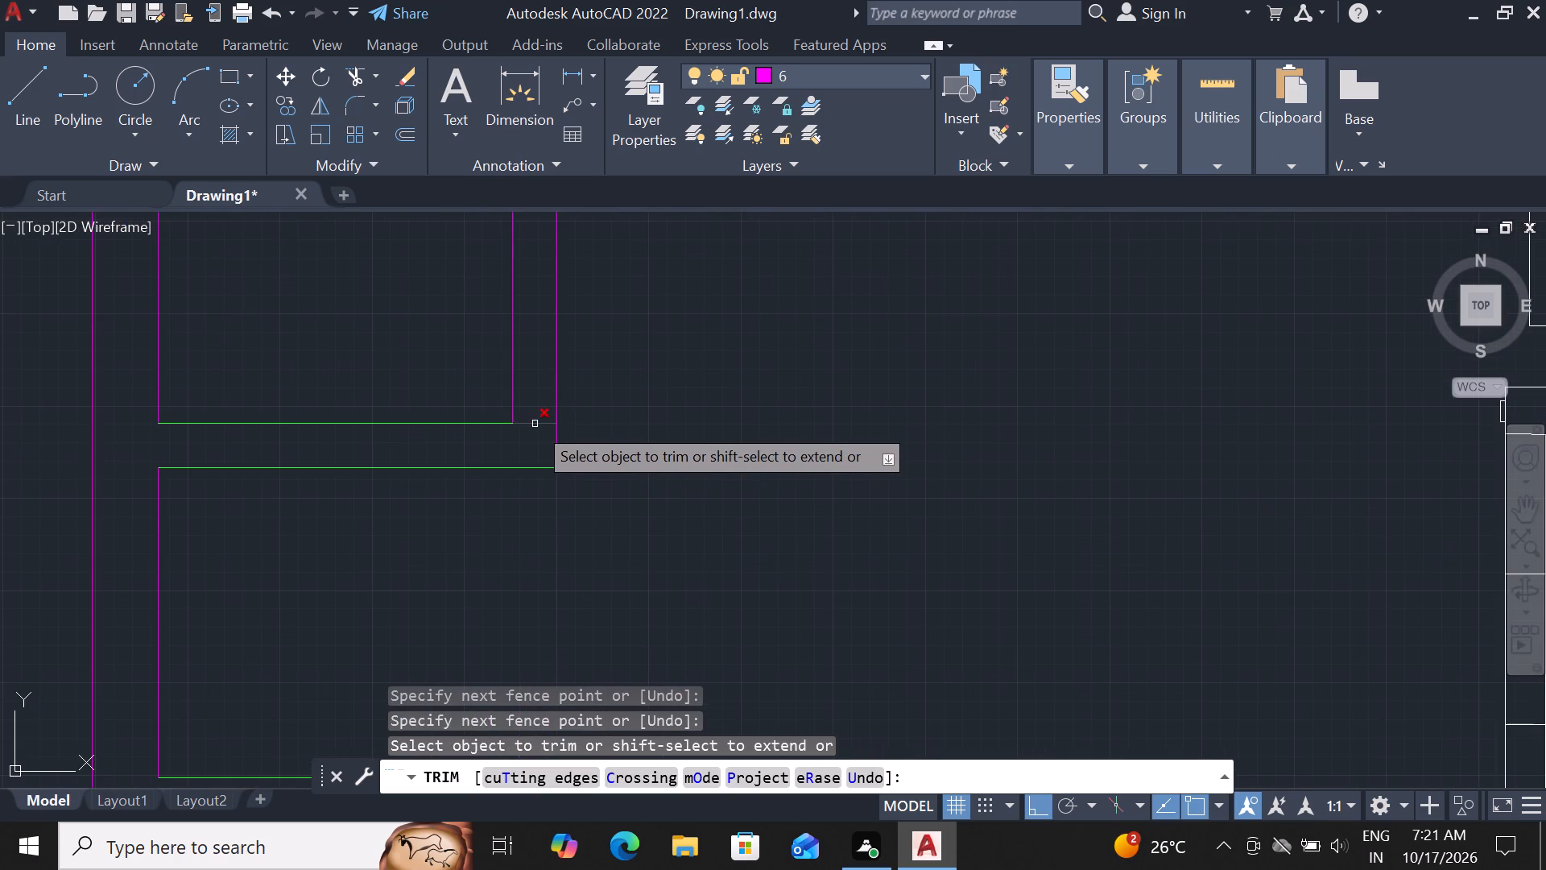
left_click(535, 424)
Trim the lines inside the junction between the upper small room's east wall and the rear bedroom's wall.
scroll(528, 536, "down", 2)
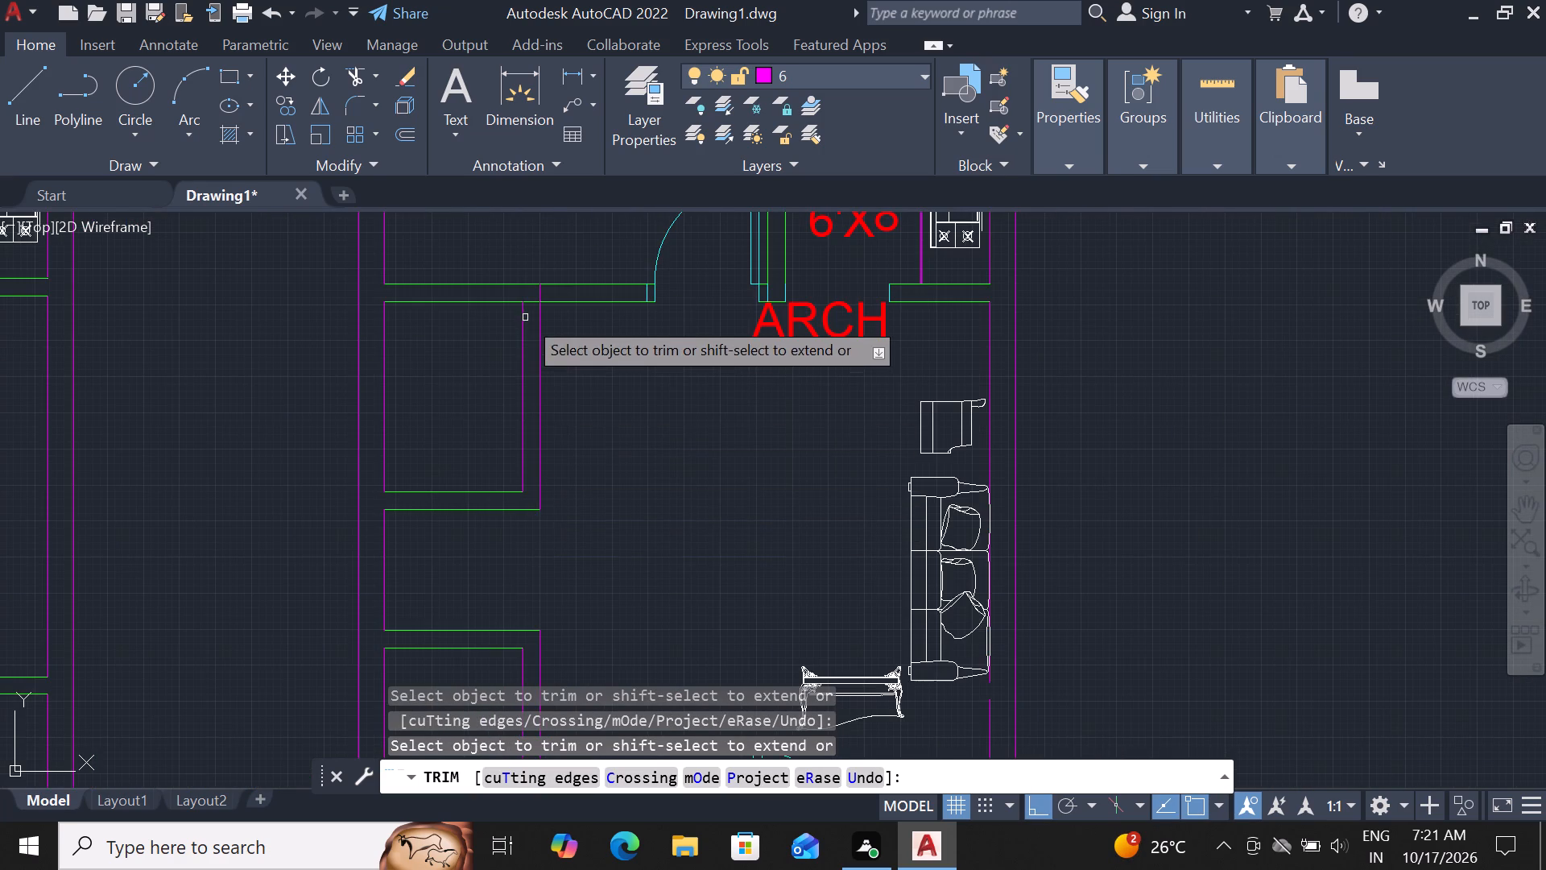
scroll(539, 298, "up", 2)
left_click(534, 300)
left_click(513, 302)
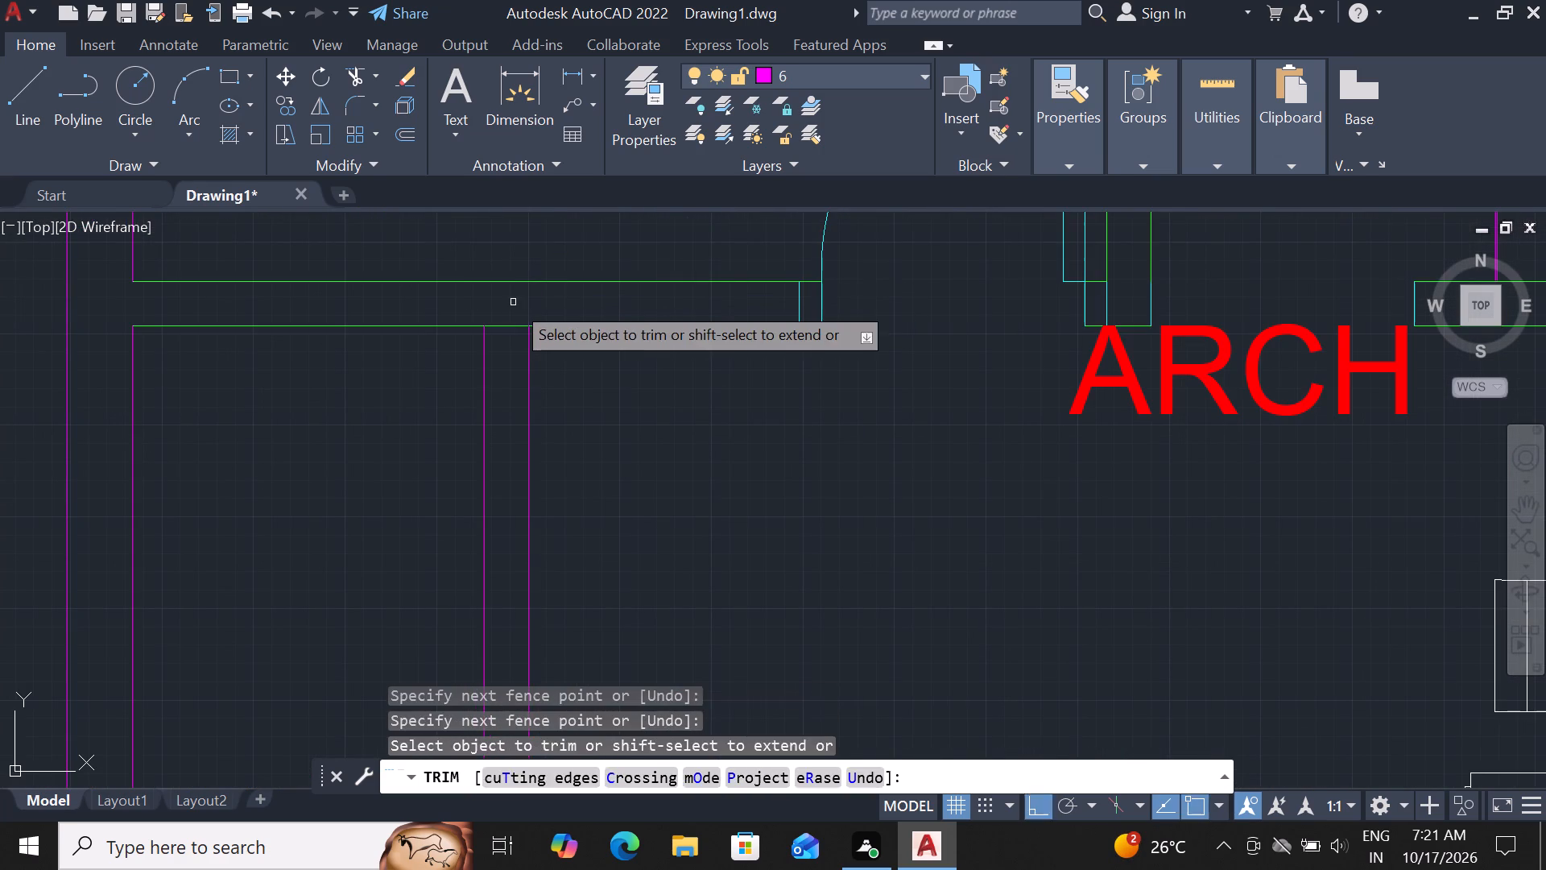
left_click(513, 311)
left_click(513, 336)
key("Escape")
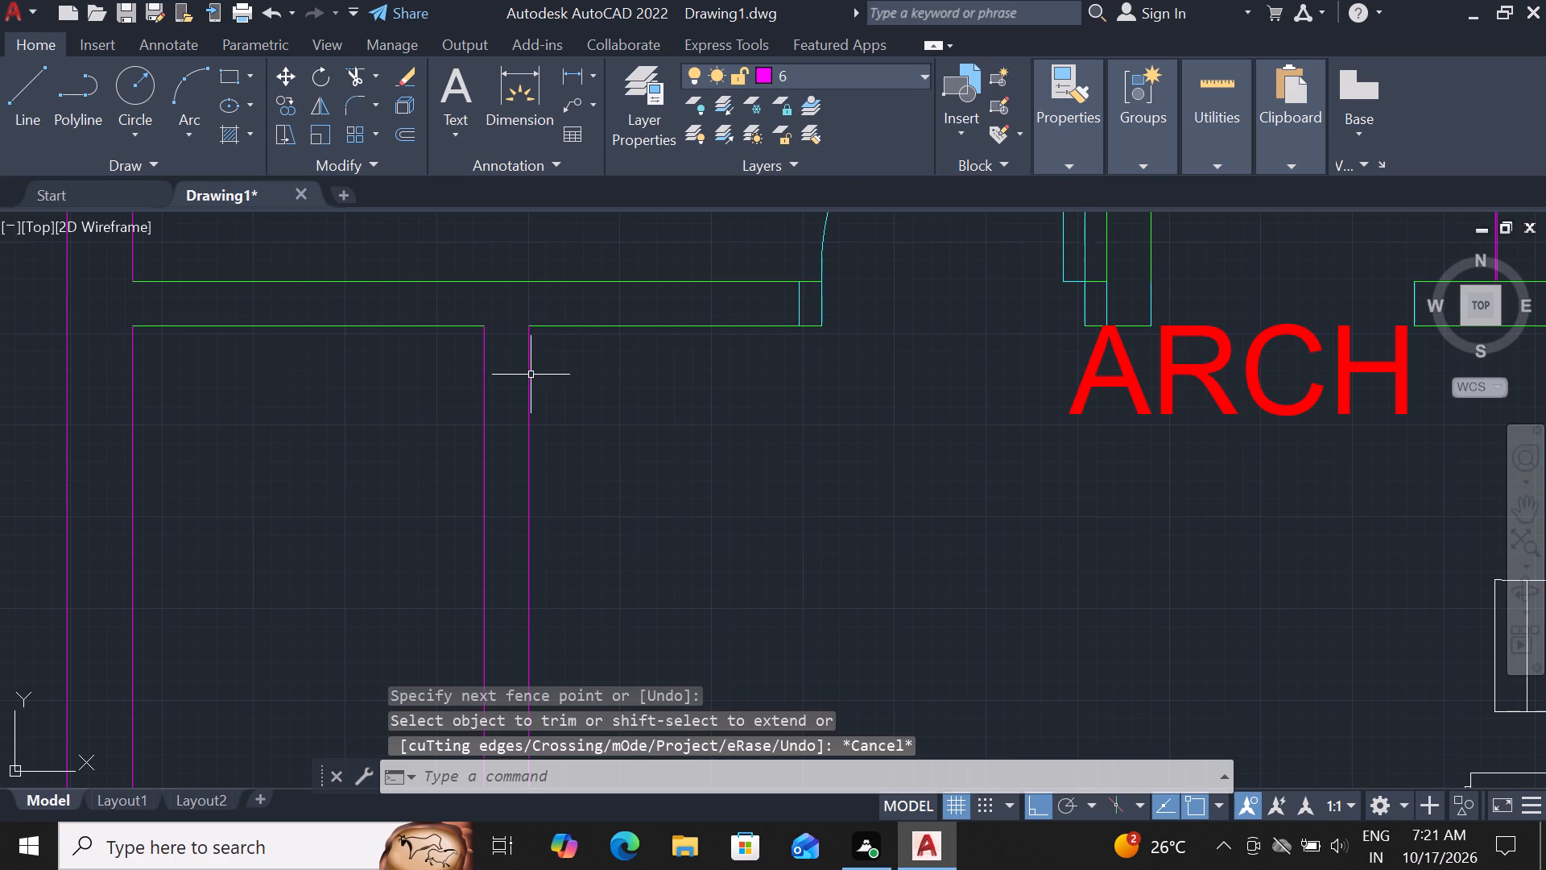
Move the four vertical east wall lines of both small rooms to layer 3.
left_click(530, 375)
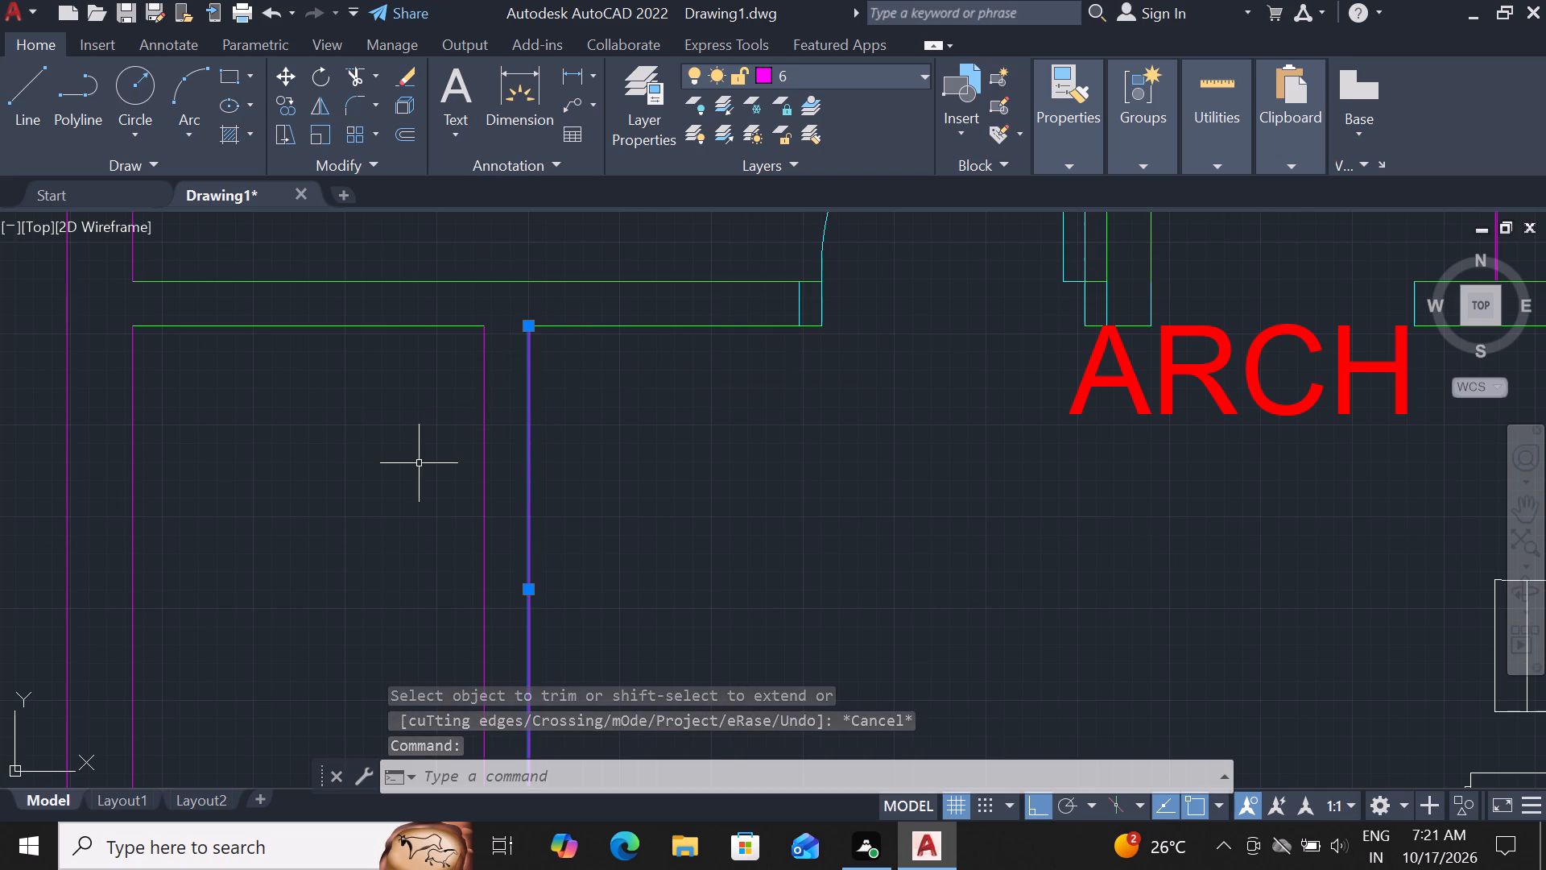
left_click(486, 437)
scroll(483, 424, "down", 3)
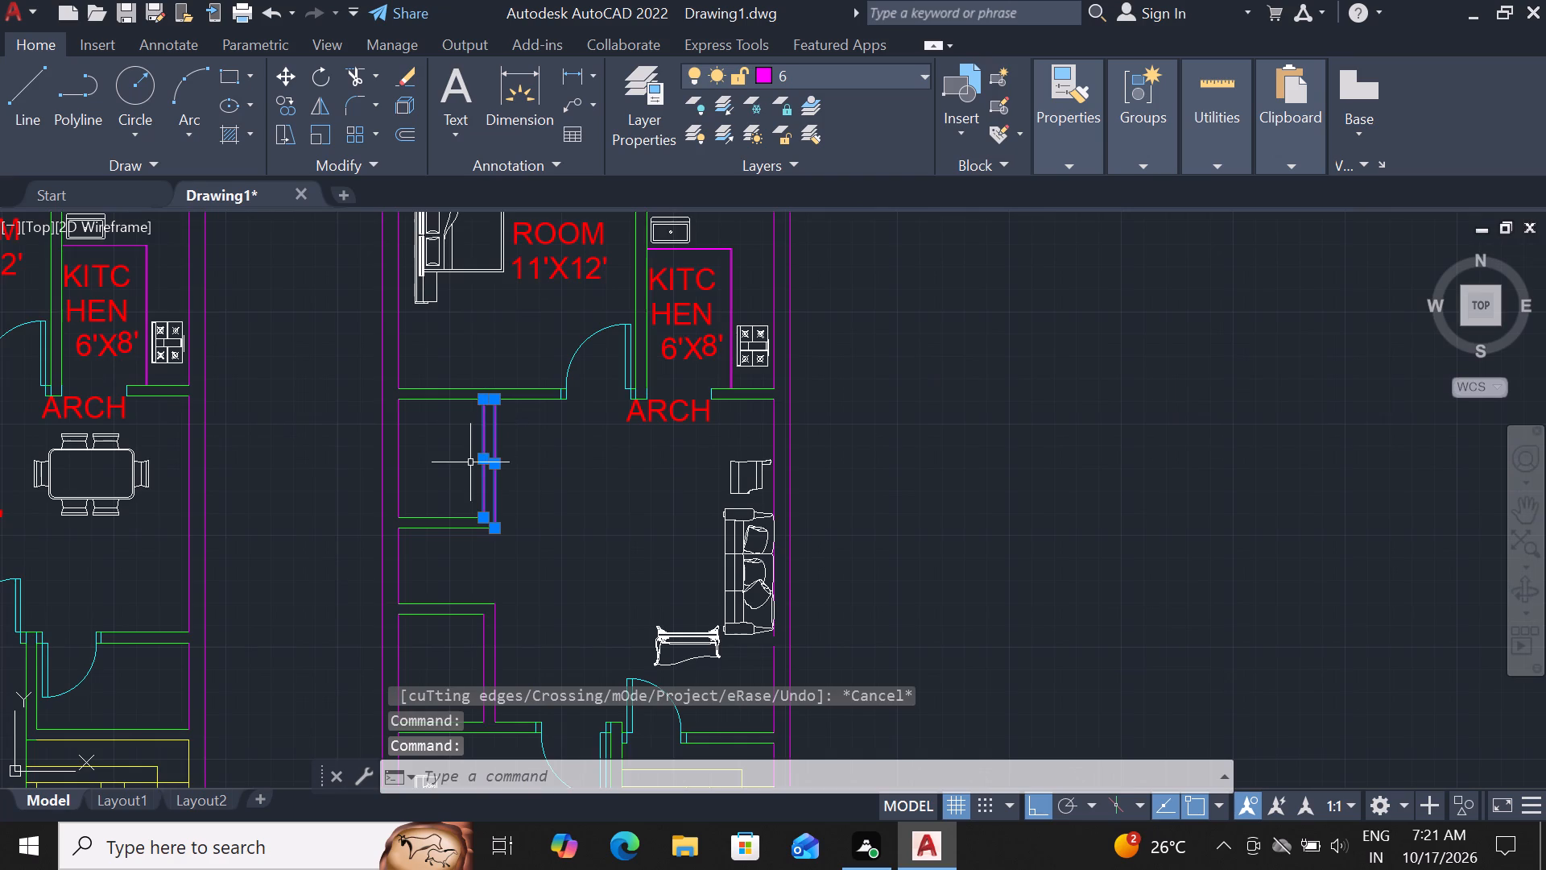
scroll(457, 493, "up", 2)
scroll(456, 563, "down", 4)
scroll(477, 597, "up", 2)
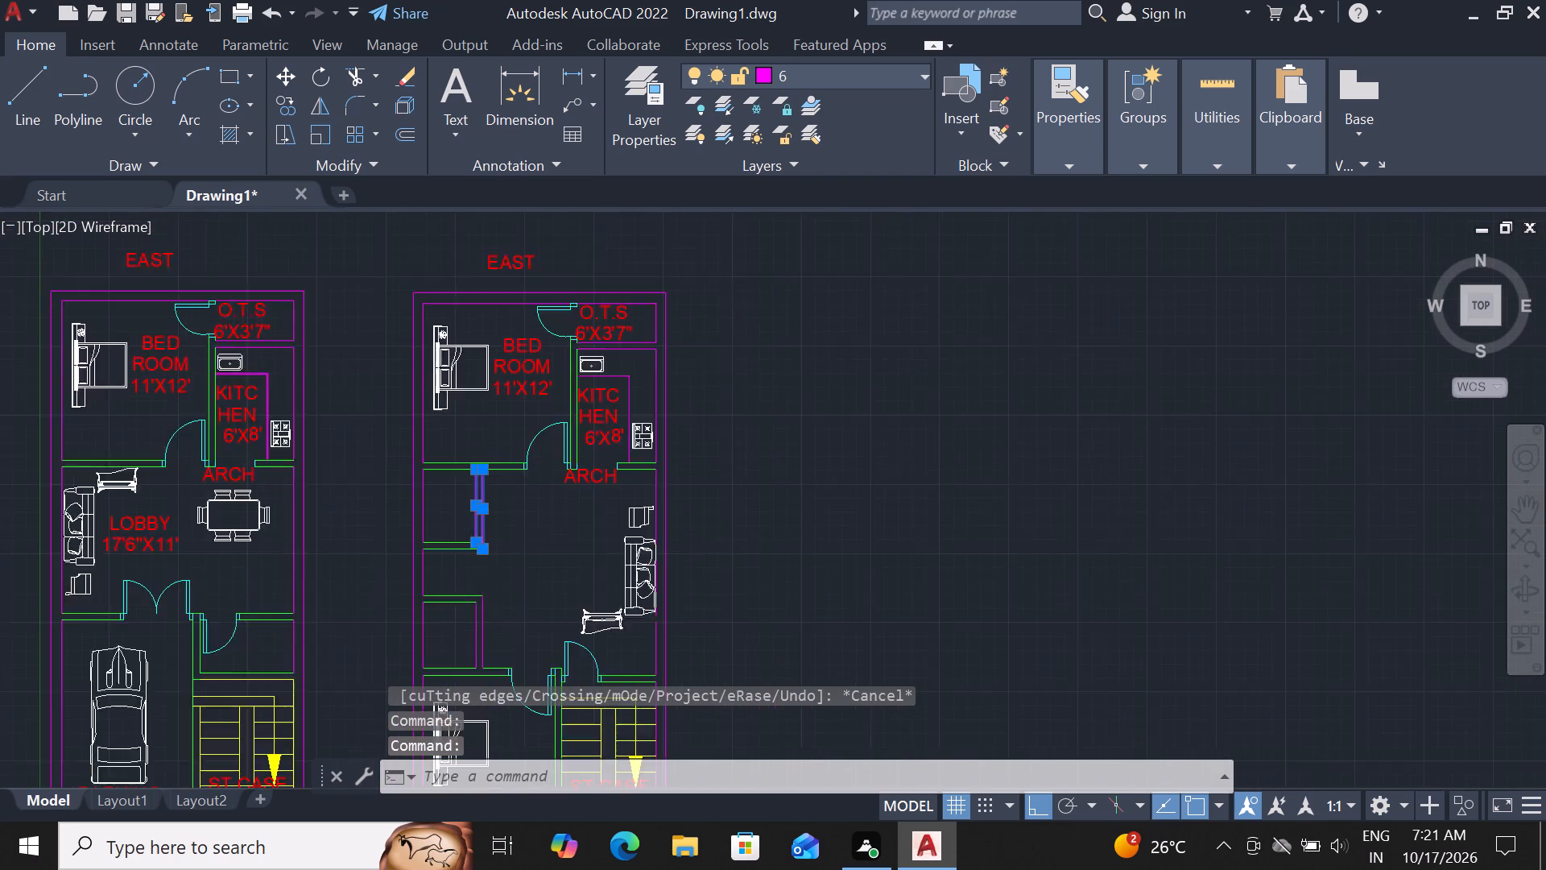
left_click(476, 634)
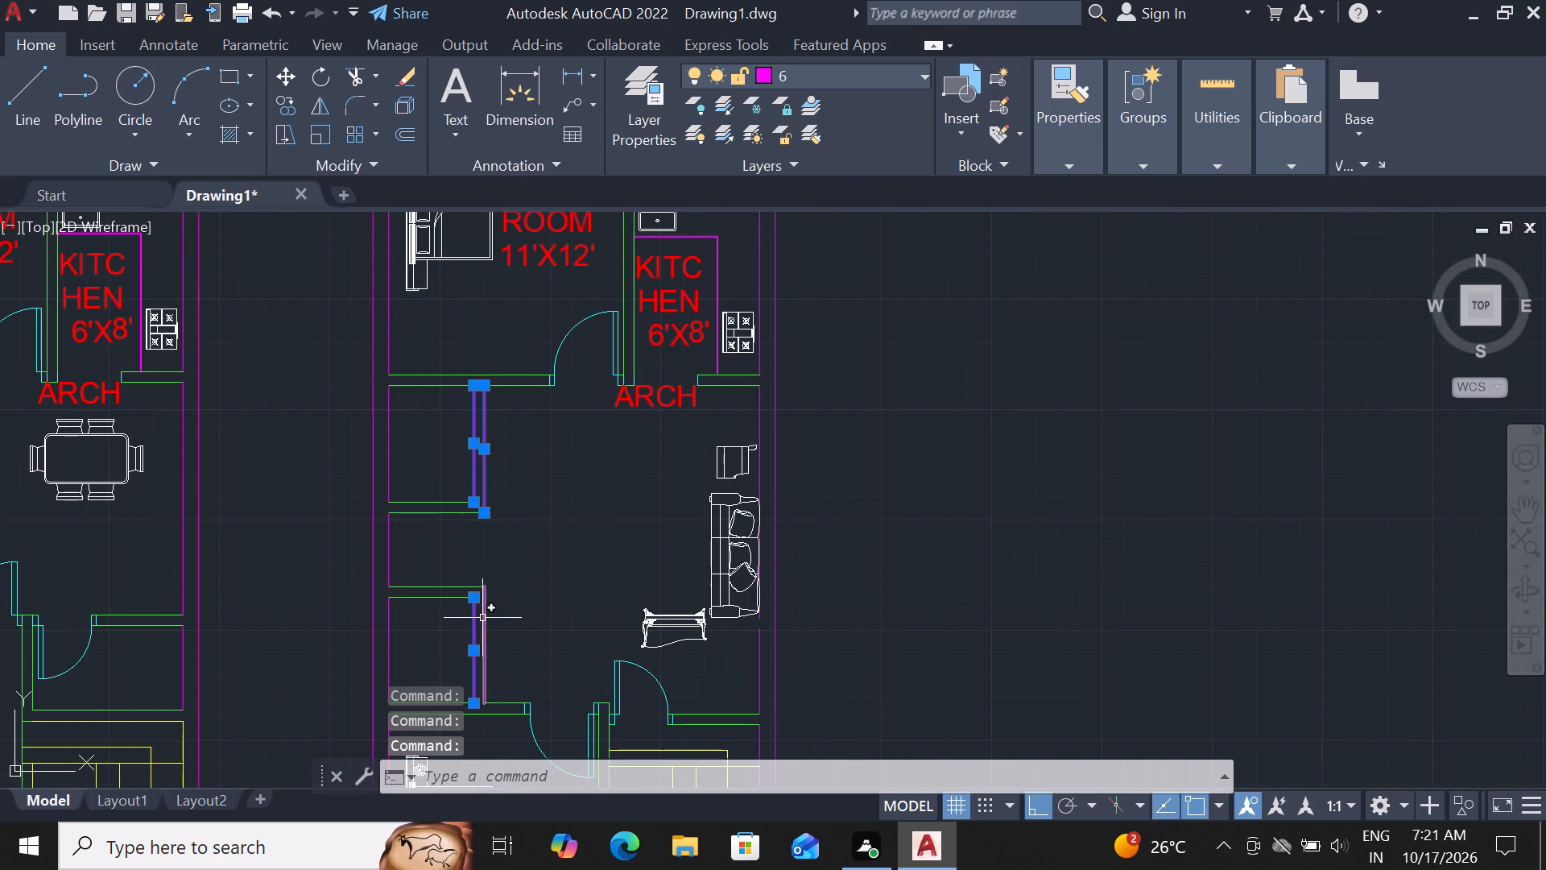
left_click(482, 618)
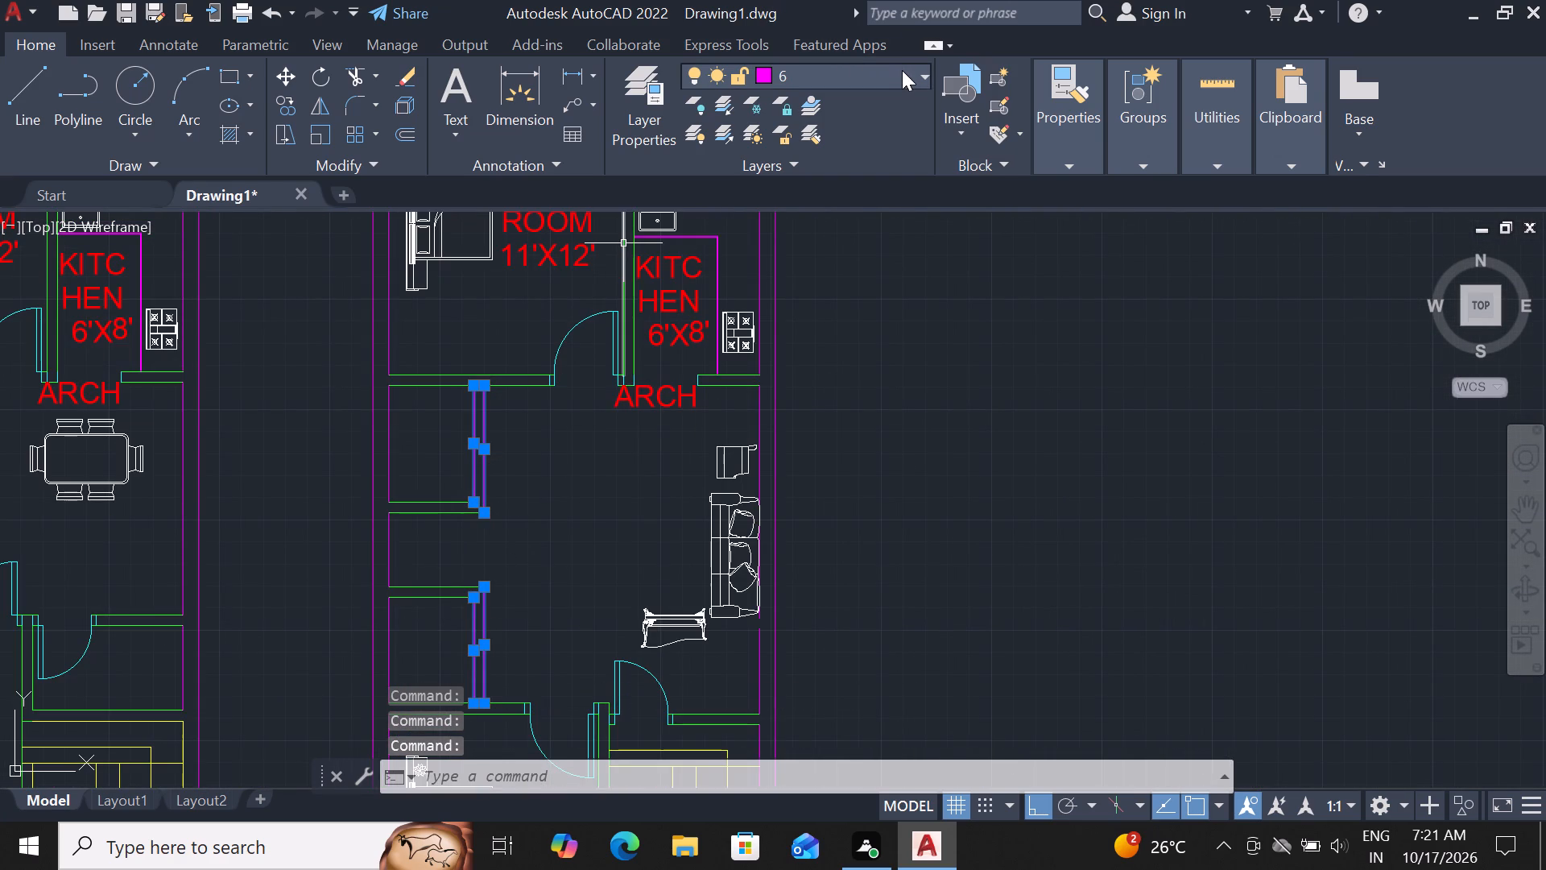
left_click(902, 70)
left_click(832, 189)
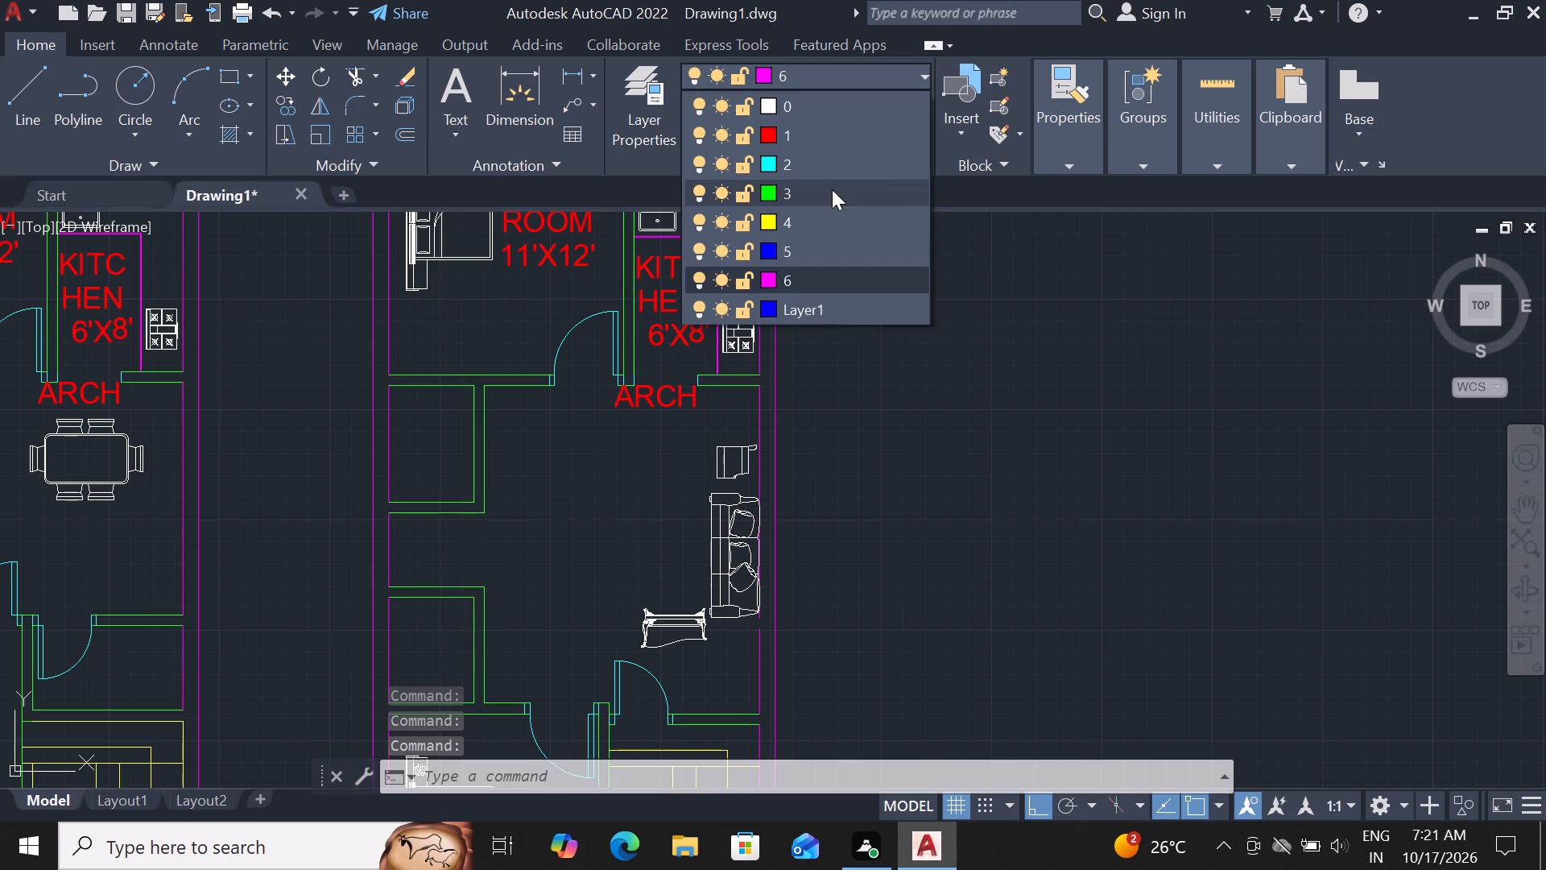
key("Escape")
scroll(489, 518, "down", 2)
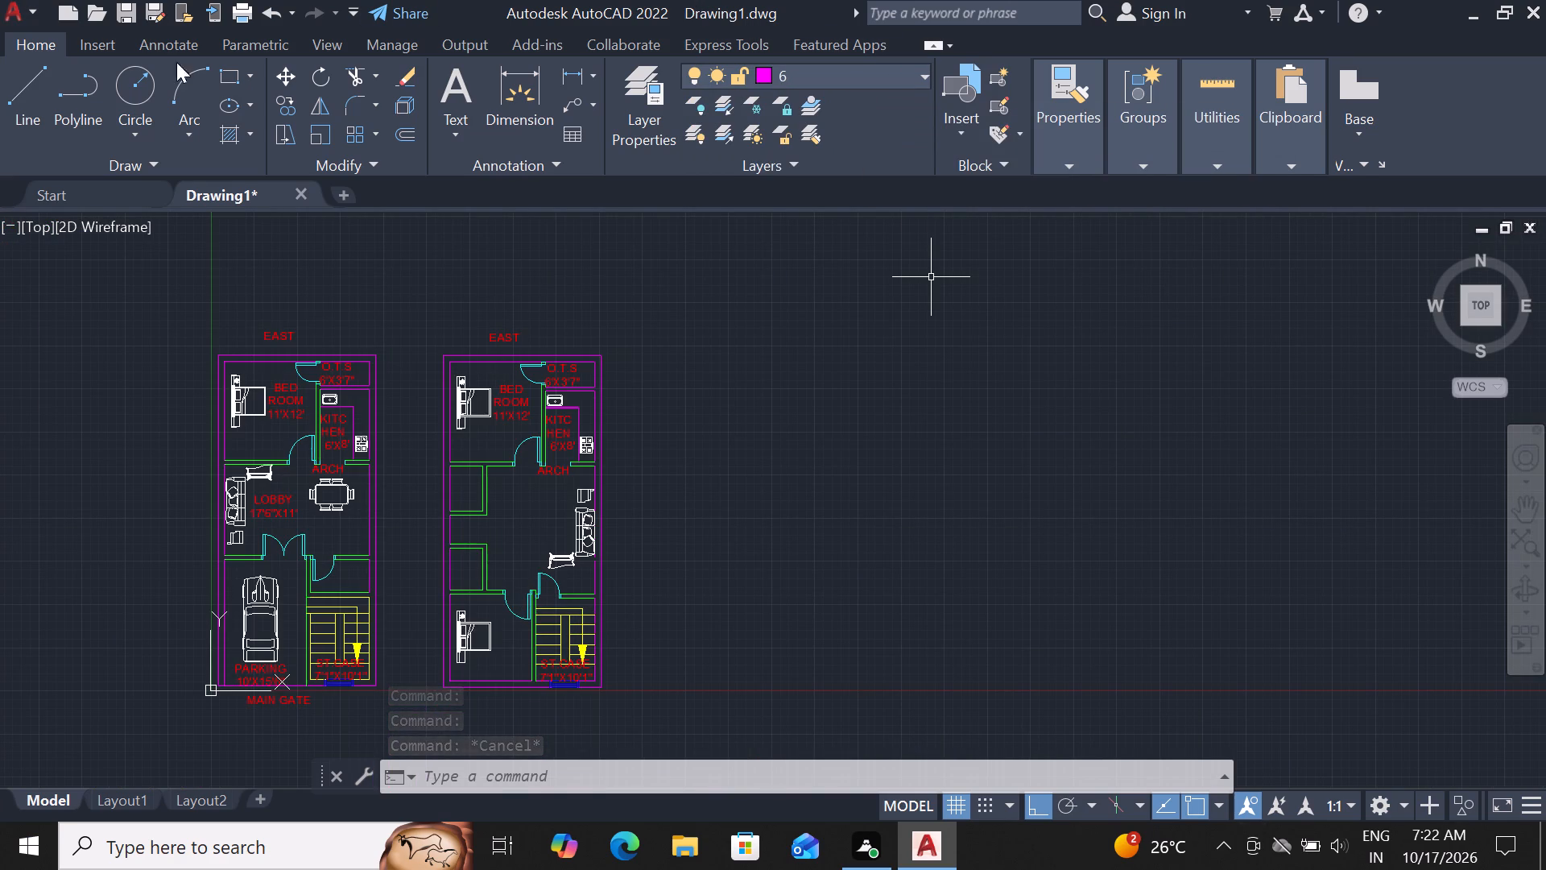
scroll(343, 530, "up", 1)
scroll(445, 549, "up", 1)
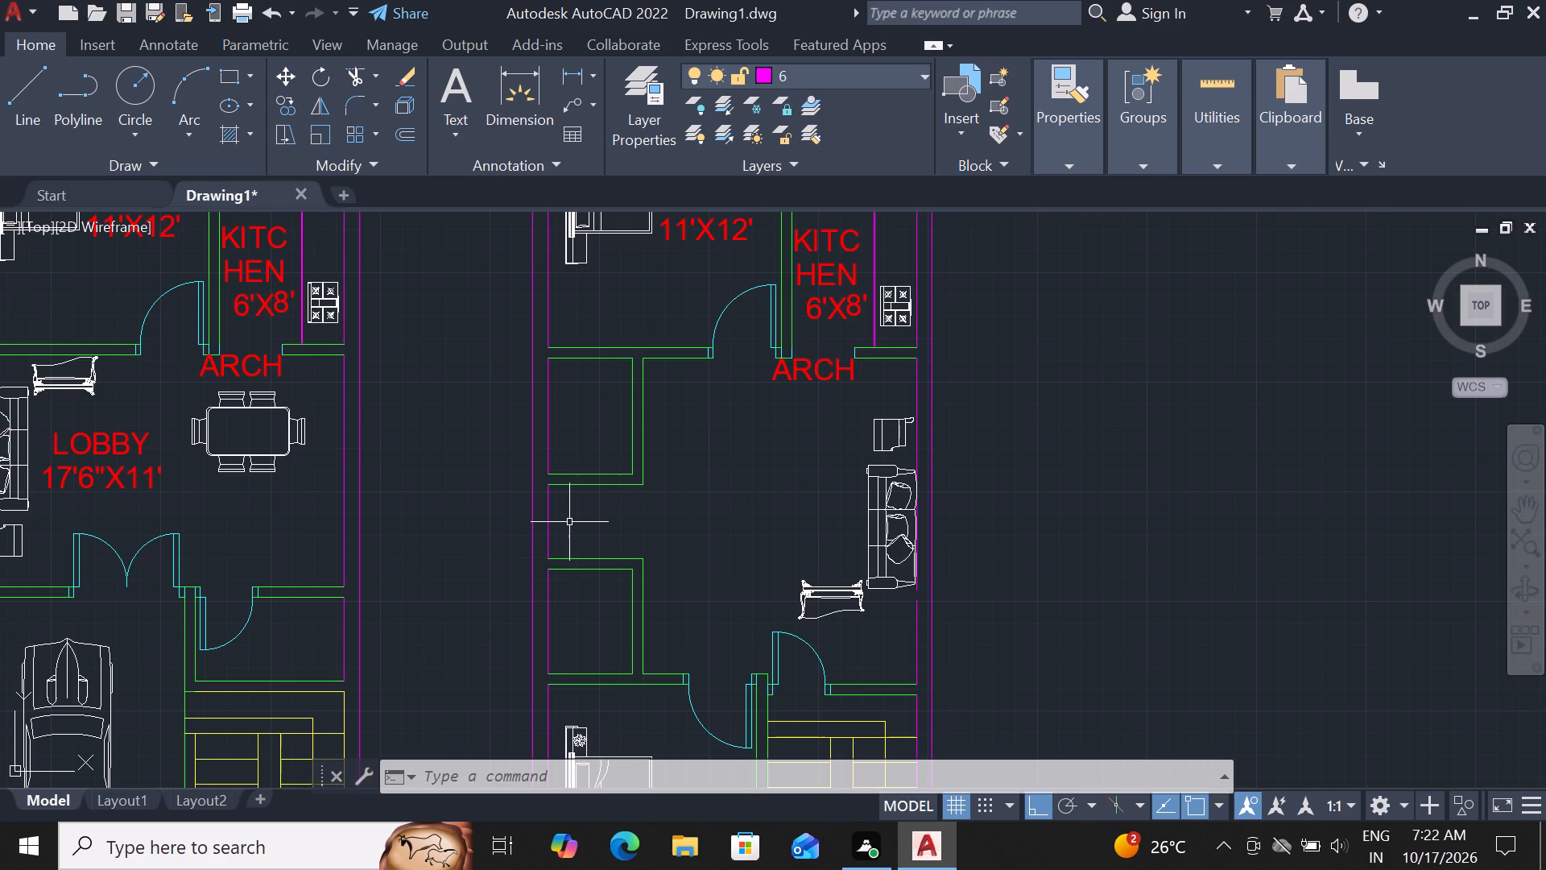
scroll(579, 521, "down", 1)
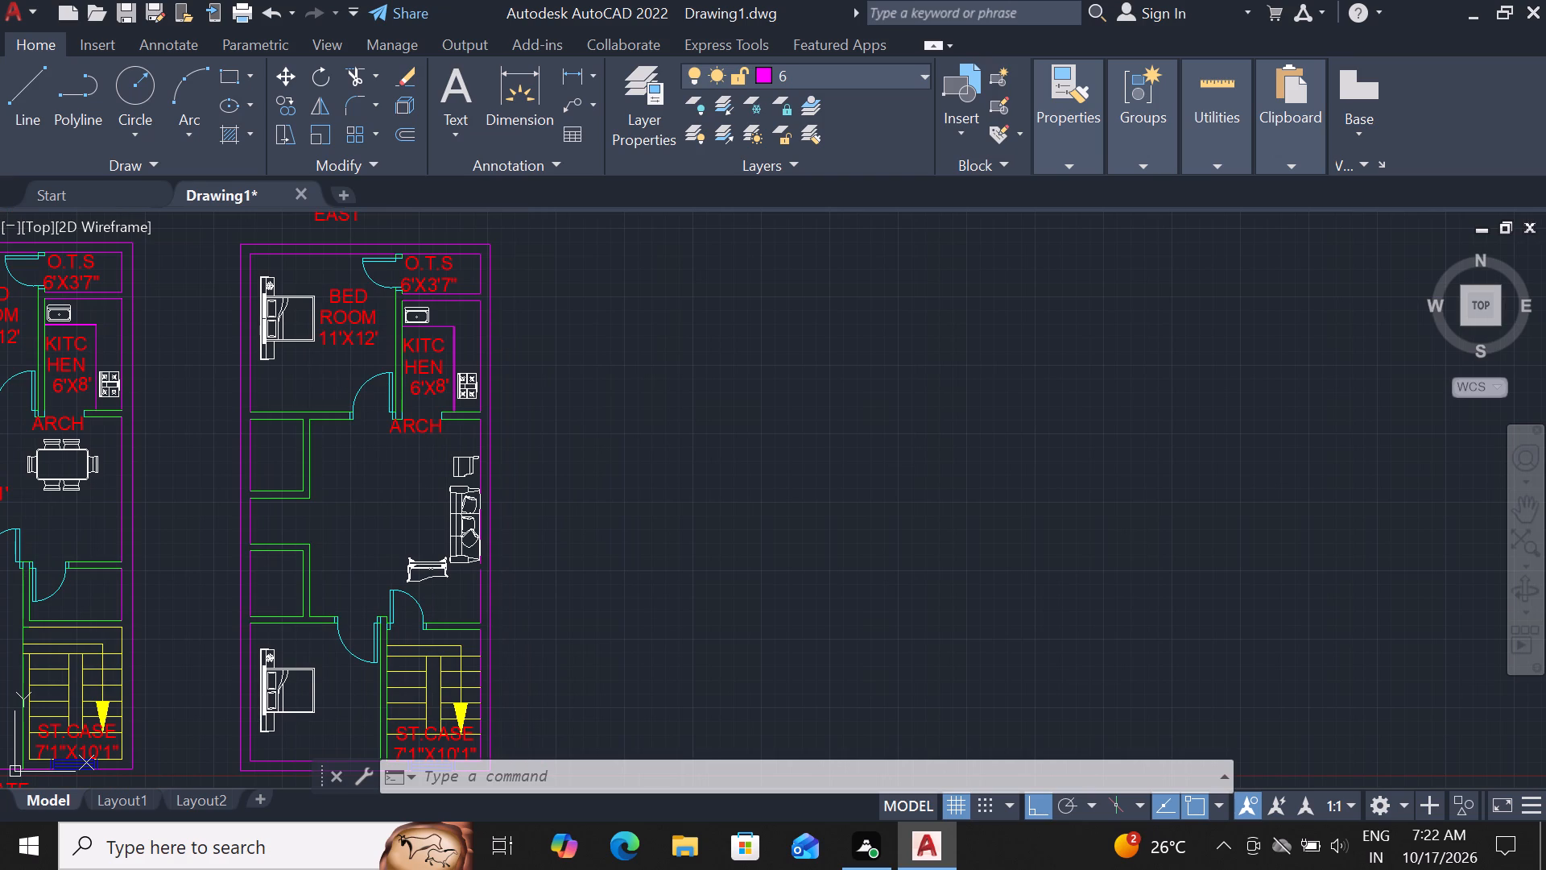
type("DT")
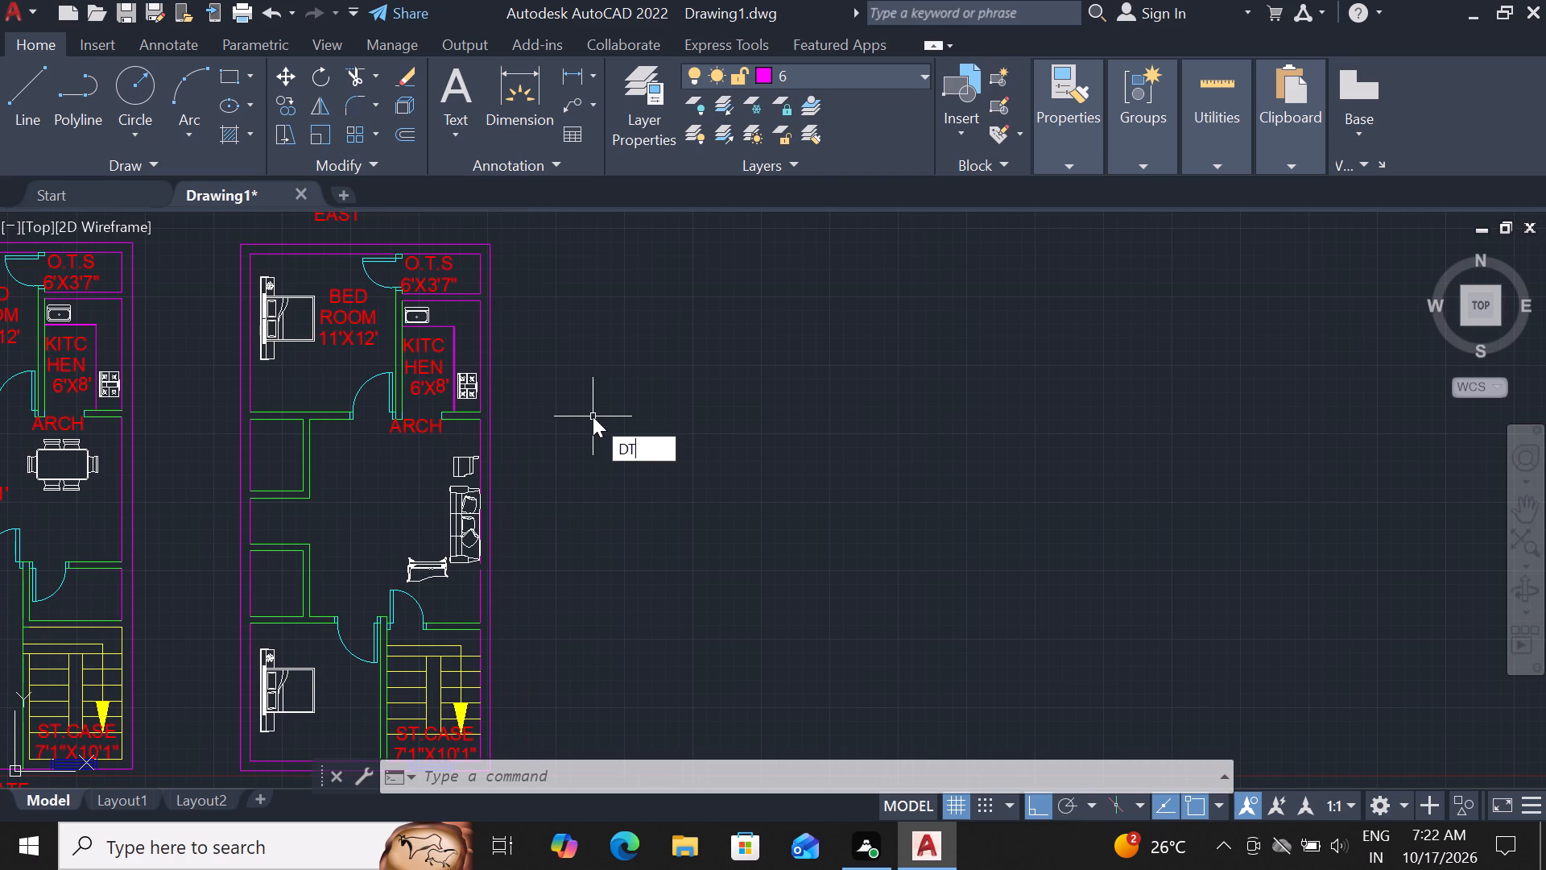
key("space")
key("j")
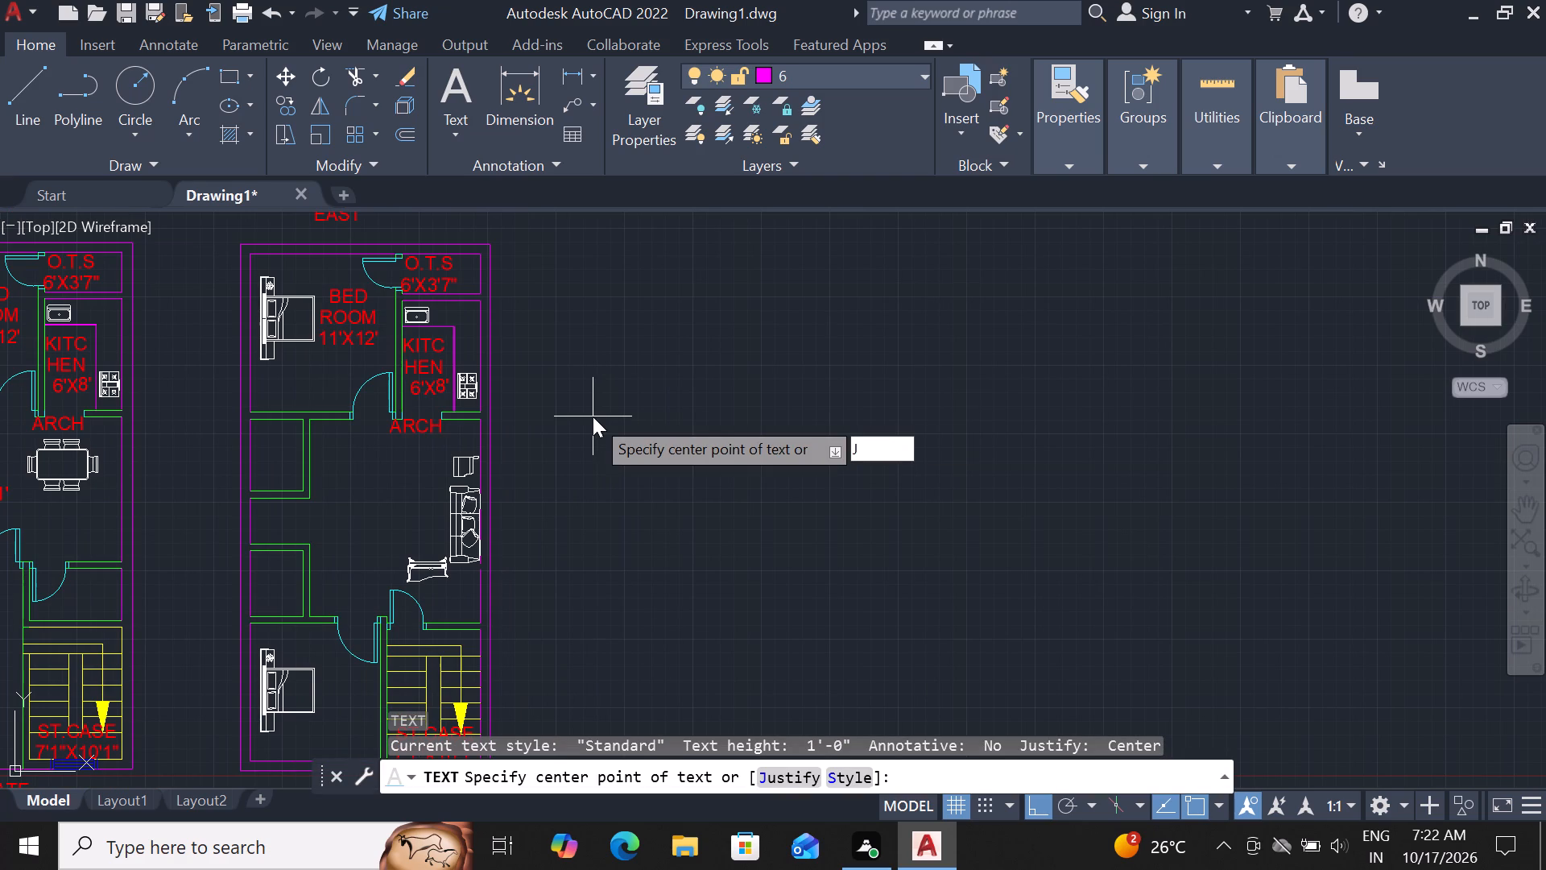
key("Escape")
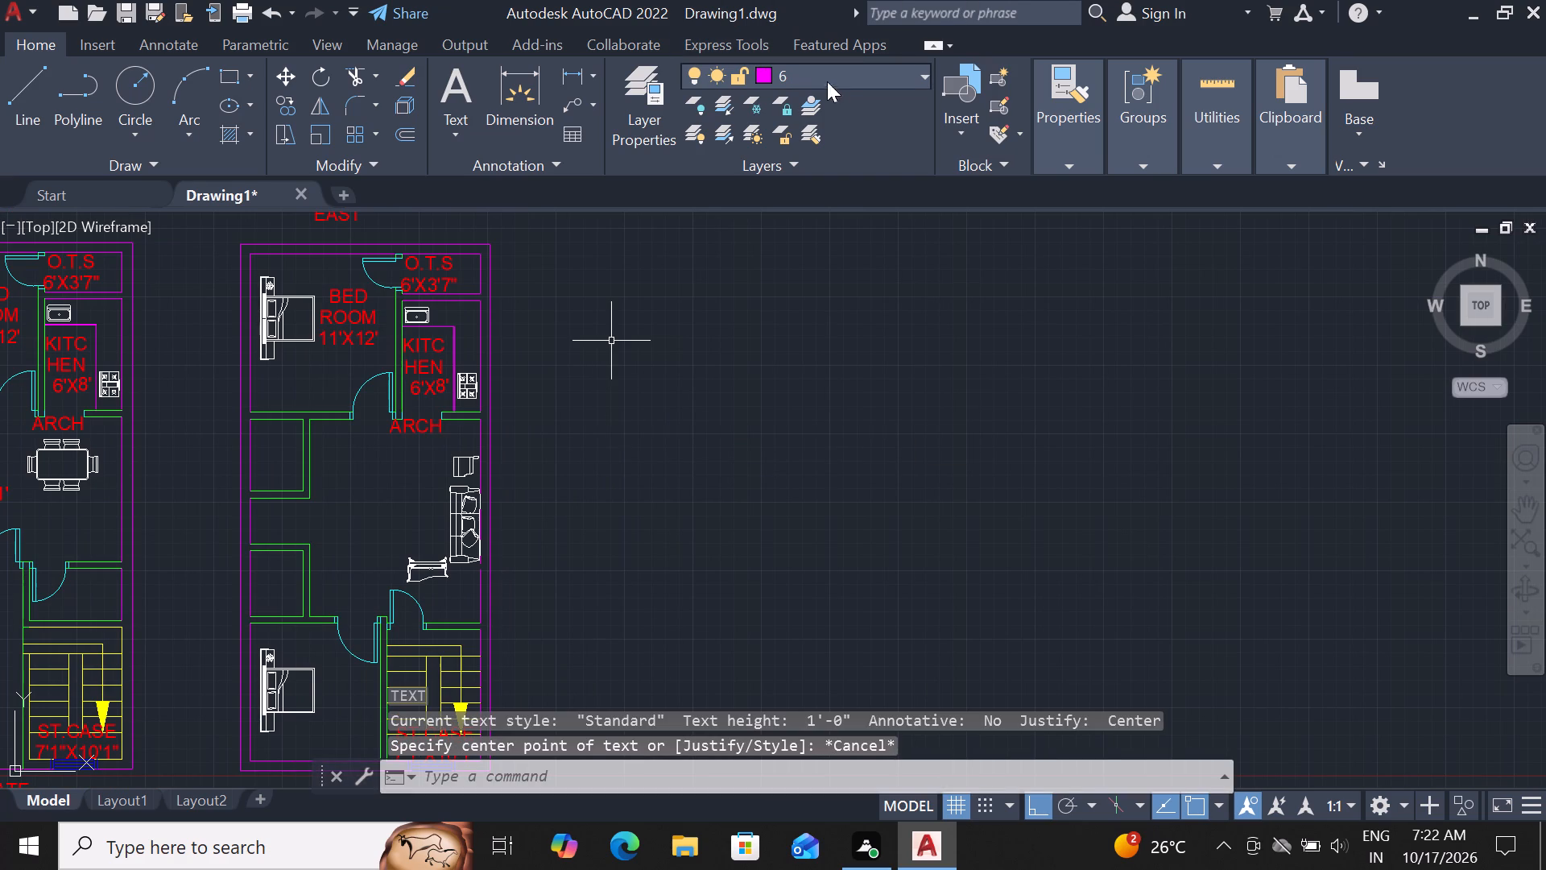
Make layer 1 the current layer.
left_click(927, 79)
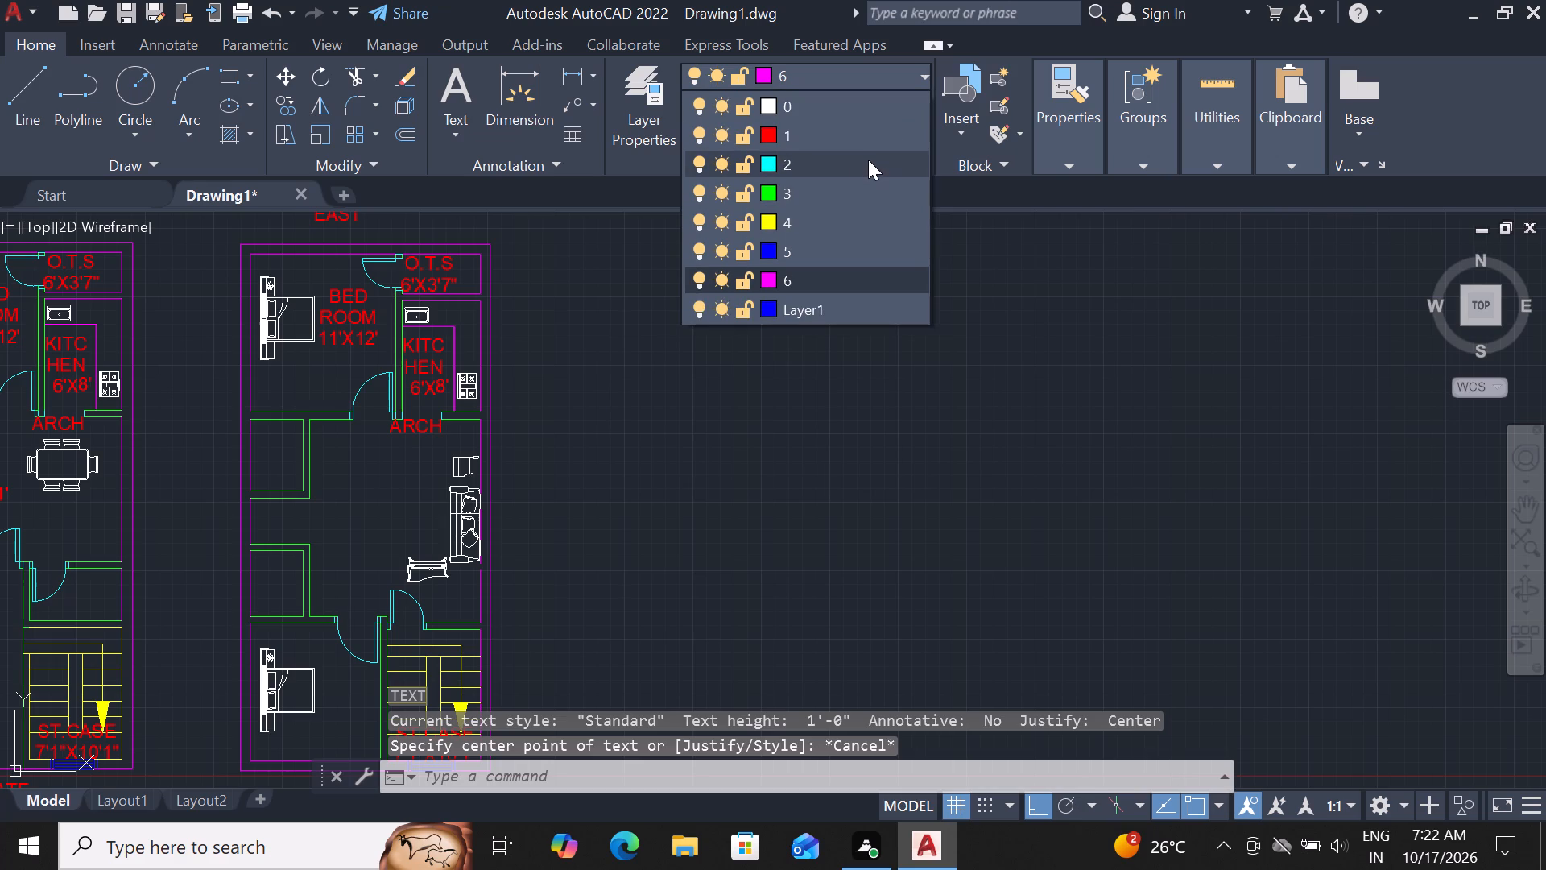
left_click(868, 147)
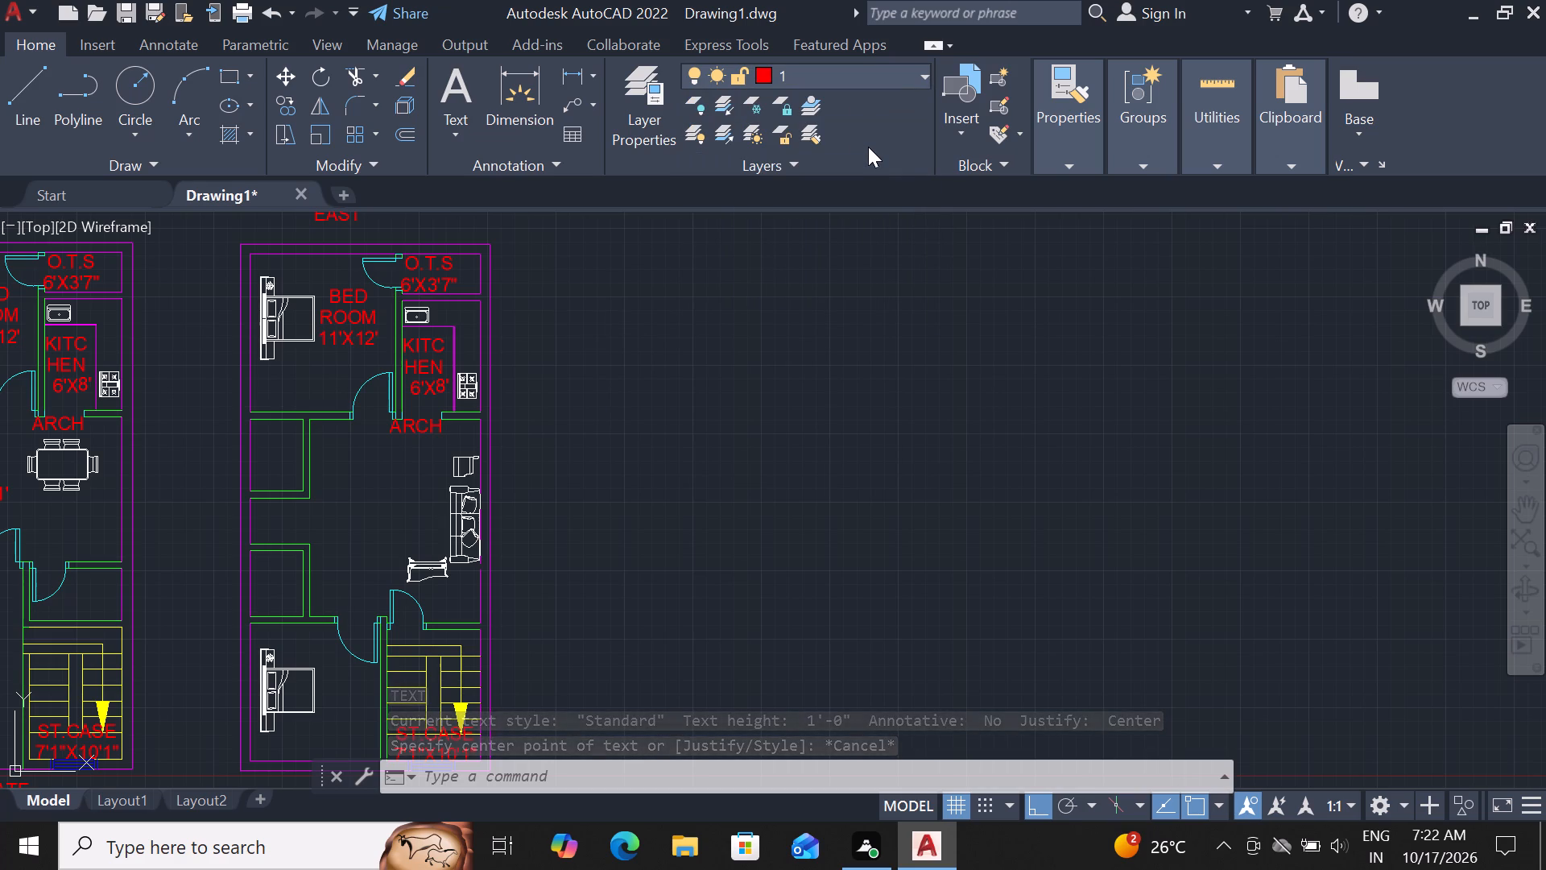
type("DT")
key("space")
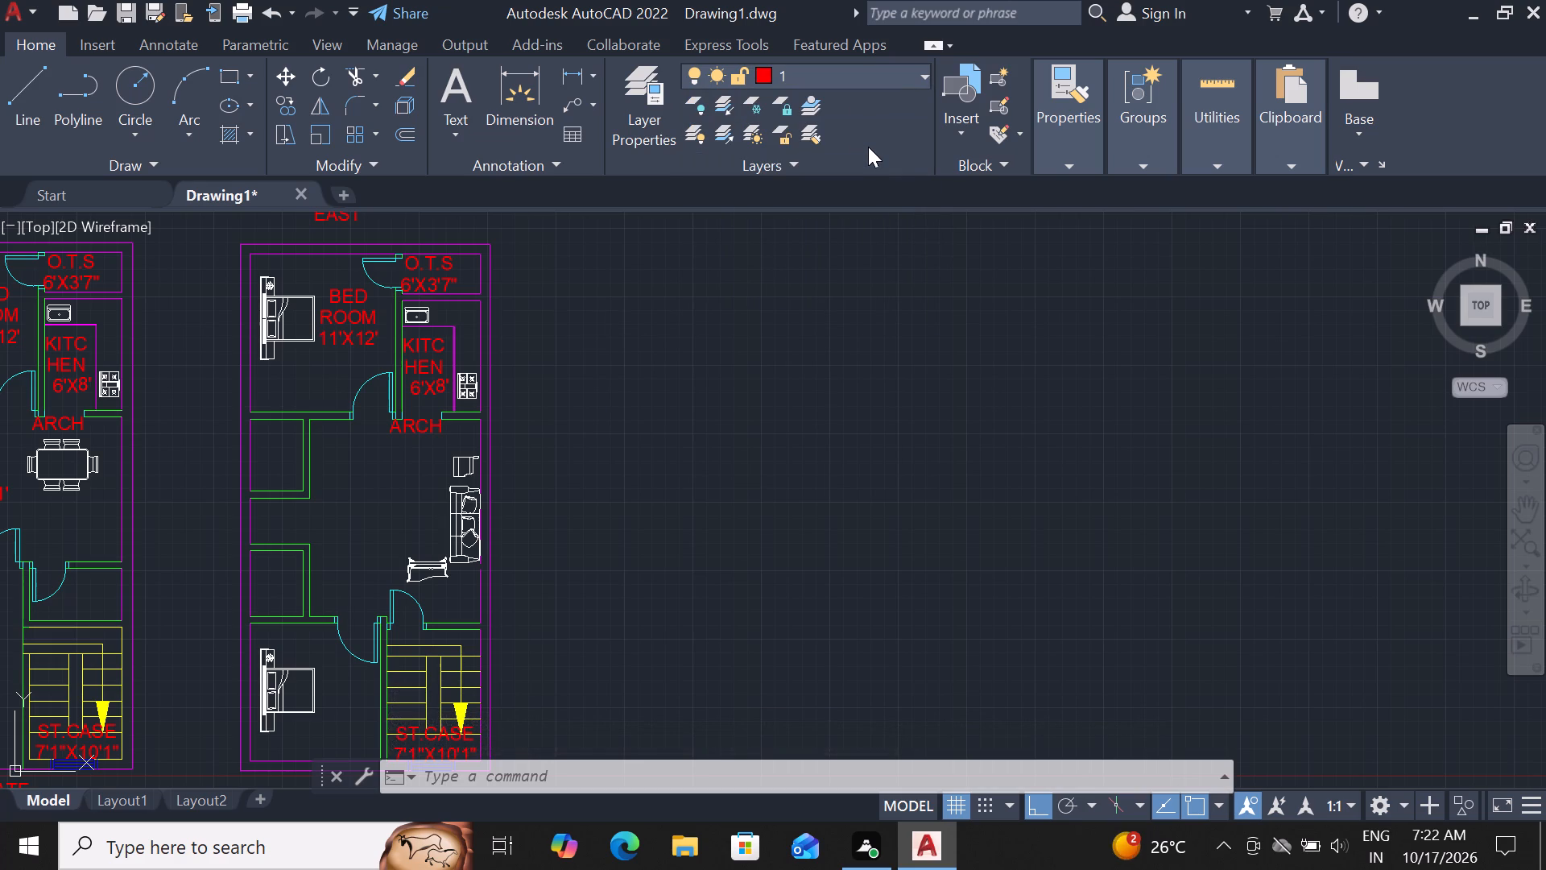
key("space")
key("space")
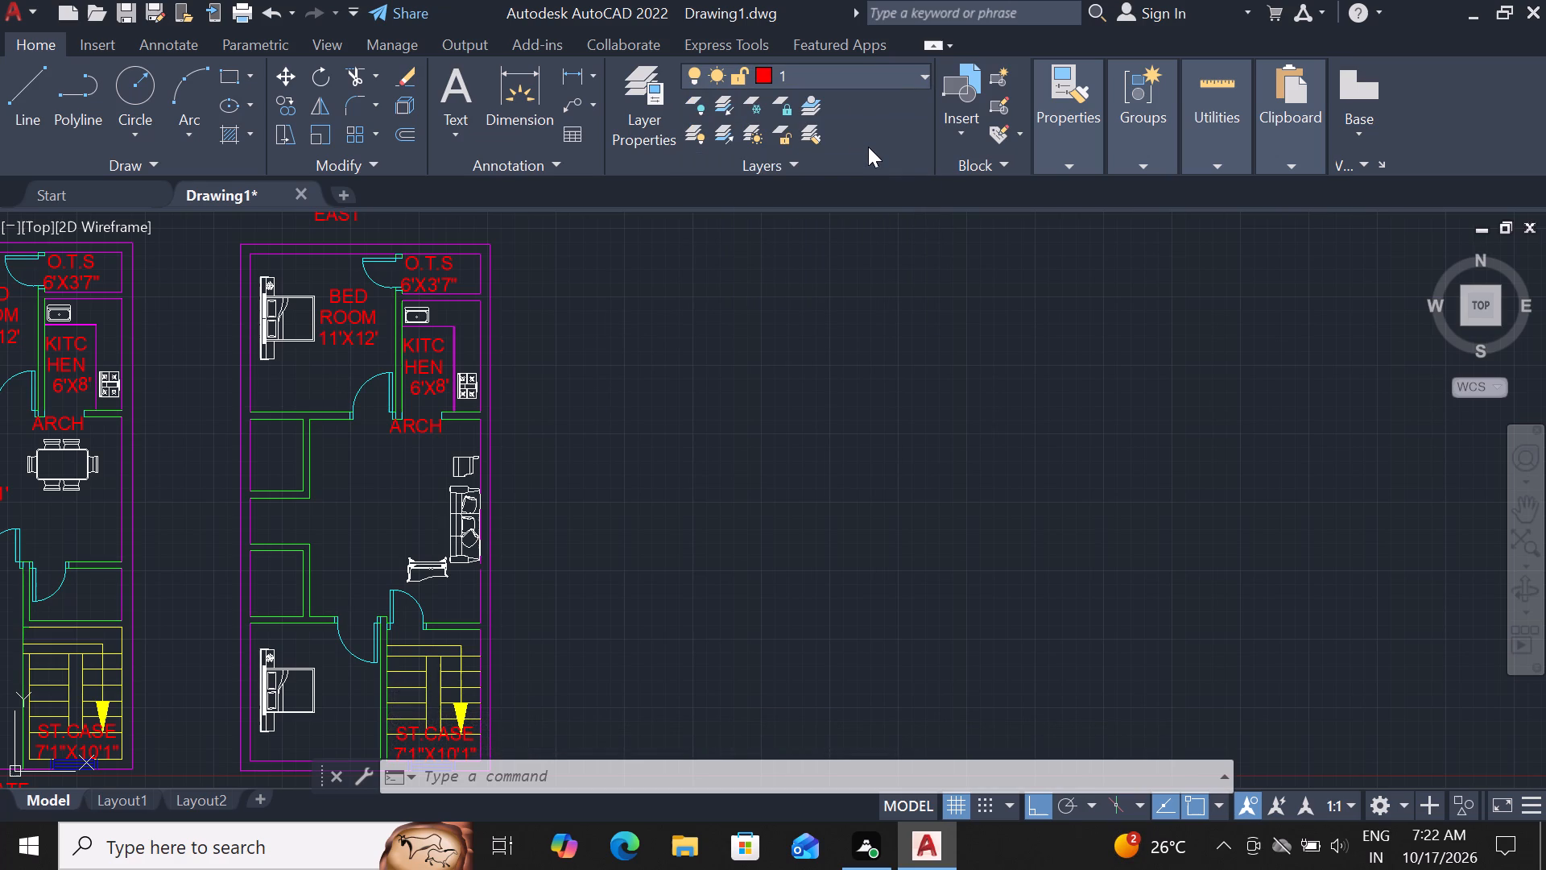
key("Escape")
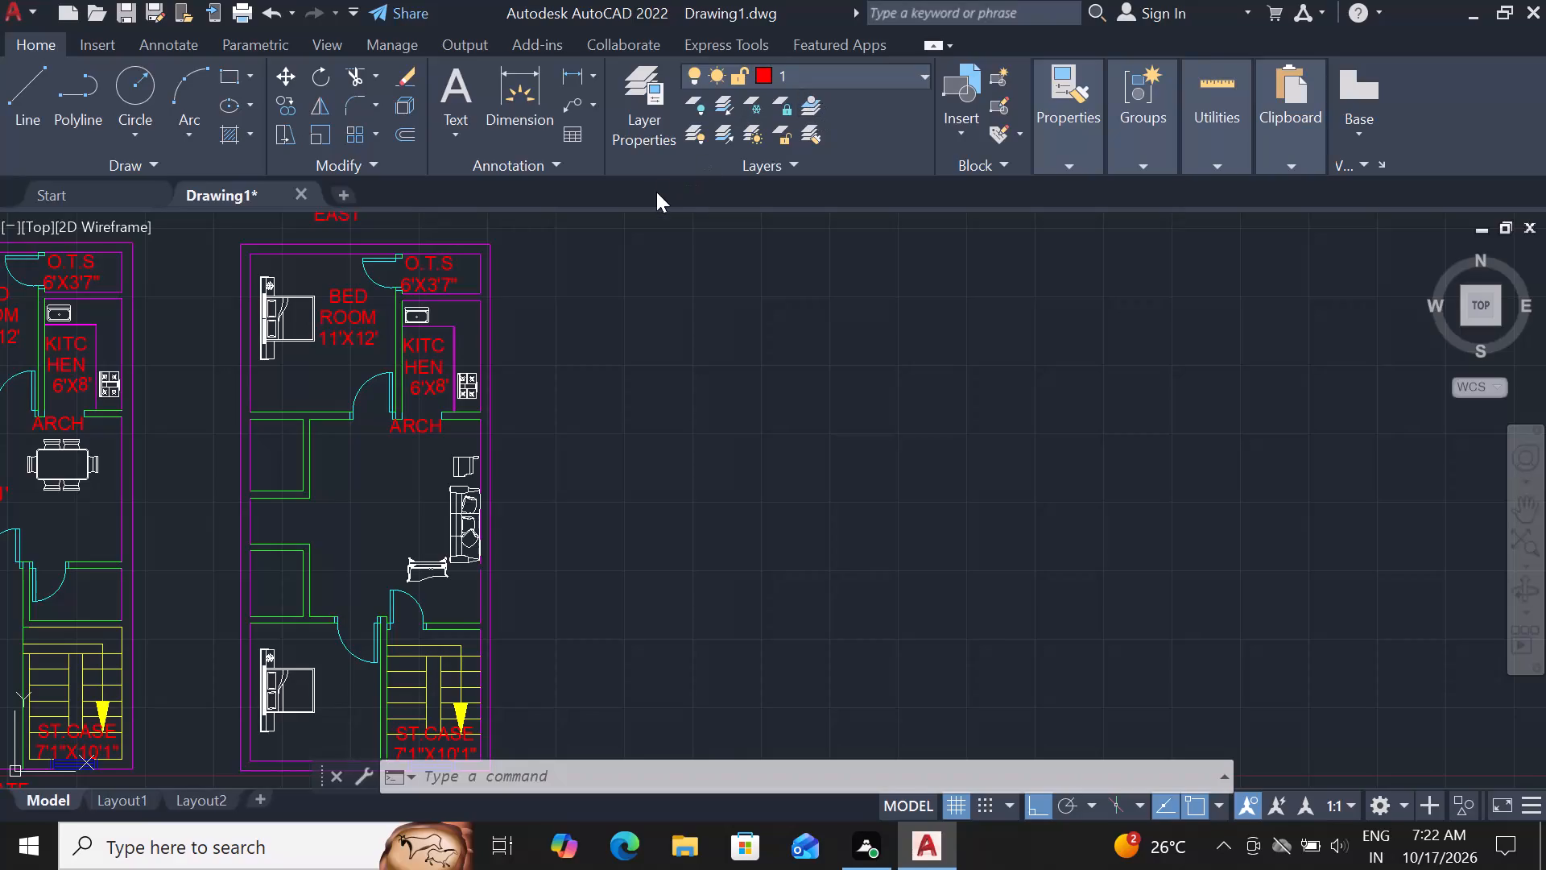
Label the second layout's lobby with centre-justified single-line text, 1' high at 0 rotation, reading LOBBY with 13'1"X15' beneath.
left_click(588, 777)
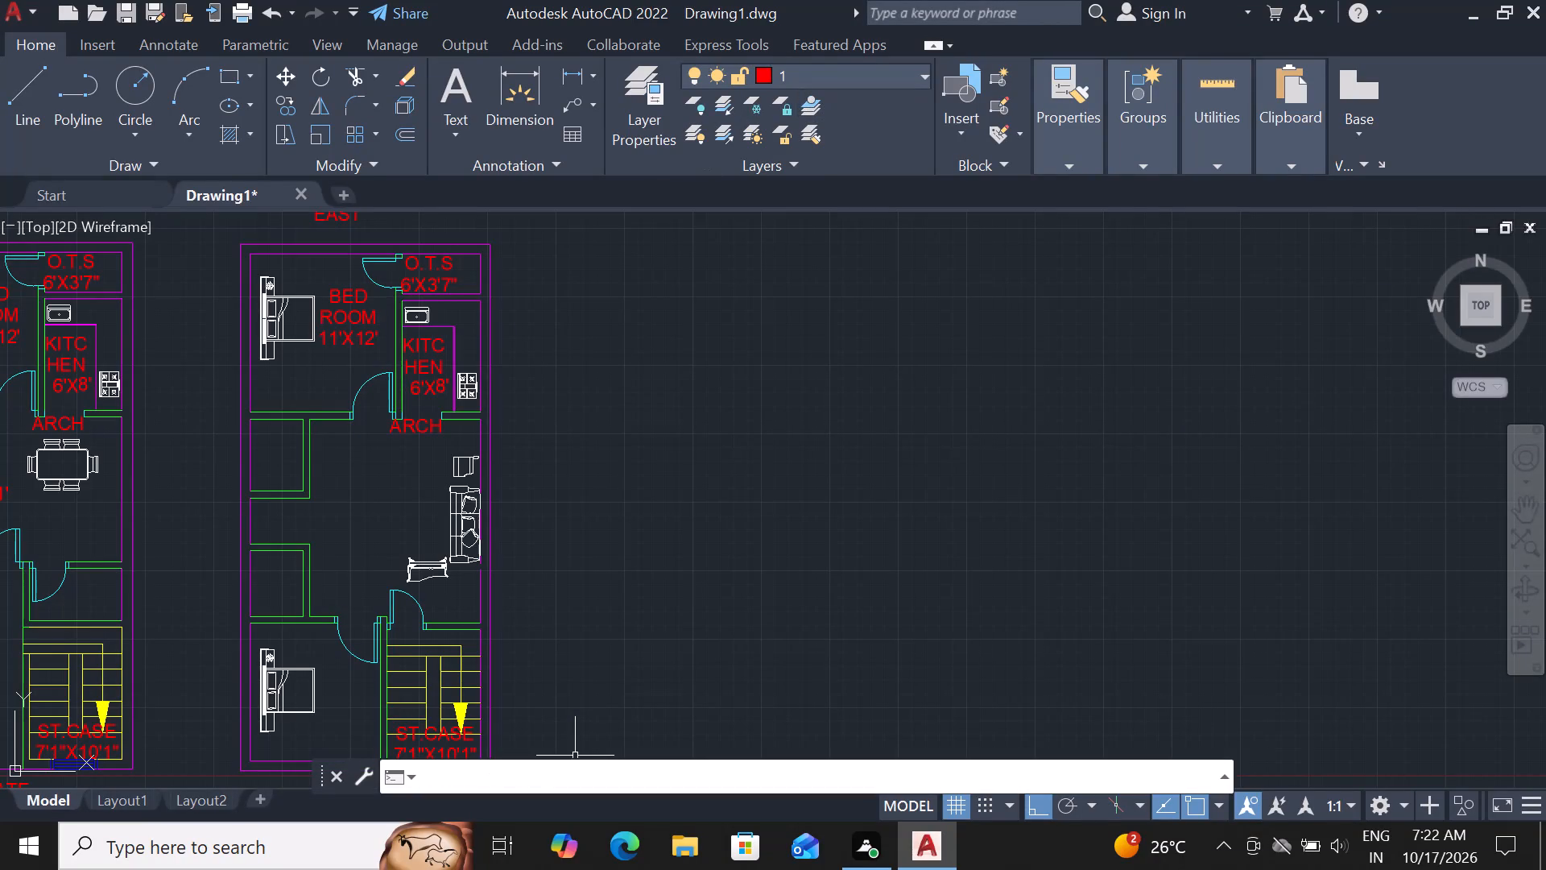
key("d")
type("T")
key("space")
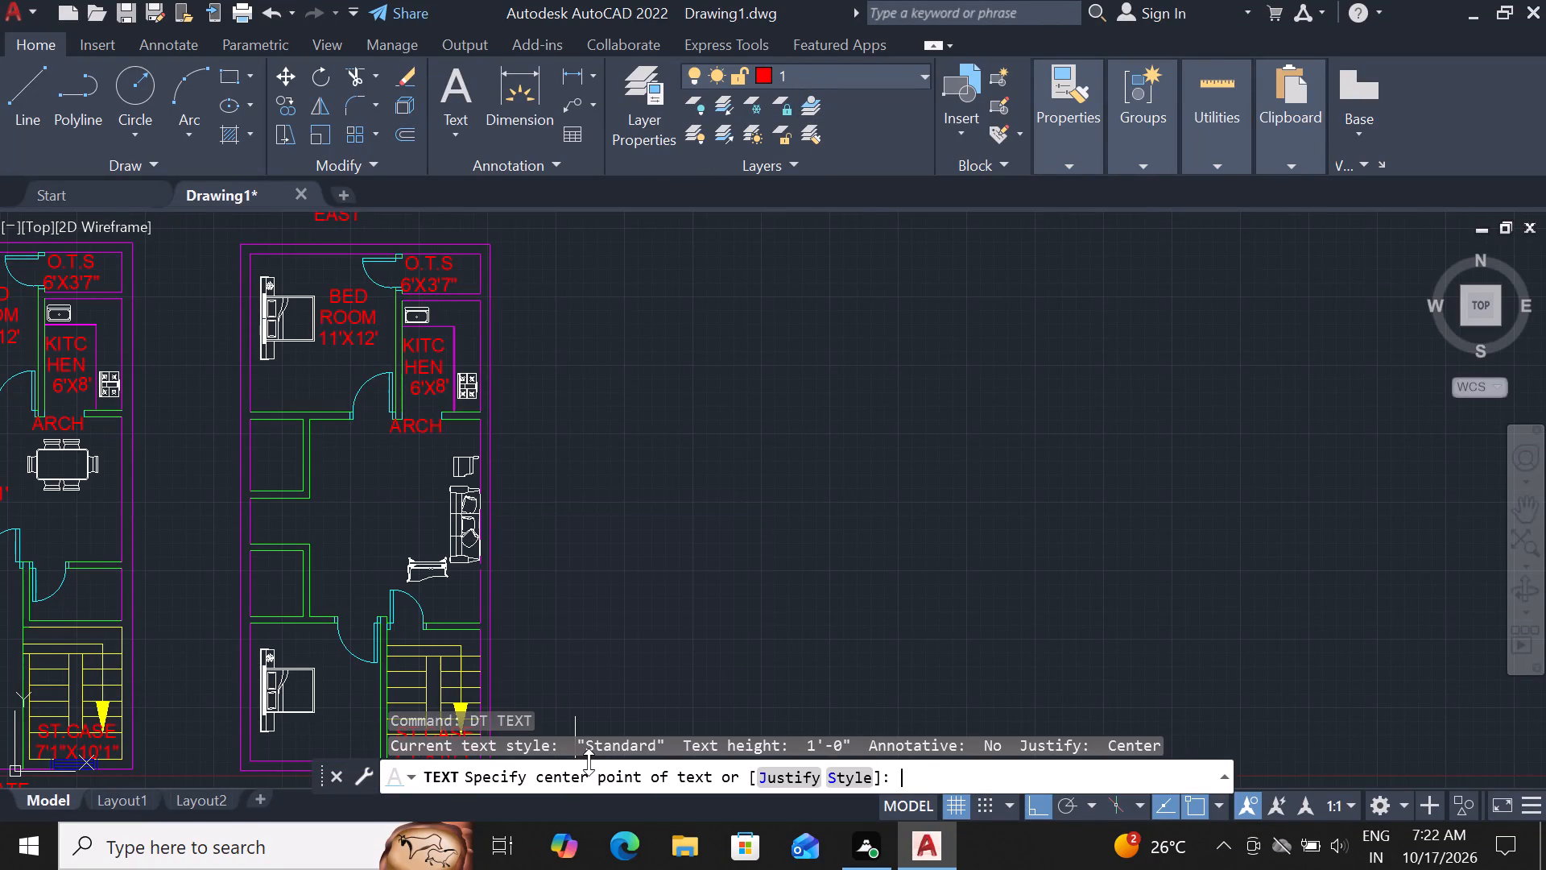
key("j")
key("space")
type("C")
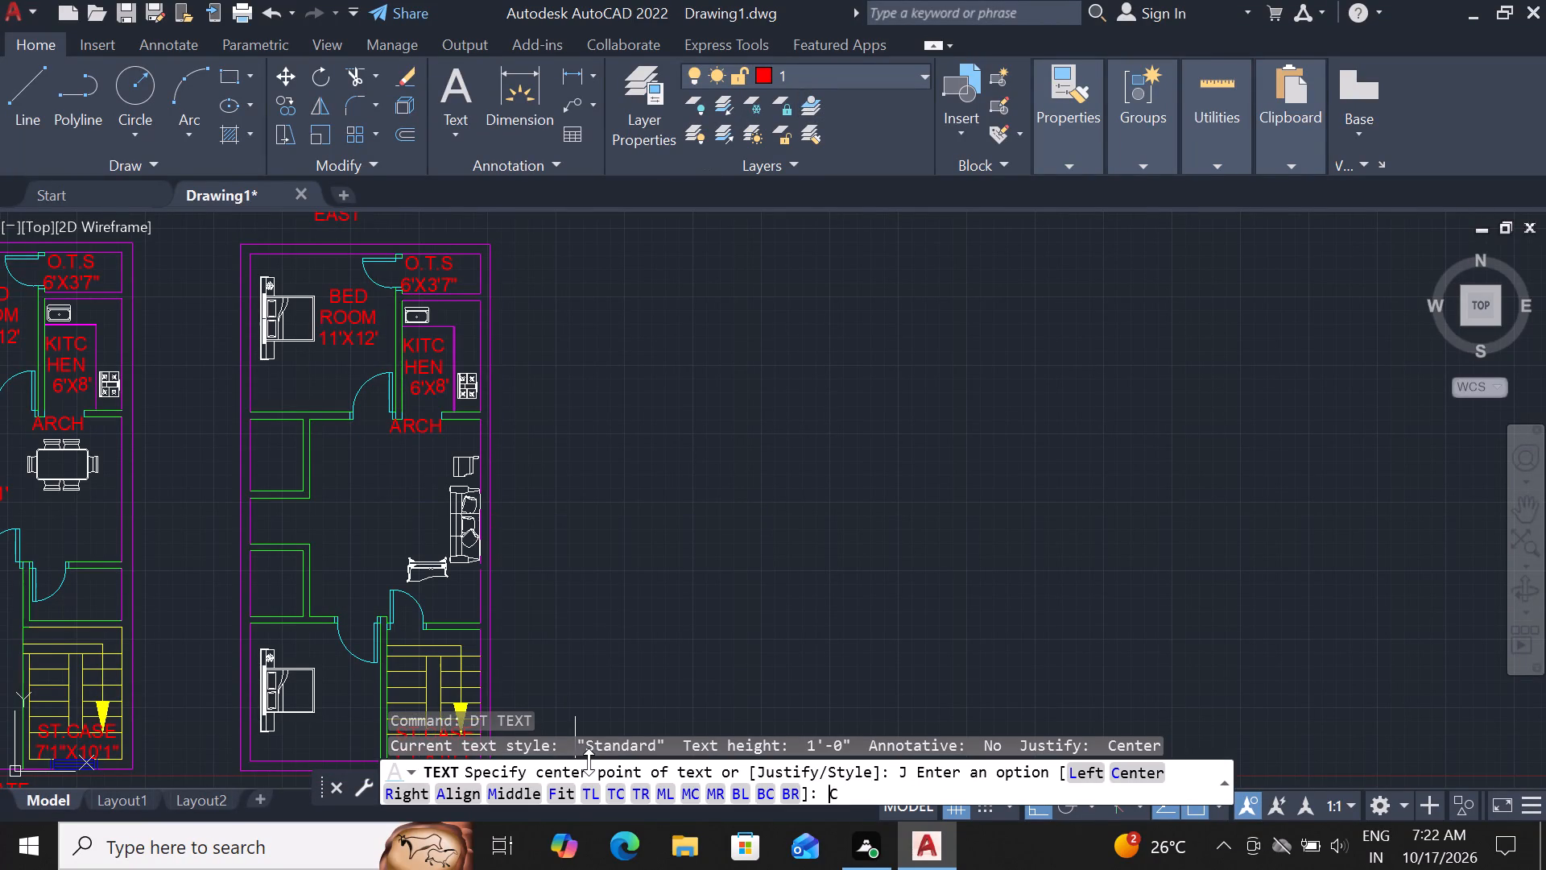
key("space")
scroll(566, 579, "down", 1)
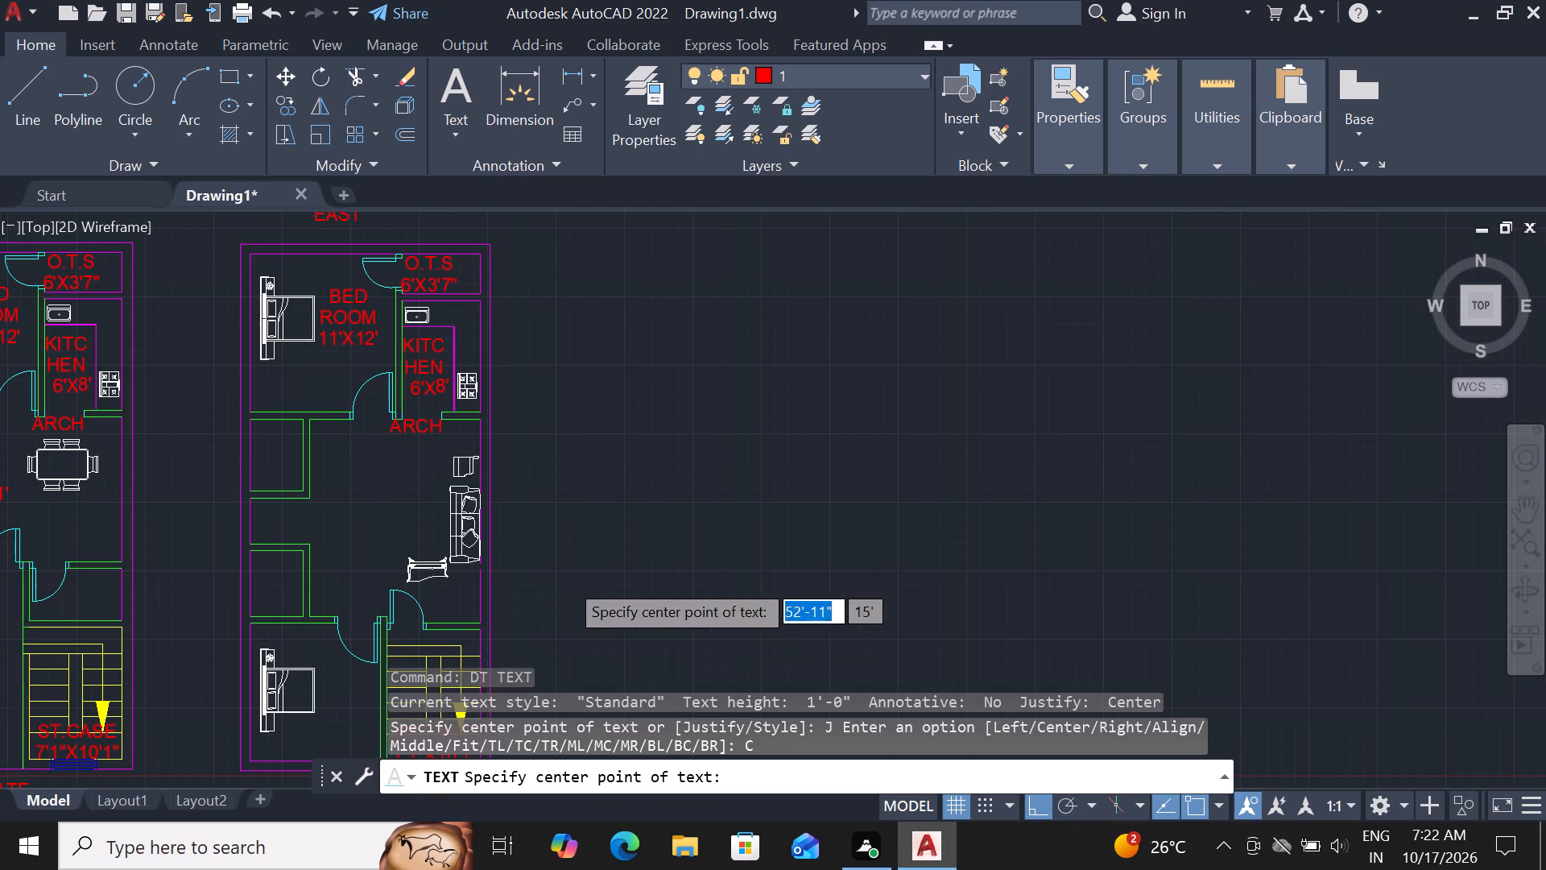
scroll(566, 579, "down", 1)
scroll(471, 568, "up", 3)
left_click(492, 473)
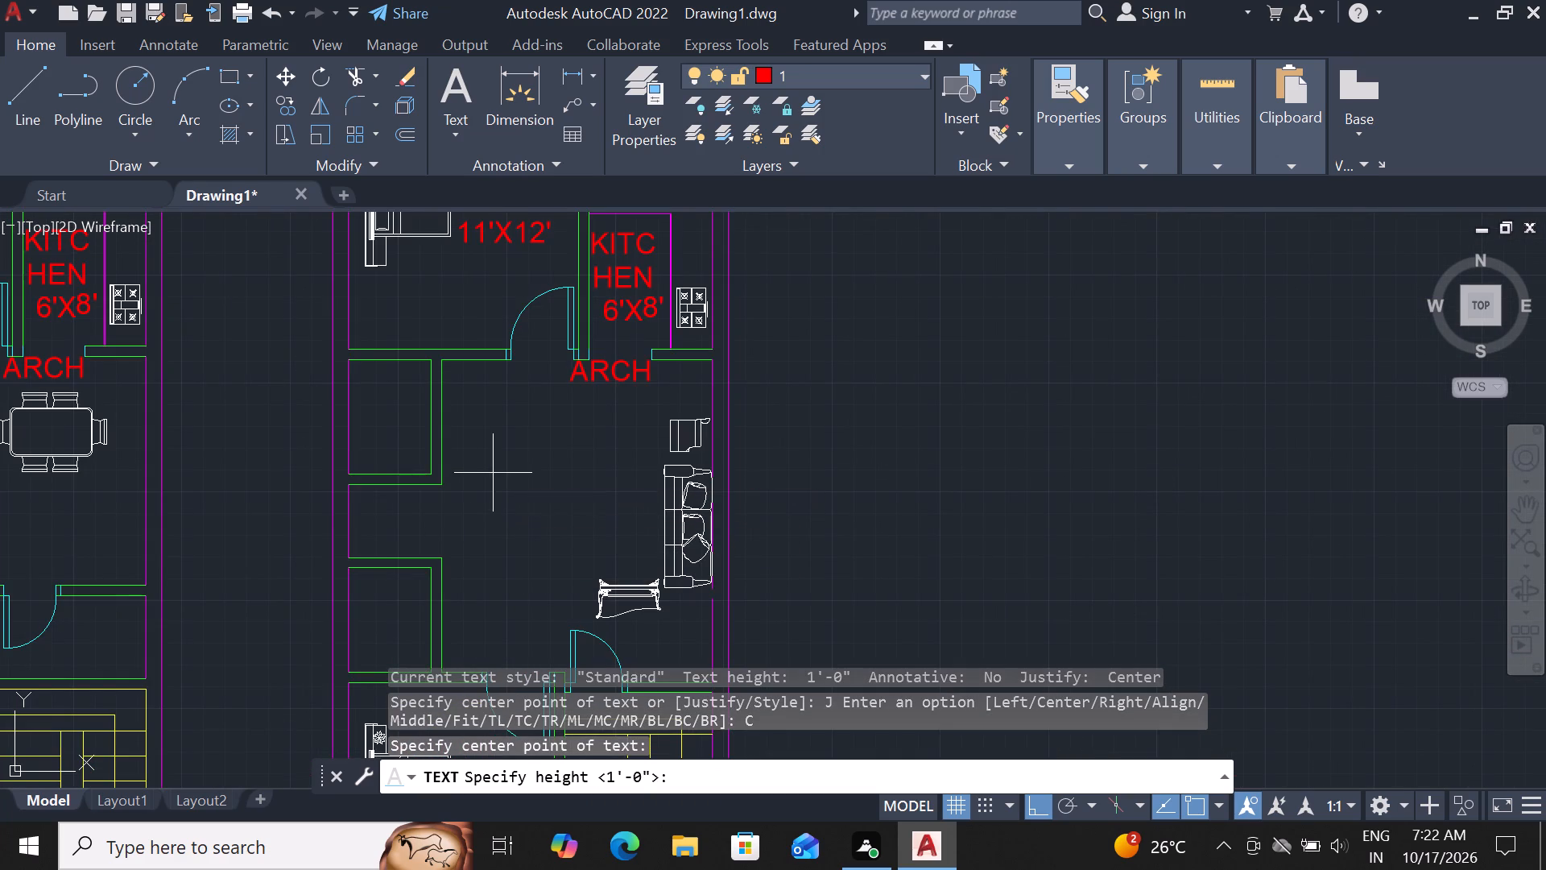
key("1")
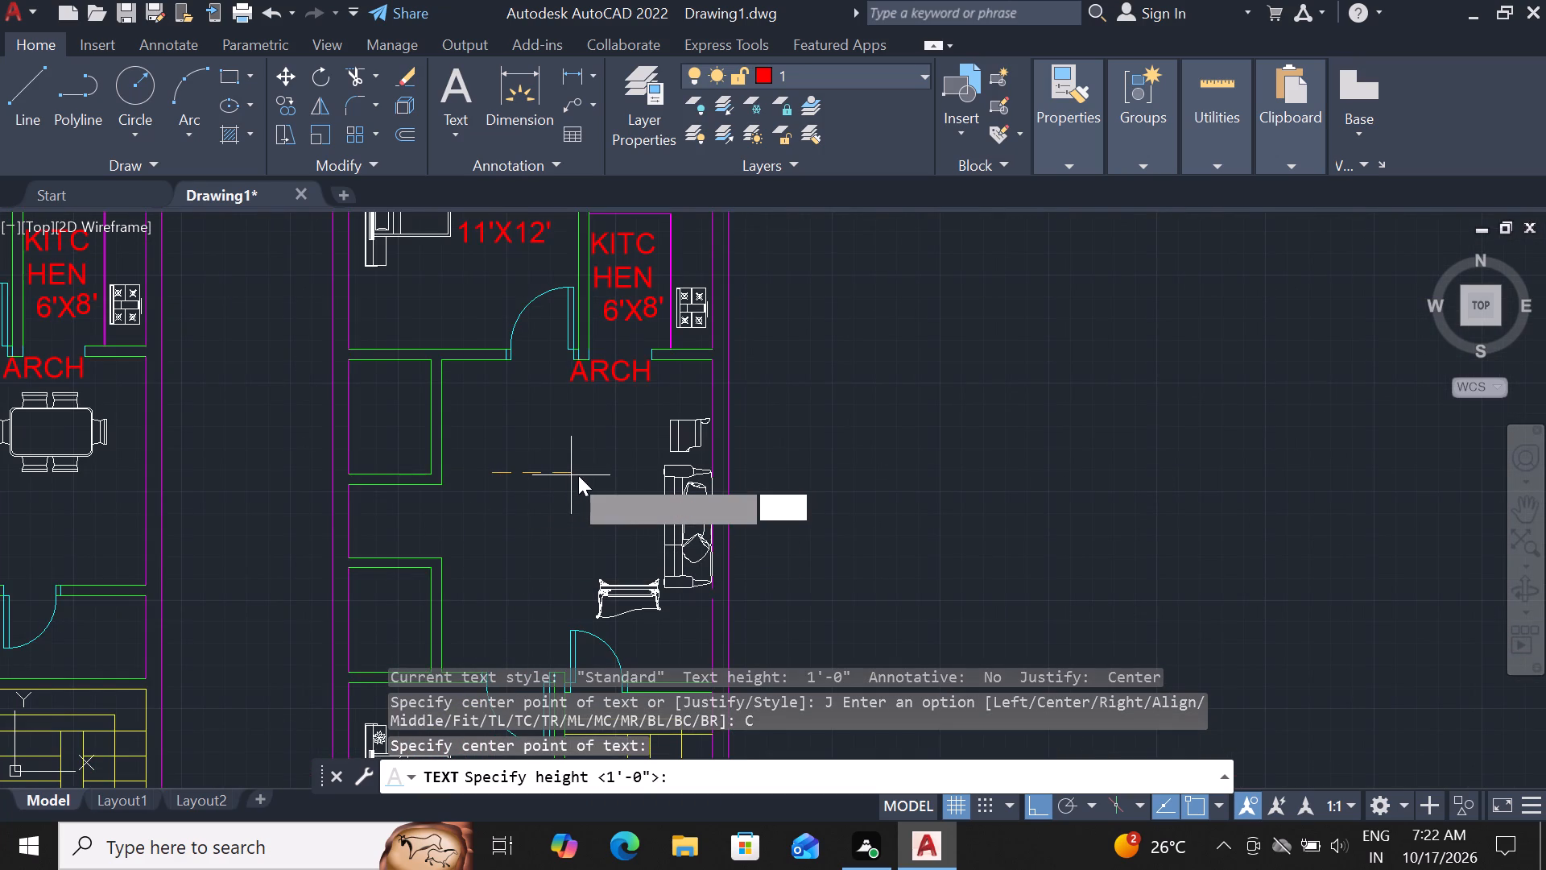
key("apostrophe")
key("Return")
key("0")
key("Return")
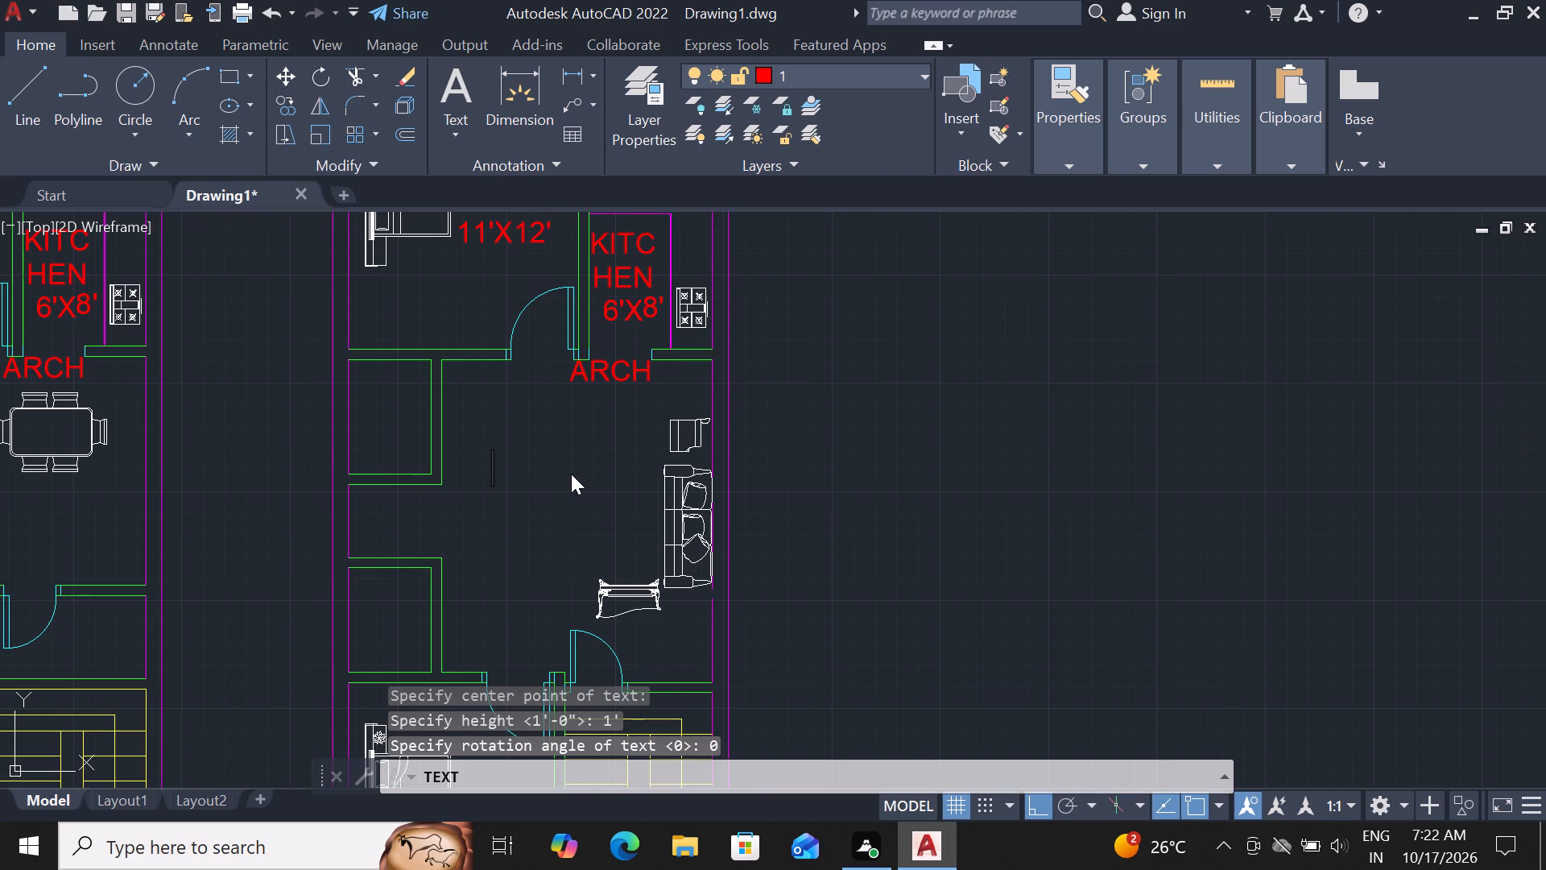
type("LO")
key("BackSpace")
key("BackSpace")
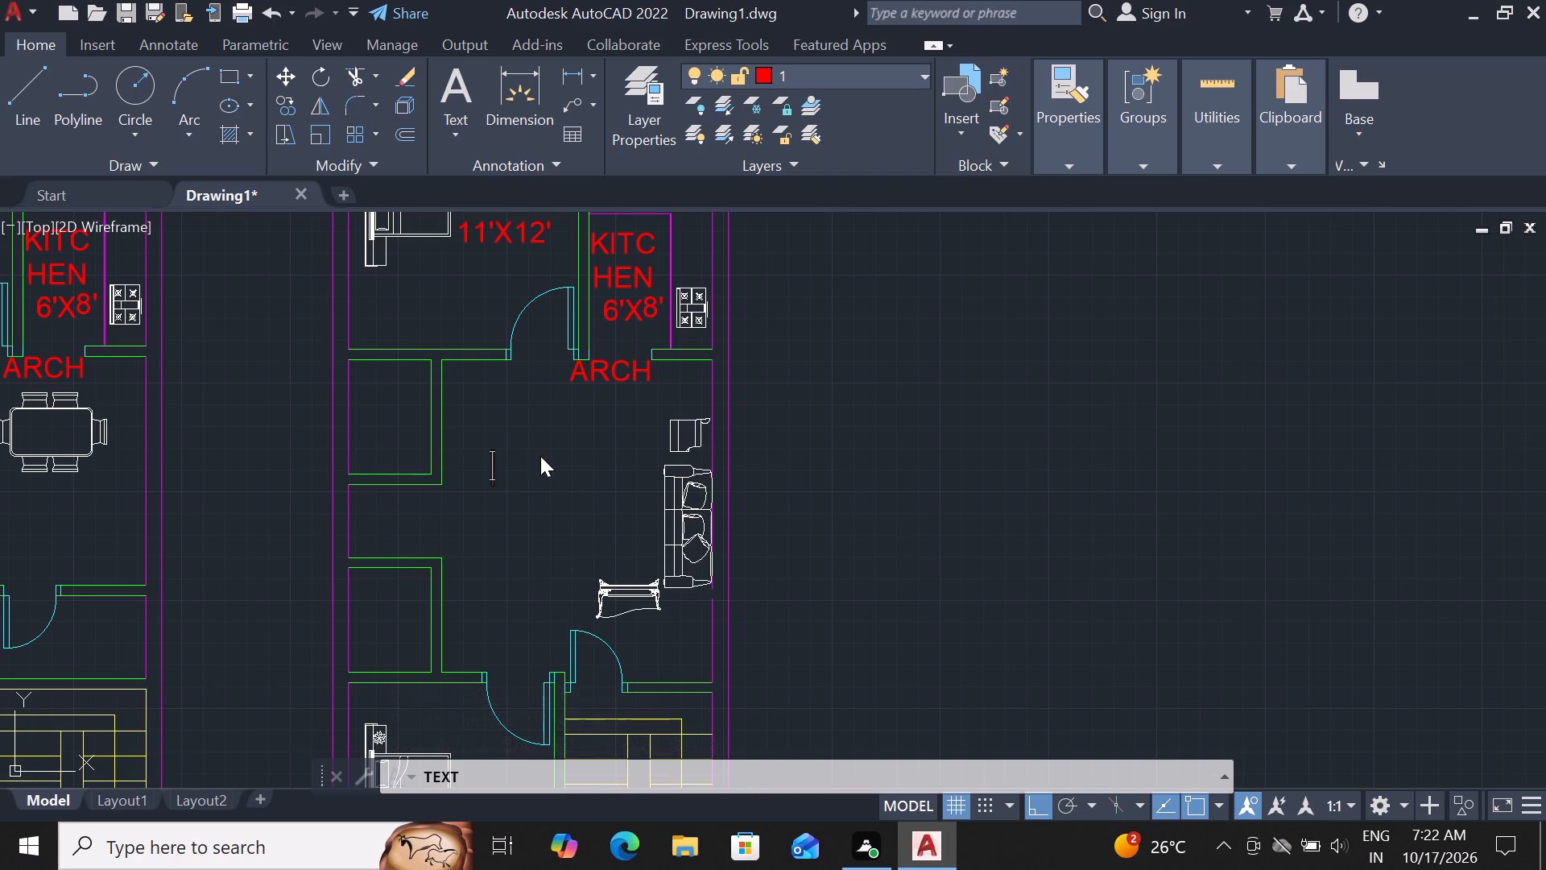
left_click(539, 460)
type("LO")
type("BB")
key("y")
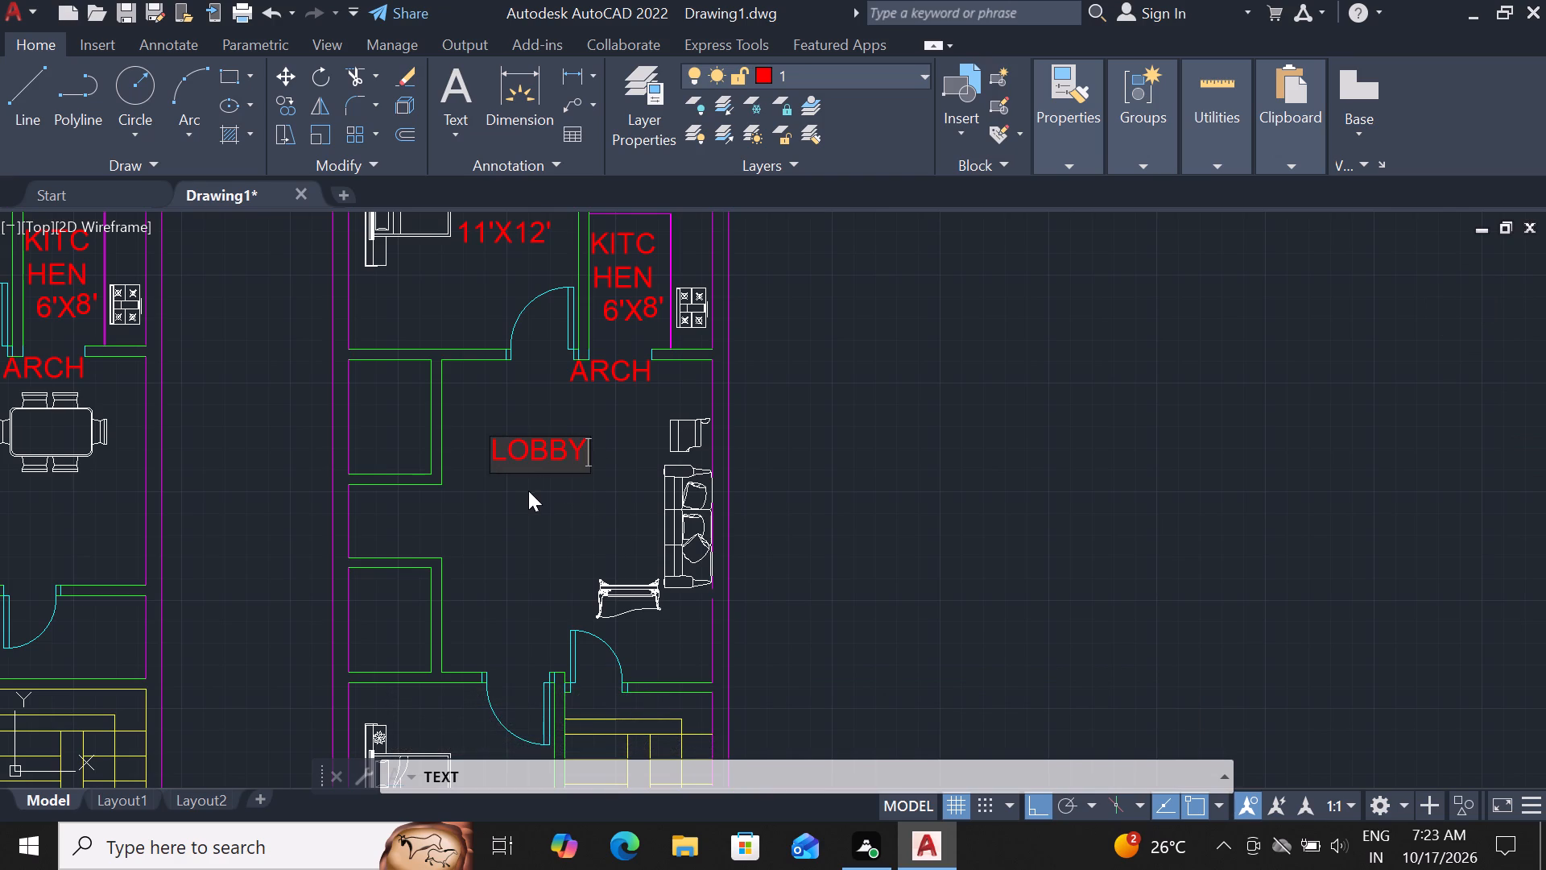
key("Return")
type("13'1")
type("\"X")
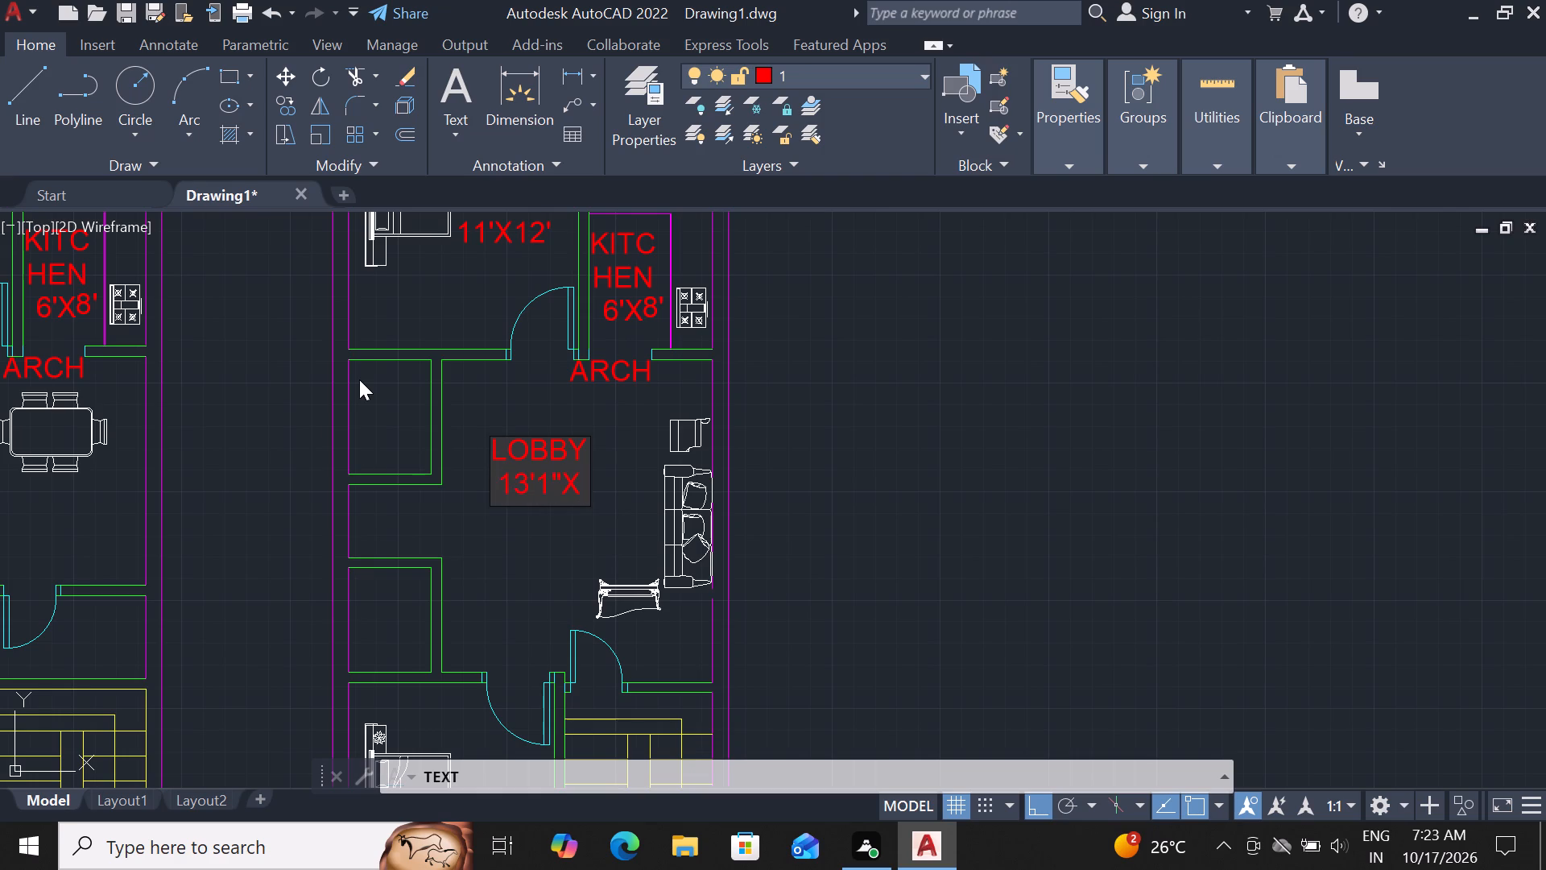
type("15")
key("apostrophe")
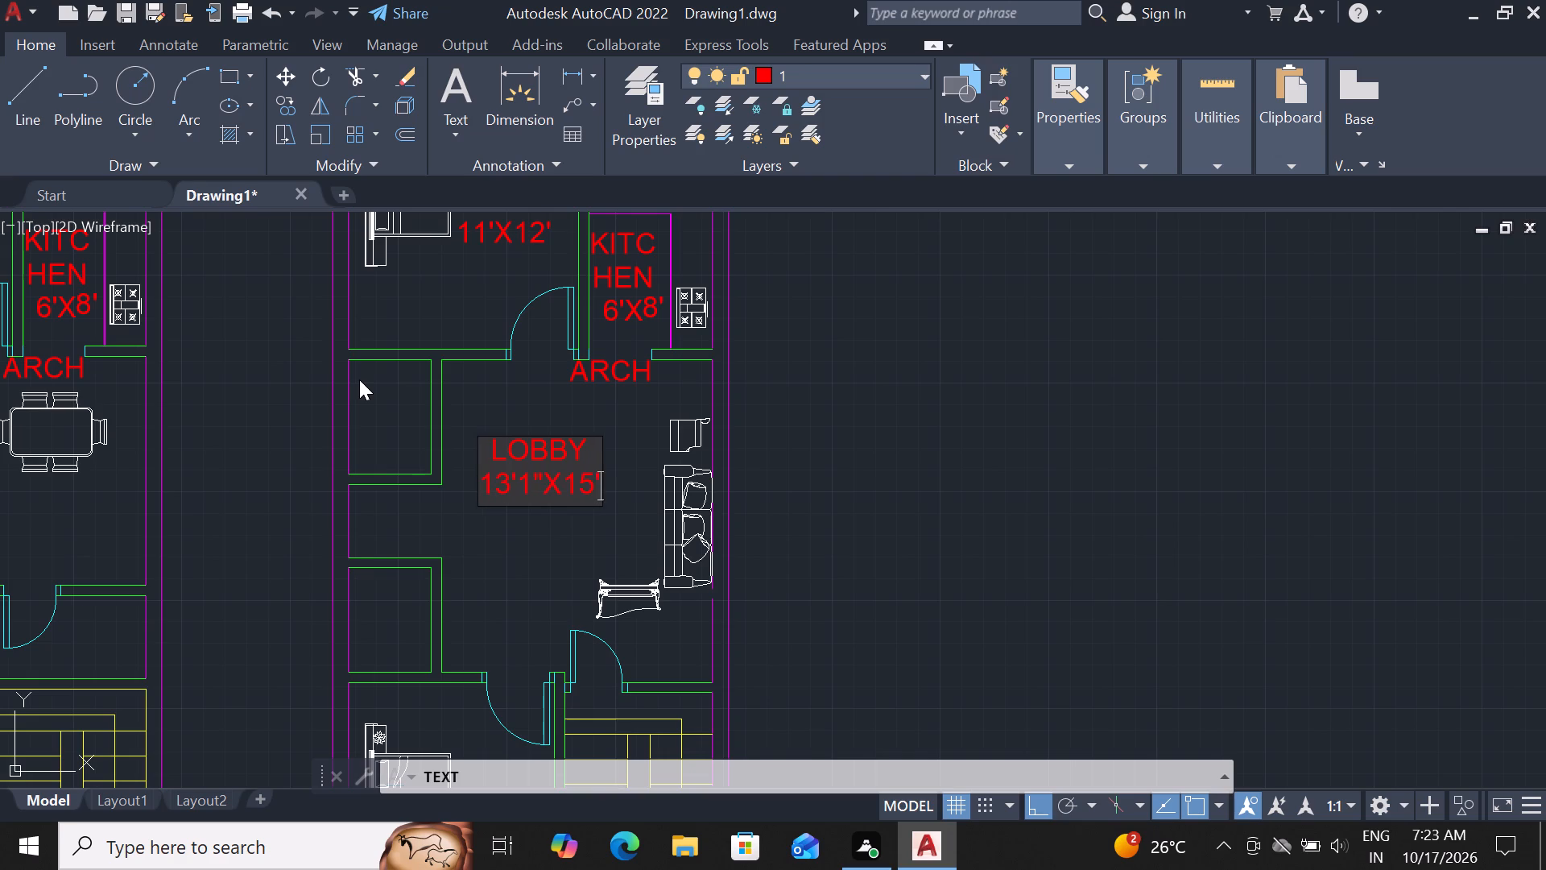
Label the upper small room along the west wall BATH with 4'X5'6" on the line beneath.
scroll(385, 353, "down", 1)
scroll(382, 379, "up", 2)
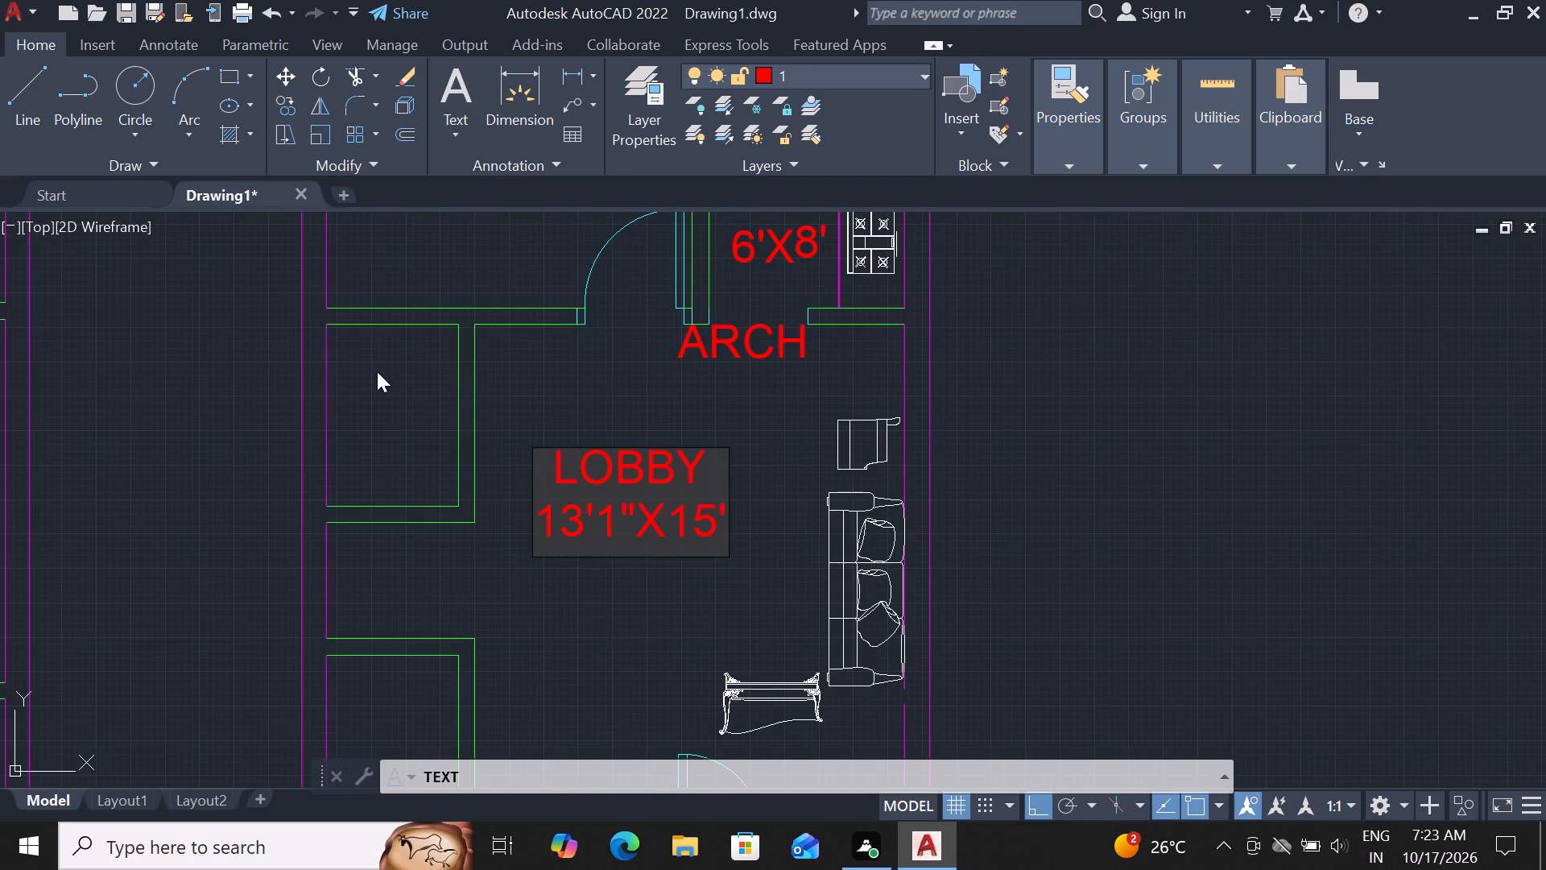
scroll(377, 371, "up", 1)
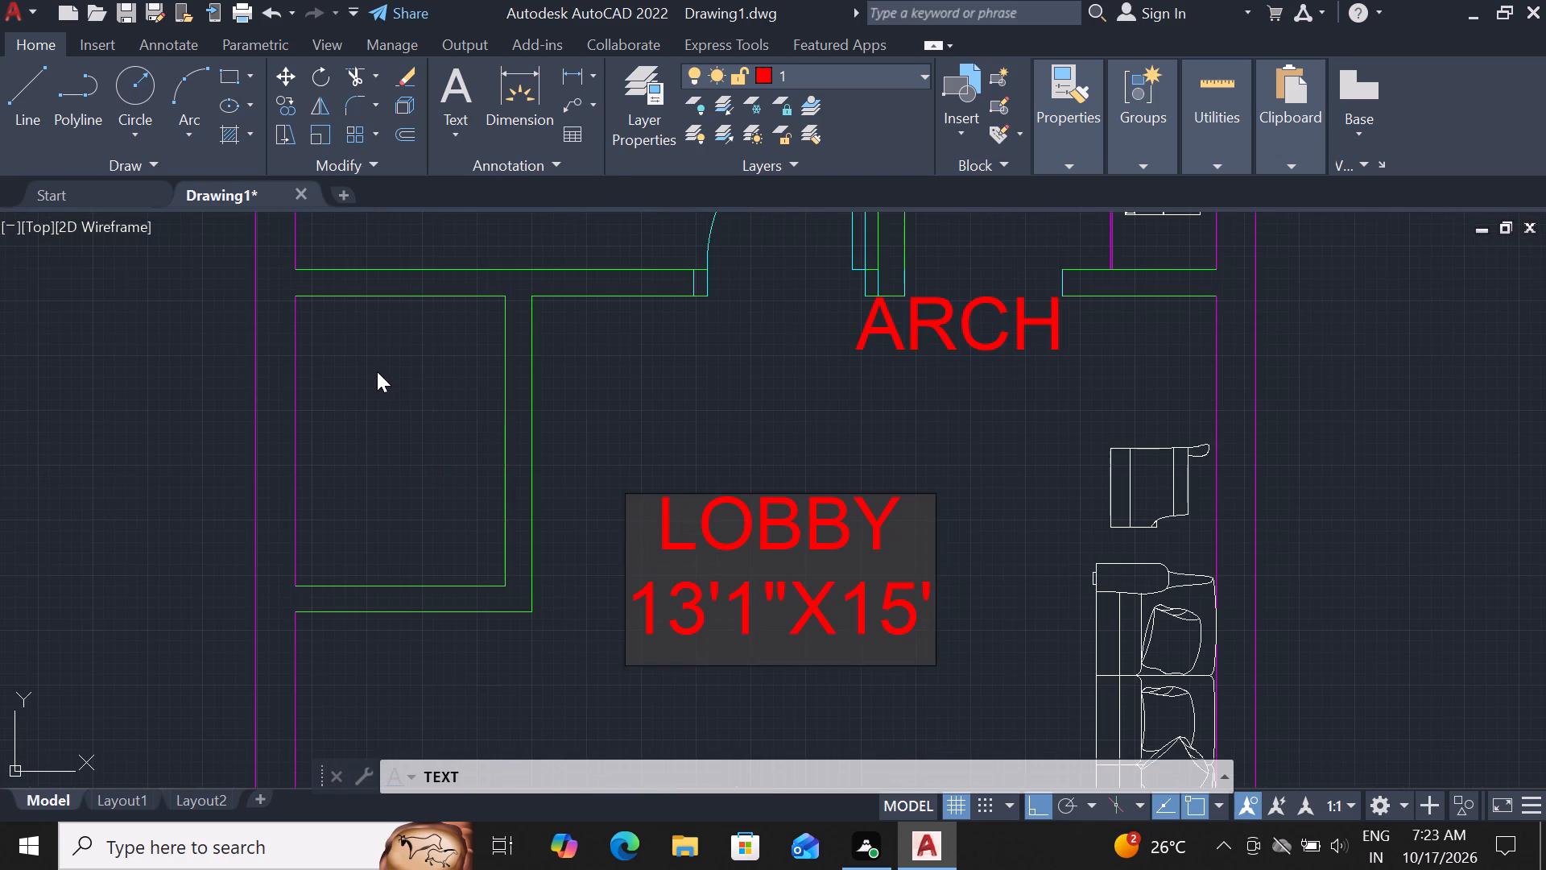
left_click(377, 371)
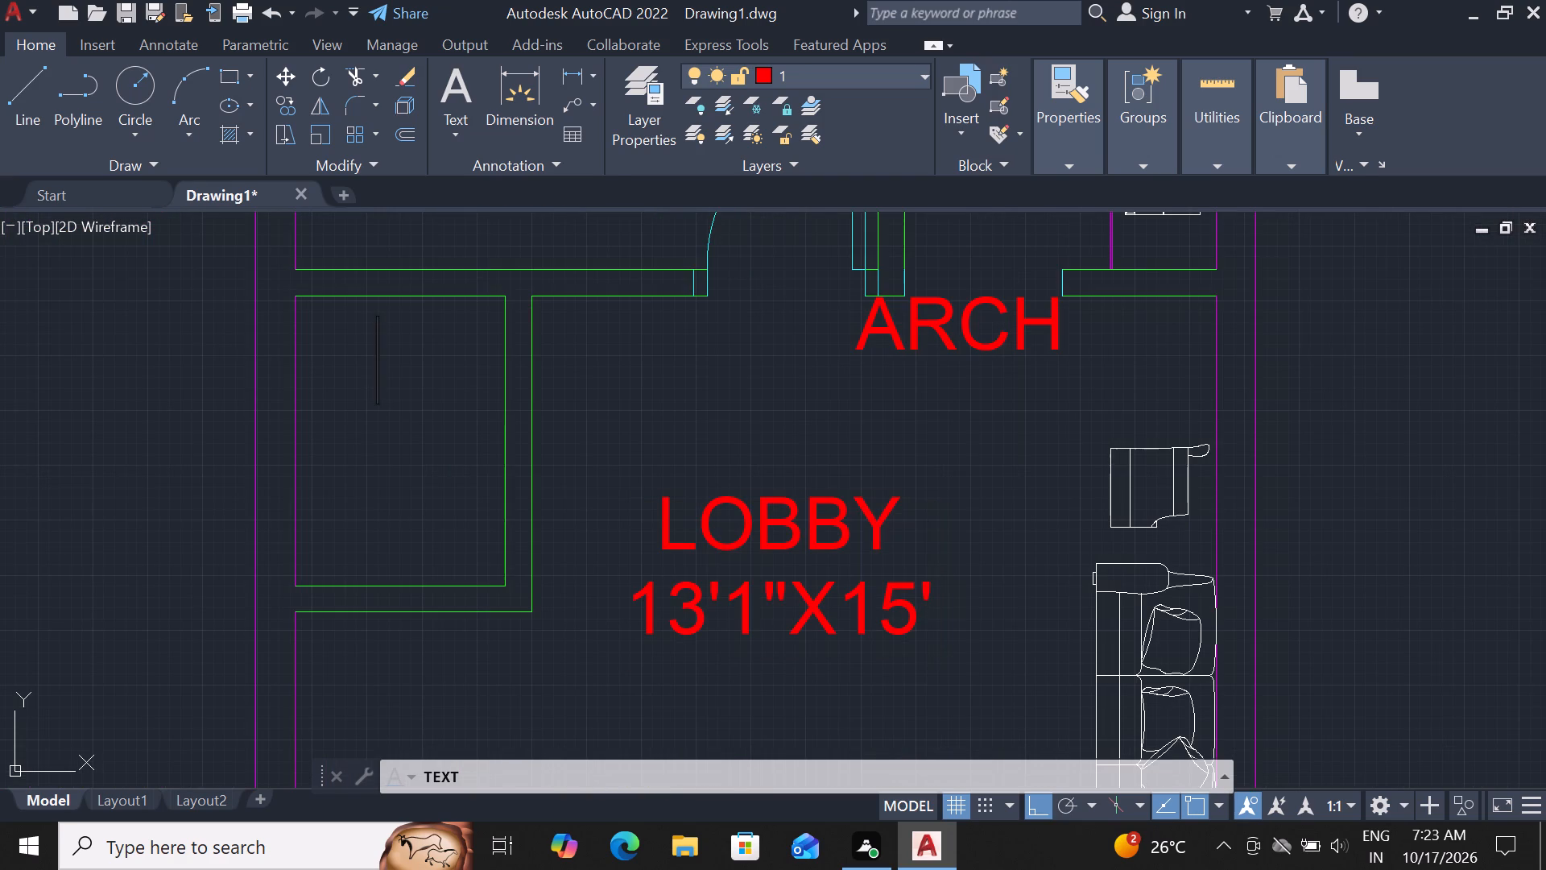
key("b")
key("a")
key("t")
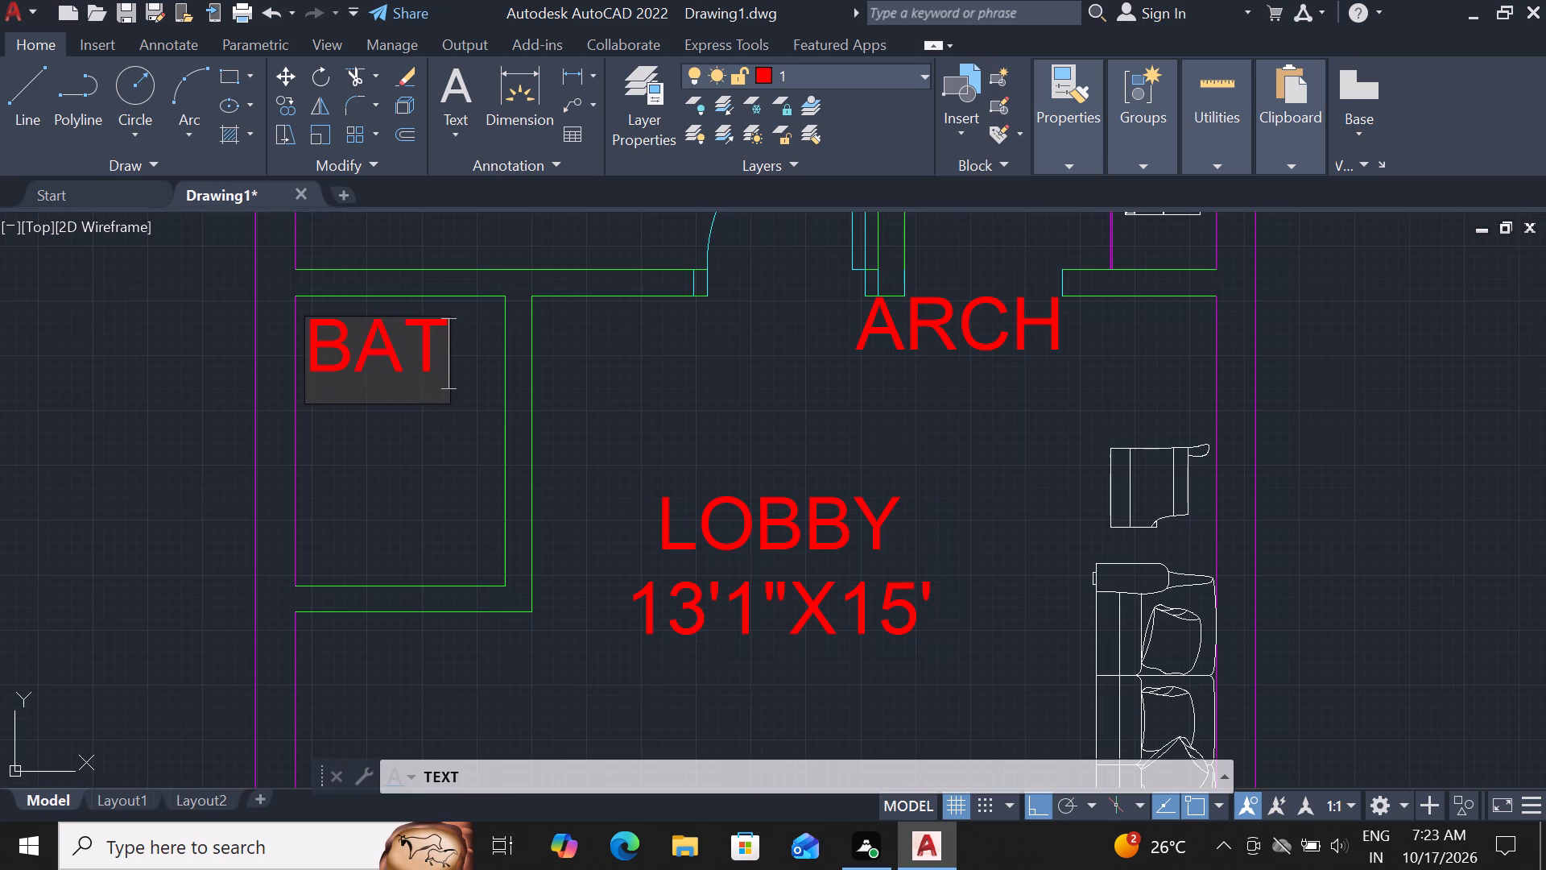
key("h")
key("Return")
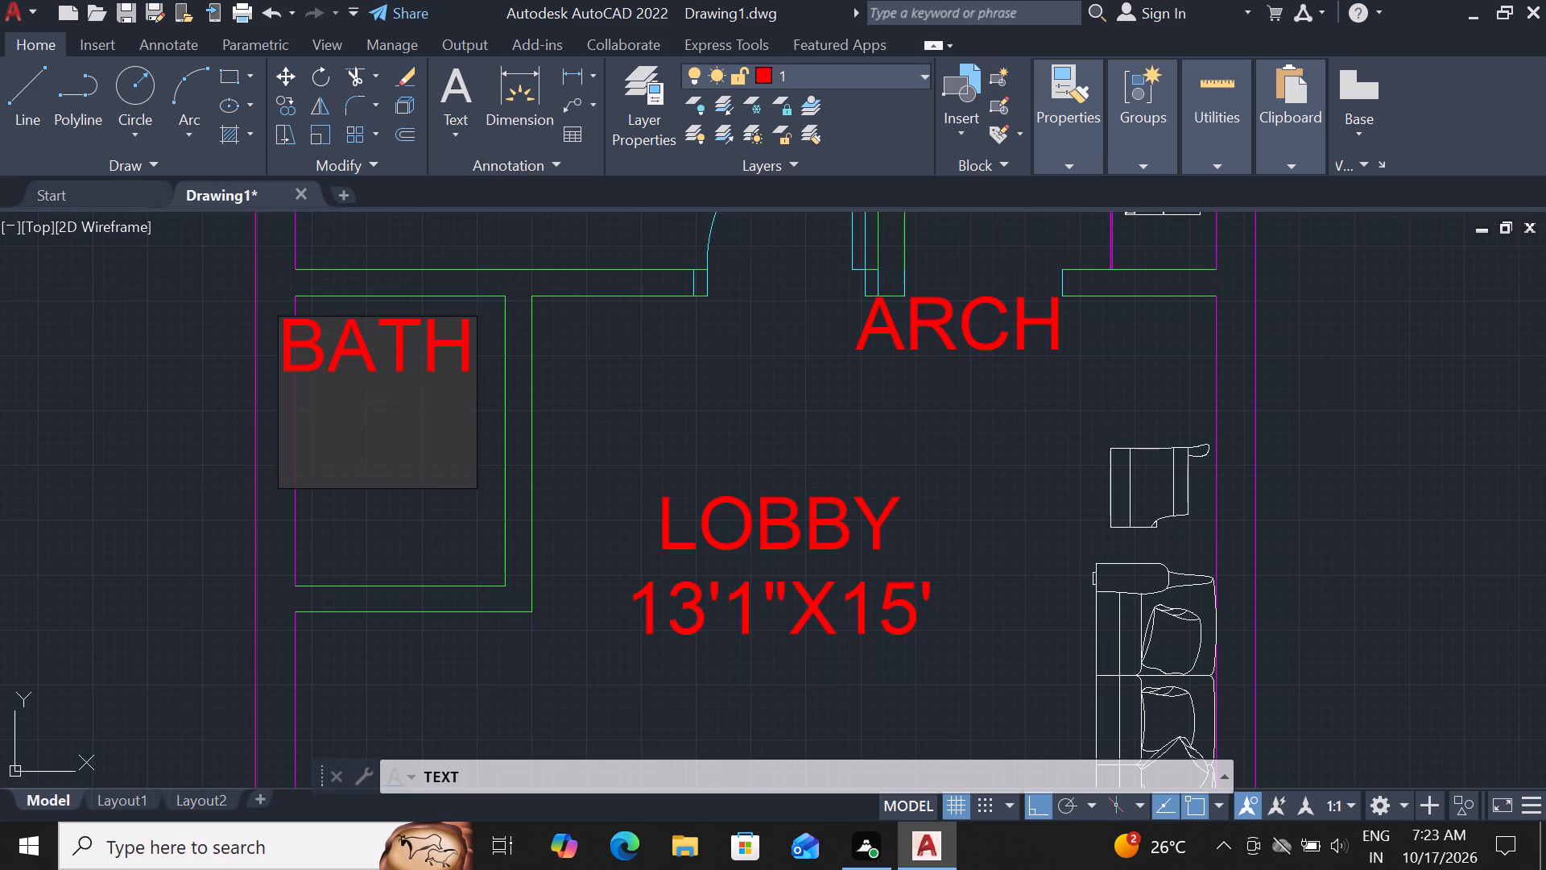
type("4'")
key("x")
type("5'")
key("6")
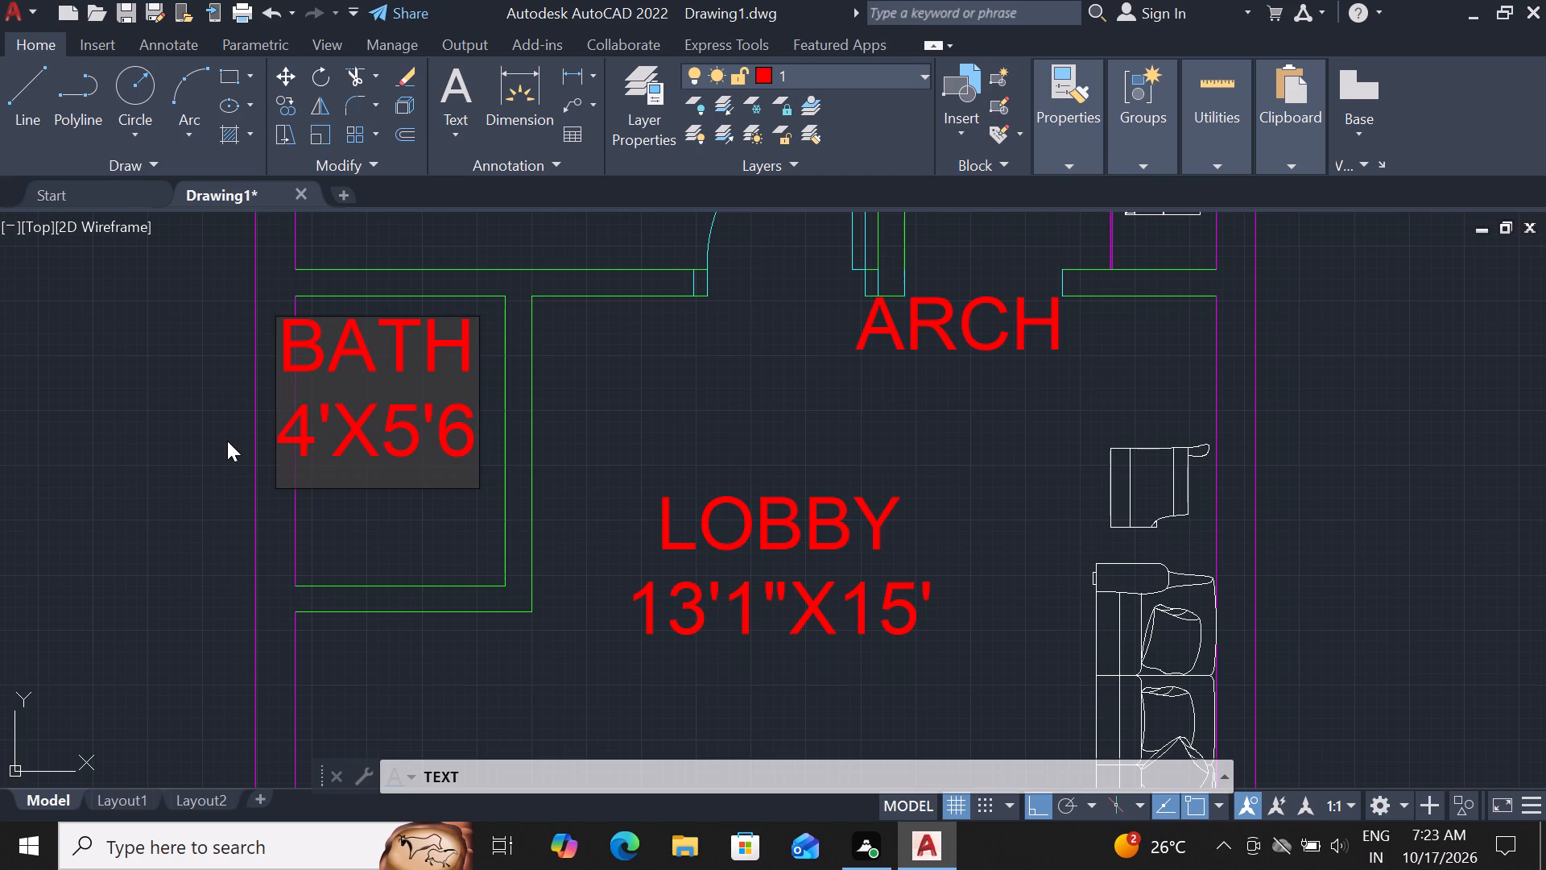
key("shift+quotedbl")
Label the space between the two small west rooms O.T.S with 4'X3'6" on the line beneath.
scroll(227, 413, "down", 2)
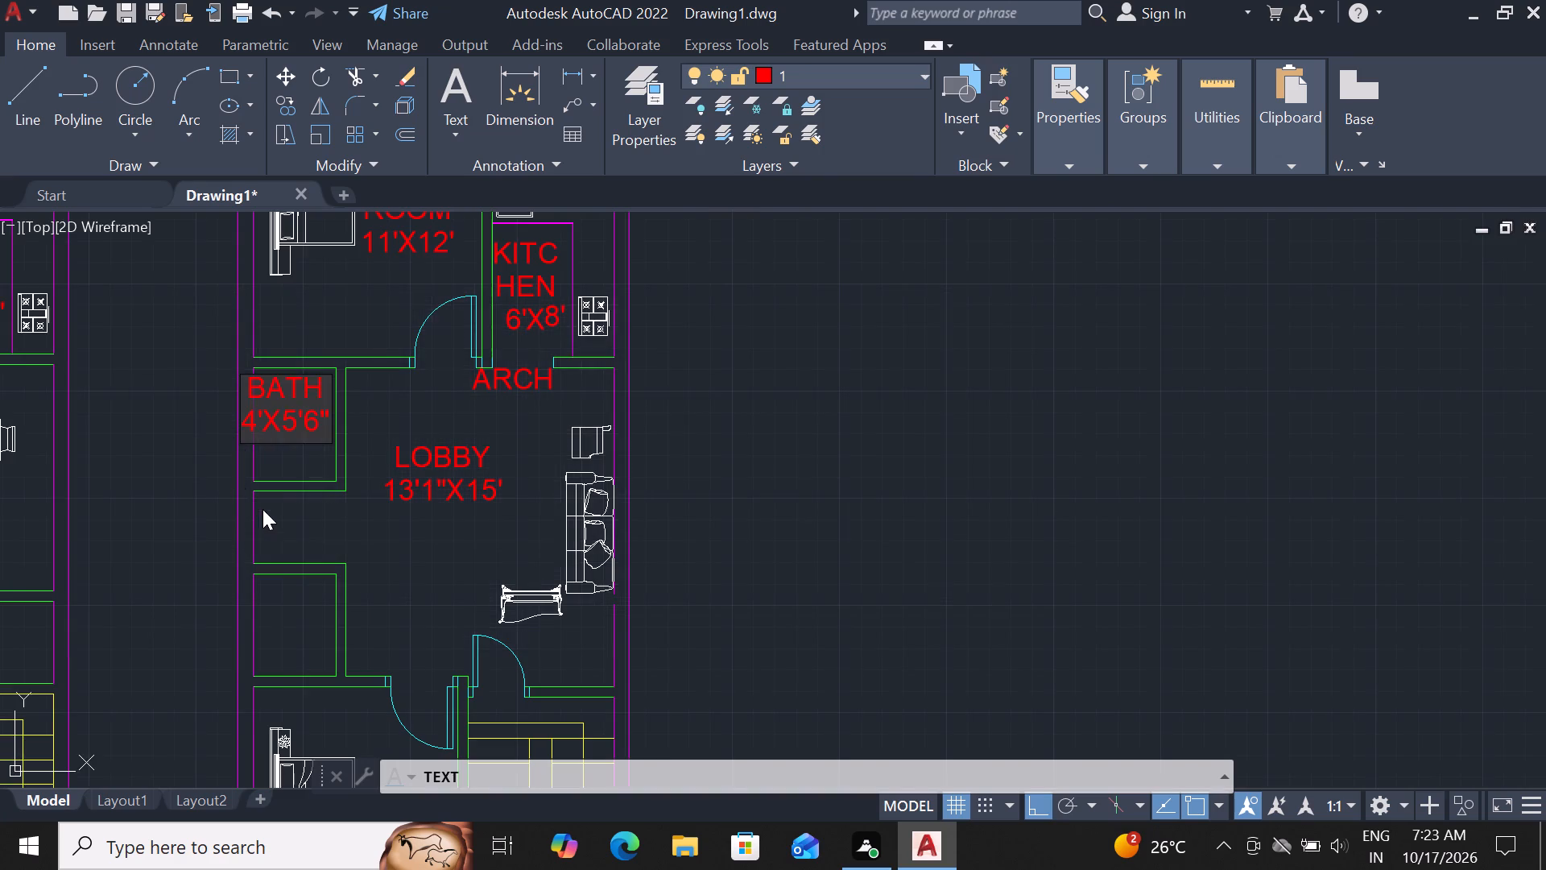
scroll(266, 524, "up", 2)
left_click(339, 532)
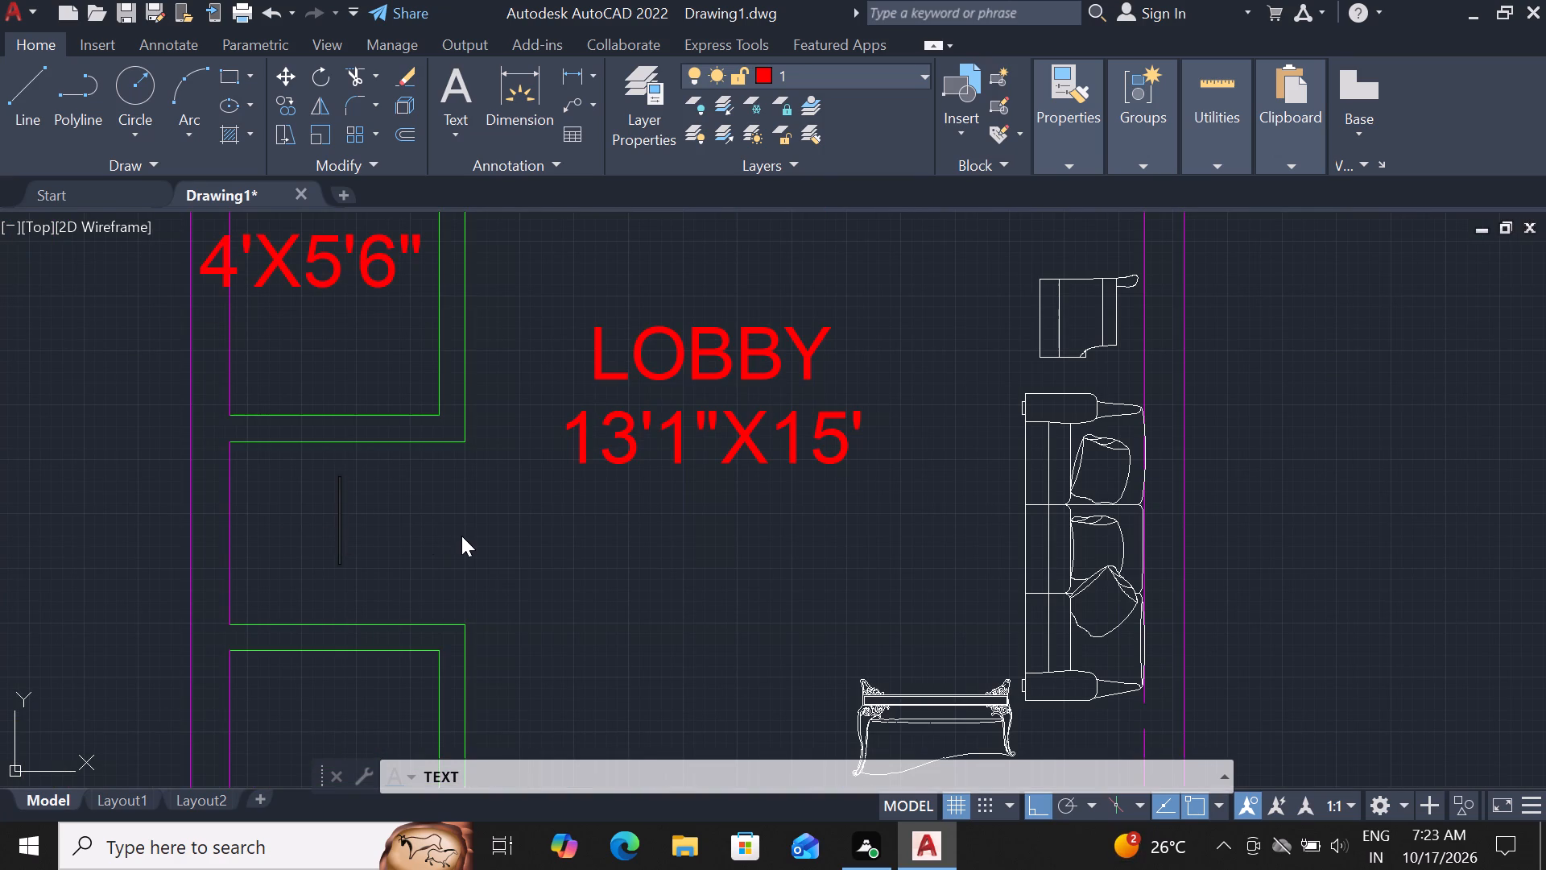
key("o")
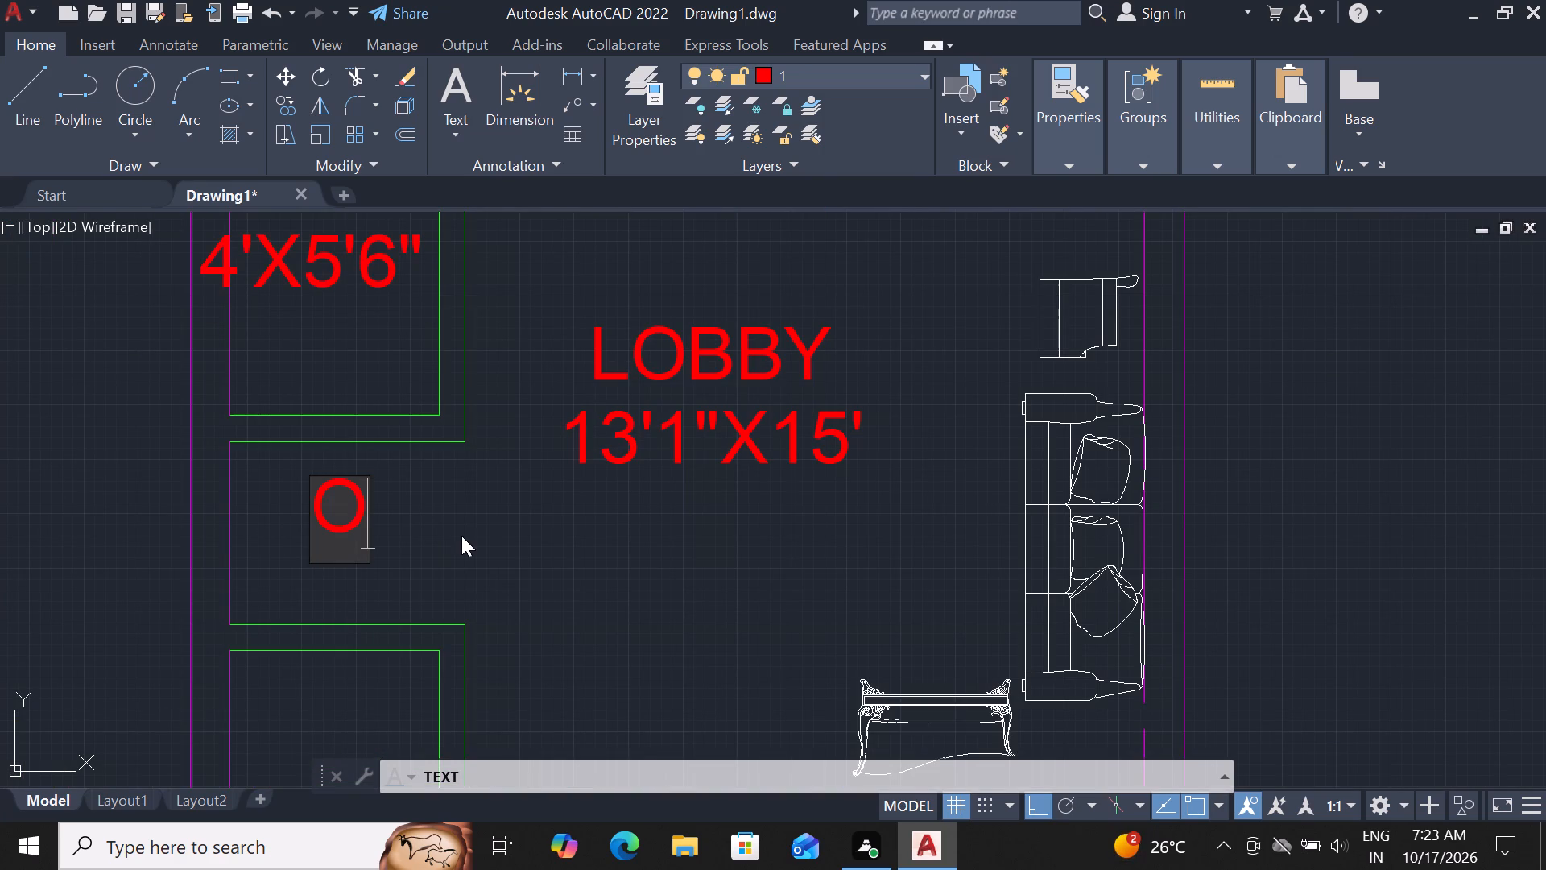
key("period")
key("t")
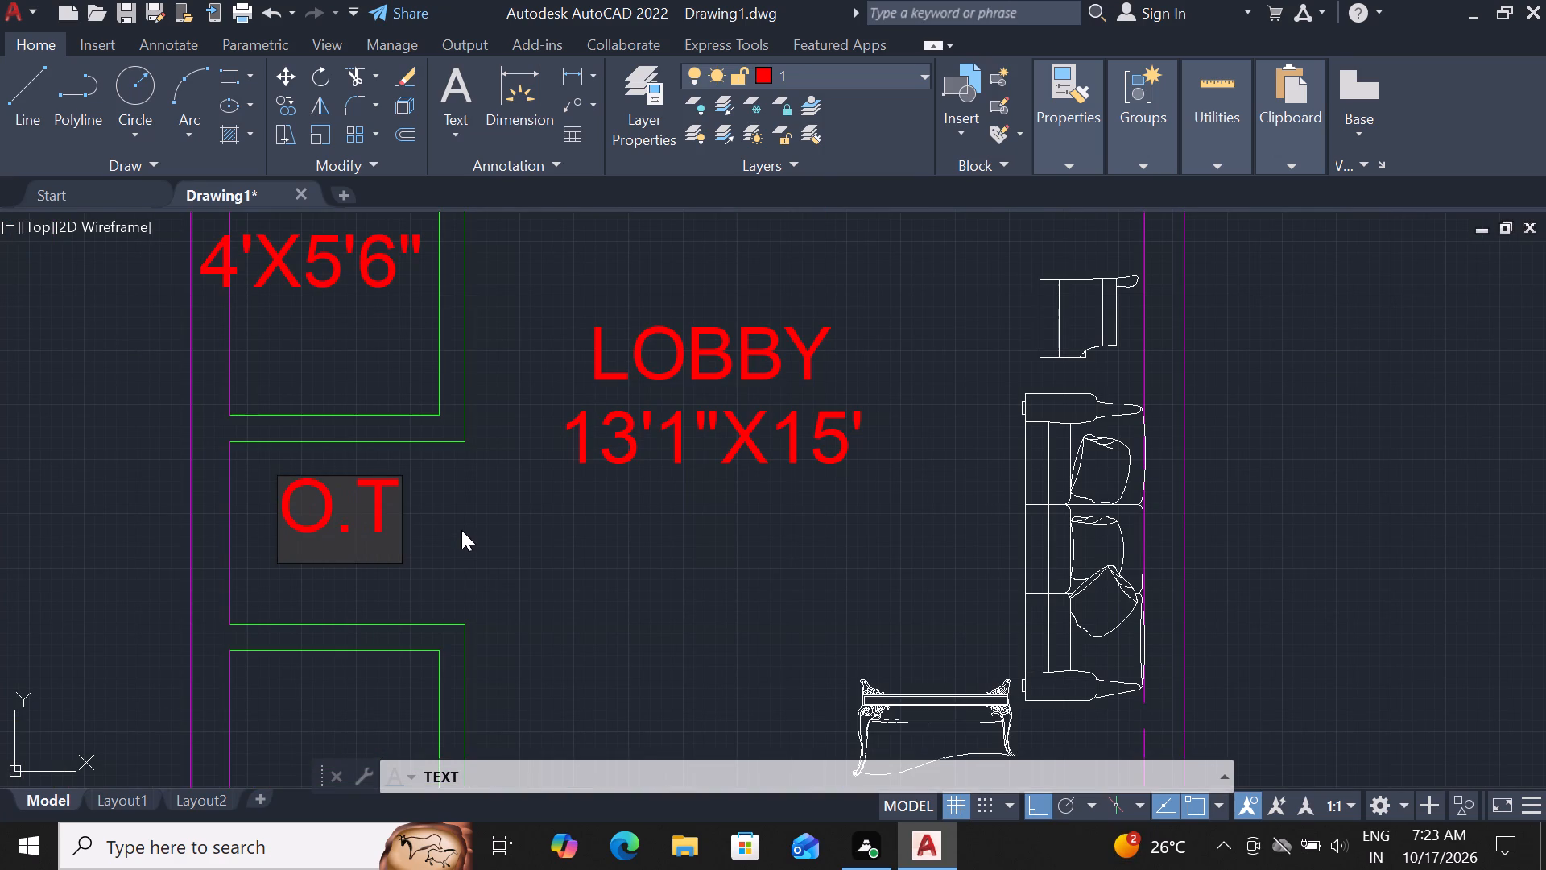
key("period")
key("s")
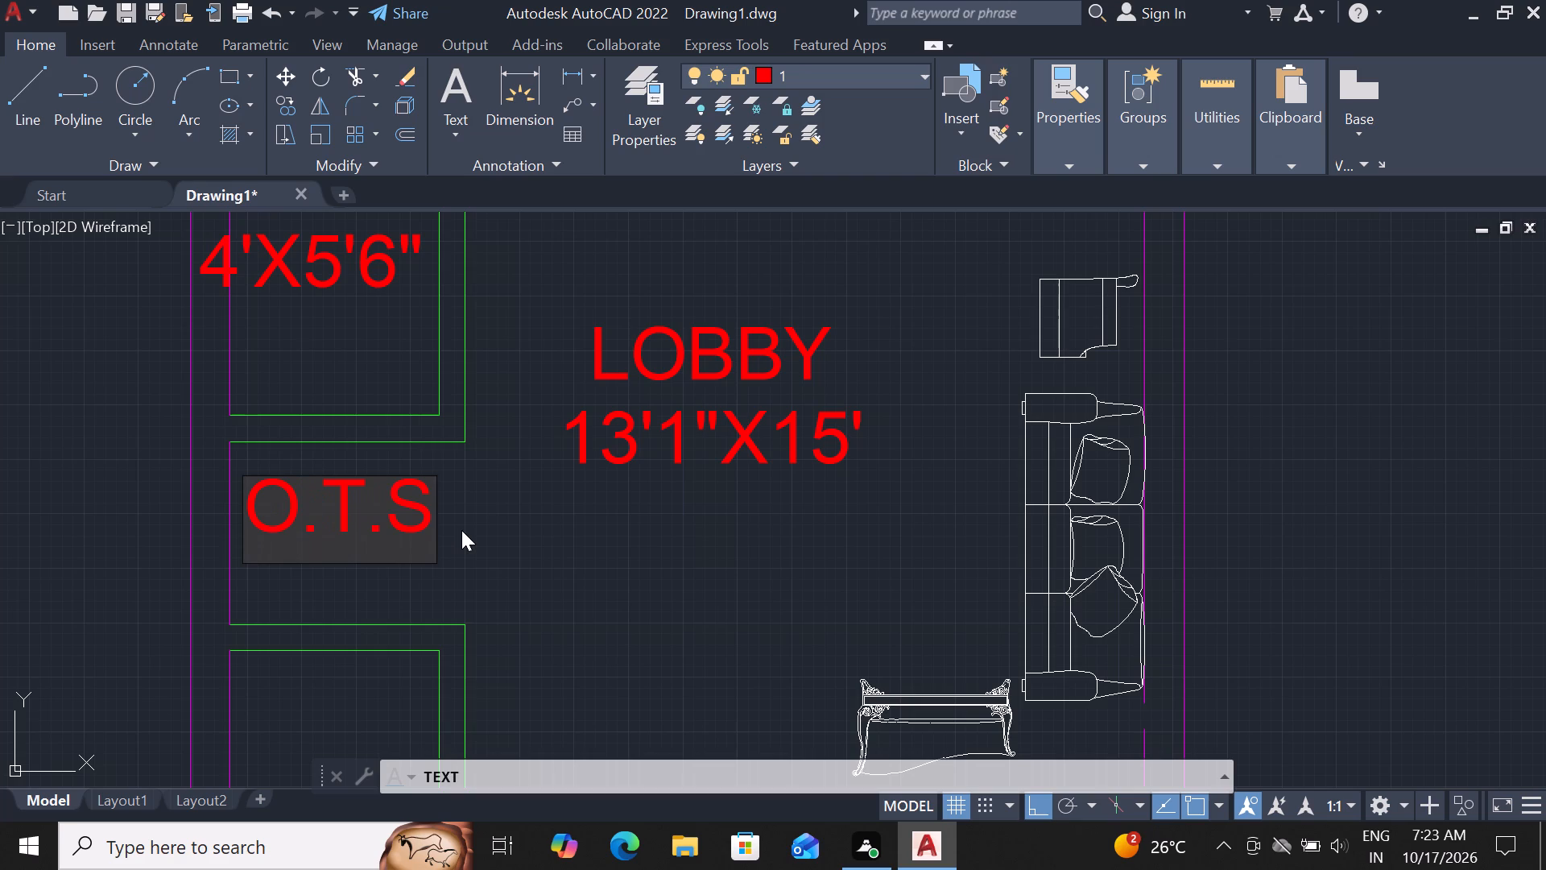
key("Return")
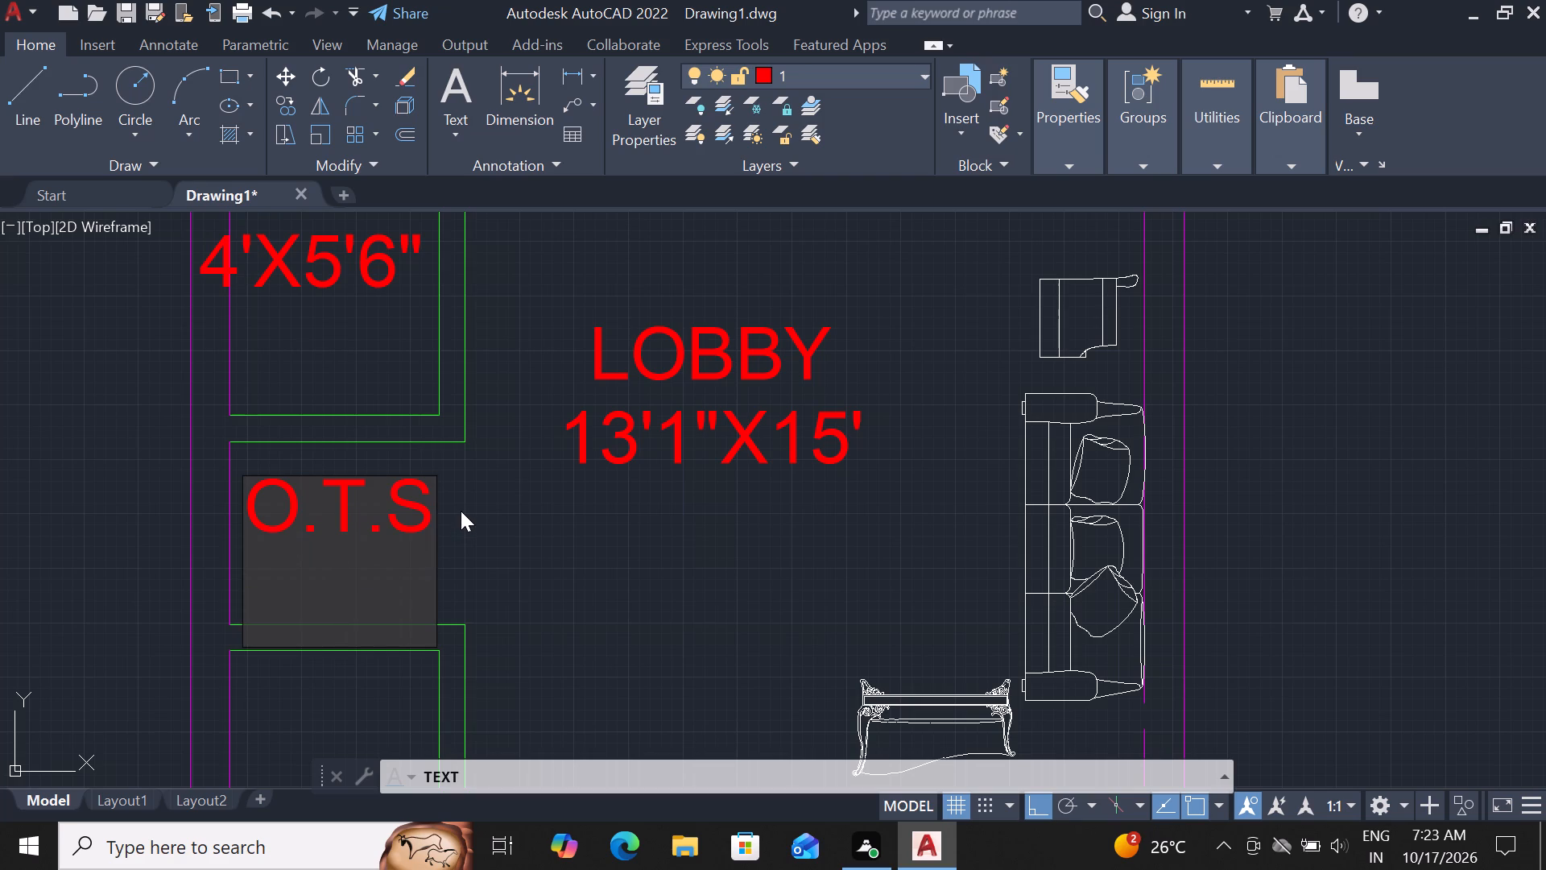
type("4'")
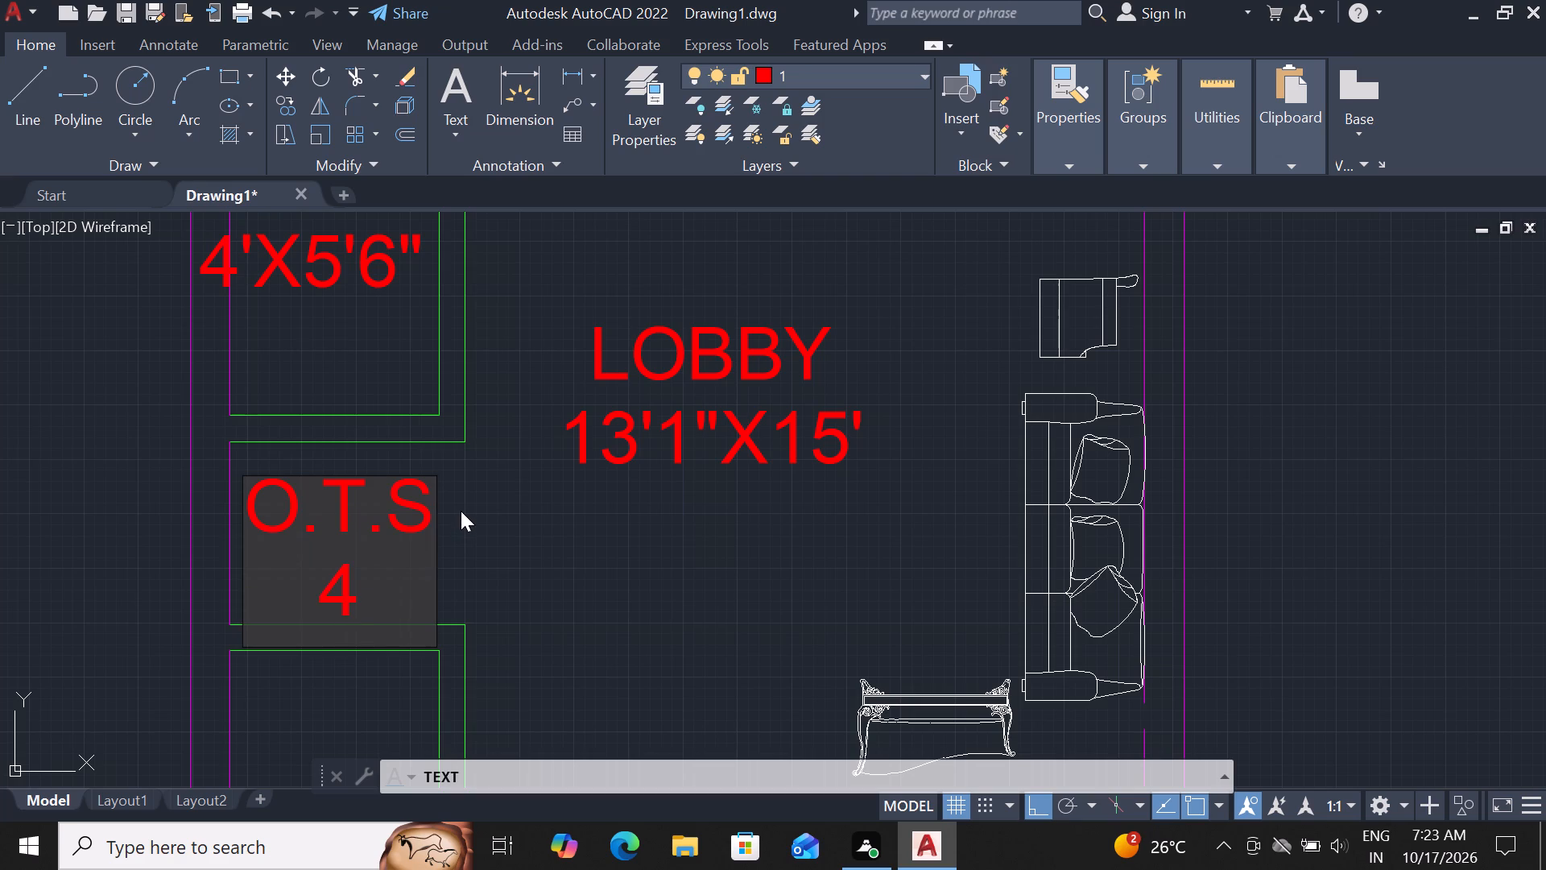
key("x")
key("3")
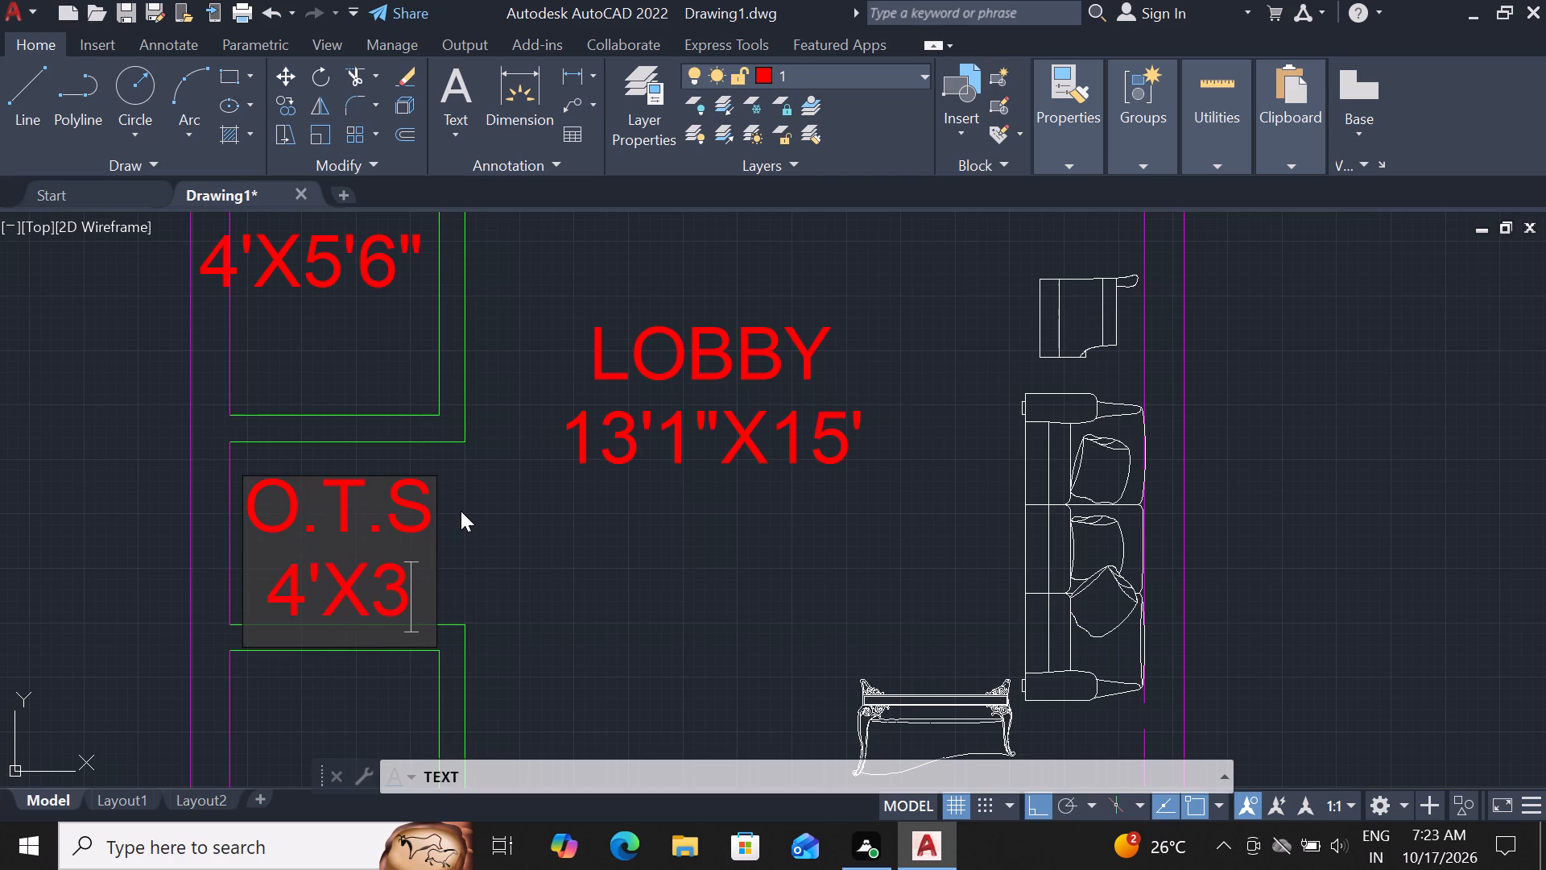
type("'6")
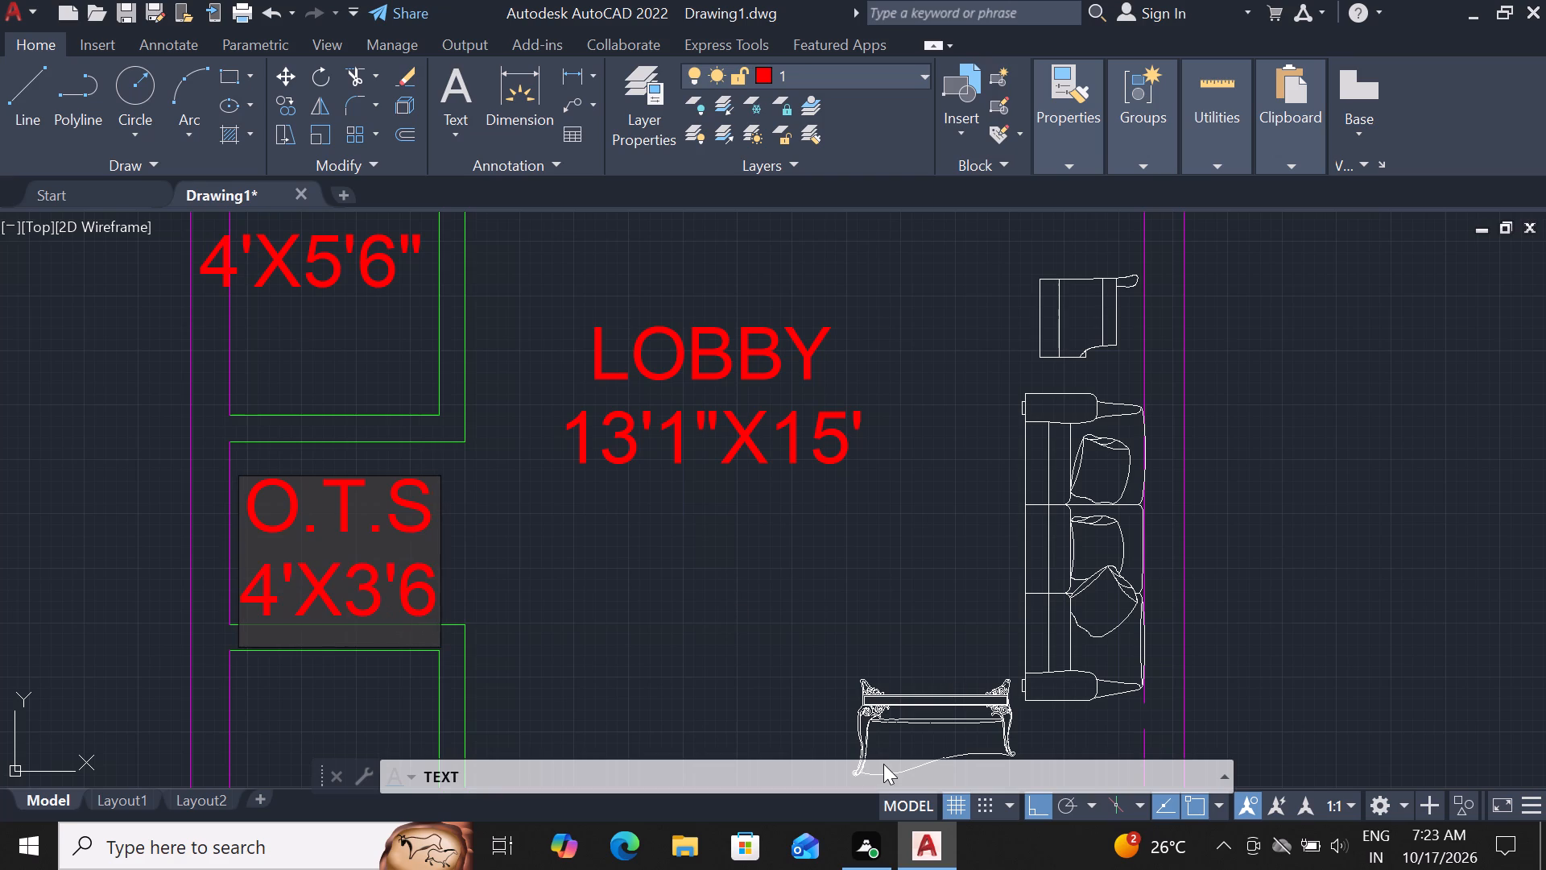
key("shift+colon")
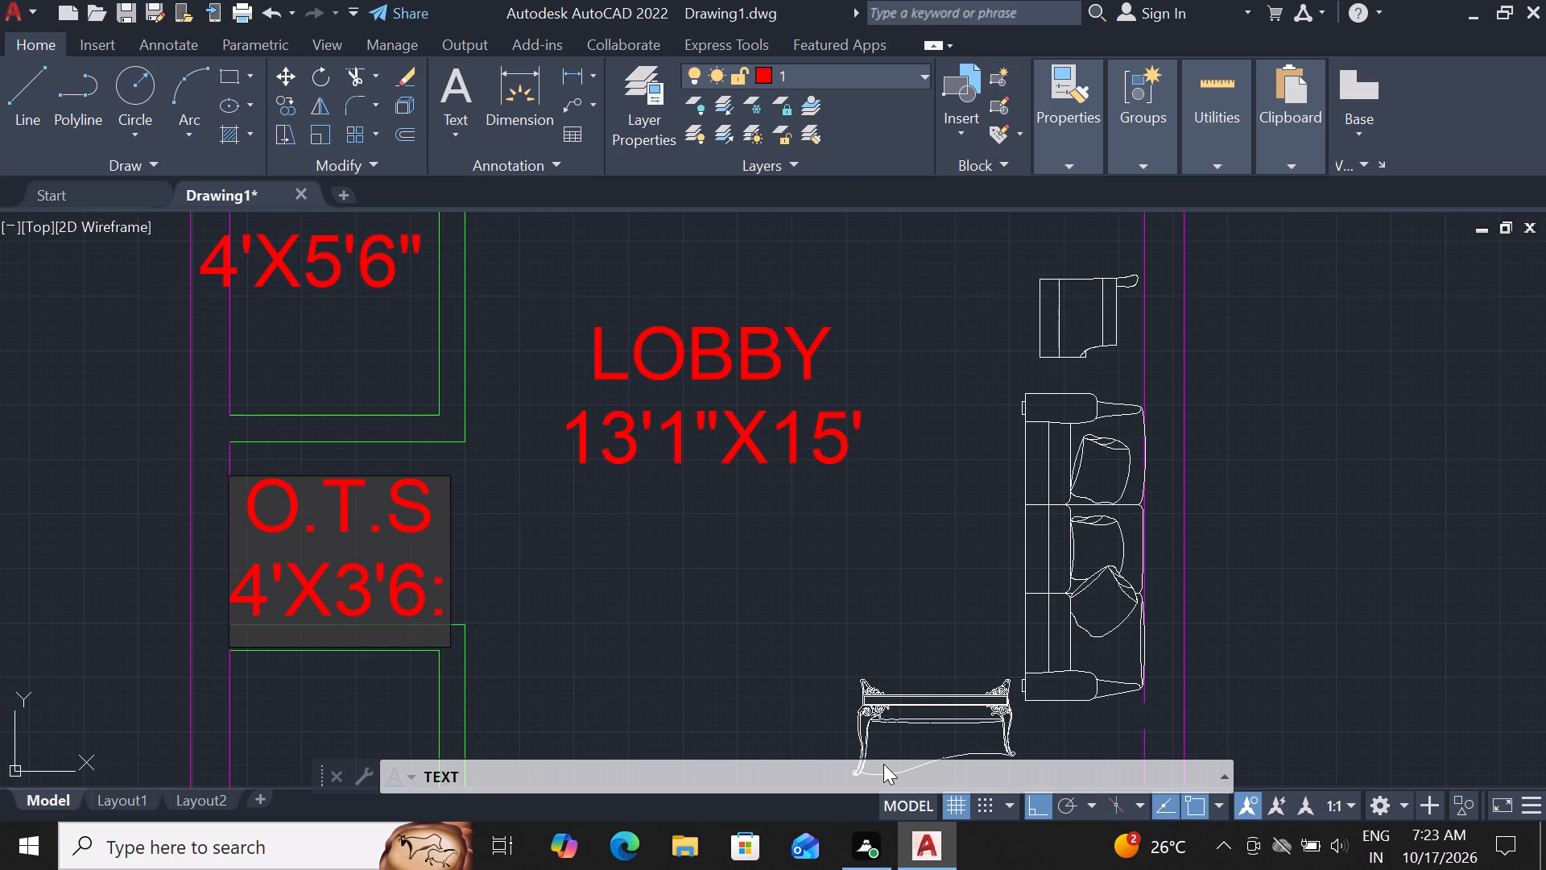
key("BackSpace")
key("shift+quotedbl")
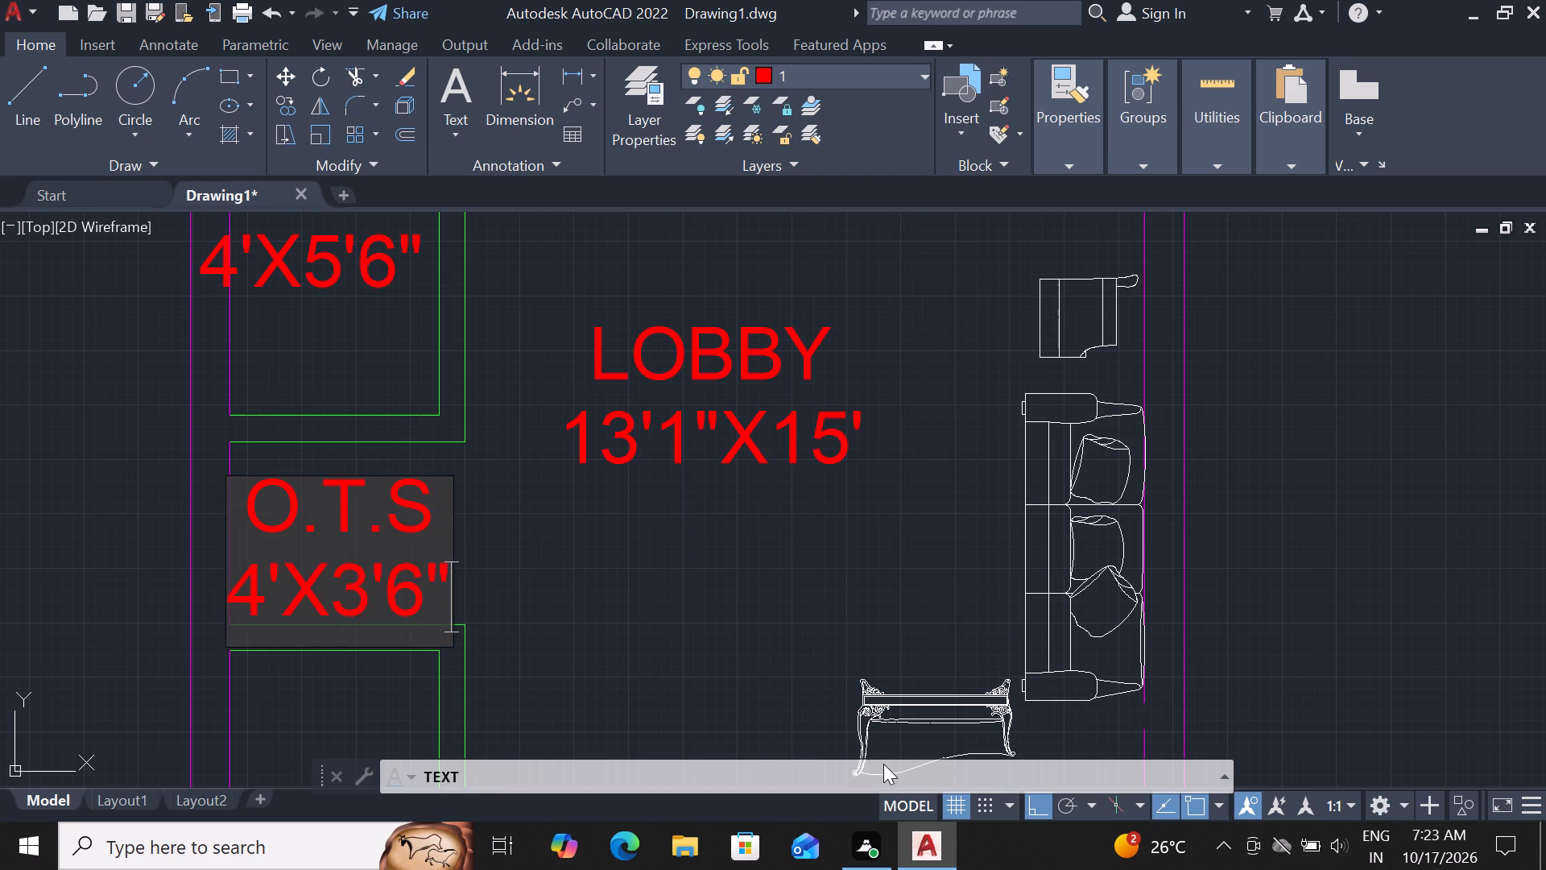
Label the lower small west room W.C, with 4' on the line beneath.
scroll(880, 727, "down", 2)
scroll(639, 677, "down", 3)
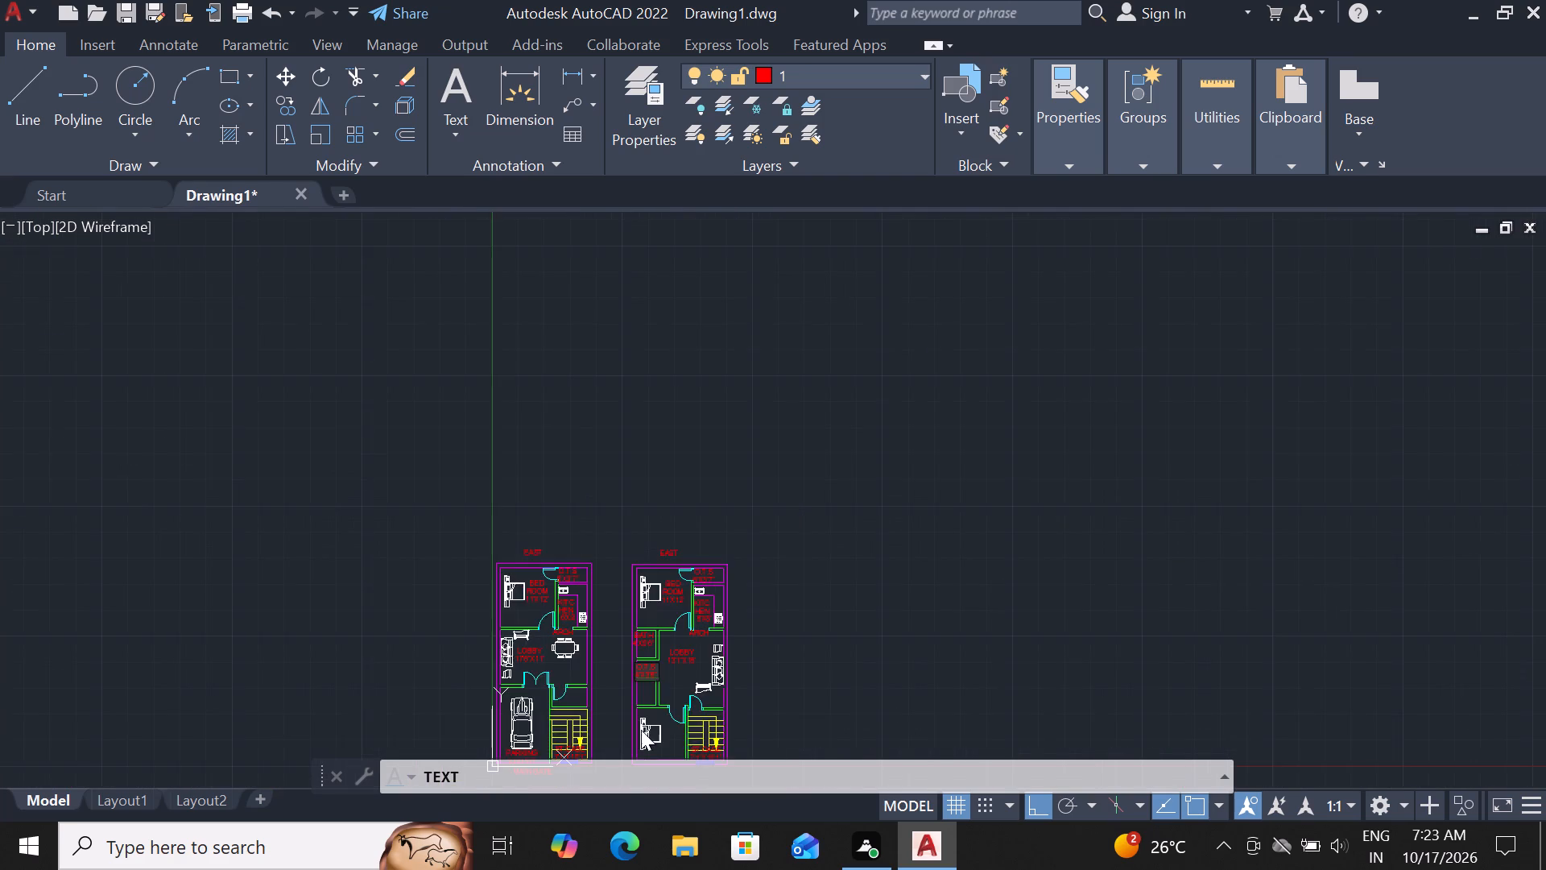
scroll(641, 730, "up", 2)
left_click(634, 708)
scroll(635, 699, "up", 2)
left_click(659, 562)
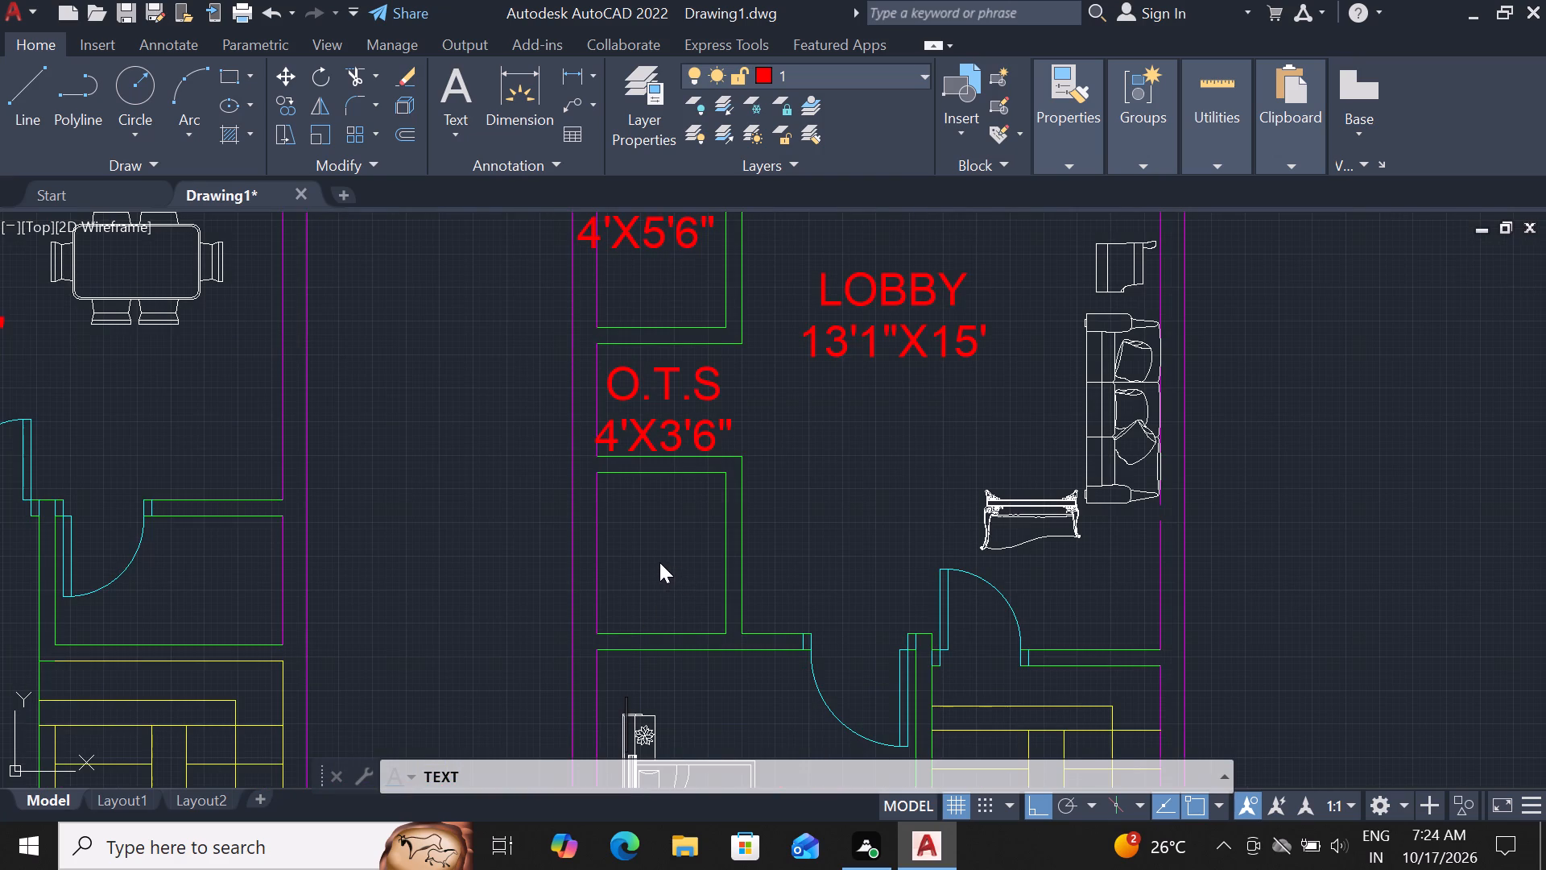
double_click(661, 523)
key("w")
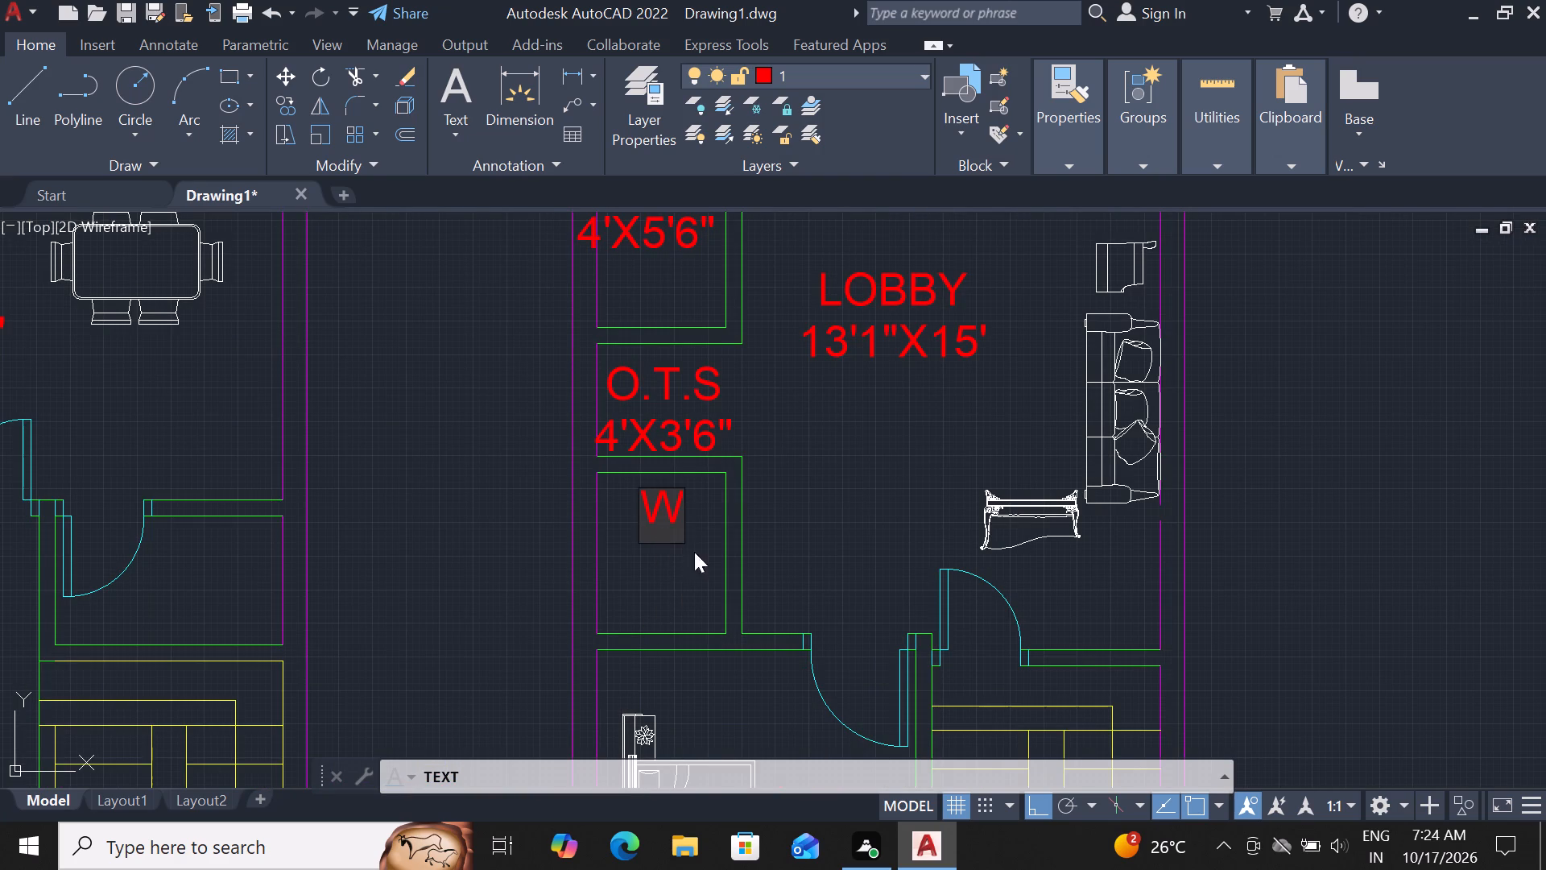
type(".C")
key("Return")
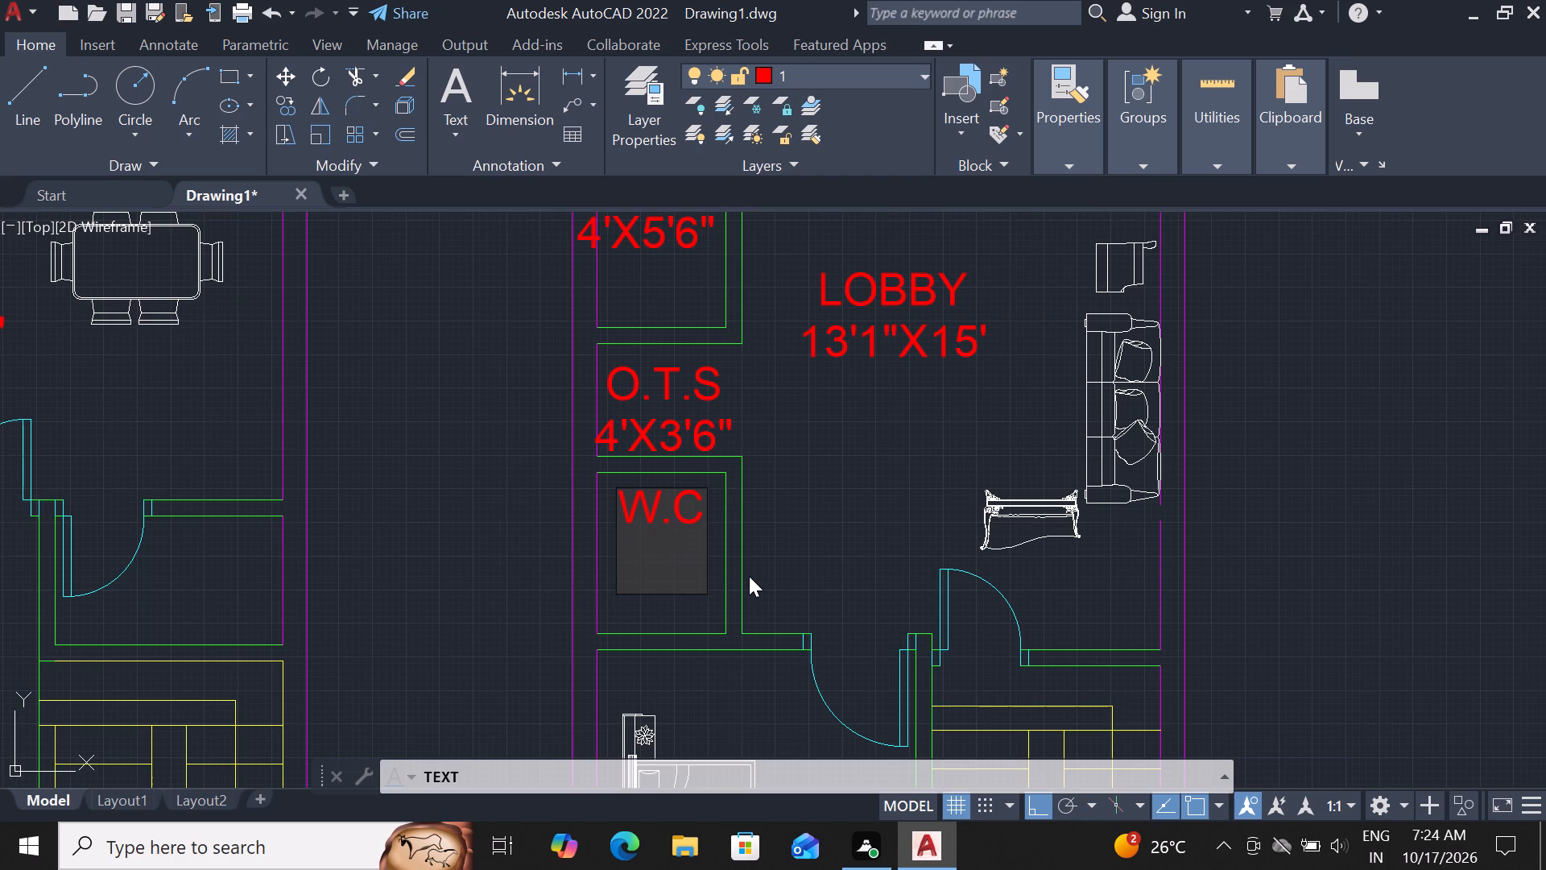
type("4'")
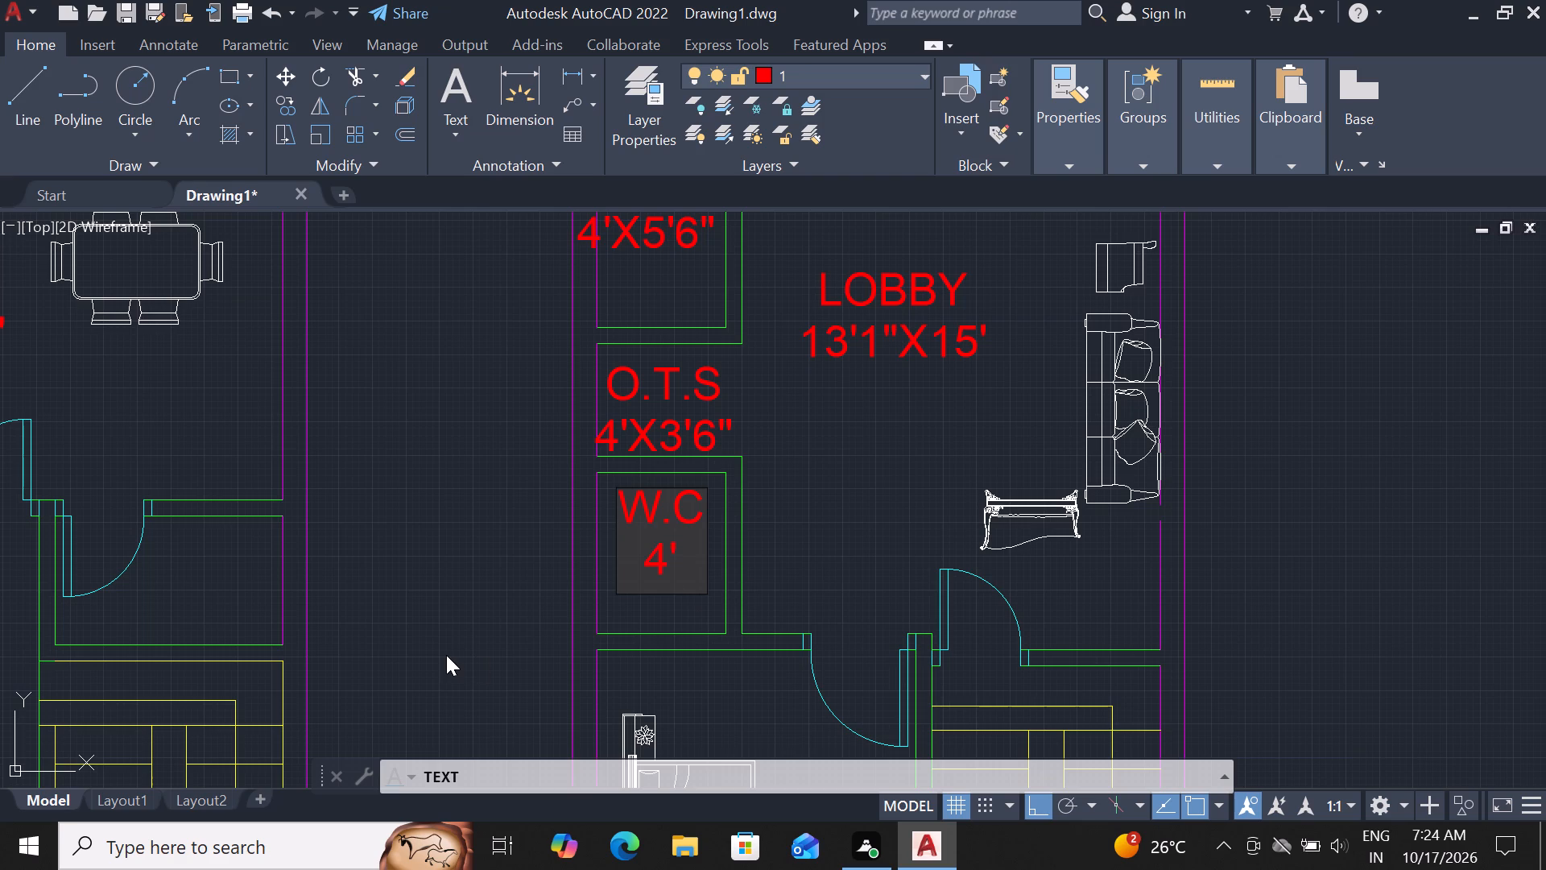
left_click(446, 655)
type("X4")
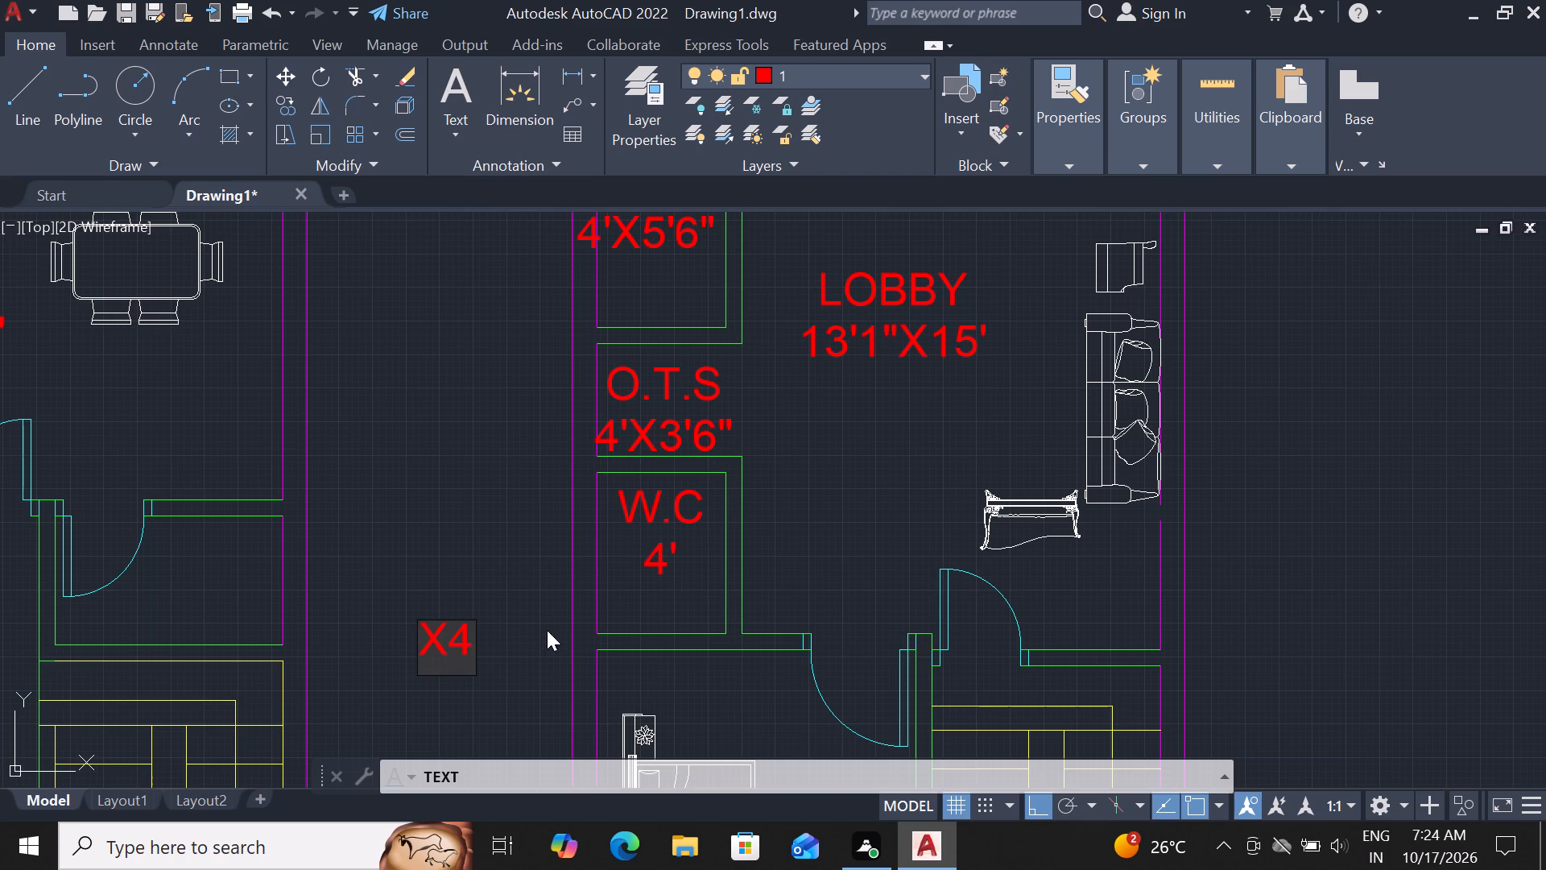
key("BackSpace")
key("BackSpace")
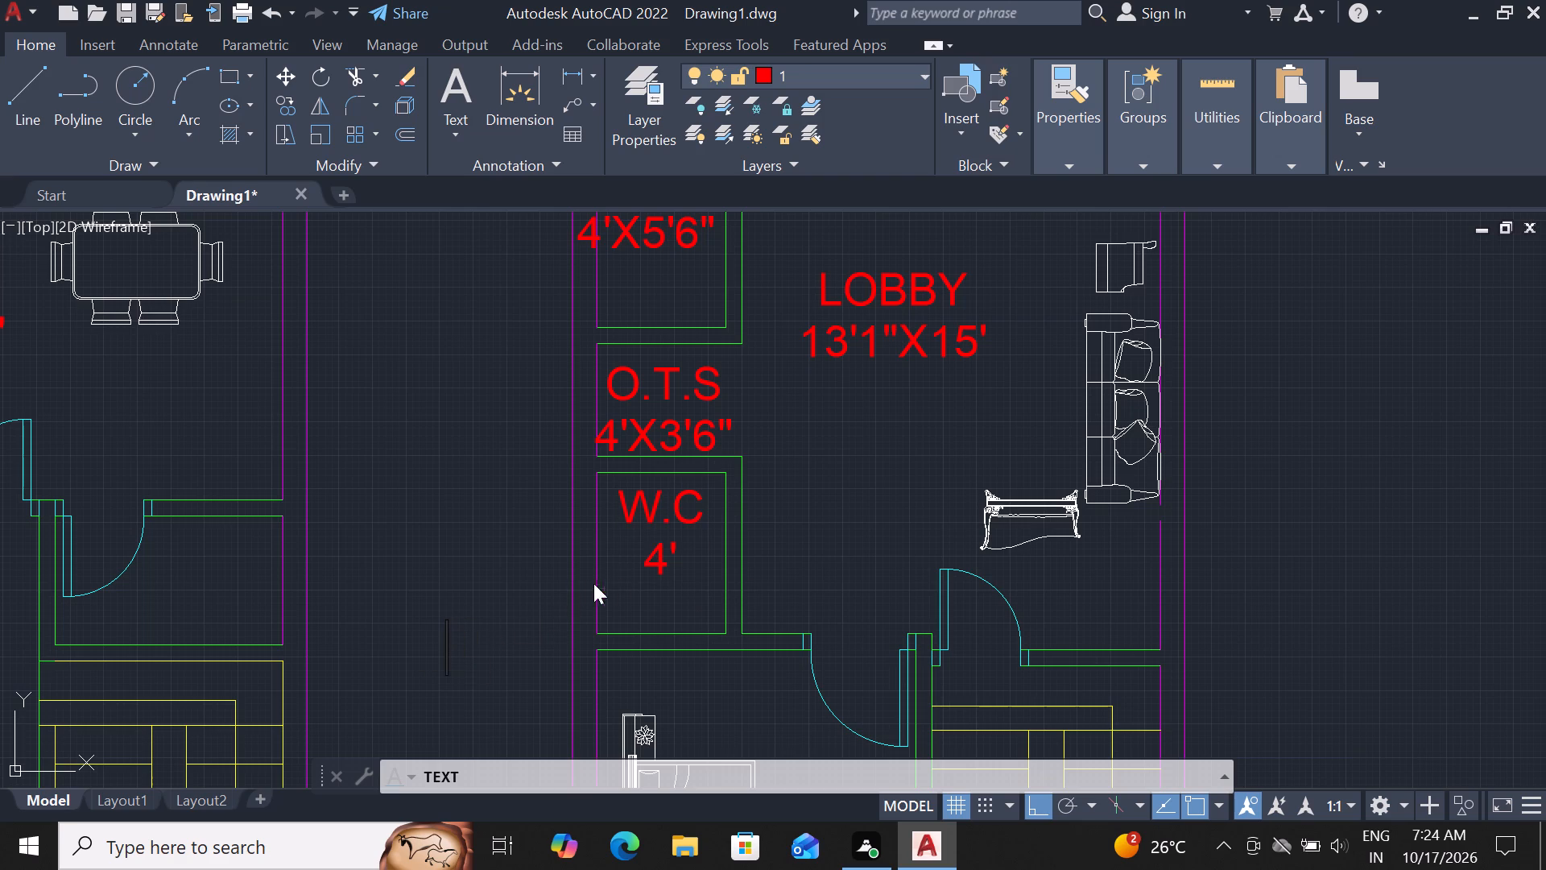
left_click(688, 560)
Add the dimension text 4'X4' beneath W.C, over the incomplete 4' line.
left_click(647, 561)
type("4'")
key("x")
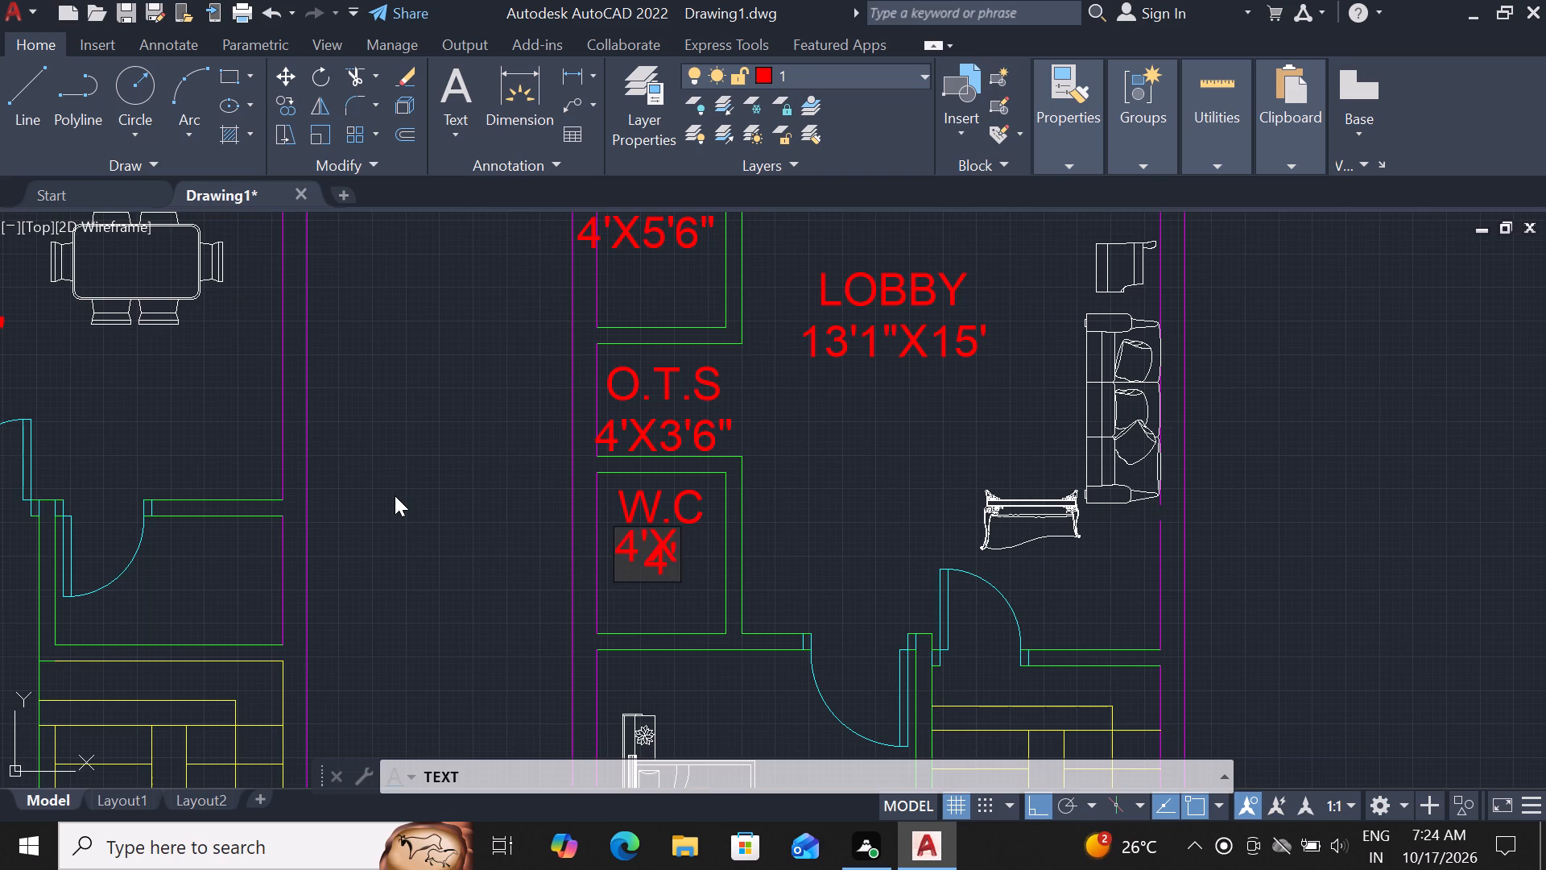
key("4")
key("apostrophe")
Label the second layout's front bedroom beside the bed with three lines: BED, ROOM and 10'X12'.
scroll(519, 526, "down", 4)
scroll(547, 586, "up", 2)
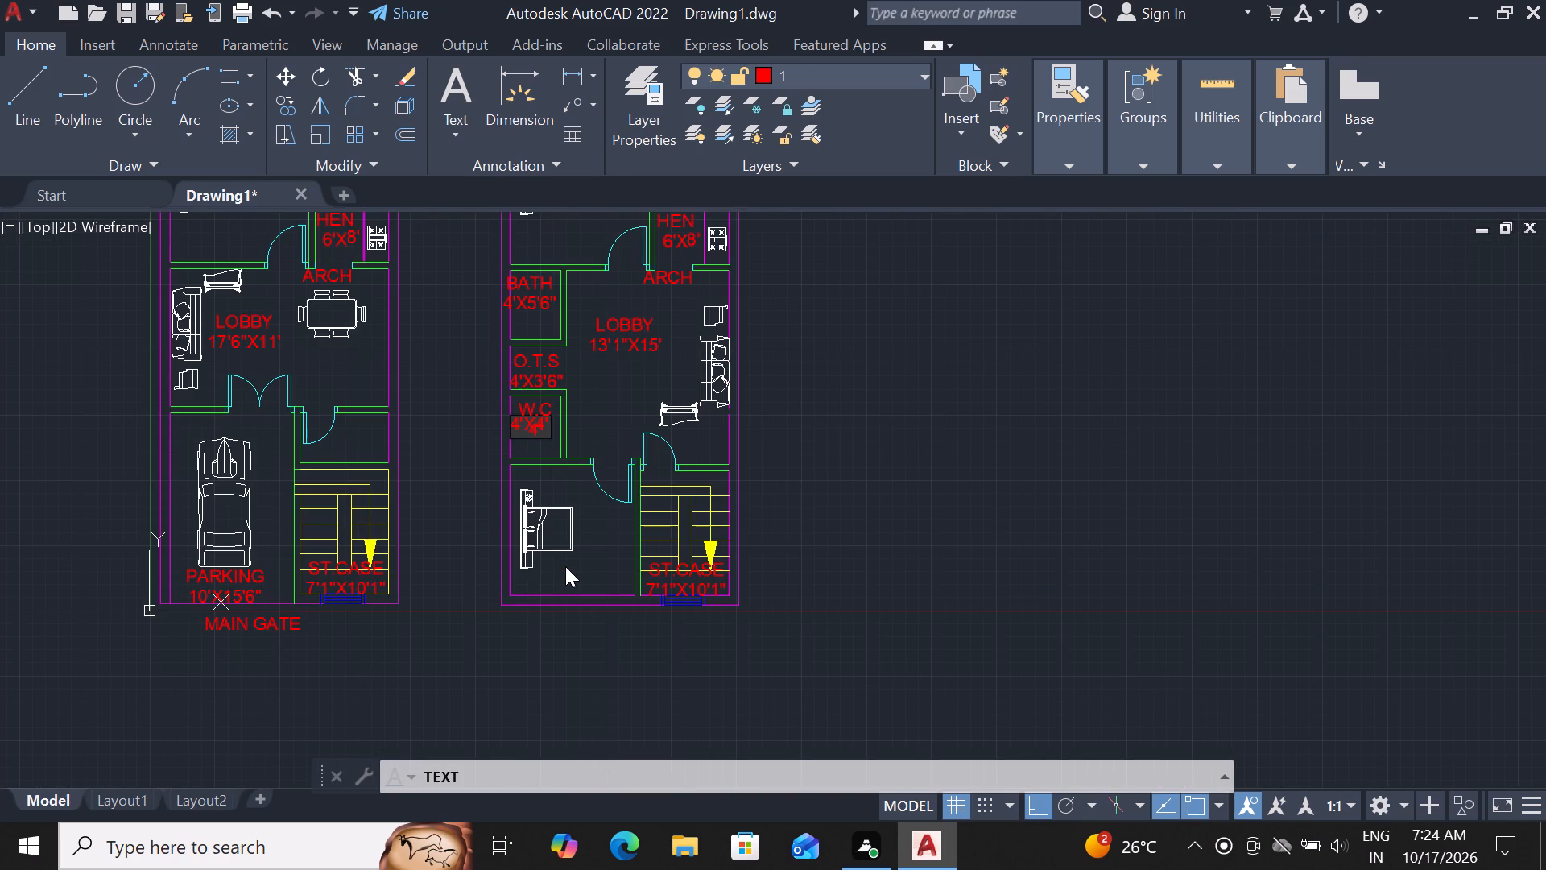
scroll(565, 576, "up", 1)
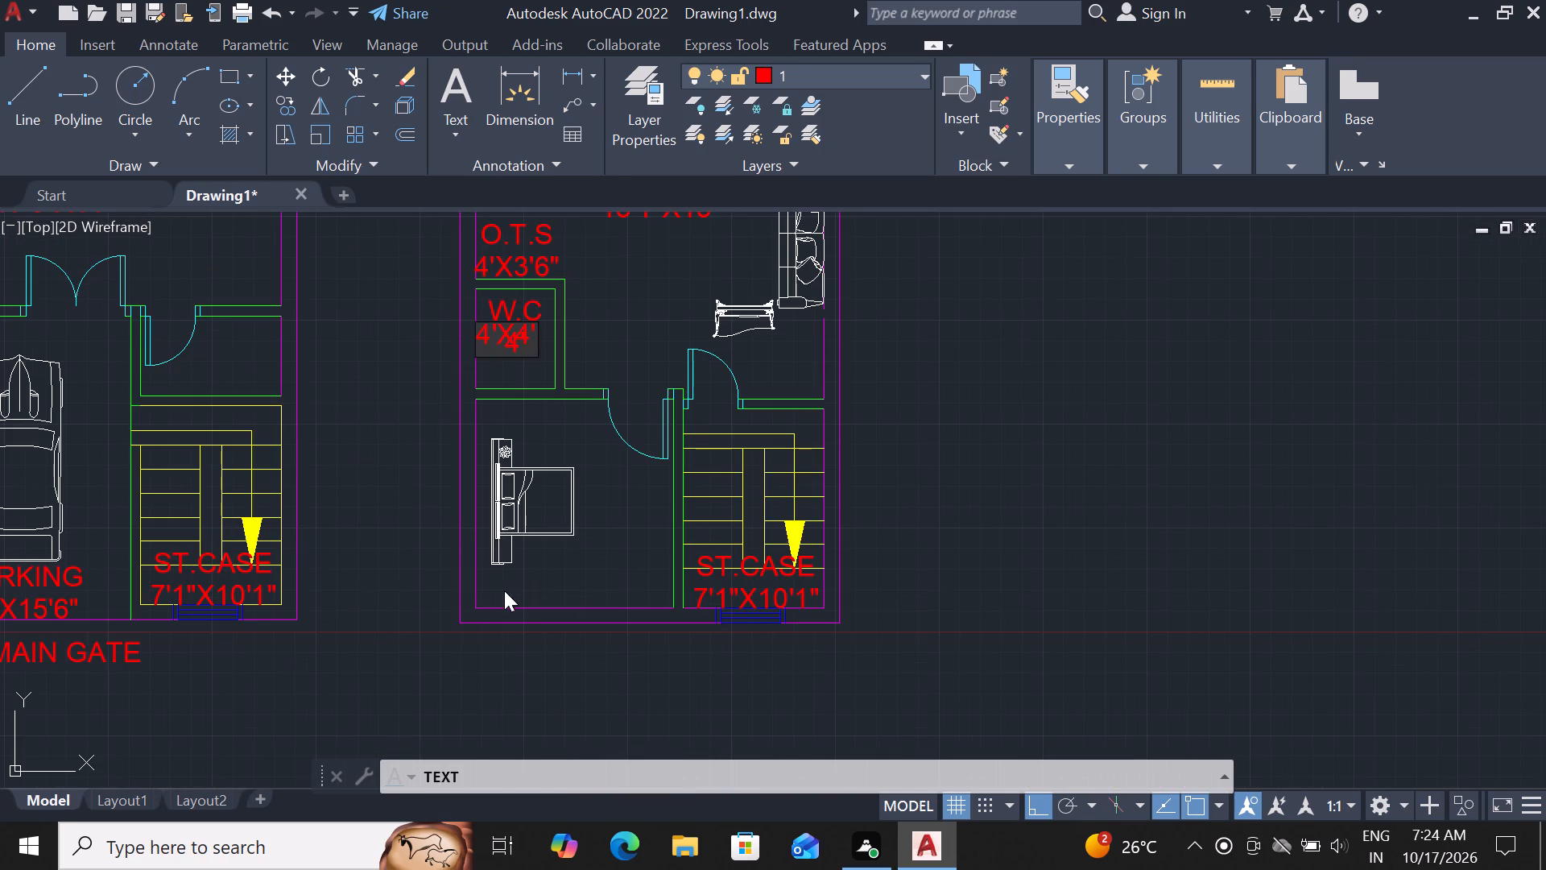
left_click(609, 512)
type("BE")
key("d")
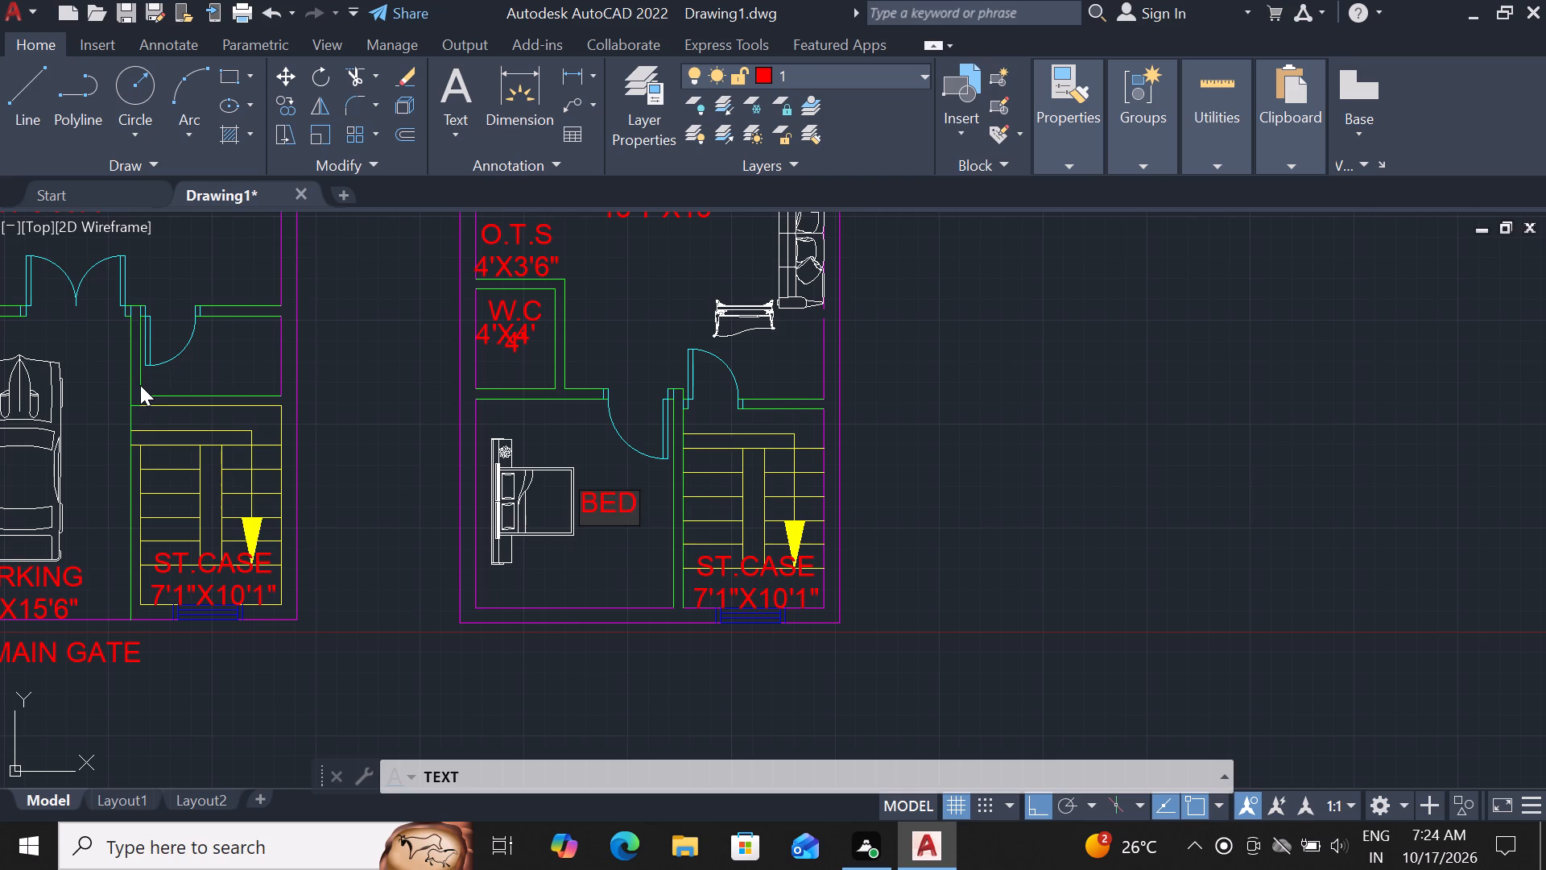
key("Return")
type("ROO")
key("m")
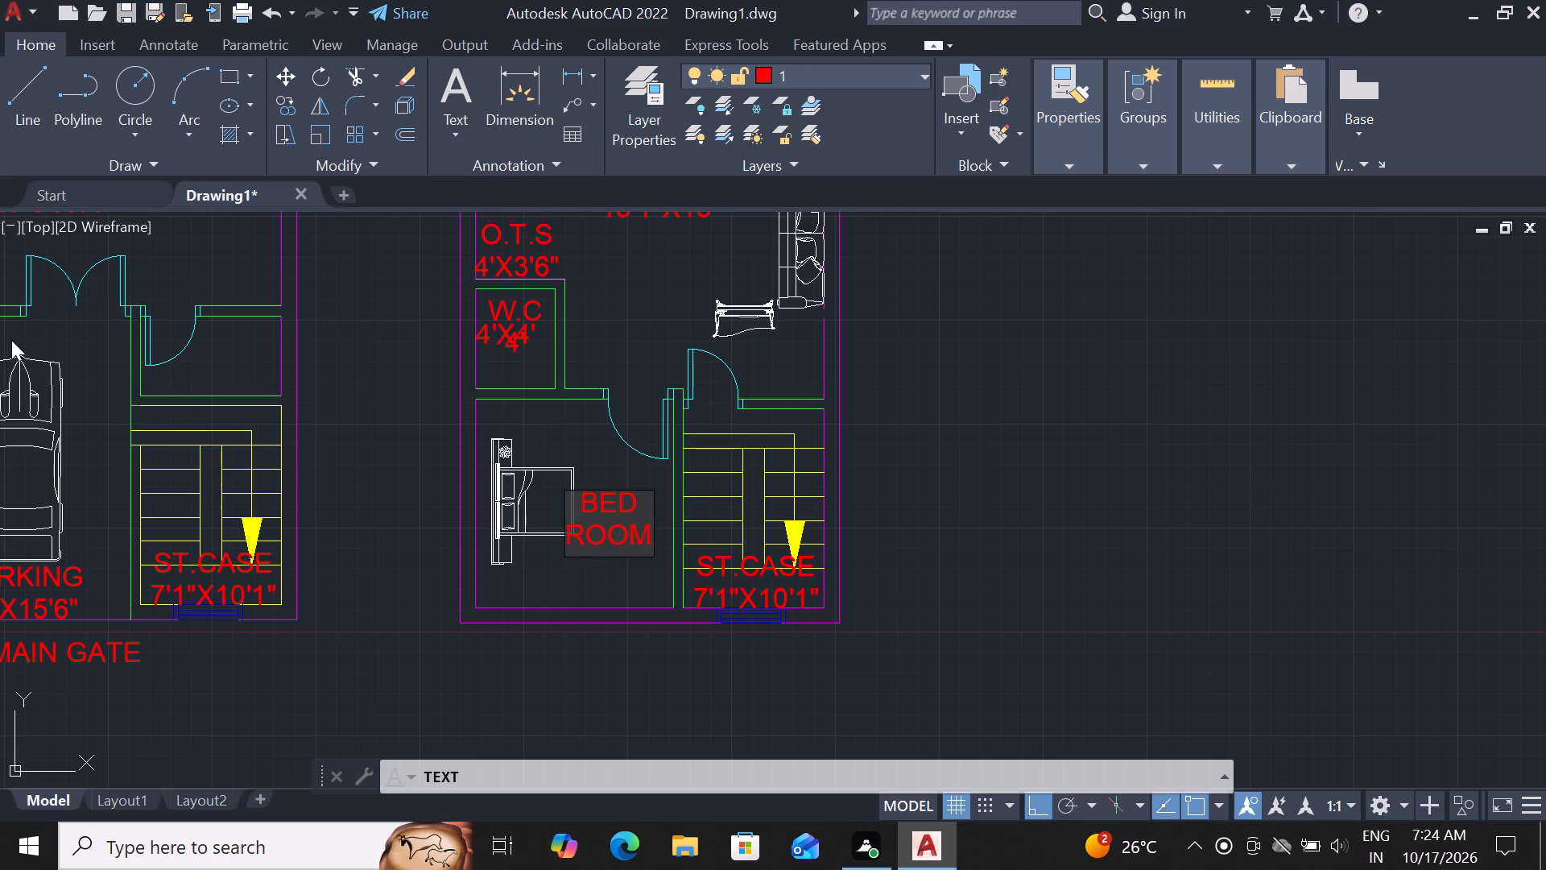
key("Return")
key("1")
type("0'")
key("x")
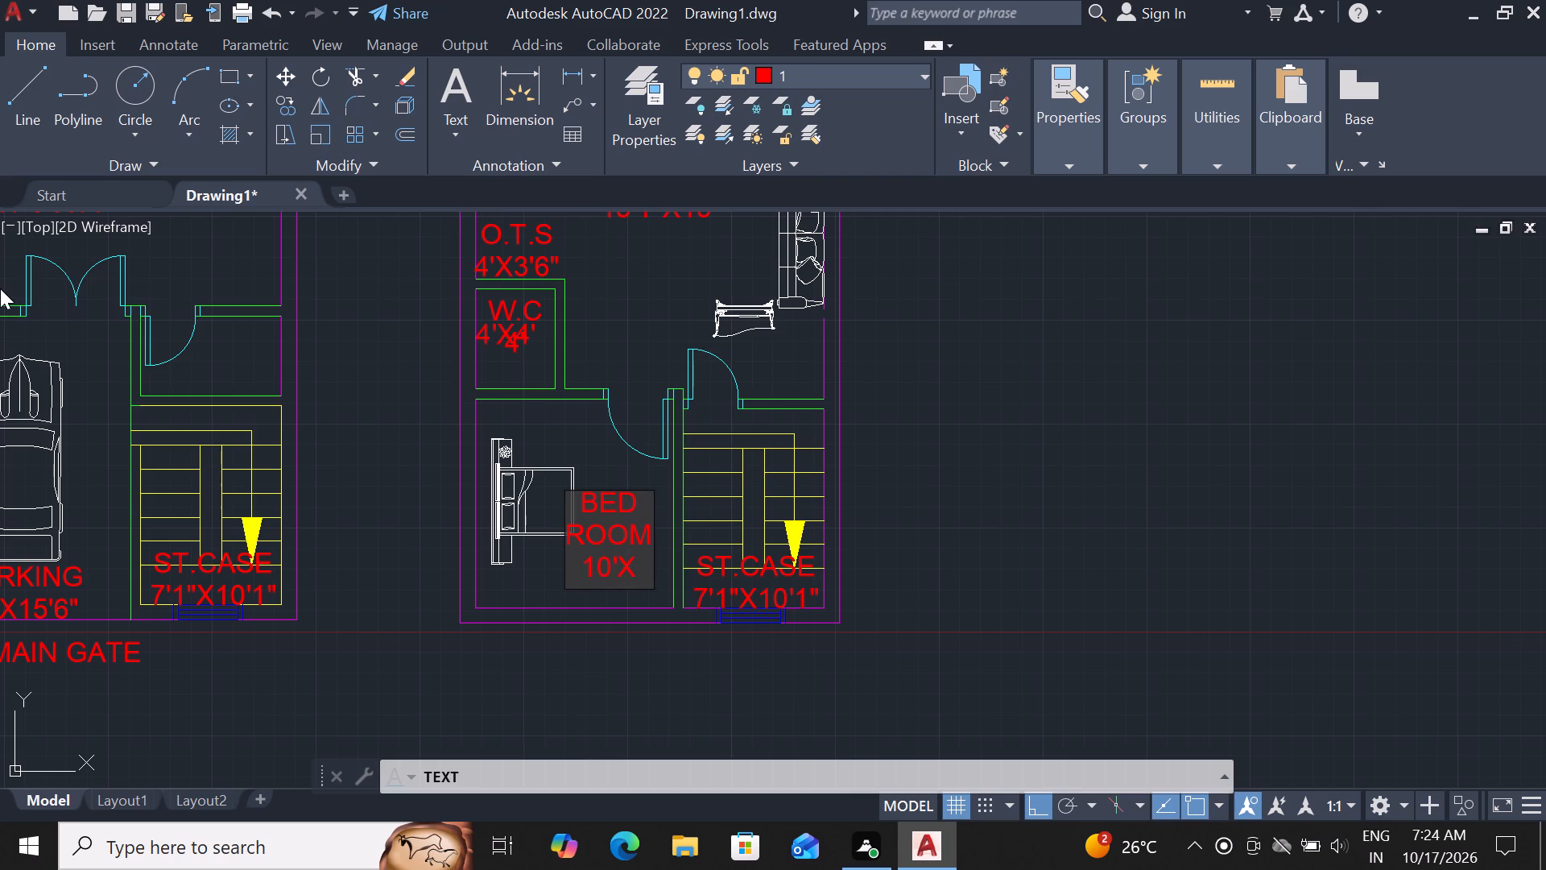
type("12")
key("apostrophe")
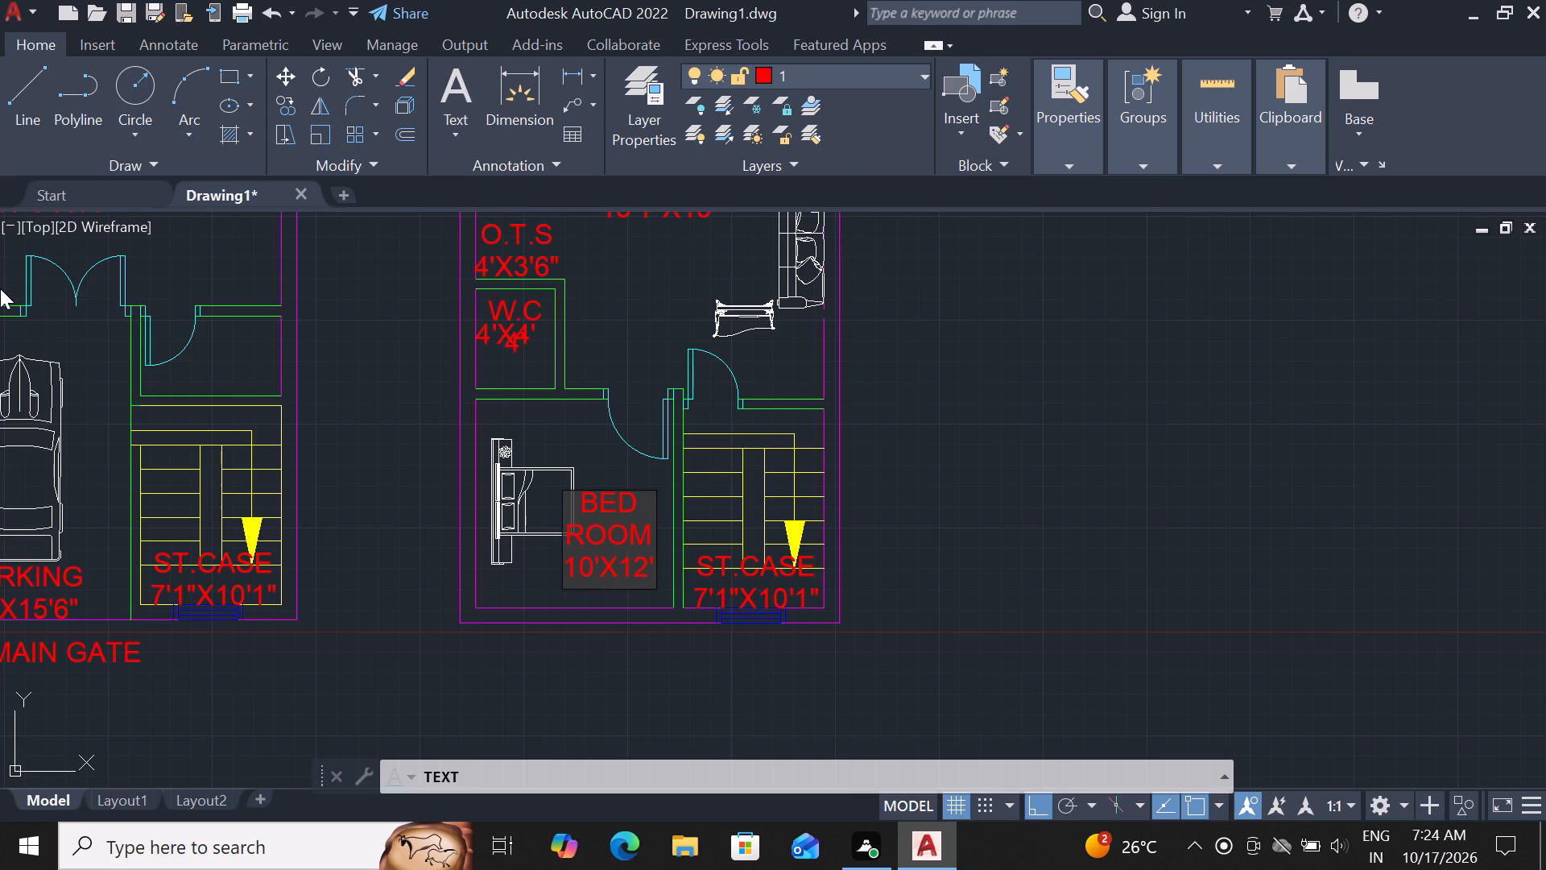
Label the area just below the second layout's front bedroom wall with the text 3' WIDE BALCONY.
scroll(0, 277, "down", 1)
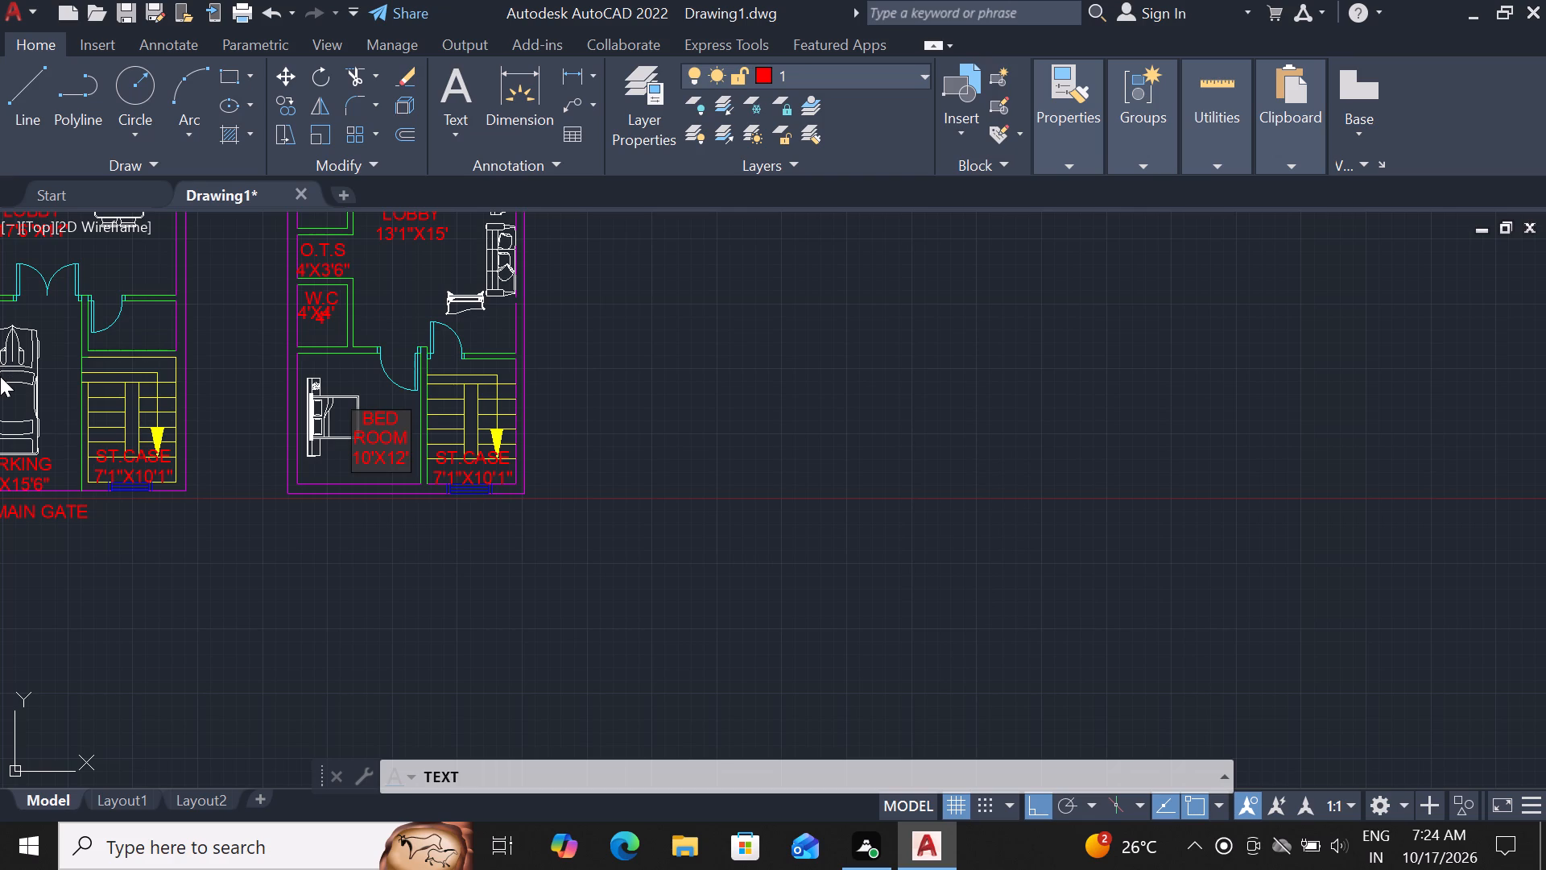
scroll(348, 503, "up", 1)
left_click(361, 503)
left_click(360, 526)
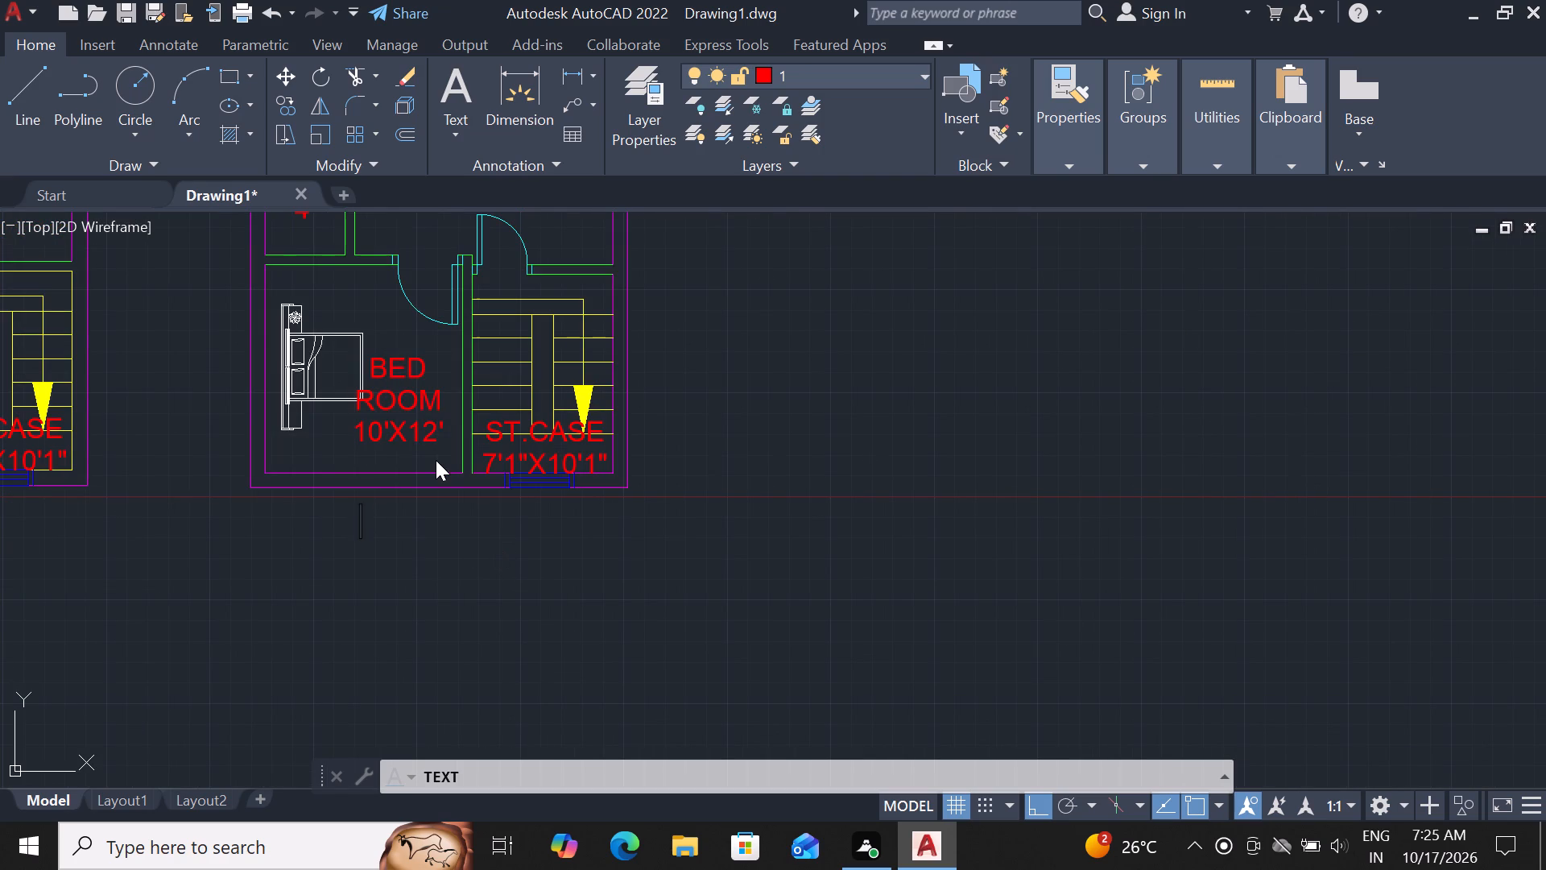
key("3")
key("apostrophe")
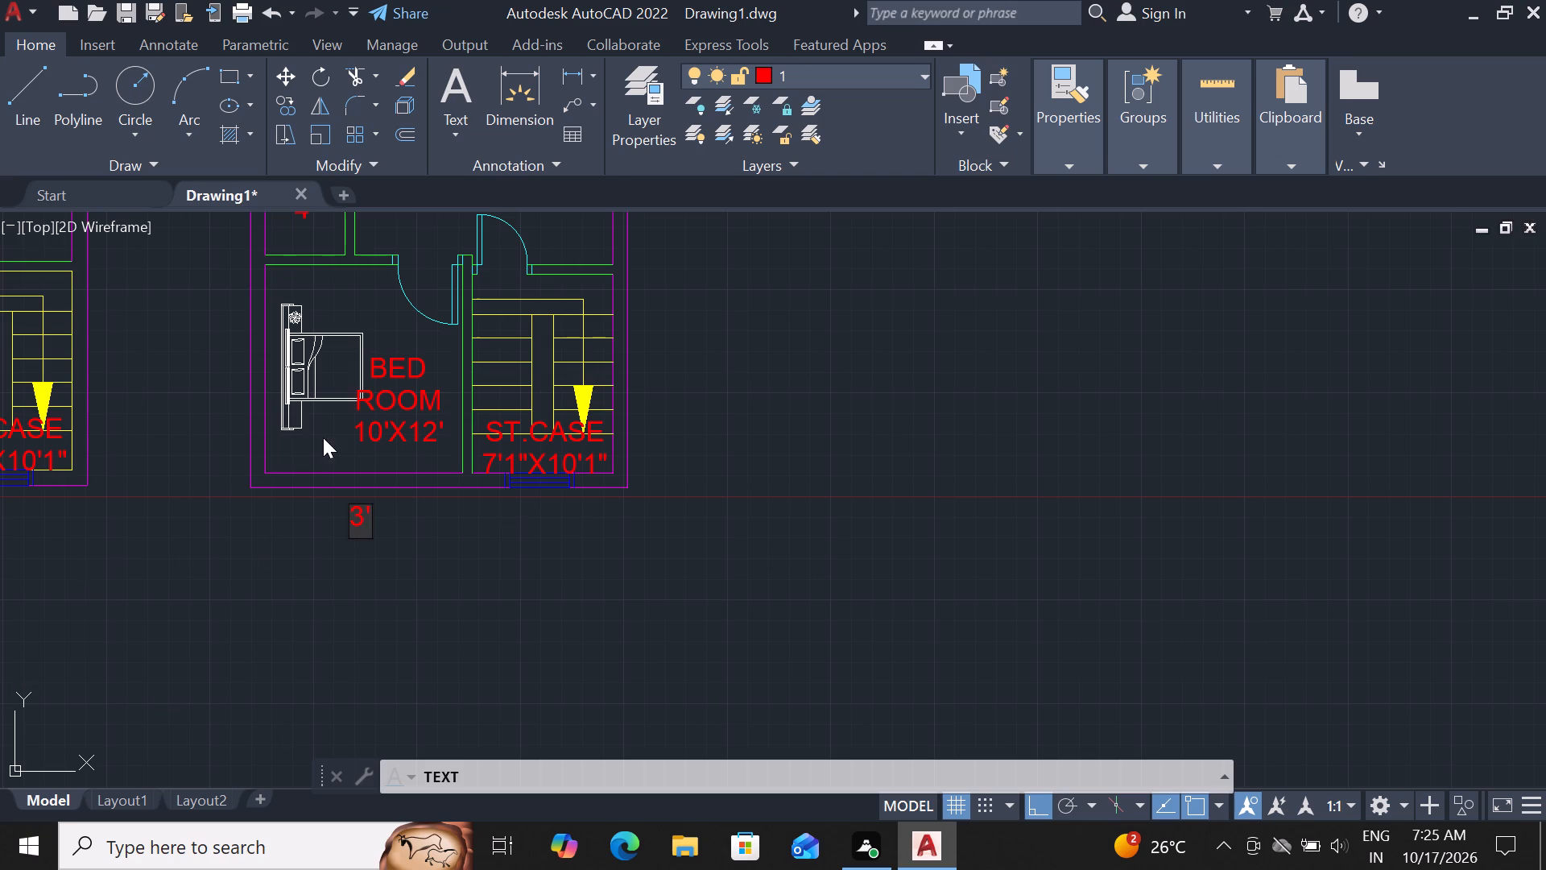
scroll(323, 437, "up", 2)
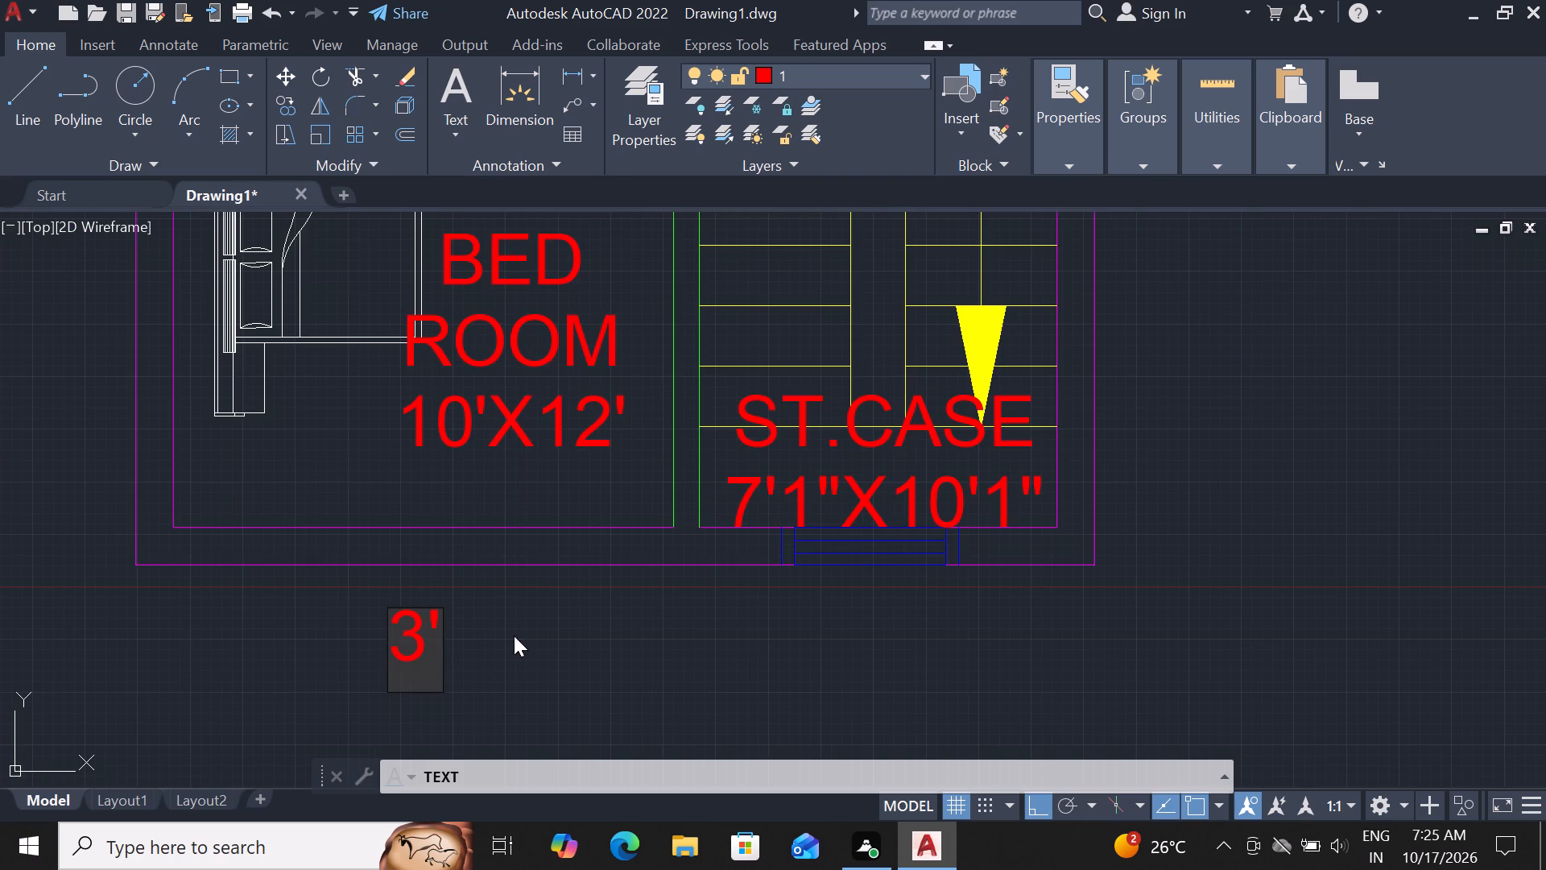
key("space")
type("WIDE")
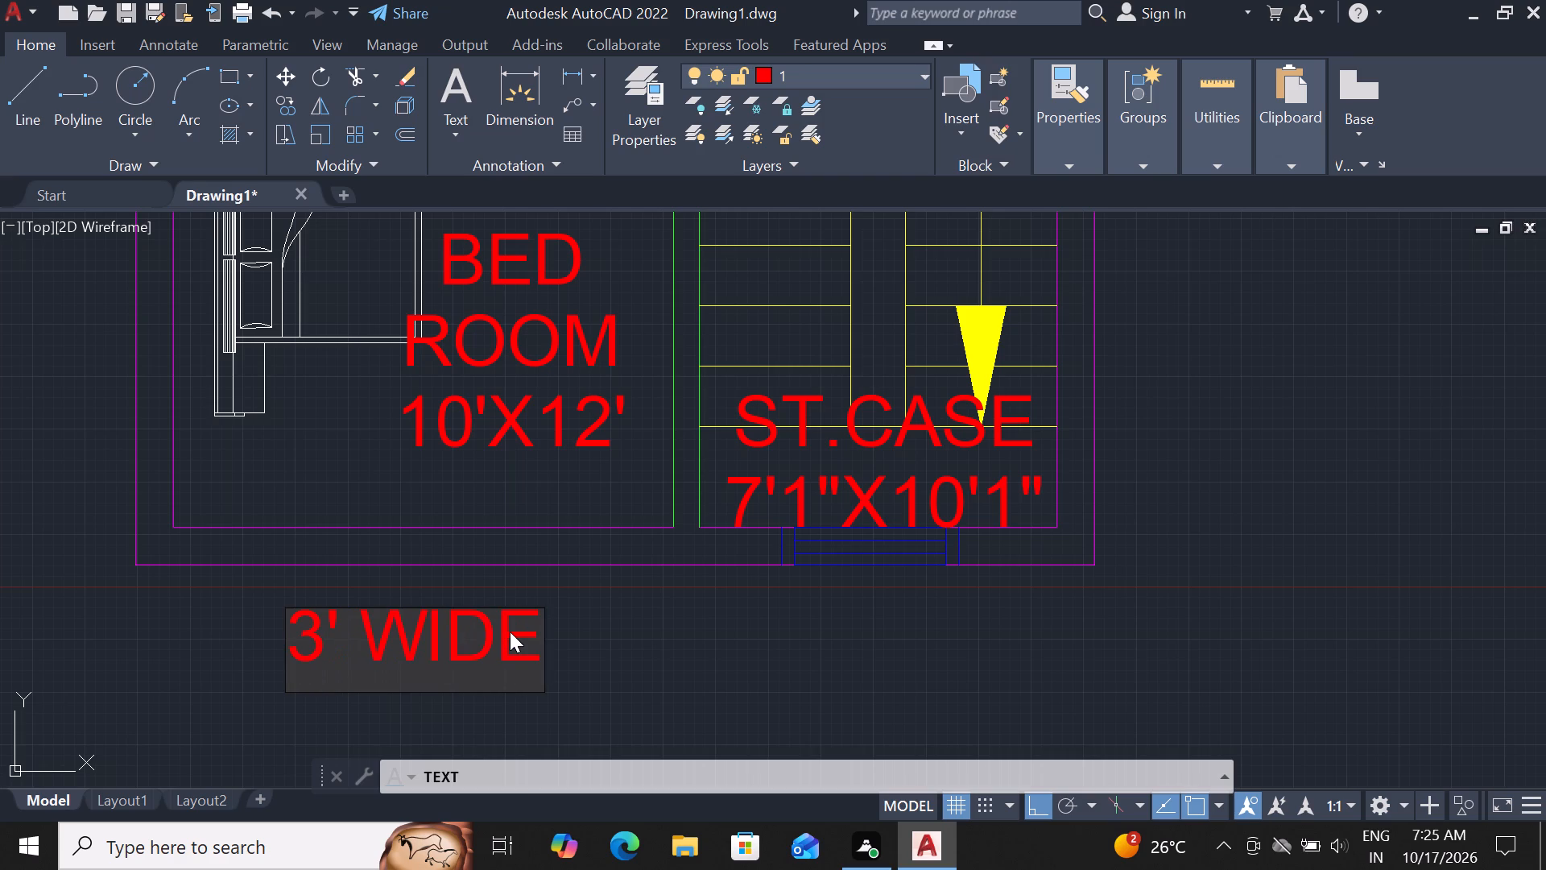
type("BALCO")
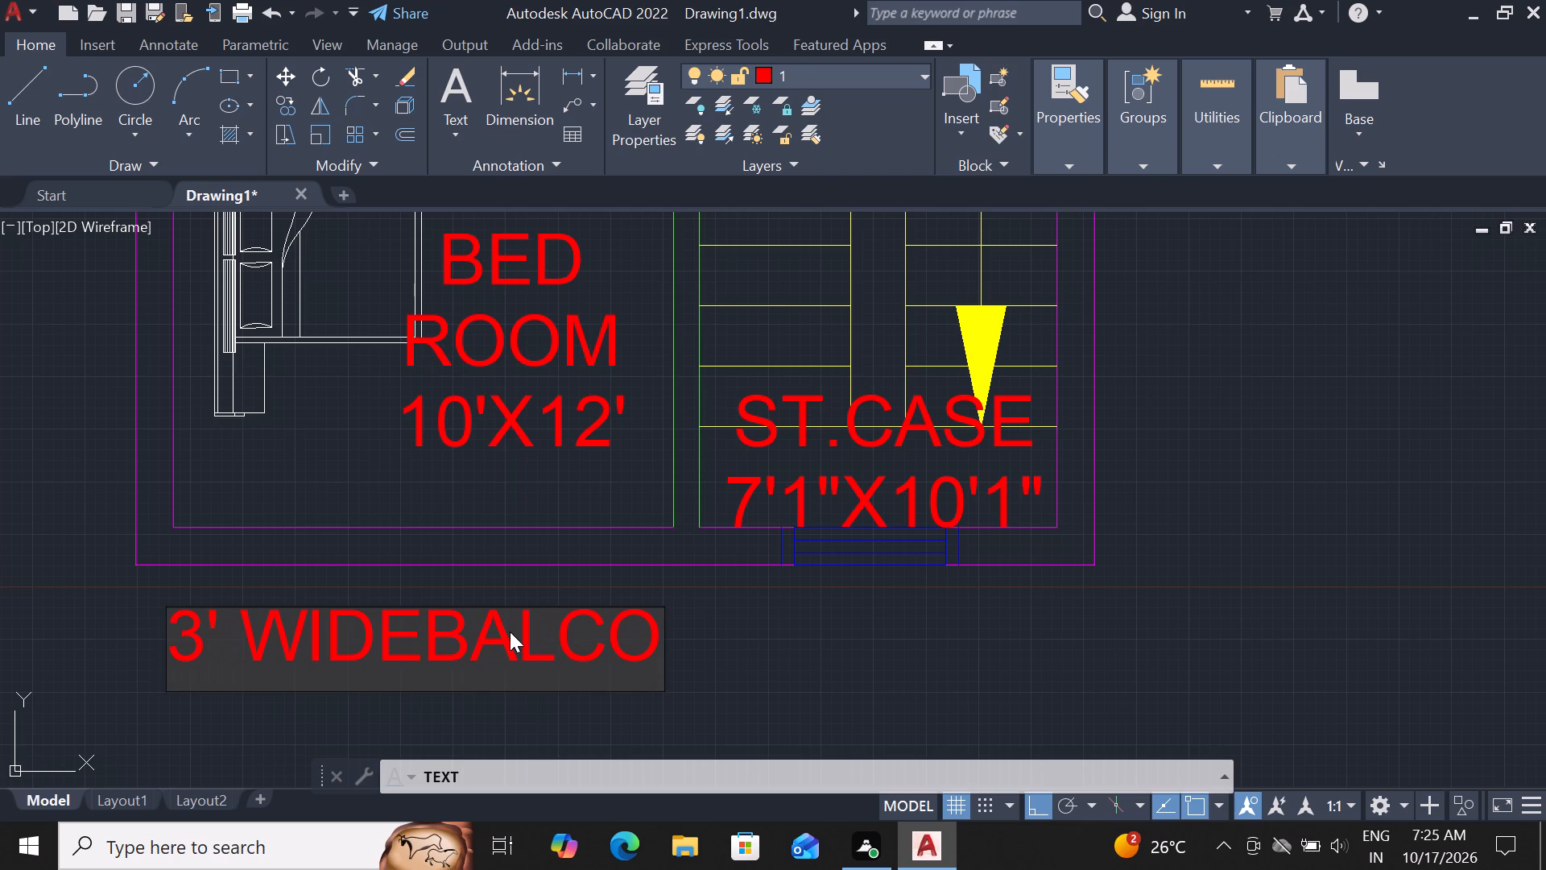
type("NY")
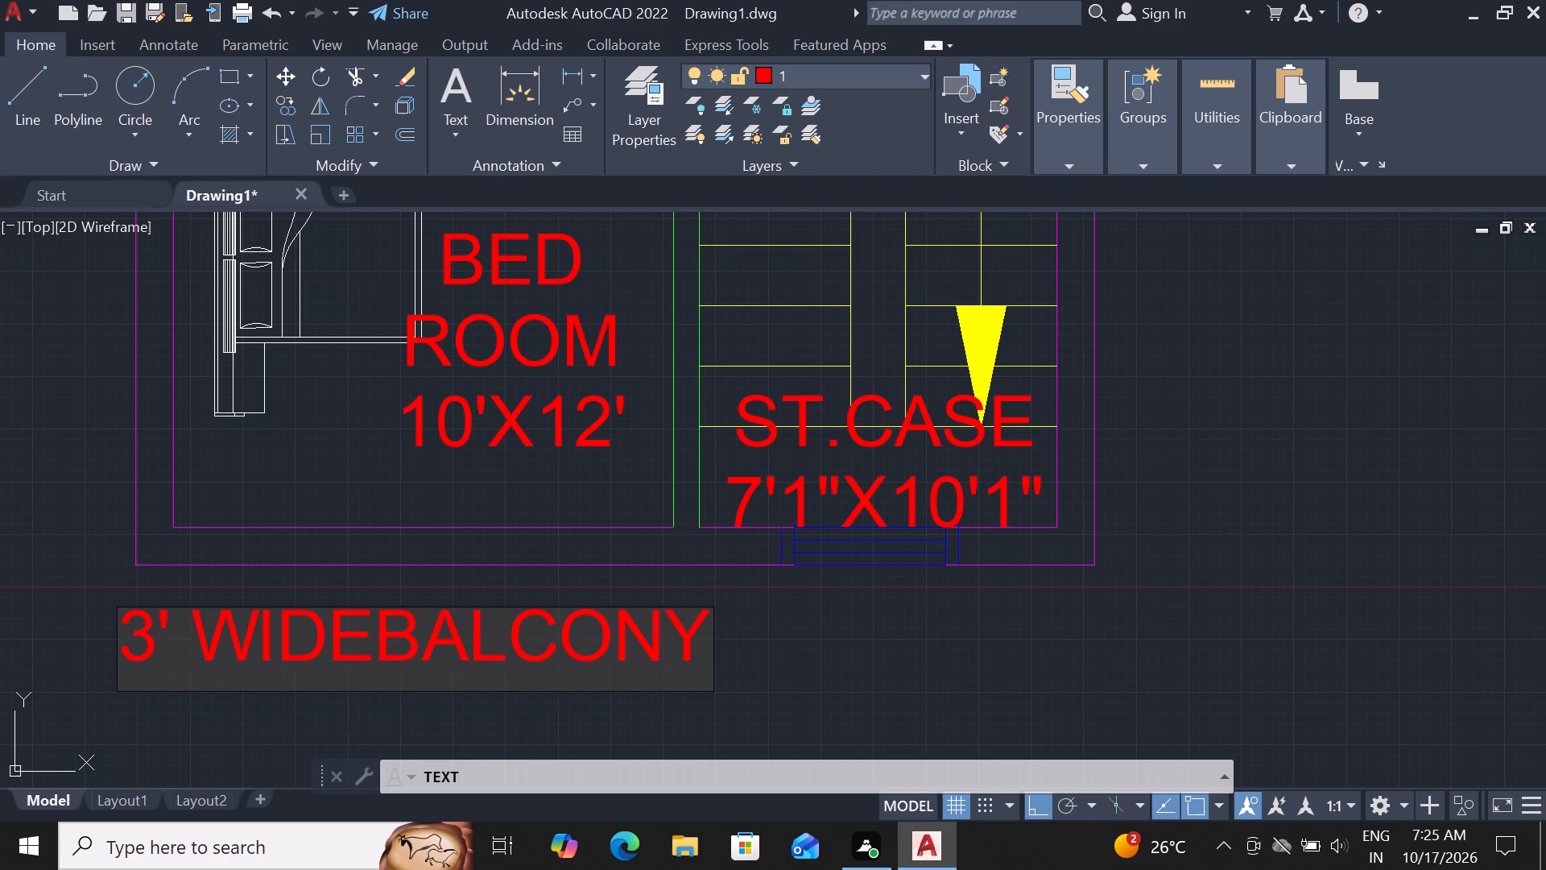
left_click(373, 636)
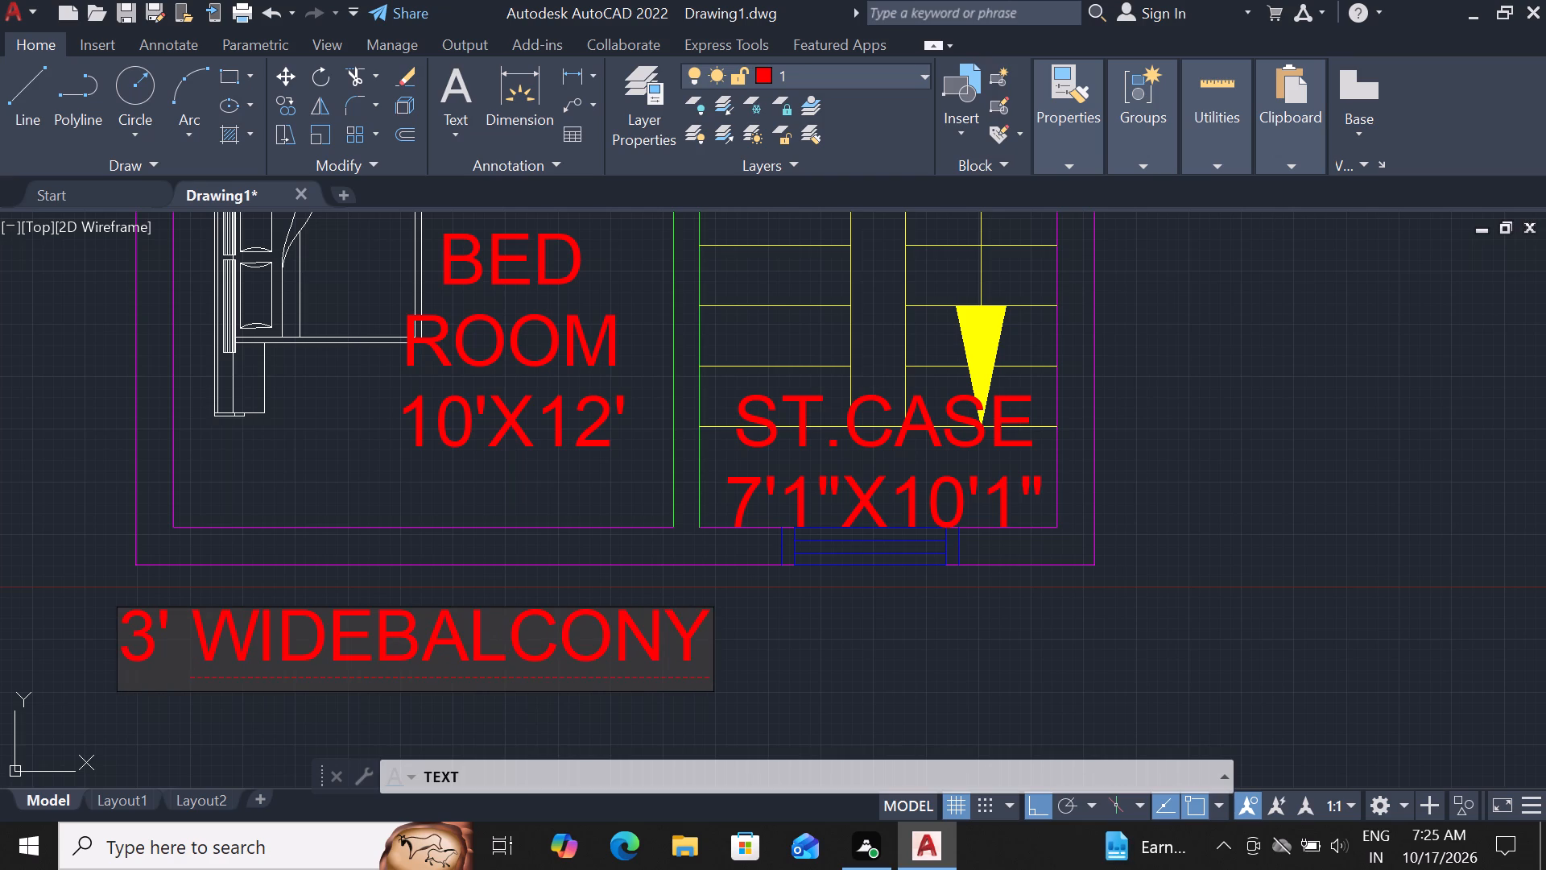
key("space")
scroll(479, 640, "down", 2)
Label the second layout's staircase landing with DN at its west end and UP at its east end.
left_click(615, 625)
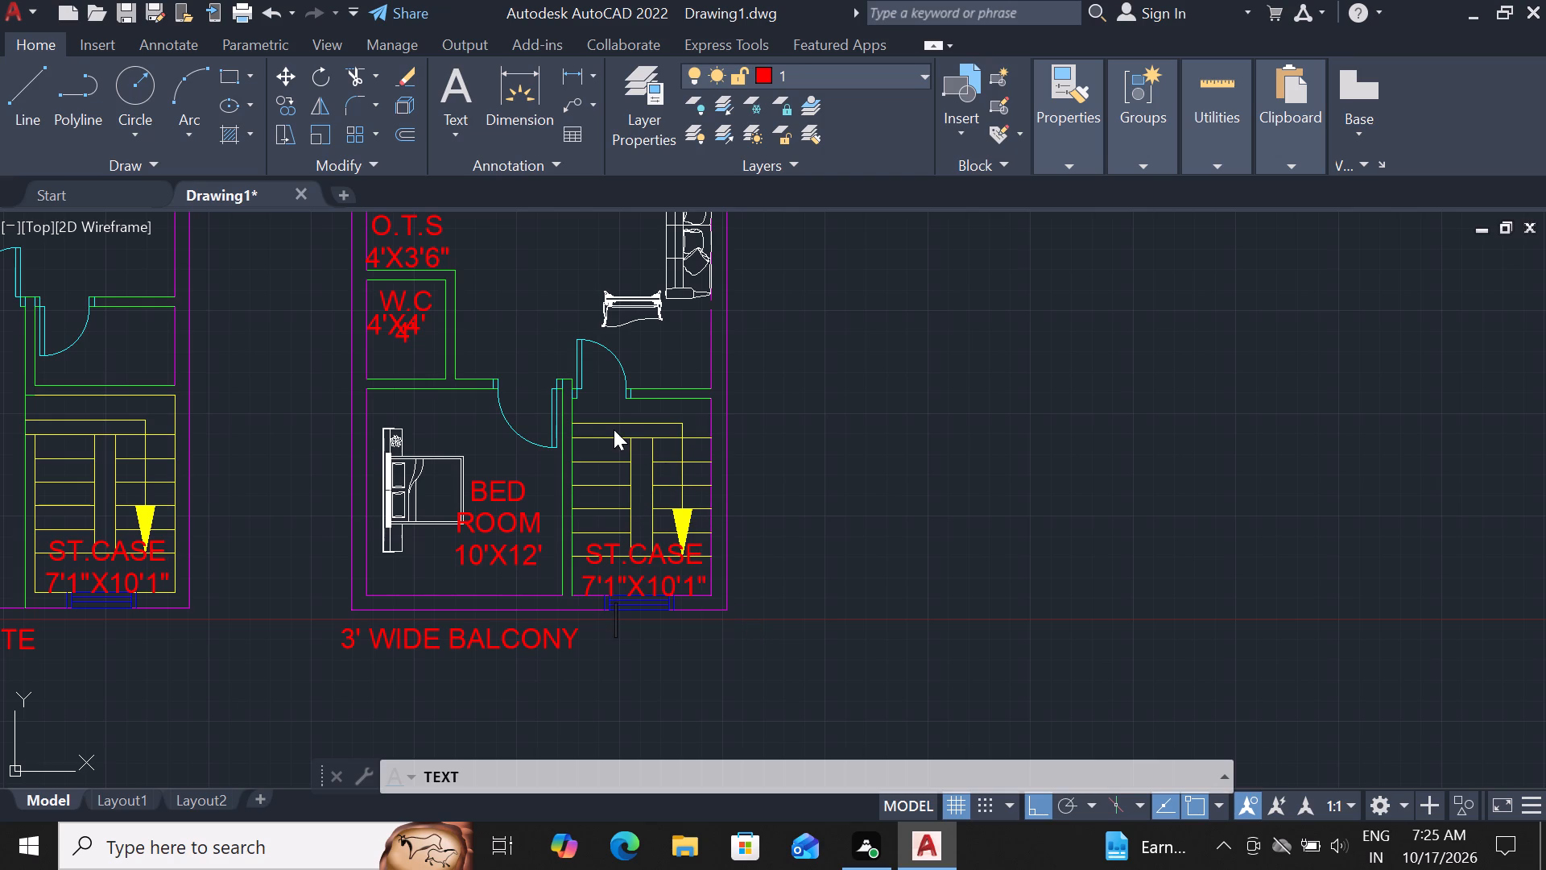
scroll(614, 429, "up", 1)
left_click(634, 413)
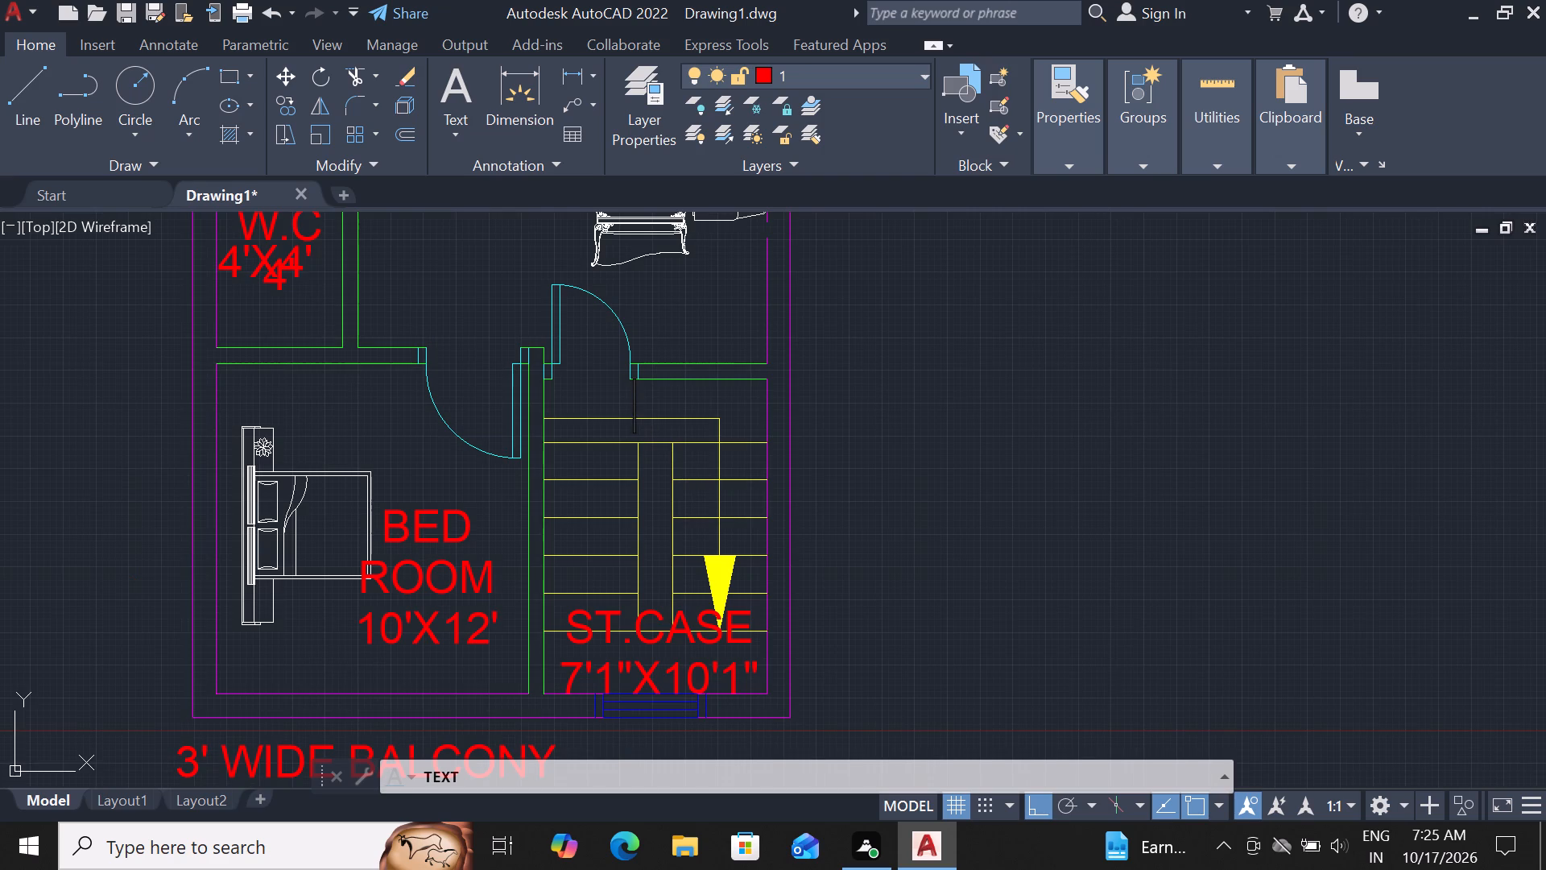
left_click(584, 428)
key("d")
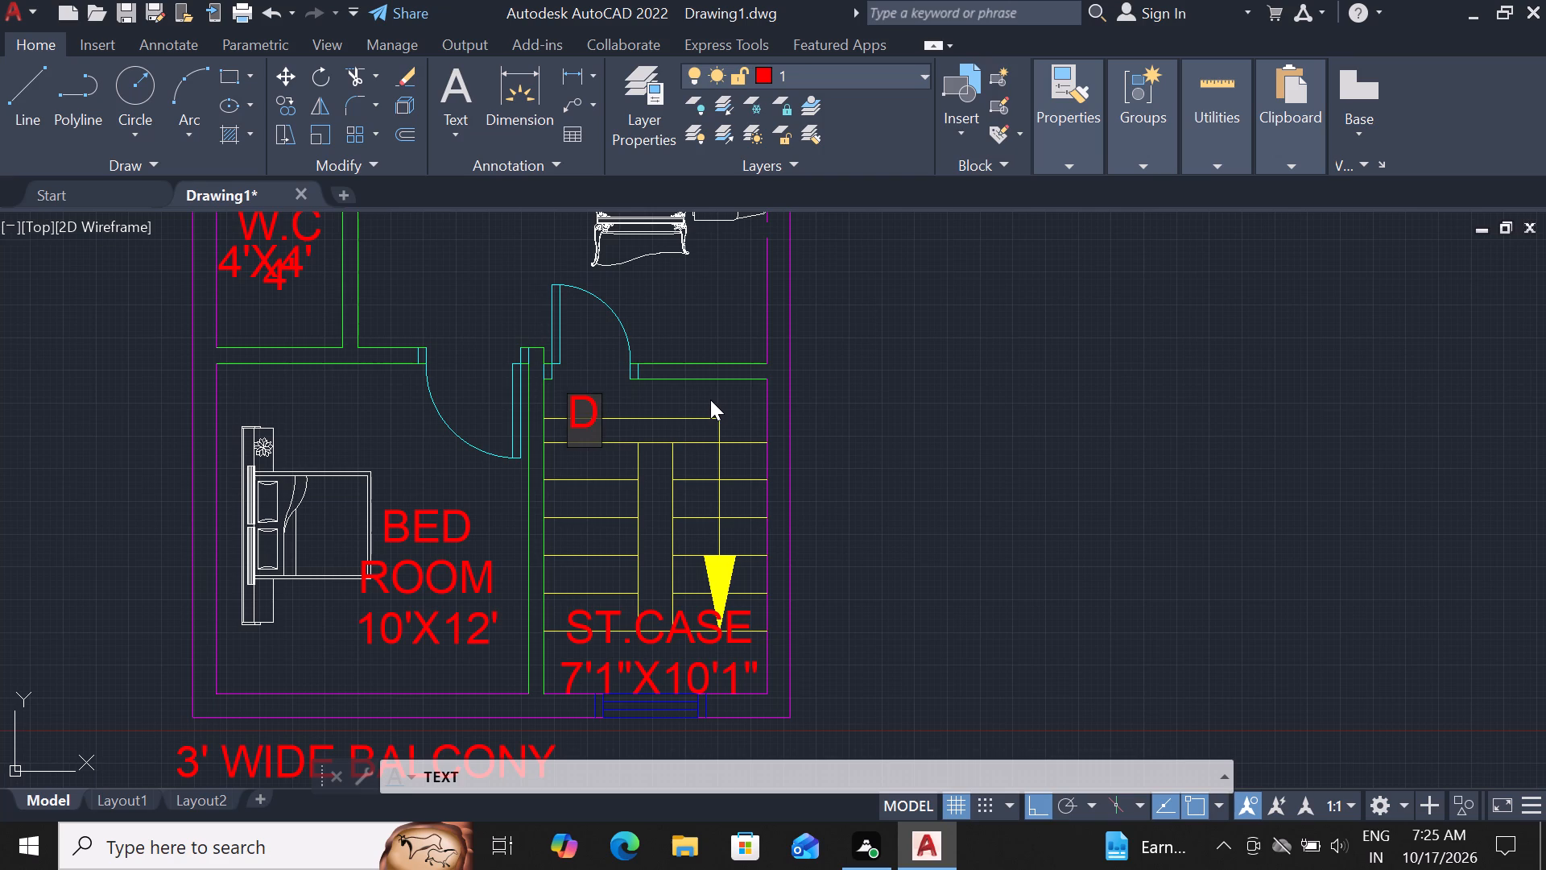
key("n")
left_click(694, 401)
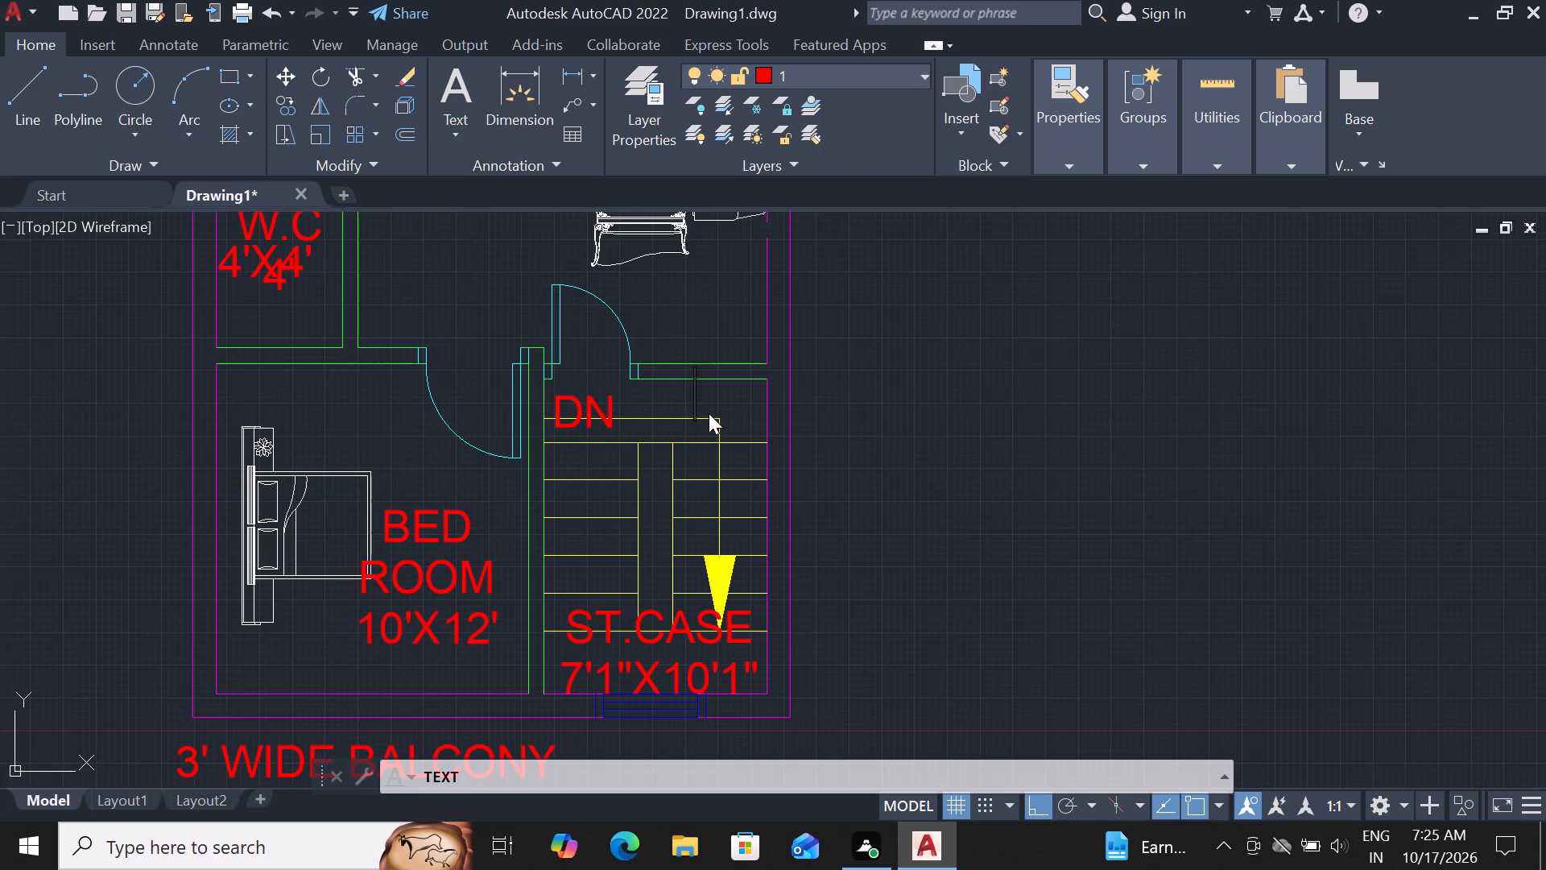
left_click(704, 415)
type("UP")
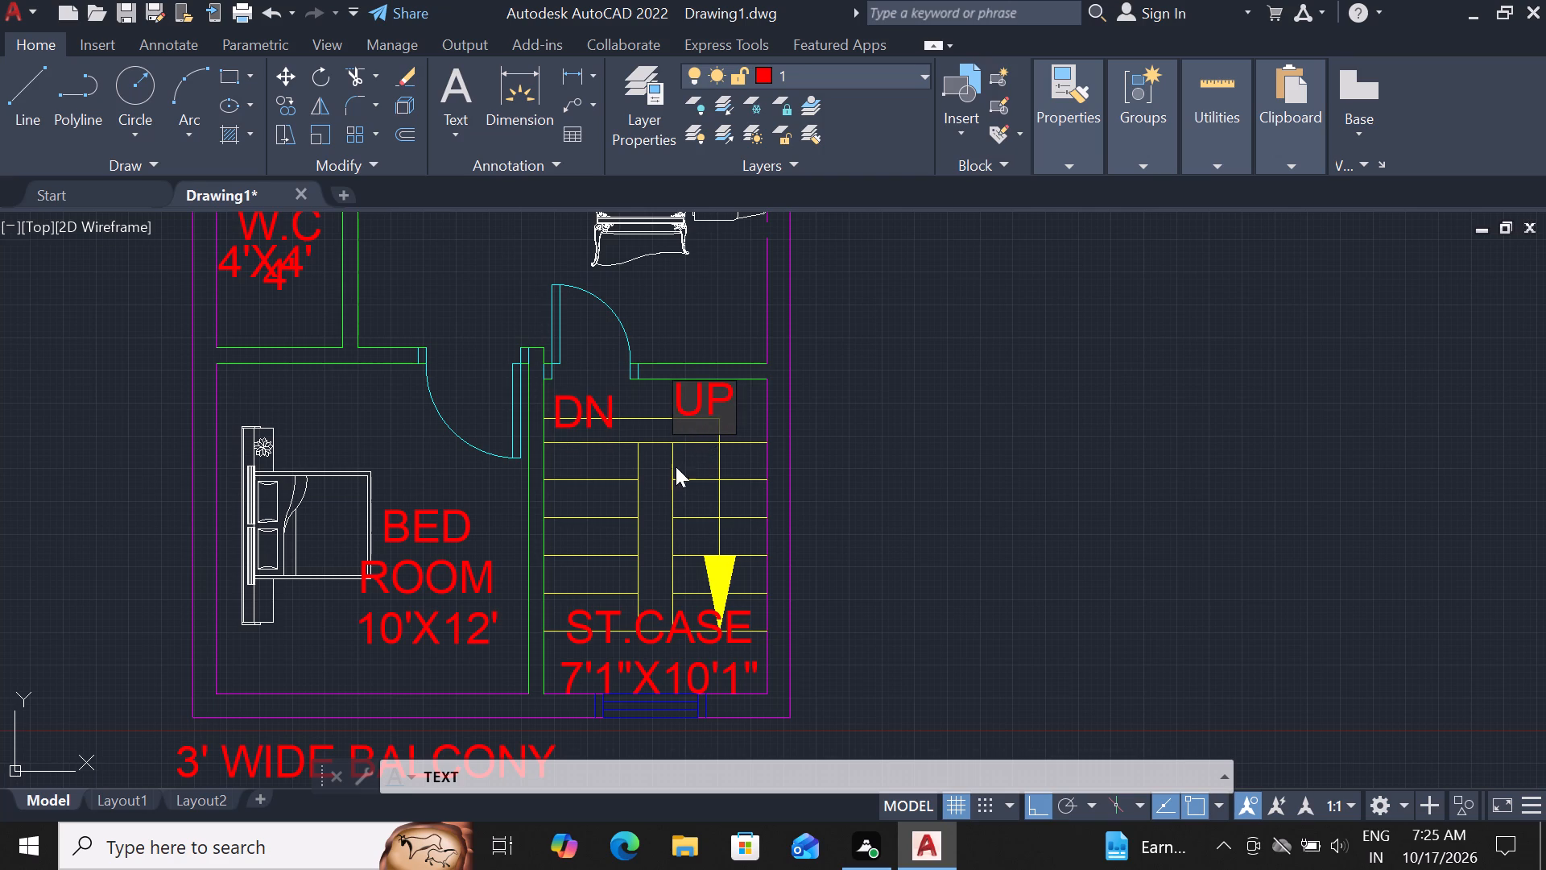
left_click(858, 350)
key("Escape")
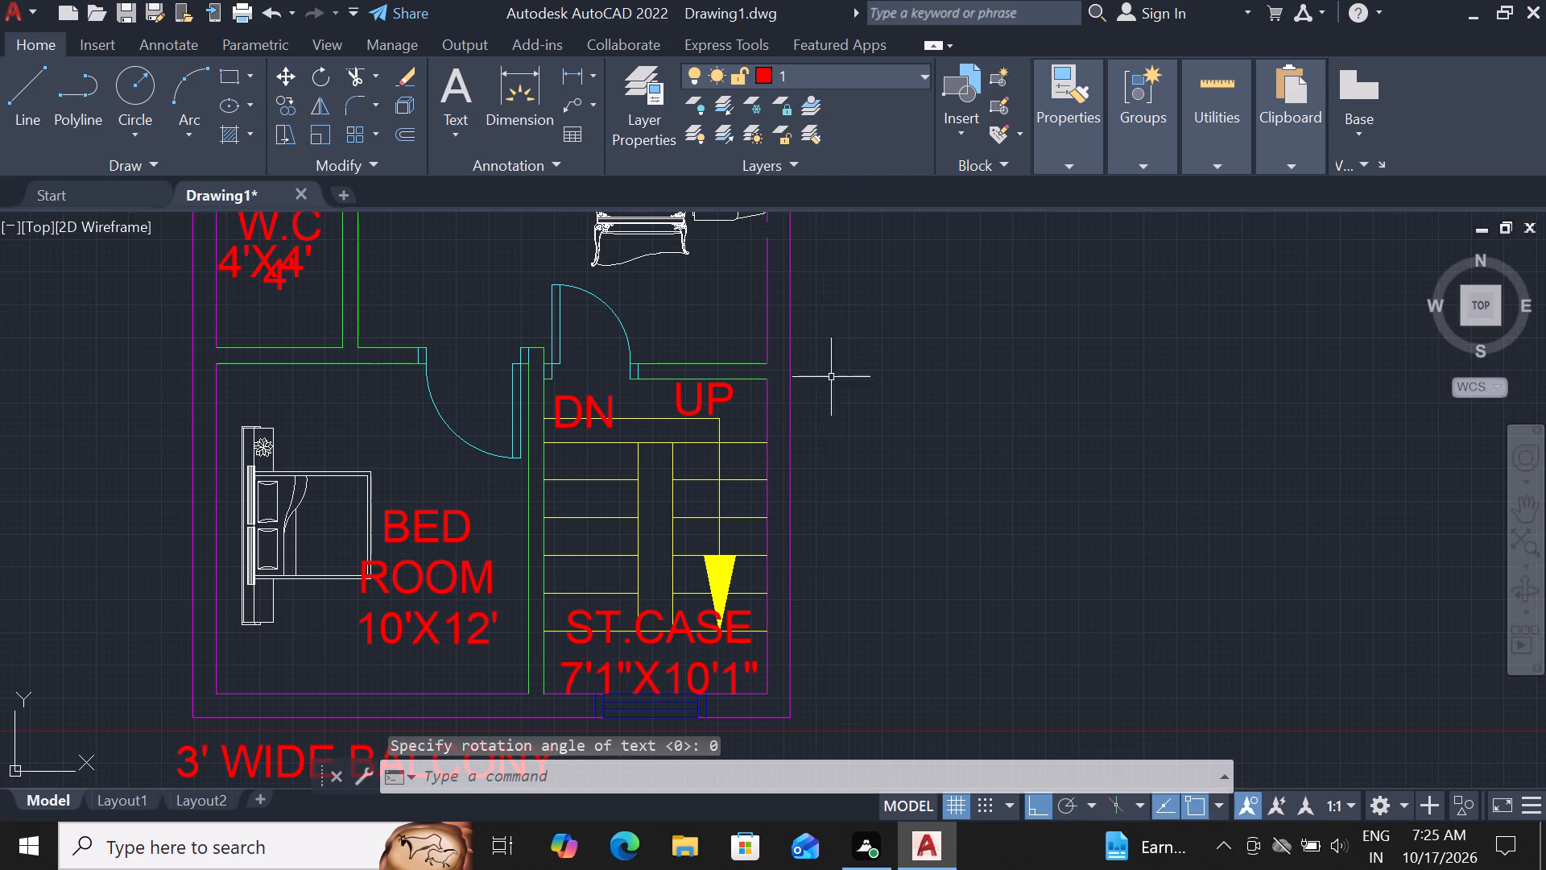
Move the 3' WIDE BALCONY label horizontally east so it sits roughly centred below the second layout's front wall.
scroll(828, 382, "down", 2)
scroll(639, 538, "up", 2)
left_click(639, 530)
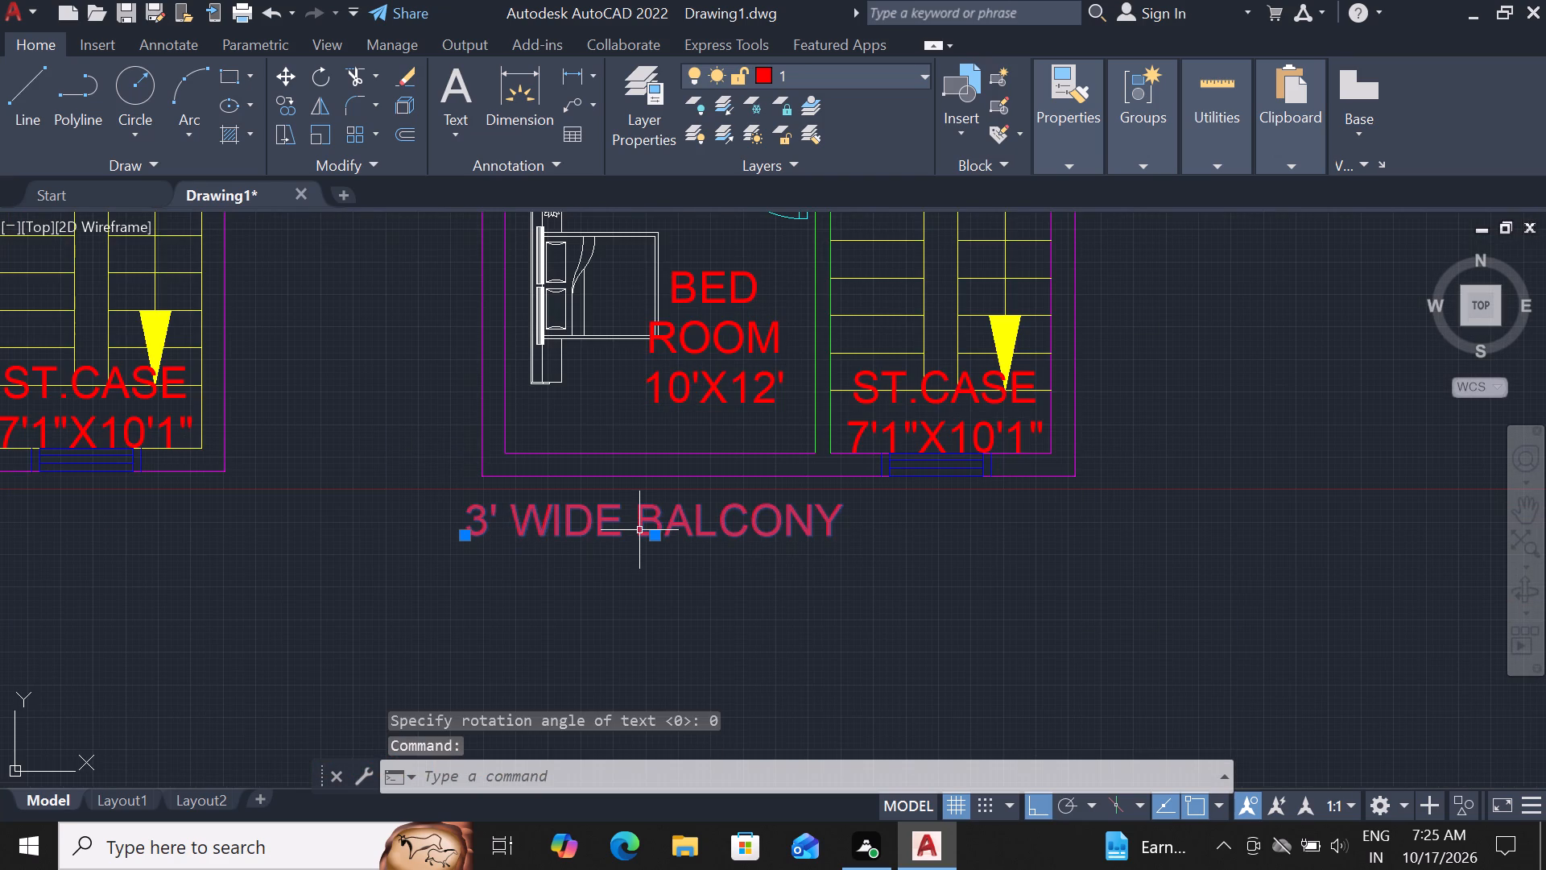
type("M")
key("space")
left_click(639, 530)
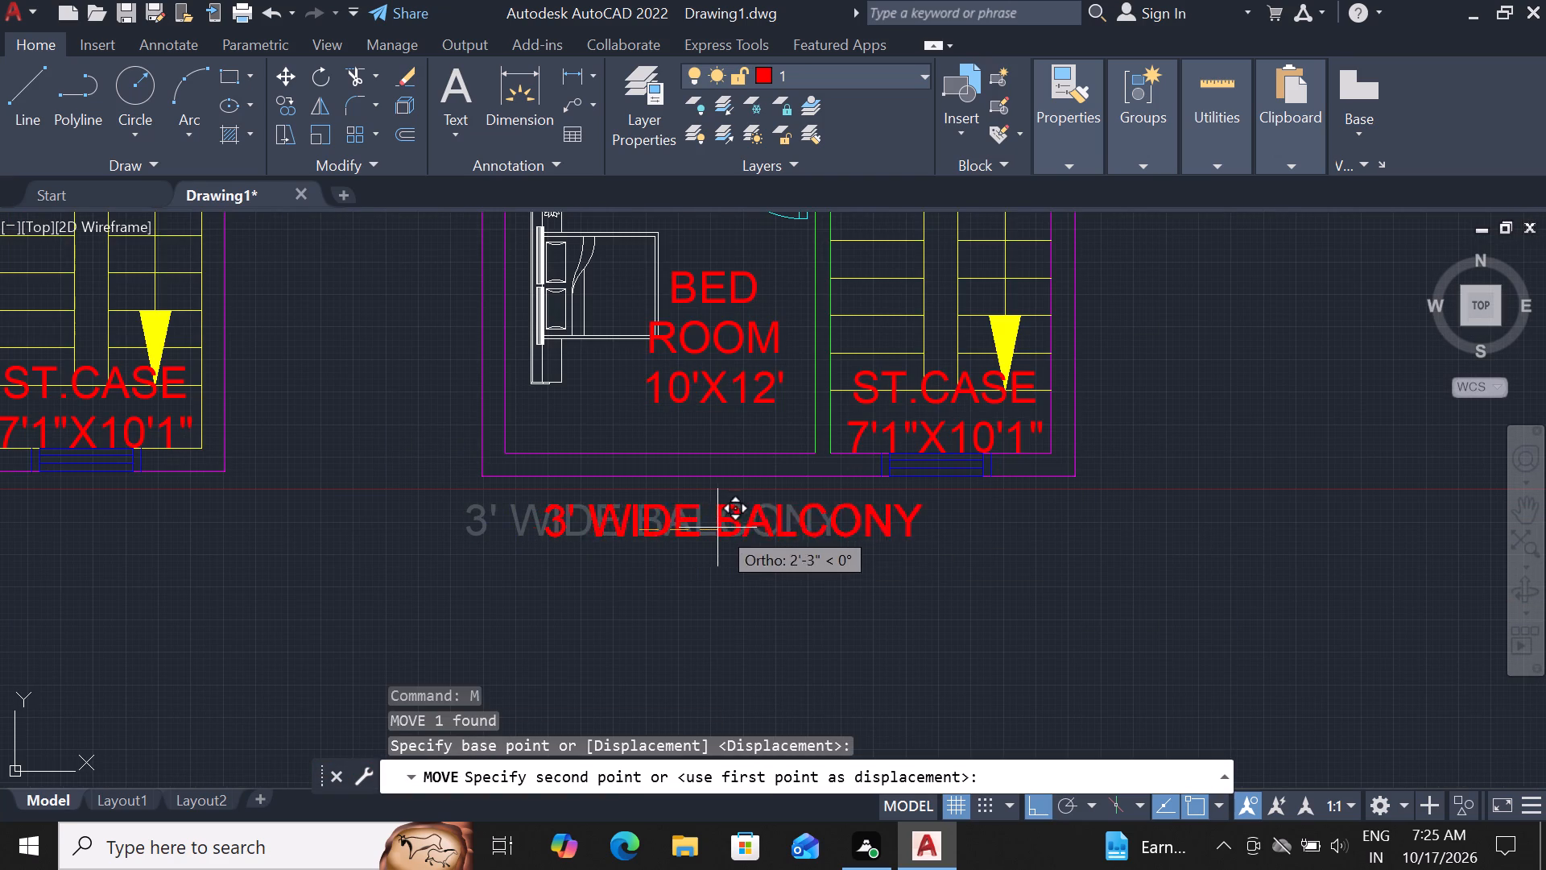
left_click(794, 520)
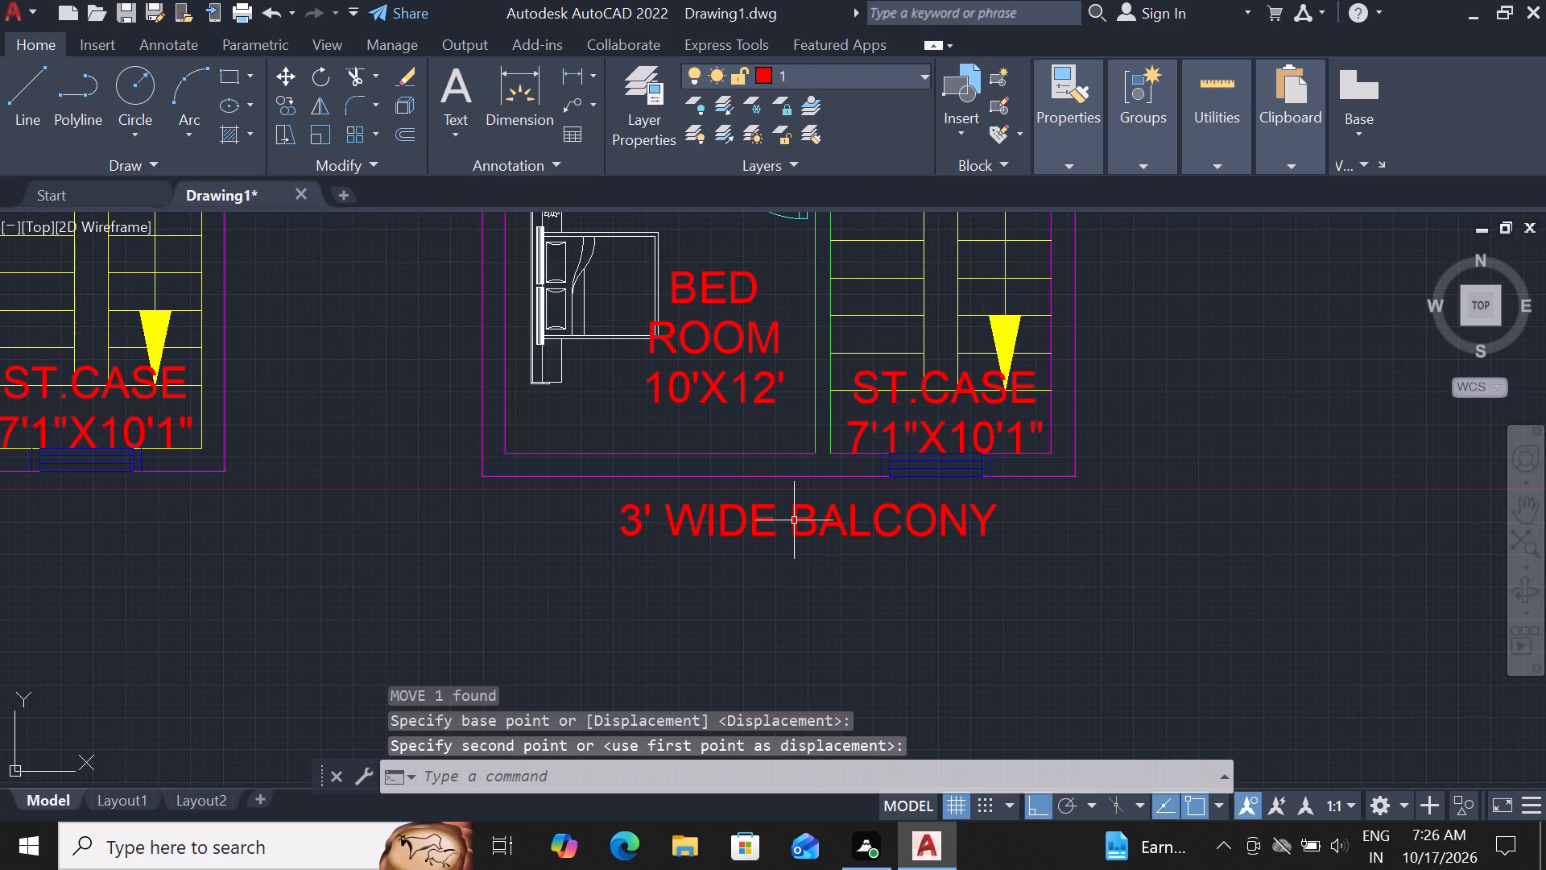
Explode the second layout's outer wall outline into separate lines.
left_click(770, 475)
type("X")
key("space")
key("space")
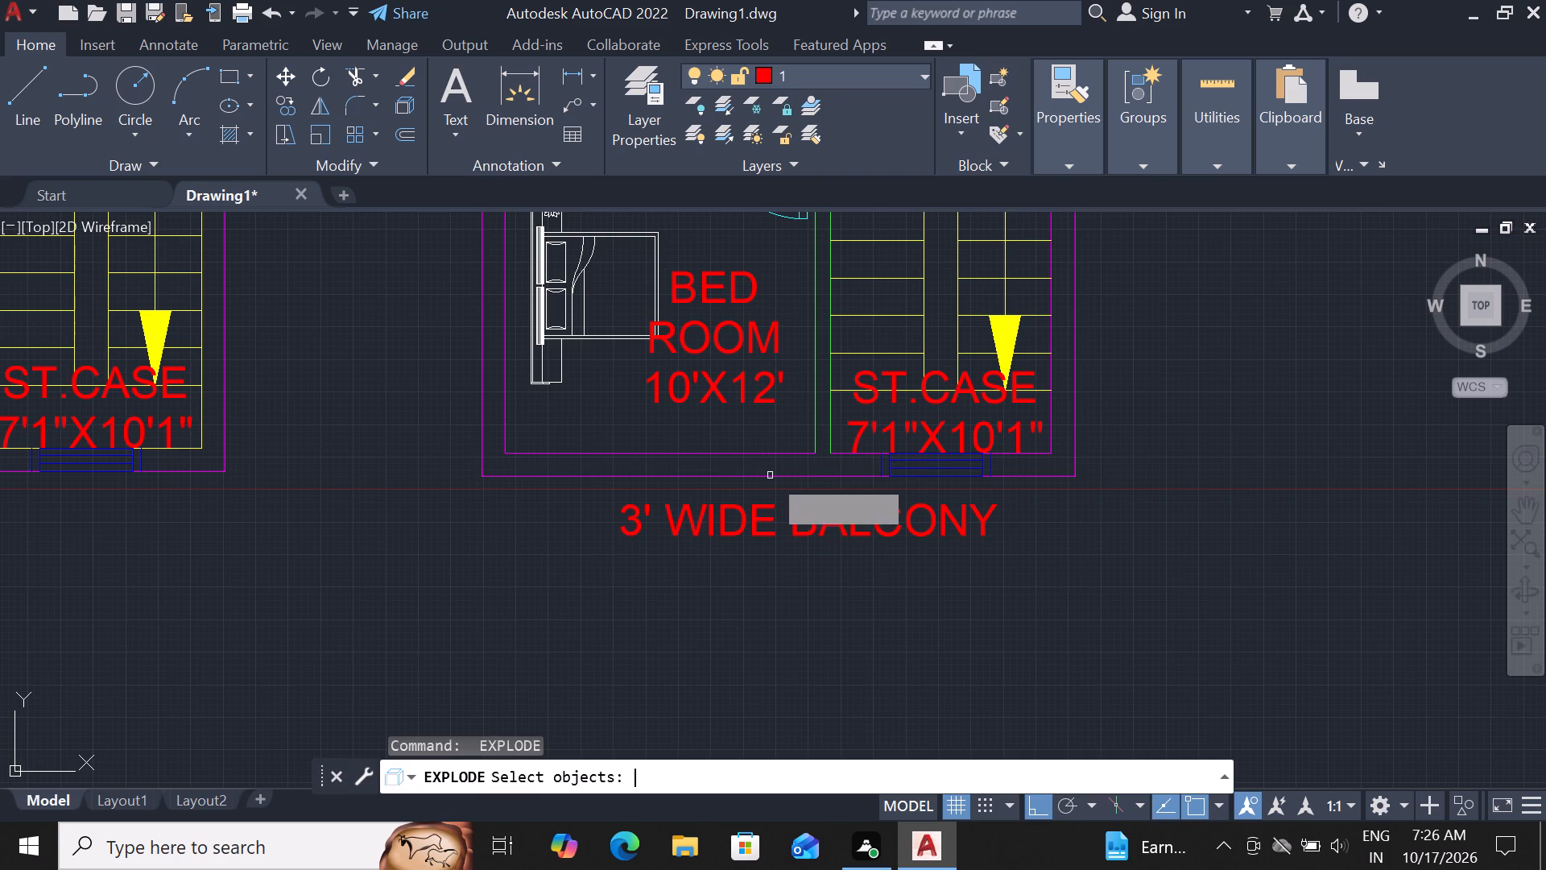
left_click(770, 475)
left_click(762, 478)
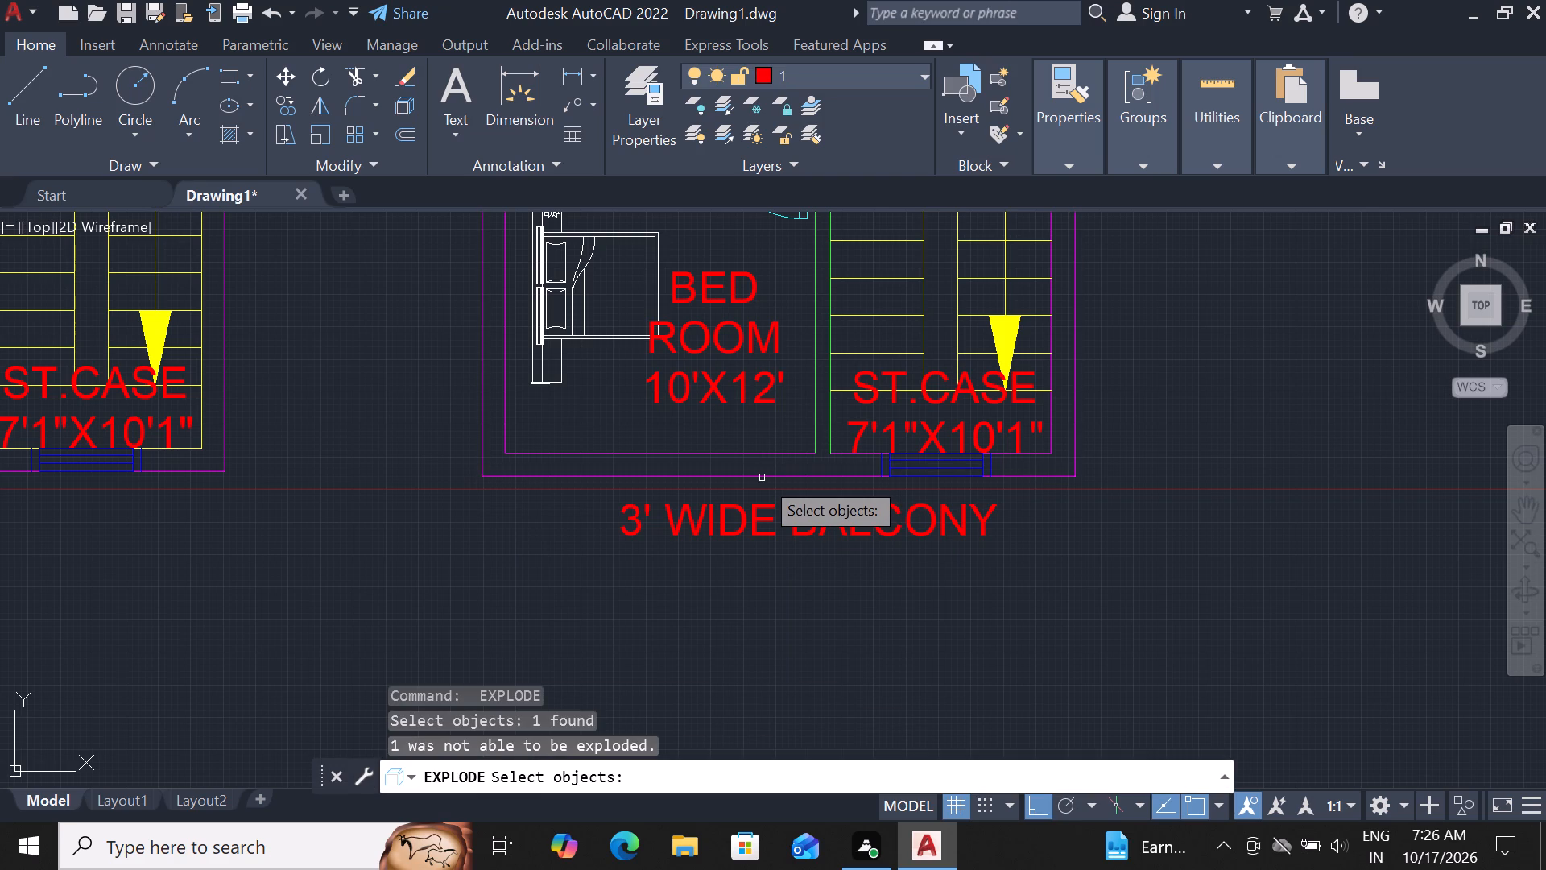
right_click(762, 478)
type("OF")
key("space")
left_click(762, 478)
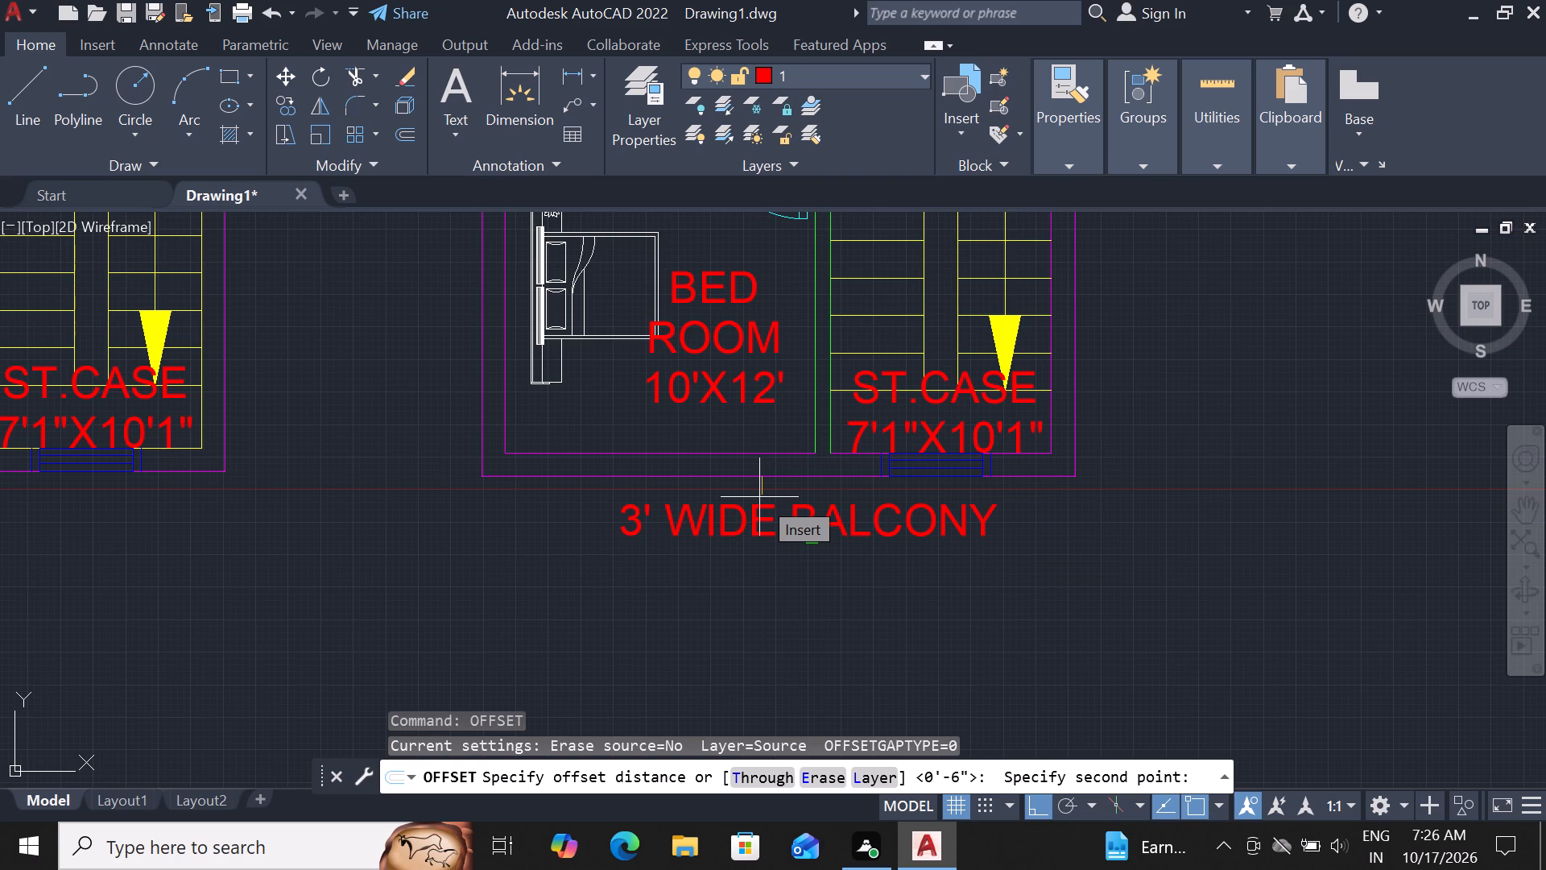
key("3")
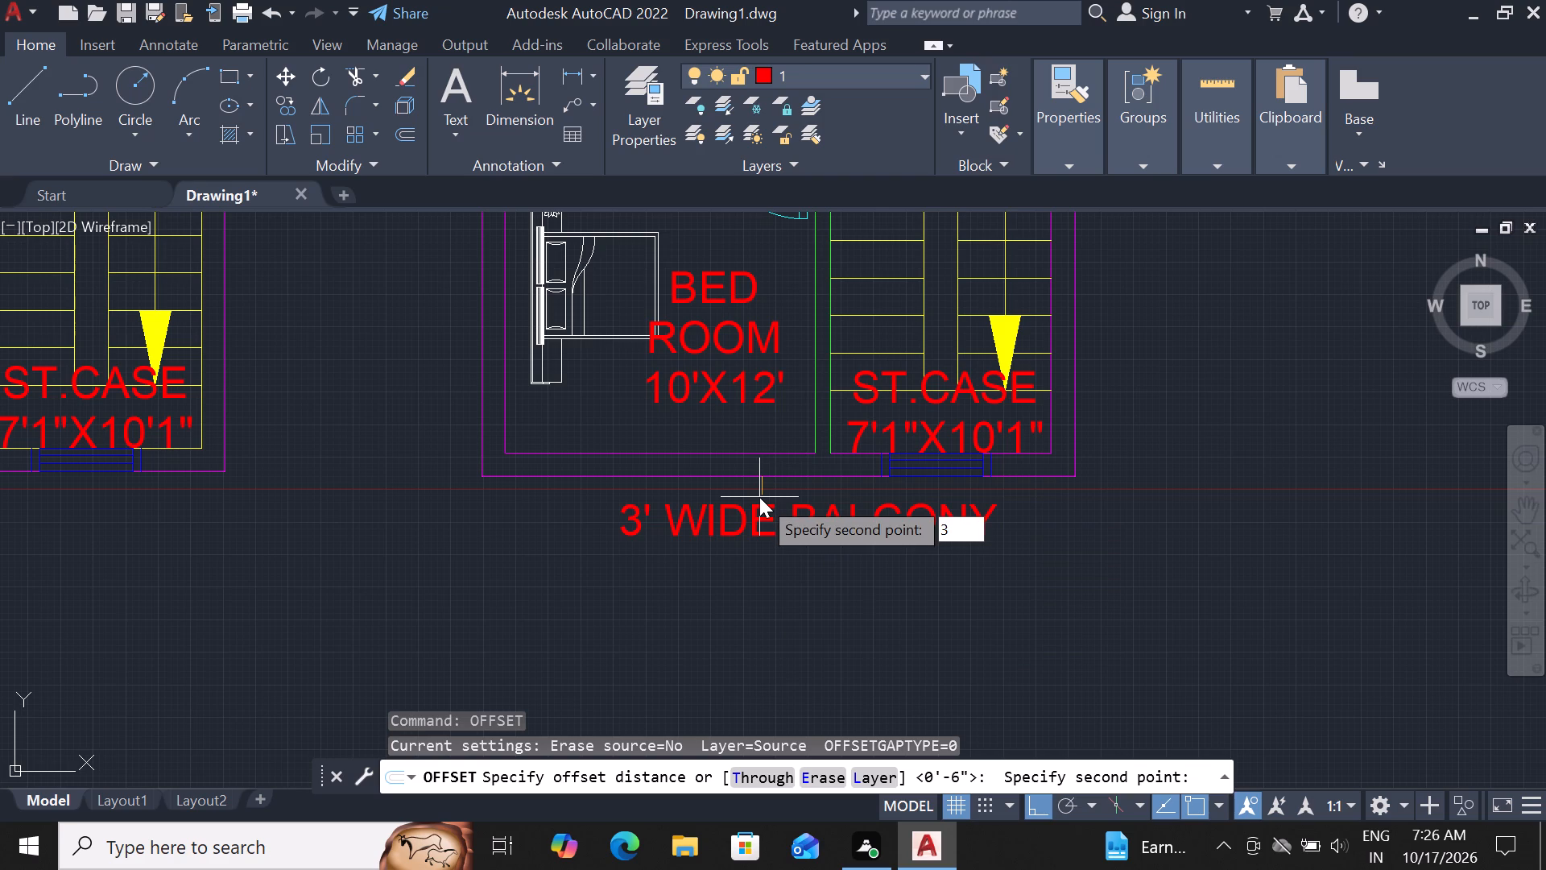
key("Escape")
Offset the second layout's outer front wall line 3' outward, below the balcony label, as the balcony edge.
left_click(769, 478)
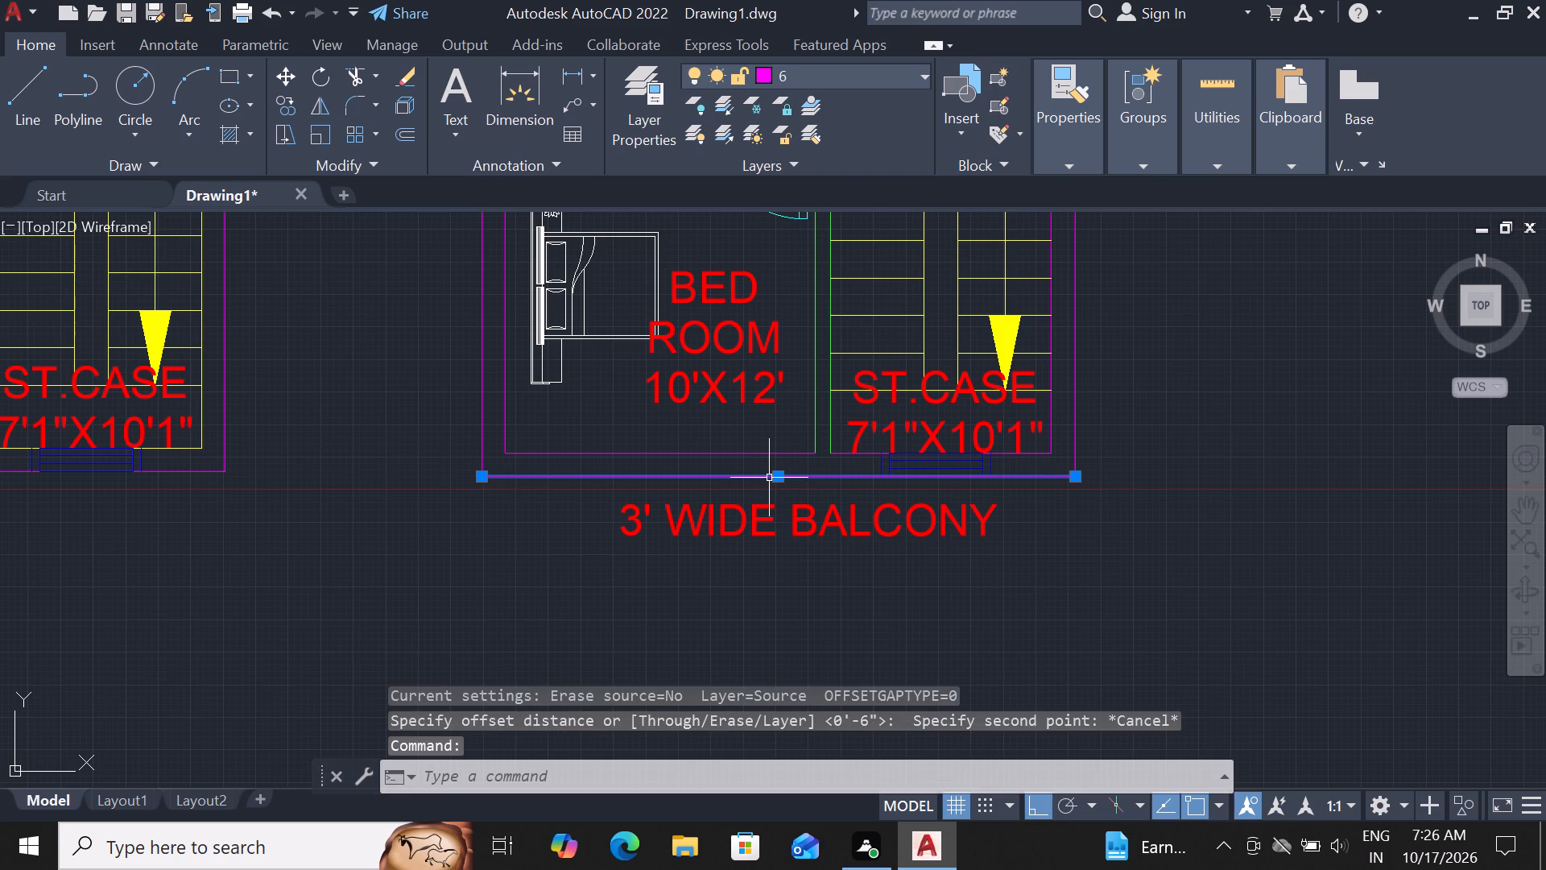
type("OF 3'")
key("Return")
left_click(768, 531)
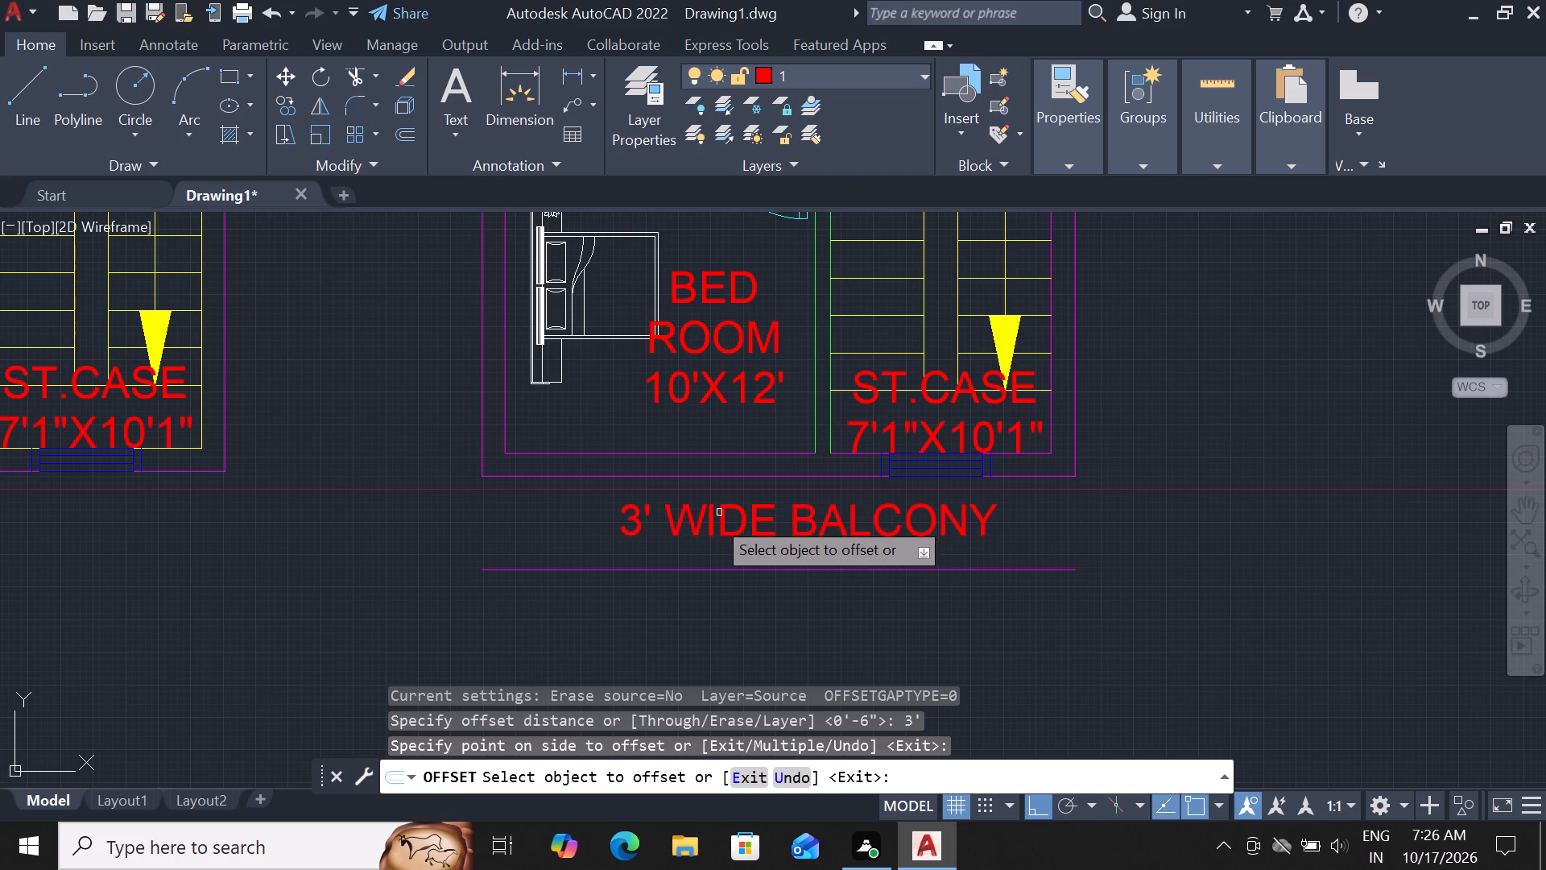
key("Escape")
Offset the balcony's front edge line 0.3" outward to double it.
left_click(688, 571)
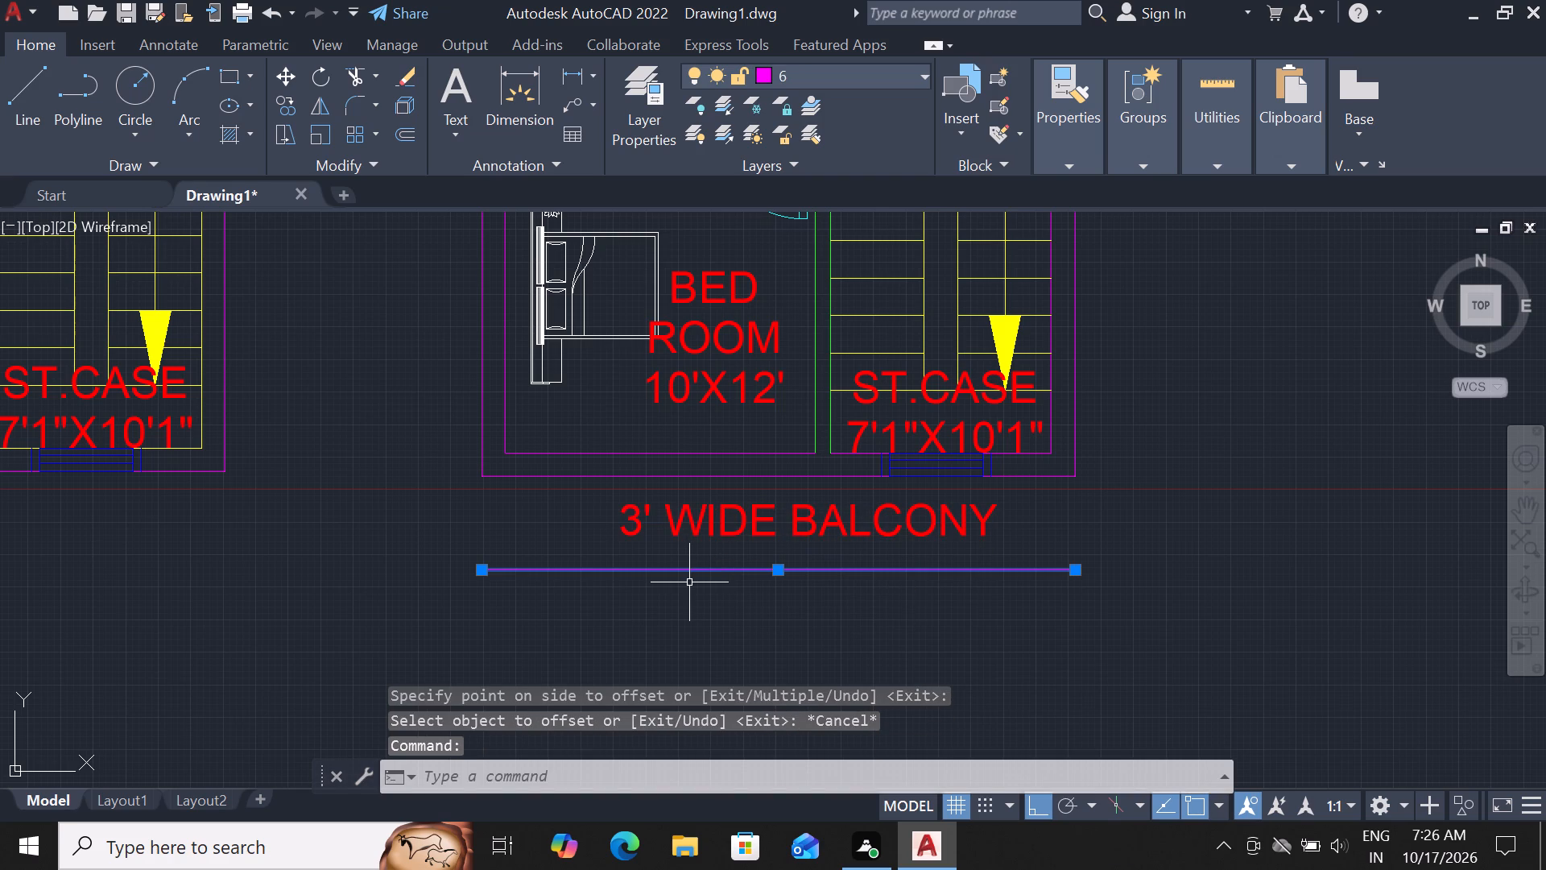
key("o")
key("f")
key("space")
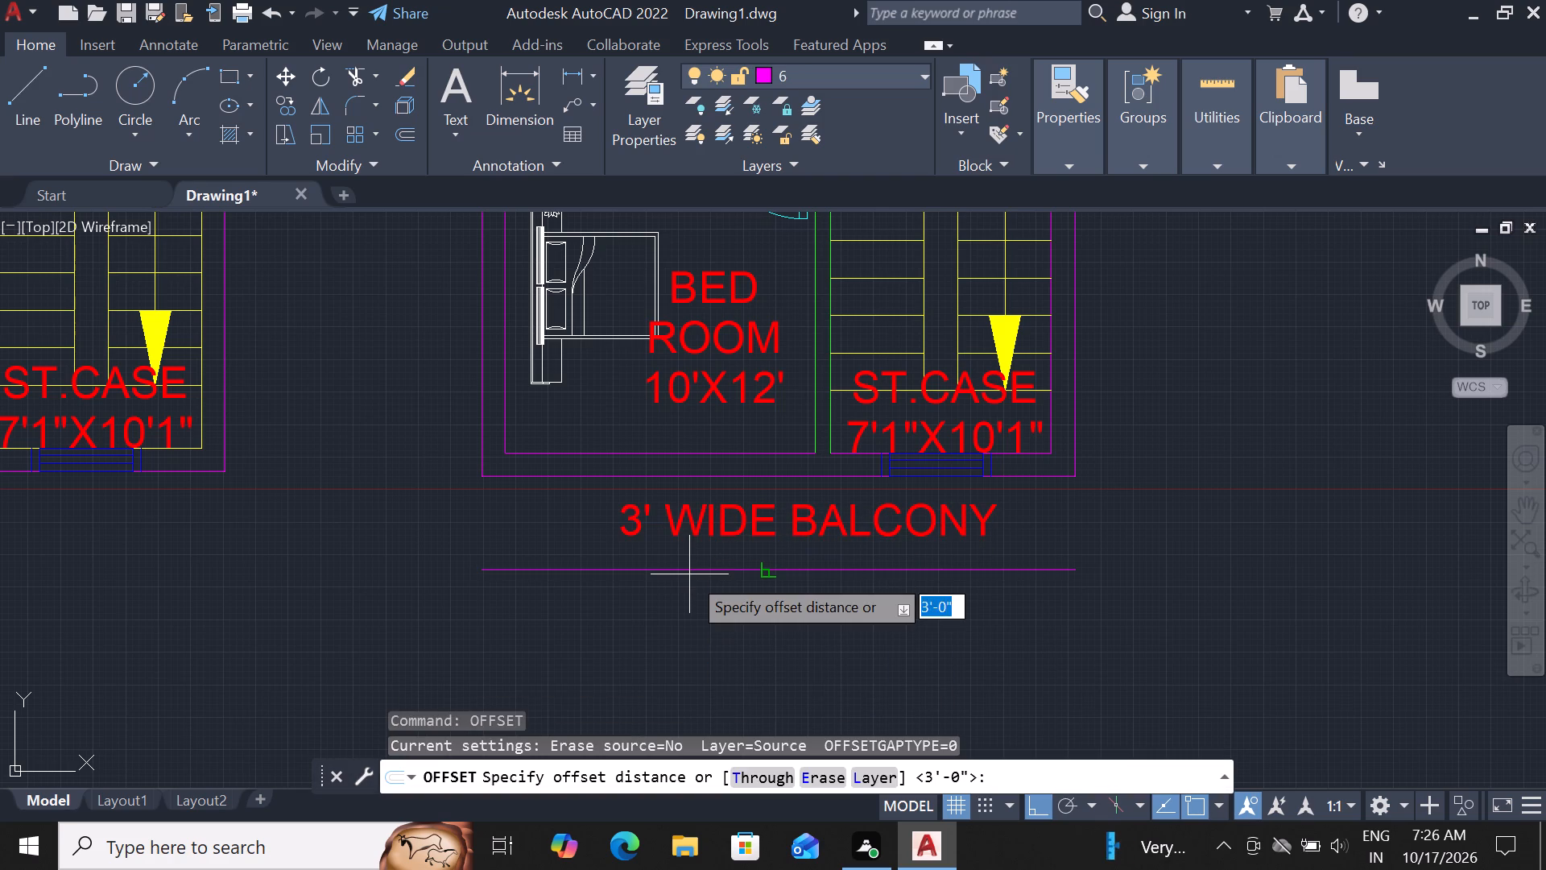
key("0")
type(".3\"")
key("Return")
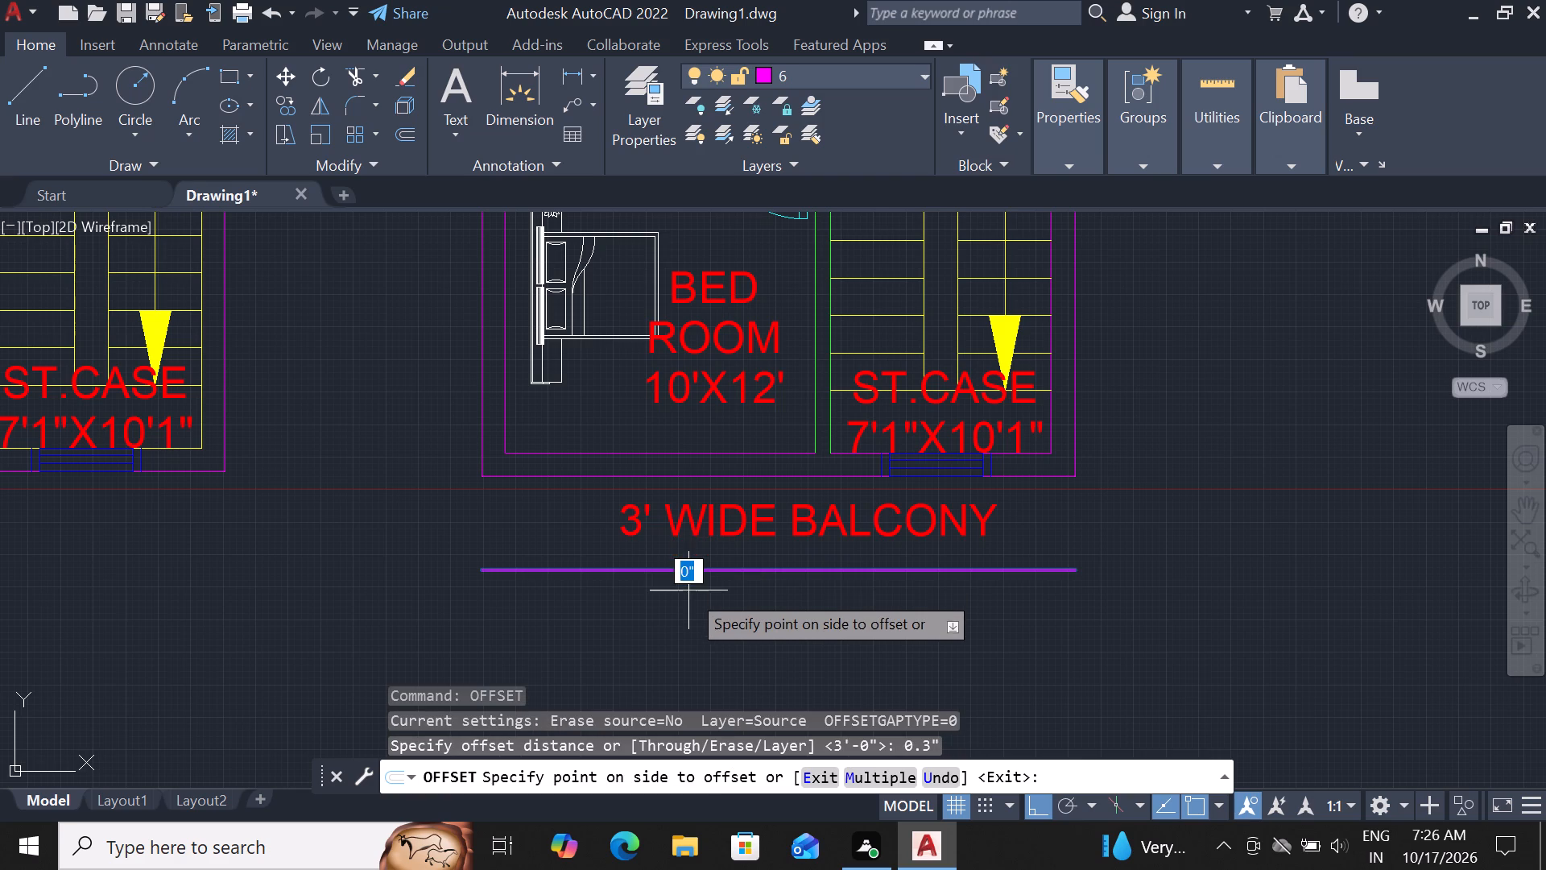
left_click(688, 596)
scroll(683, 569, "up", 3)
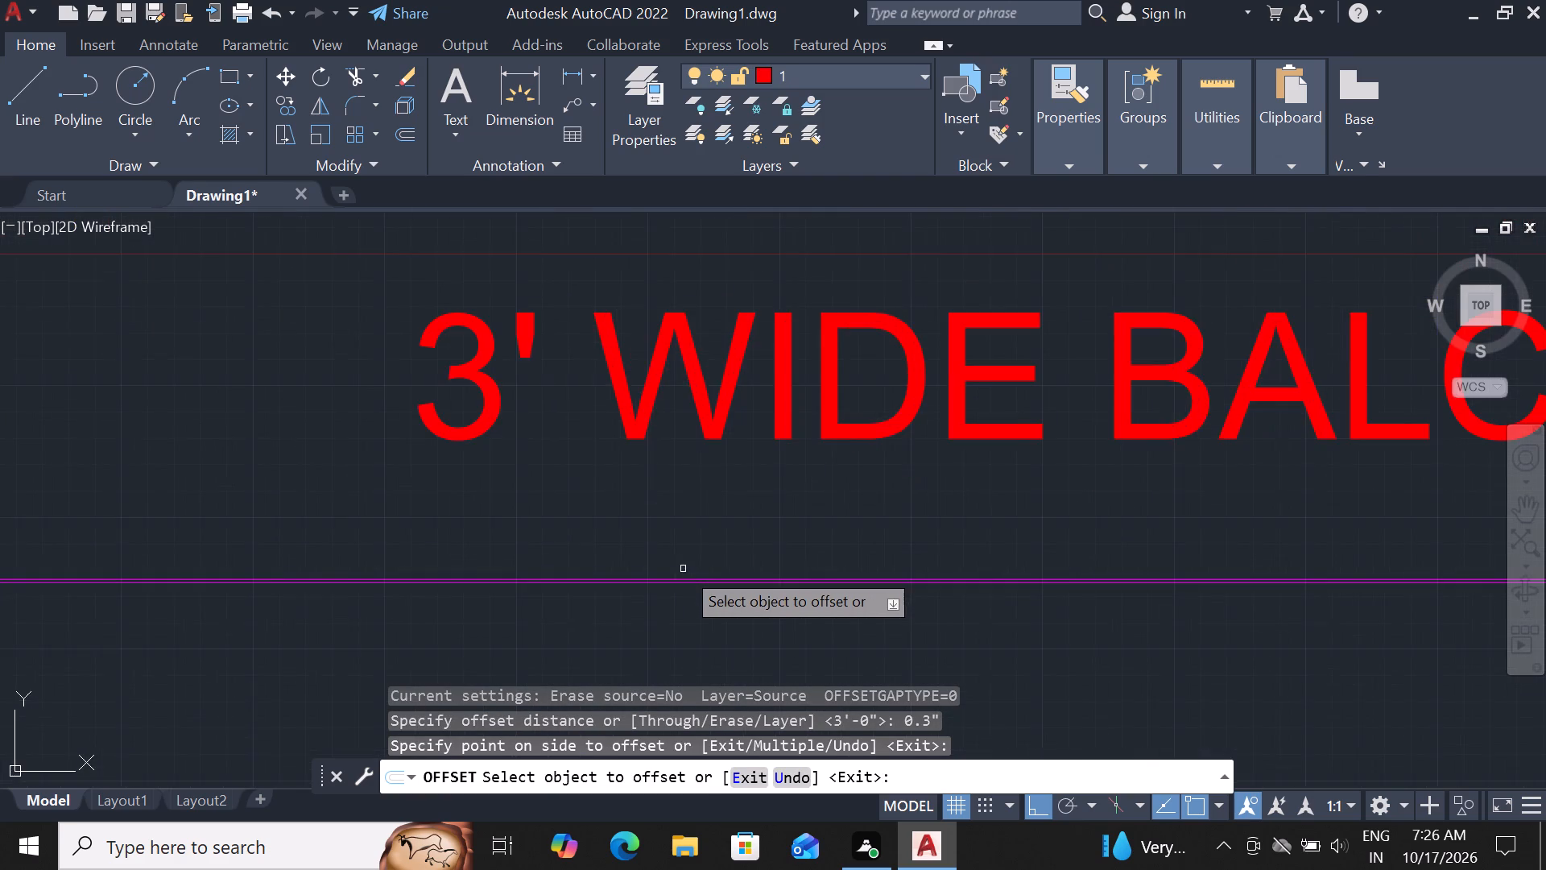
scroll(683, 569, "down", 4)
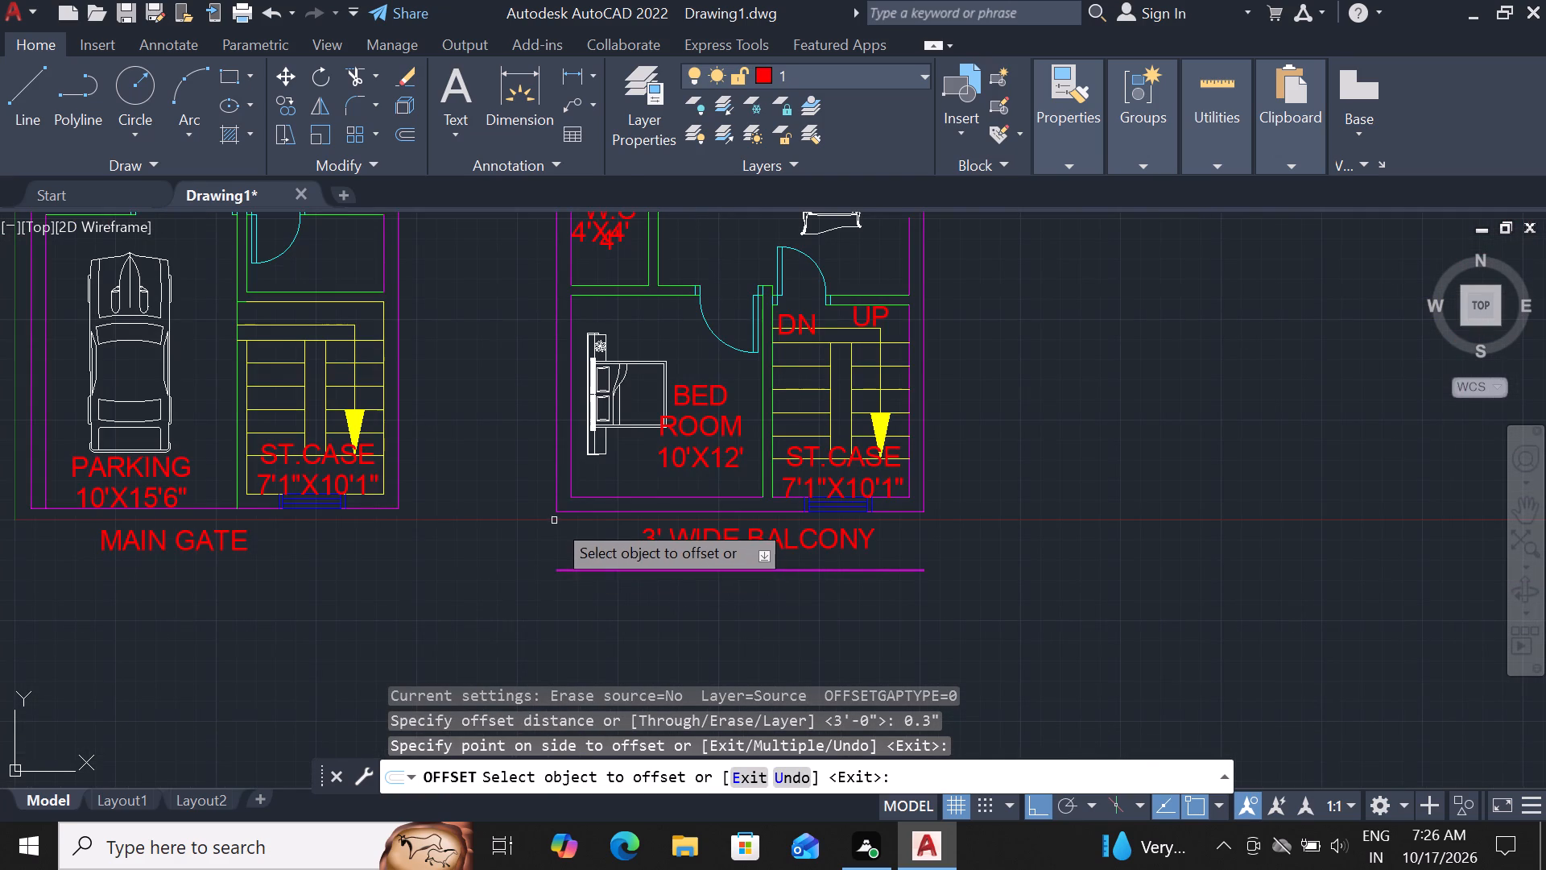
key("Escape")
Extend the second layout's west and east outer wall lines to the balcony's front edge, closing its sides.
scroll(556, 506, "up", 2)
type("EX")
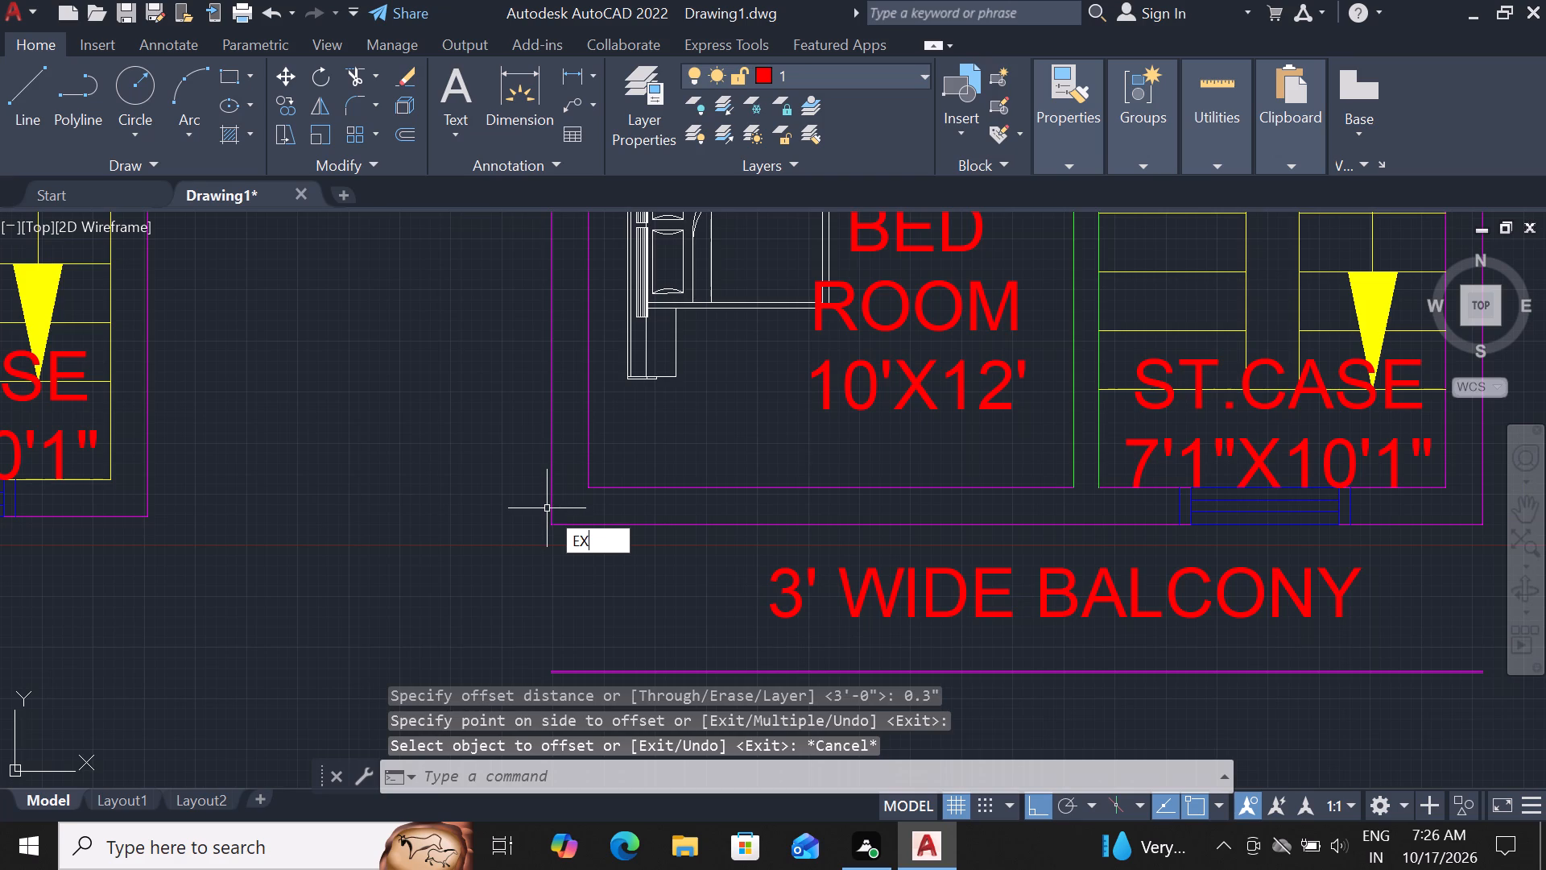
key("space")
key("space")
left_click(554, 503)
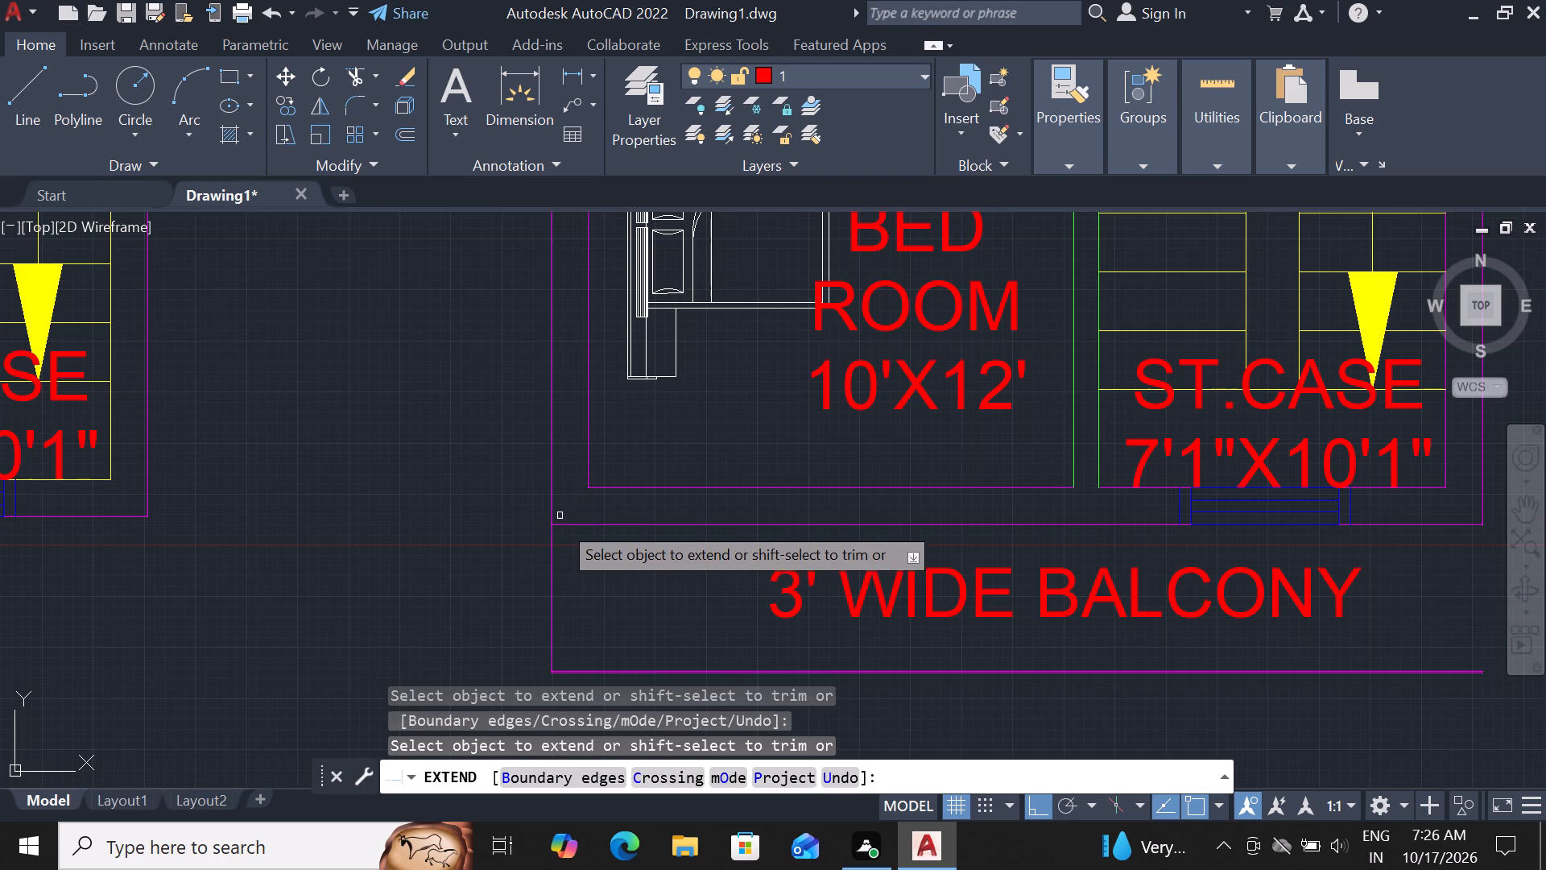
scroll(569, 568, "down", 2)
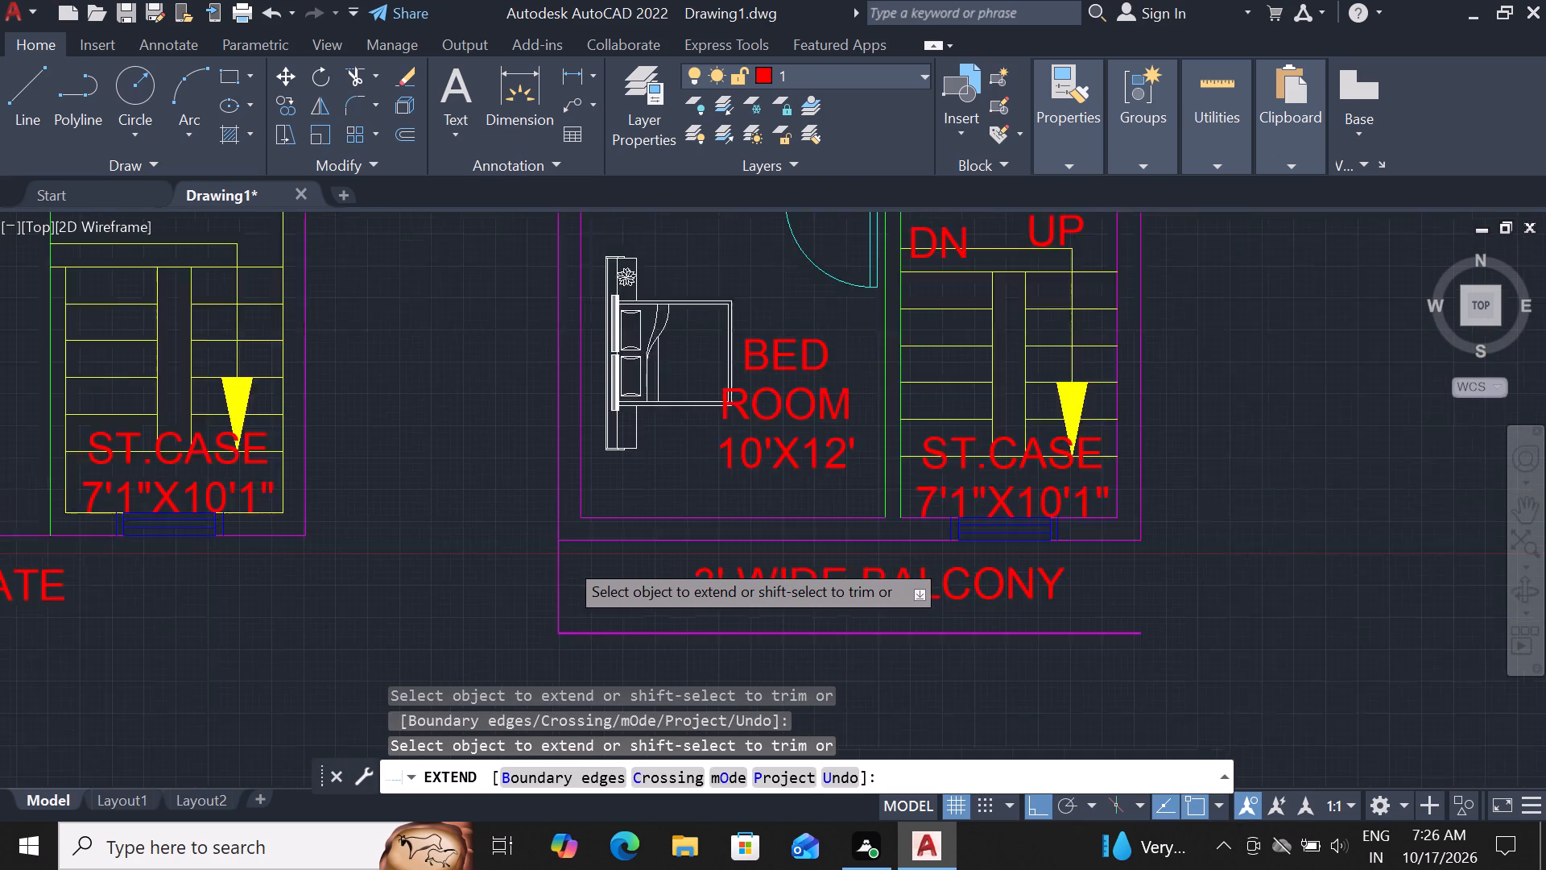
scroll(947, 526, "up", 2)
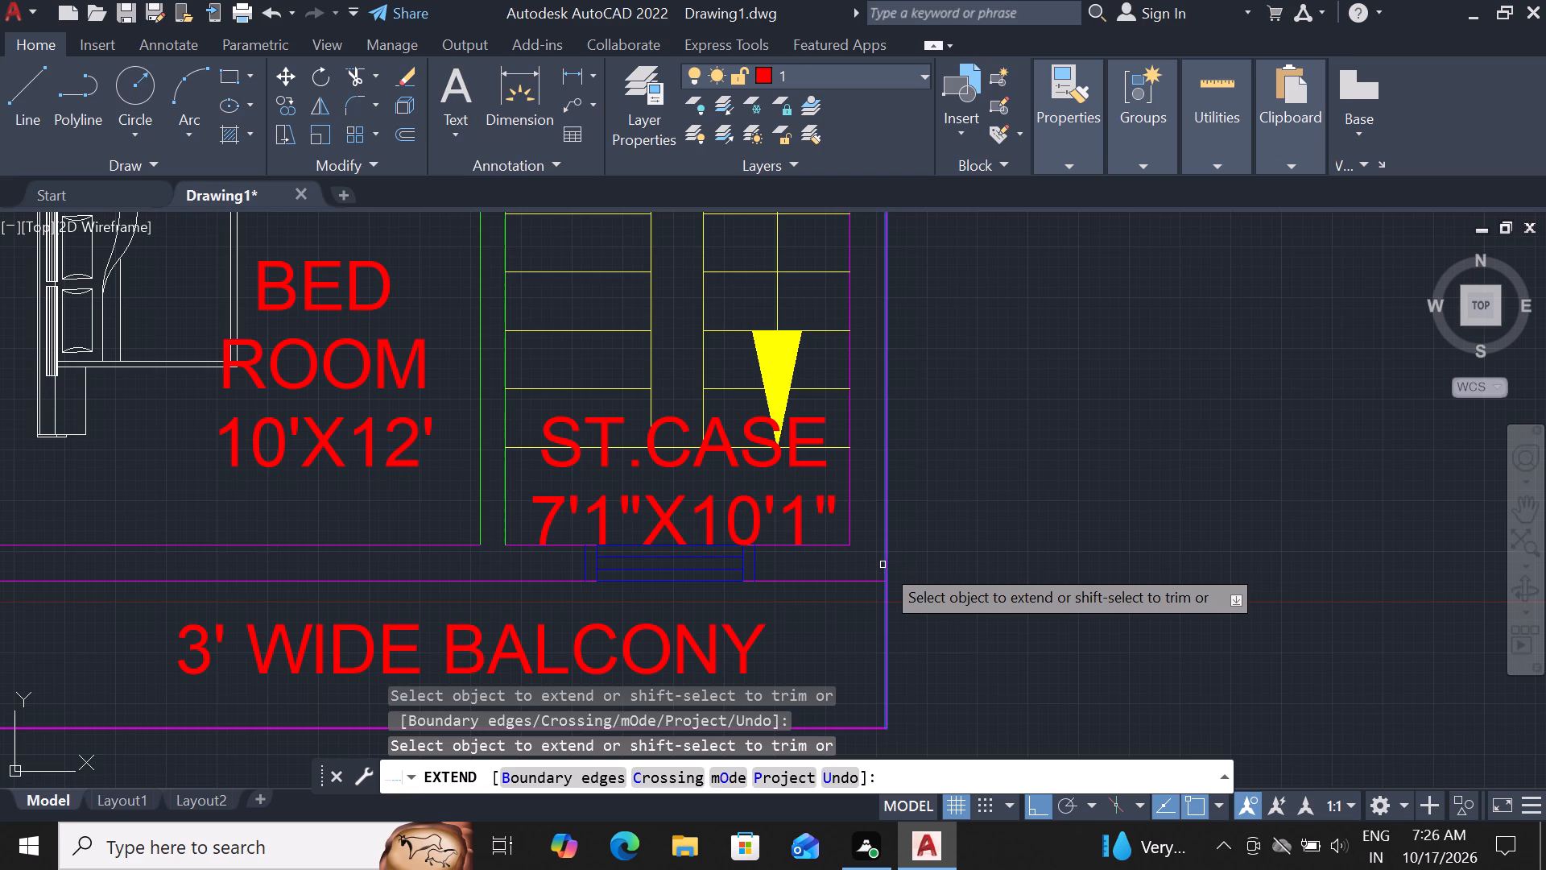
left_click(883, 565)
scroll(891, 536, "down", 2)
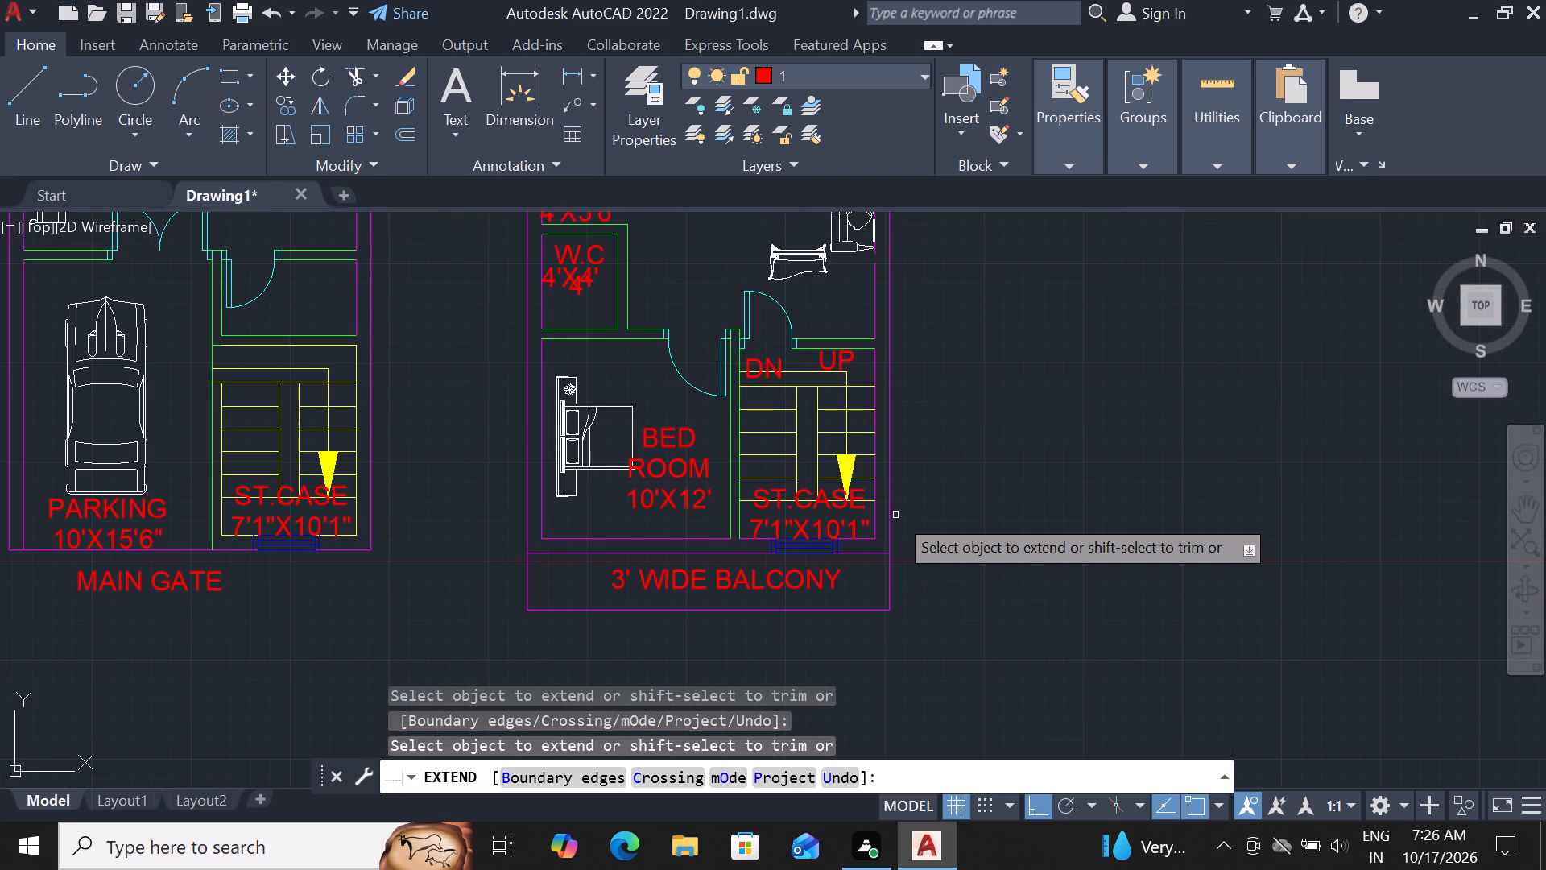
scroll(898, 557, "up", 1)
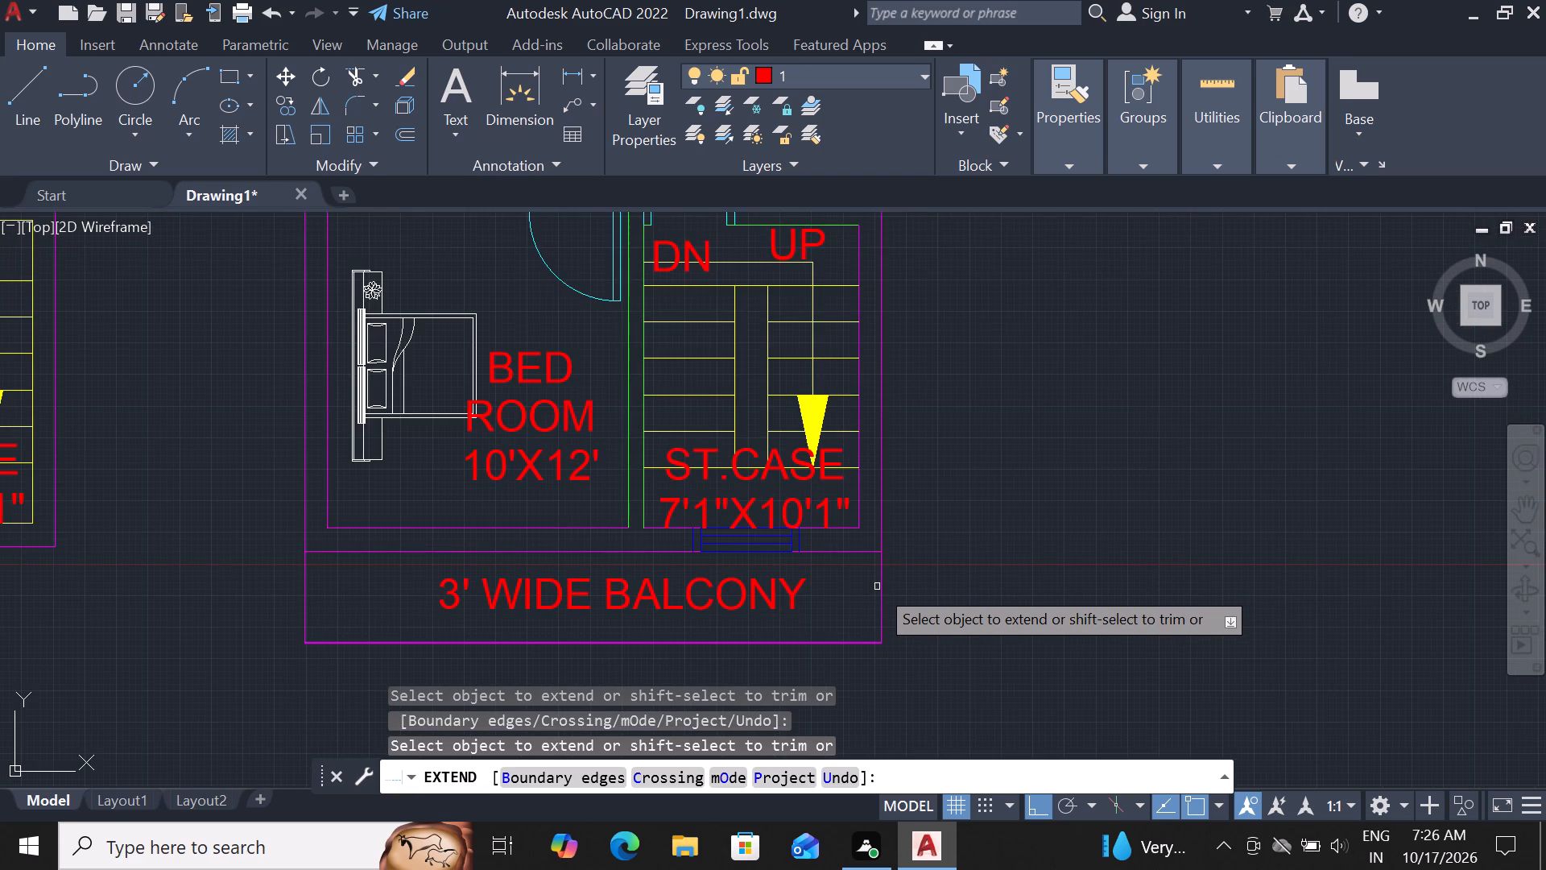
Offset the second layout's east and west outer wall lines 0.3" inward to double the balcony's side edges.
key("Escape")
scroll(877, 580, "up", 2)
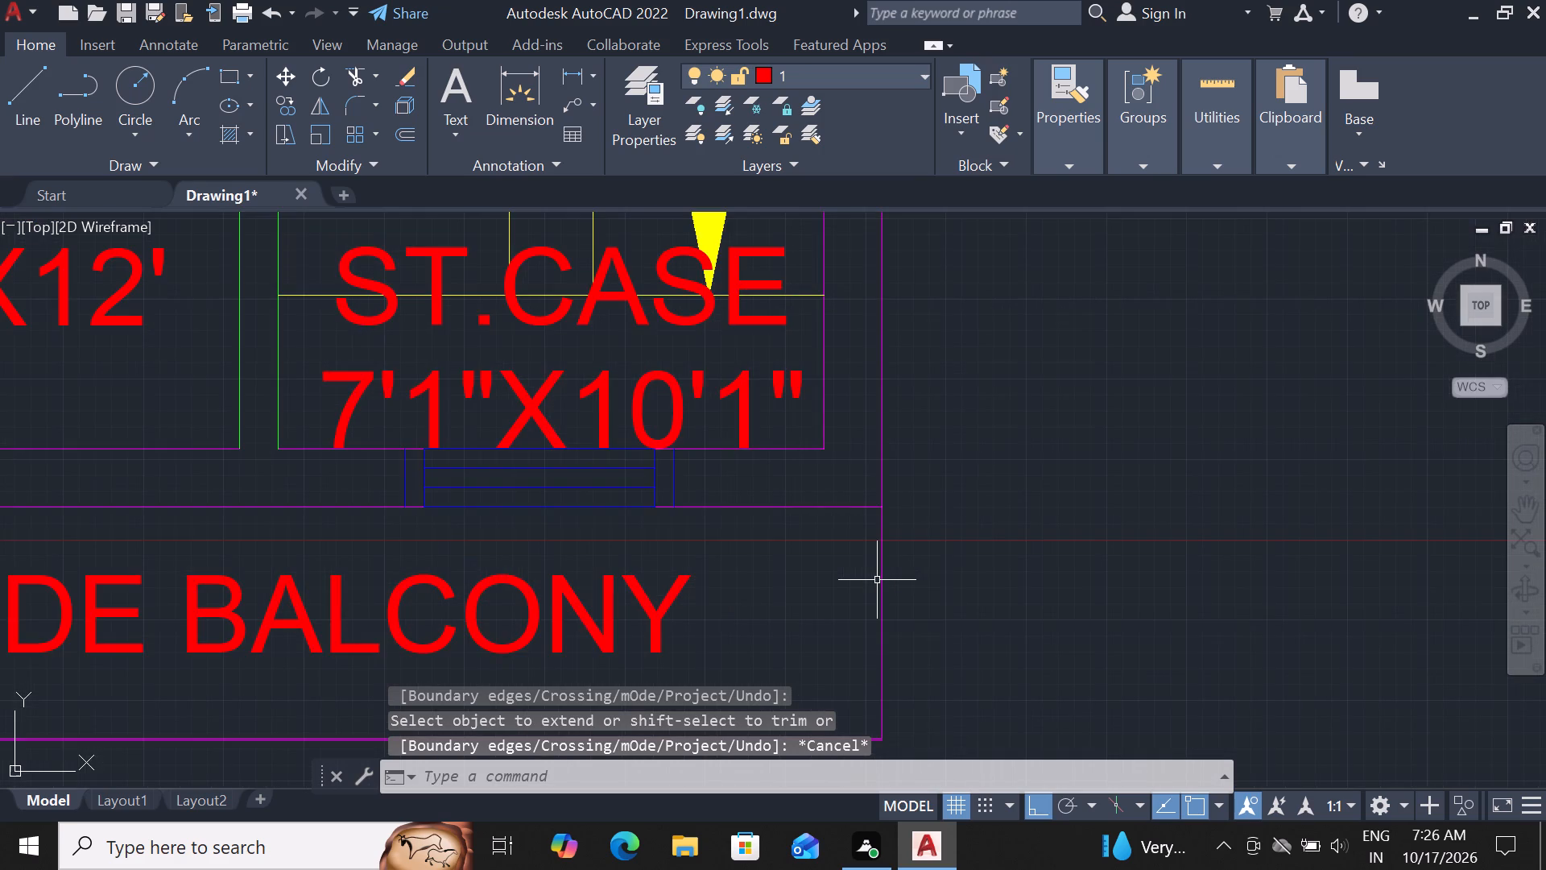
scroll(877, 580, "up", 2)
left_click(884, 562)
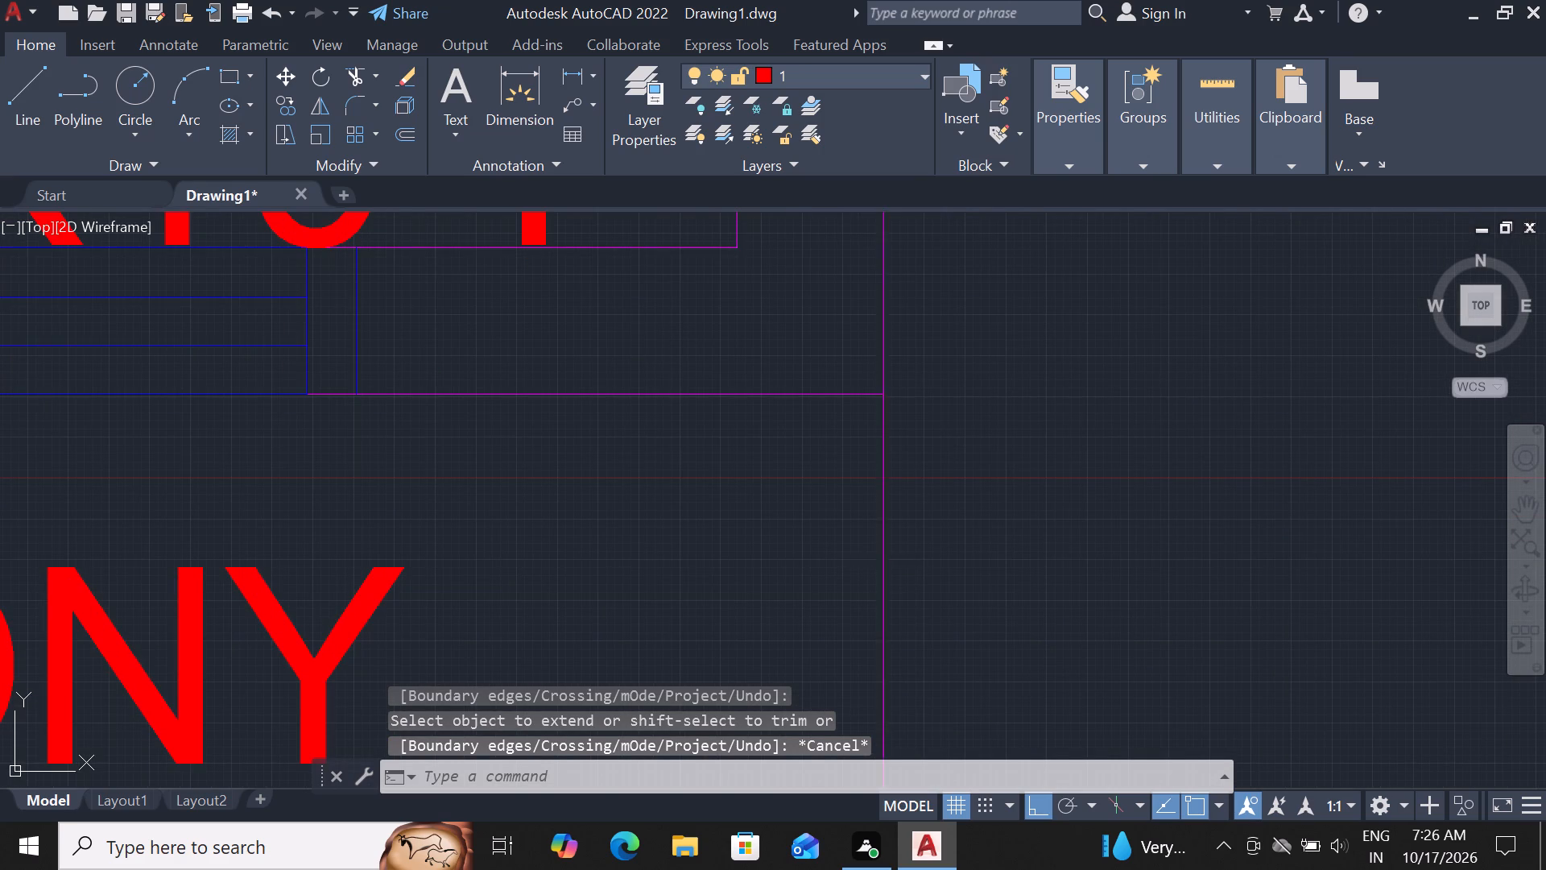
type("OF 0.3")
key("shift+quotedbl")
key("Return")
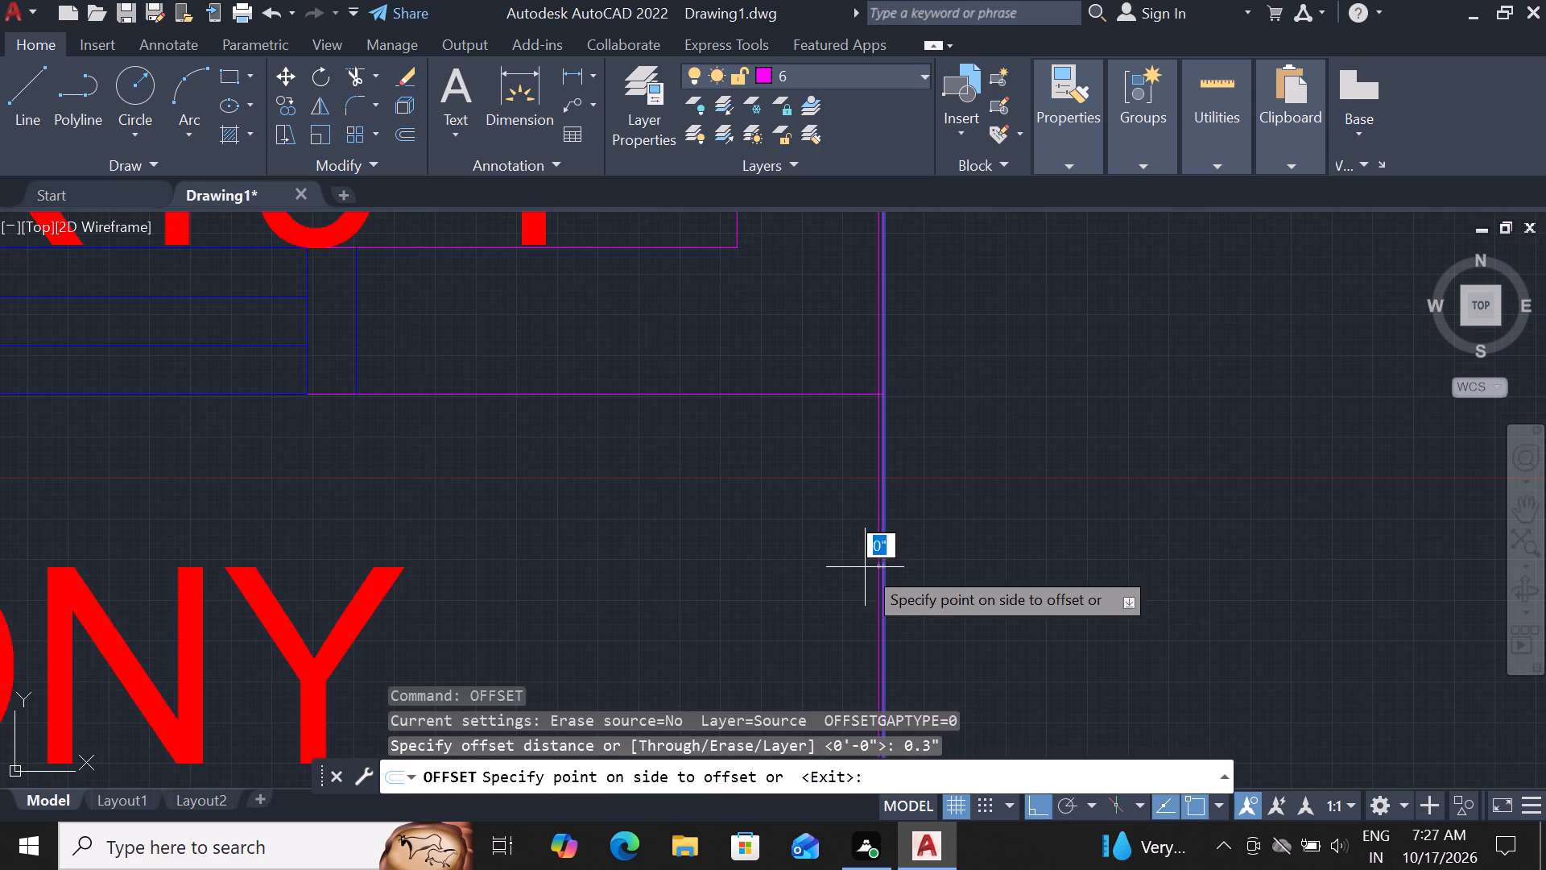
left_click(839, 569)
scroll(949, 525, "down", 2)
scroll(697, 524, "down", 3)
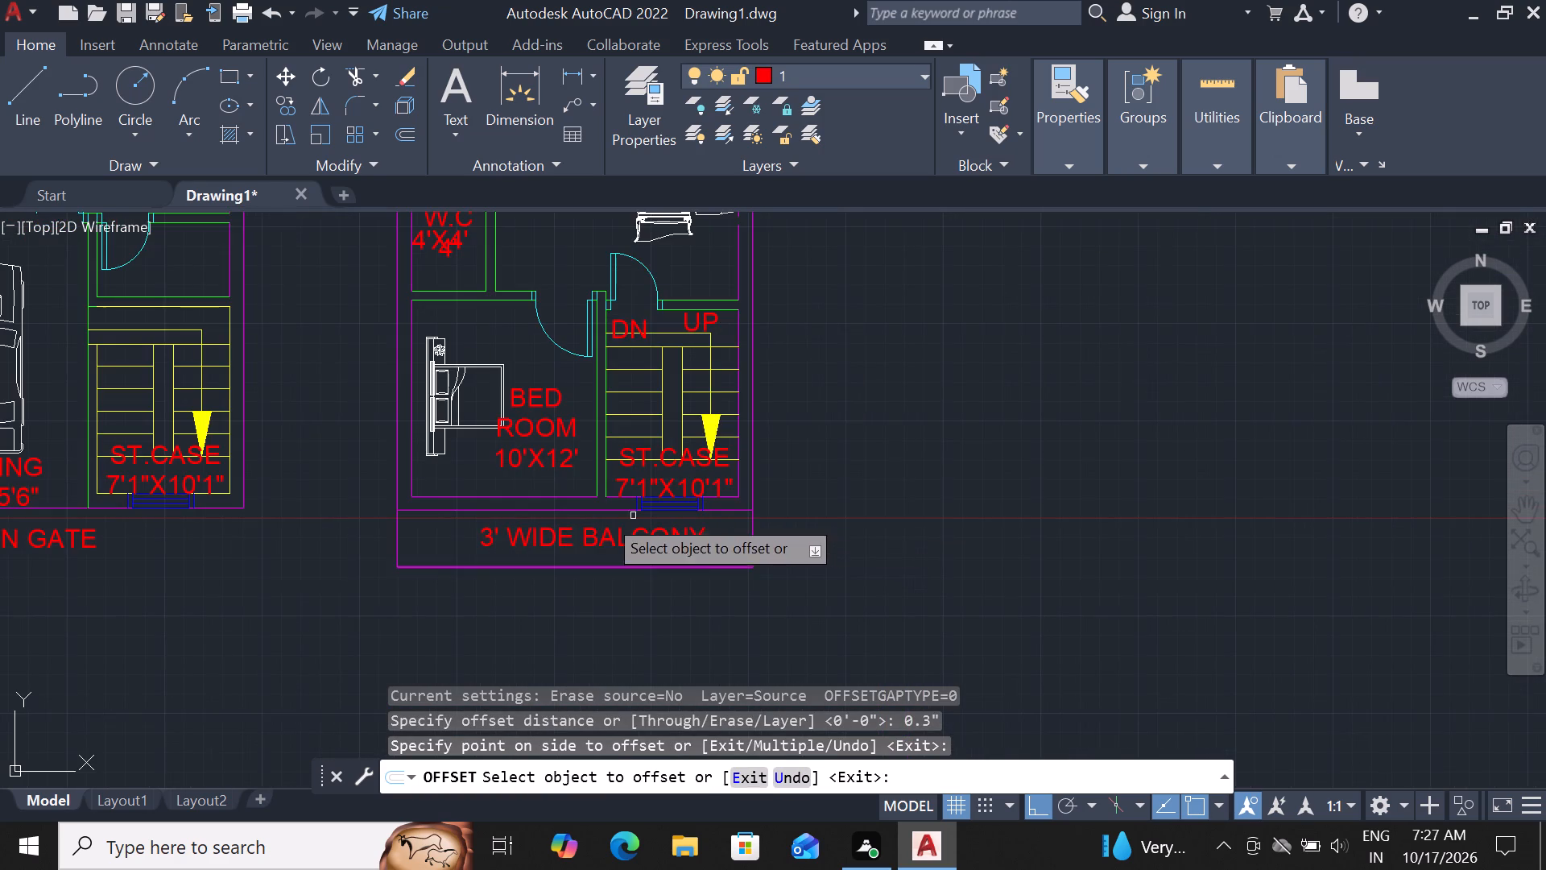
scroll(369, 540, "up", 3)
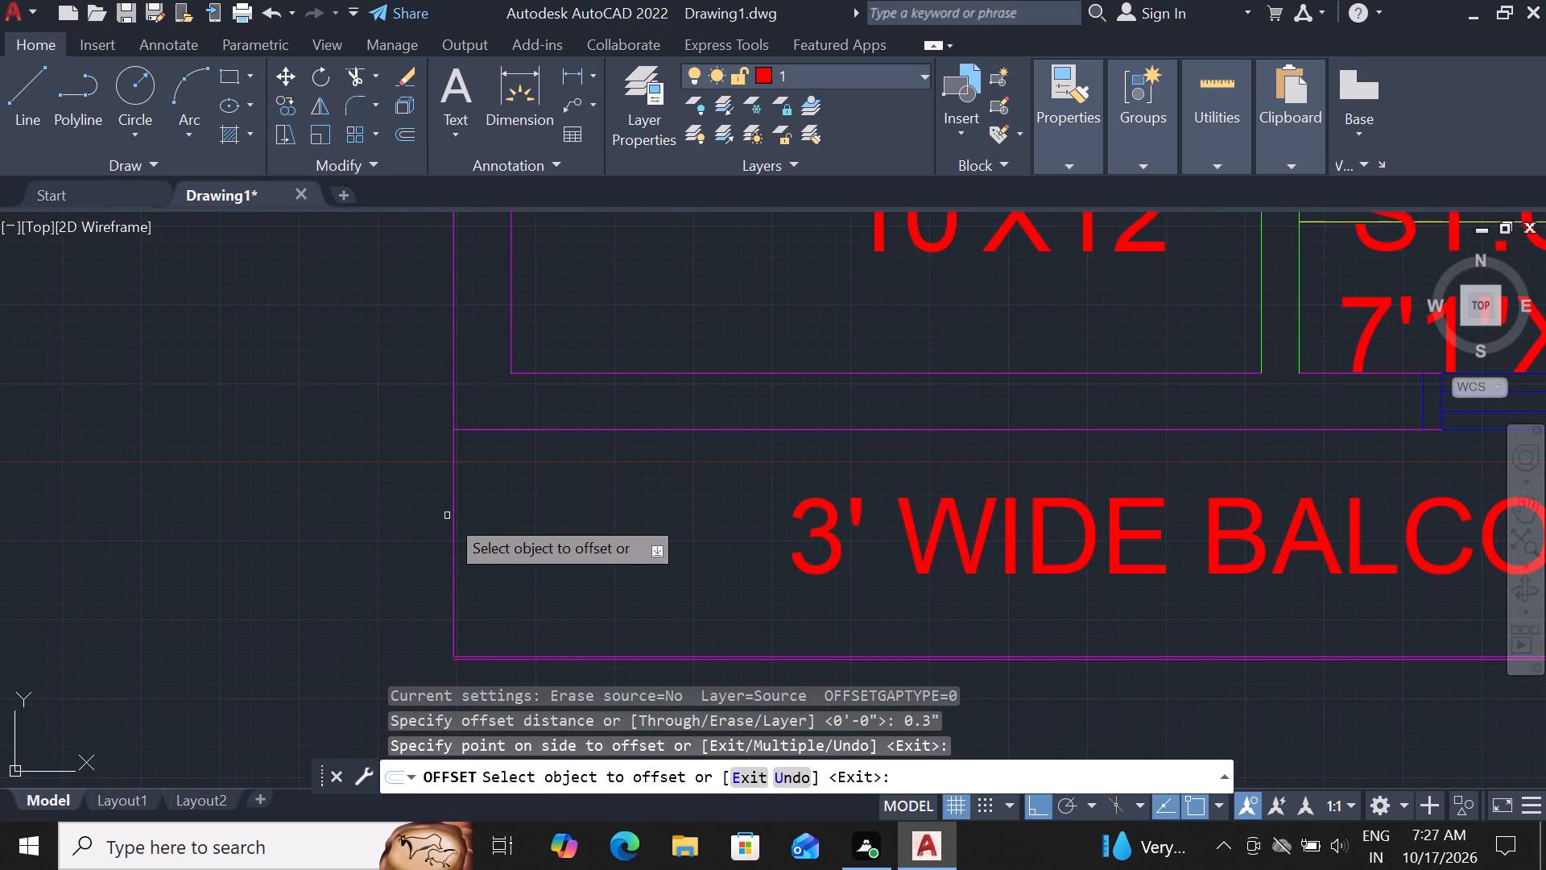
left_click(453, 508)
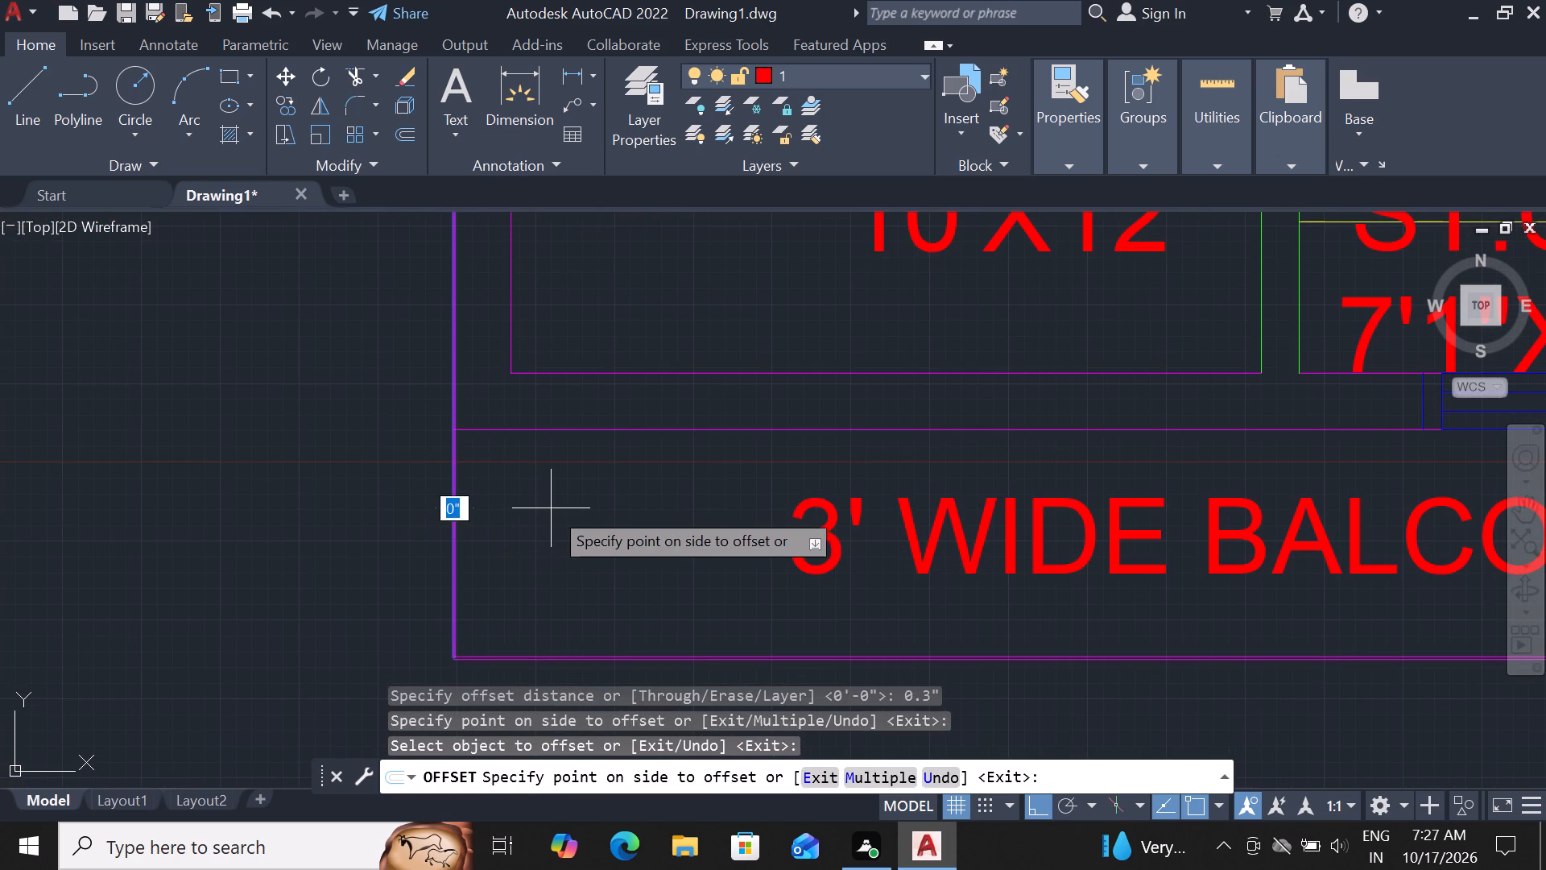
left_click(551, 508)
key("Escape")
Trim the inner offset side lines above the front wall on both sides, keeping them only along the balcony.
type("TR")
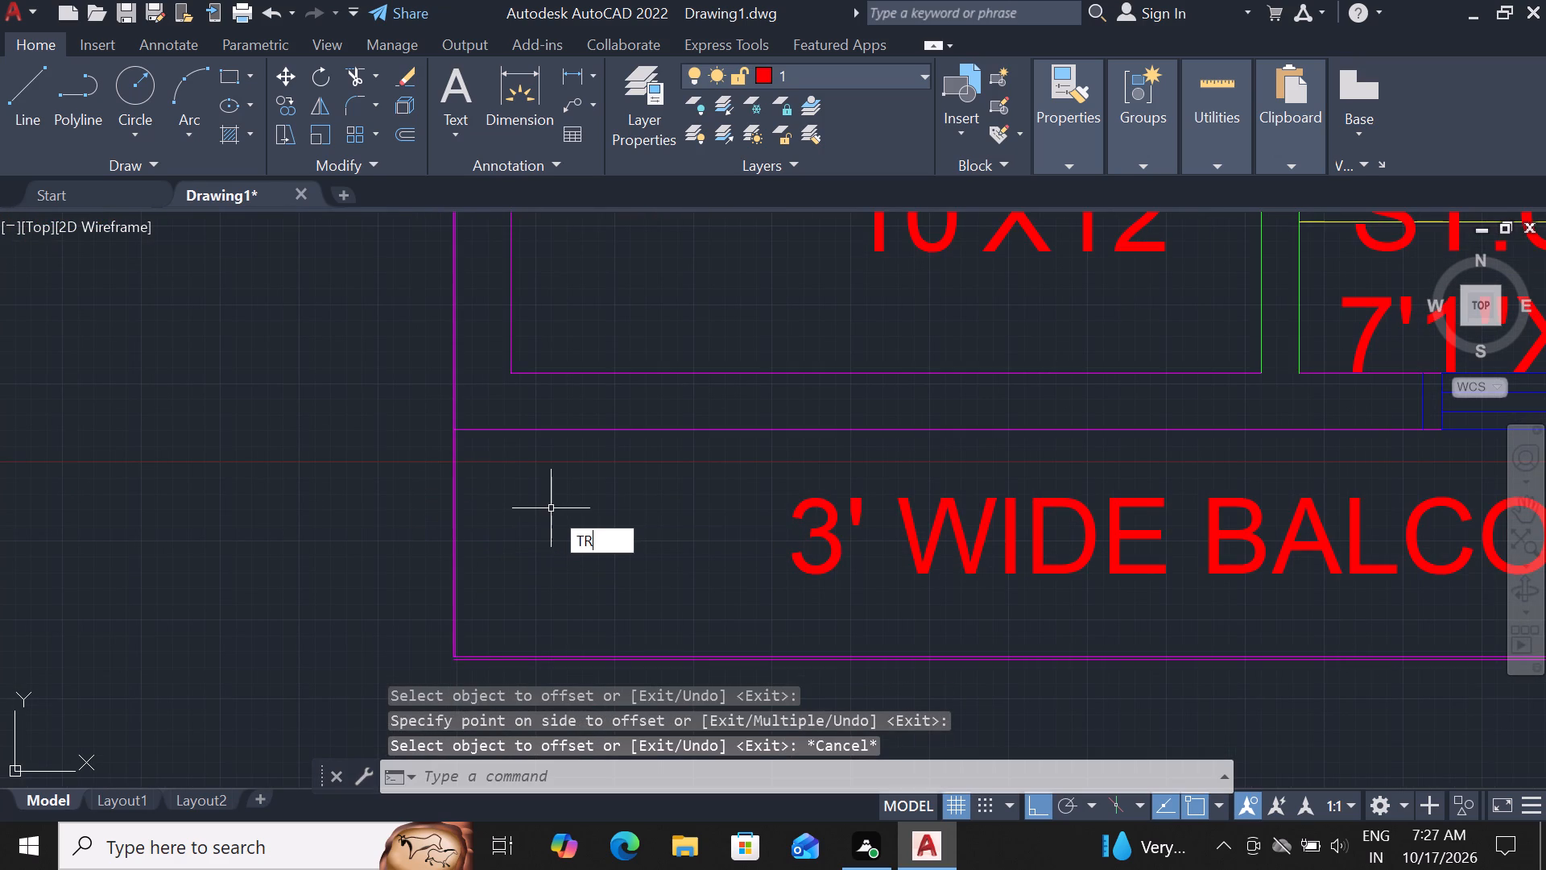
key("space")
scroll(461, 424, "up", 3)
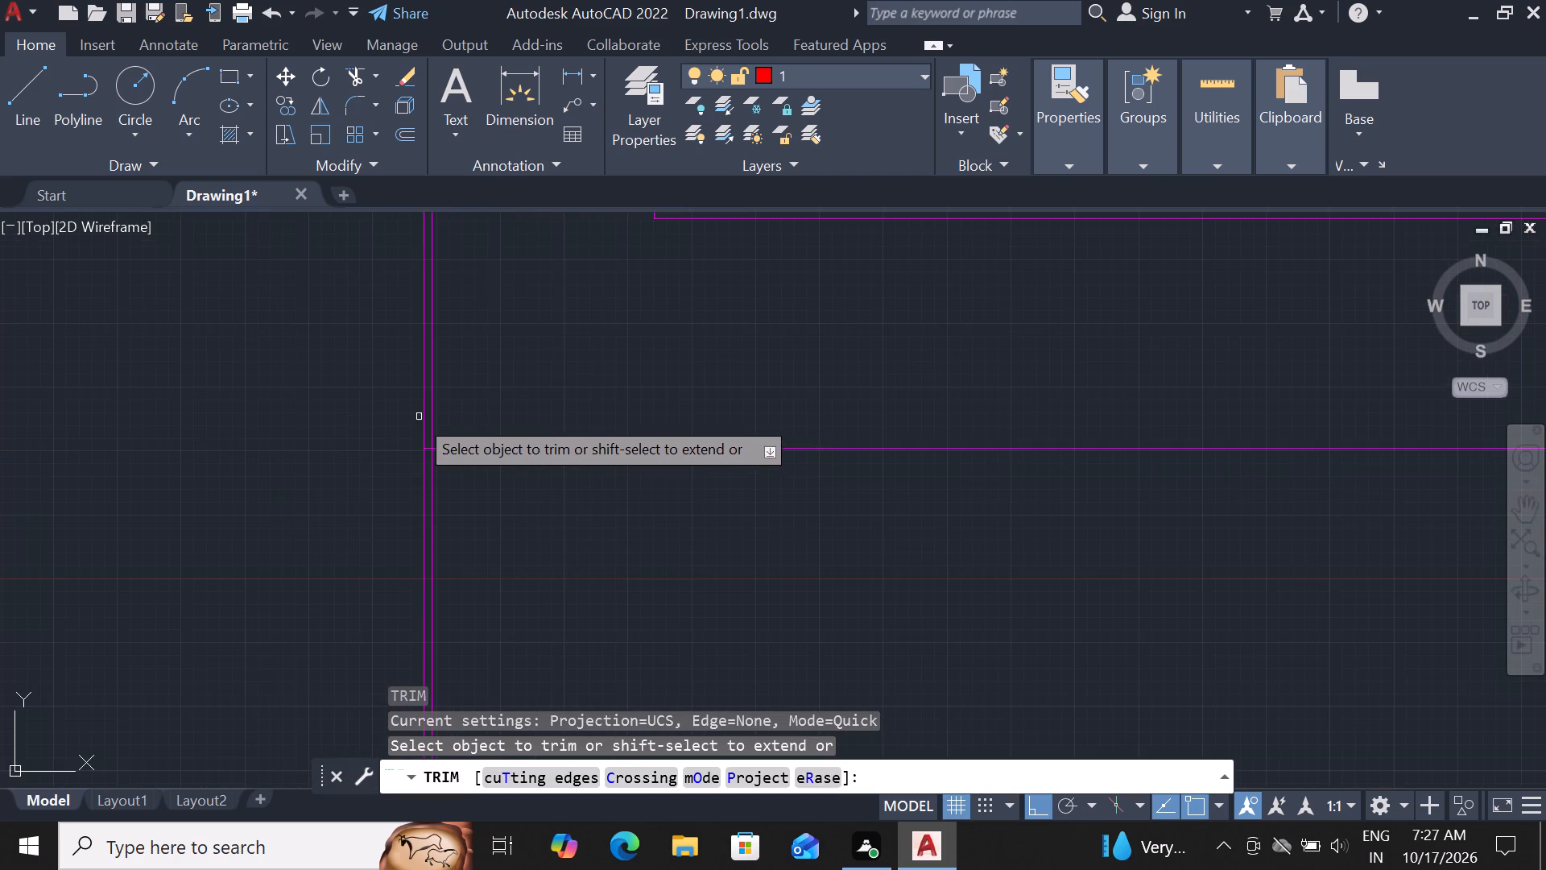
scroll(413, 415, "up", 1)
left_click(444, 426)
scroll(420, 474, "down", 5)
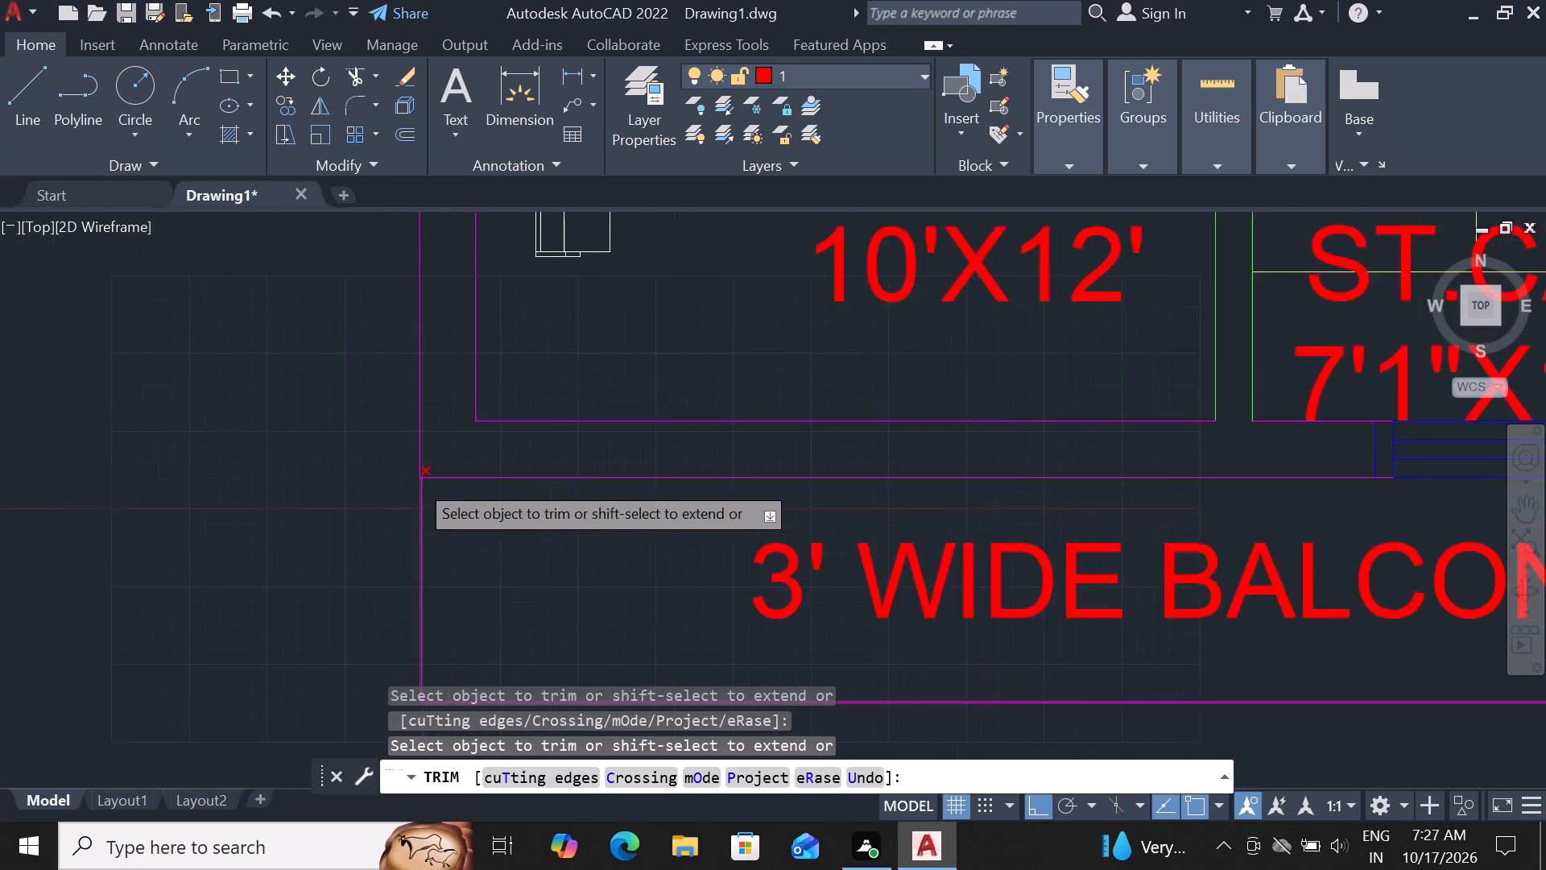
scroll(708, 462, "down", 1)
scroll(1147, 419, "up", 2)
scroll(1019, 498, "up", 1)
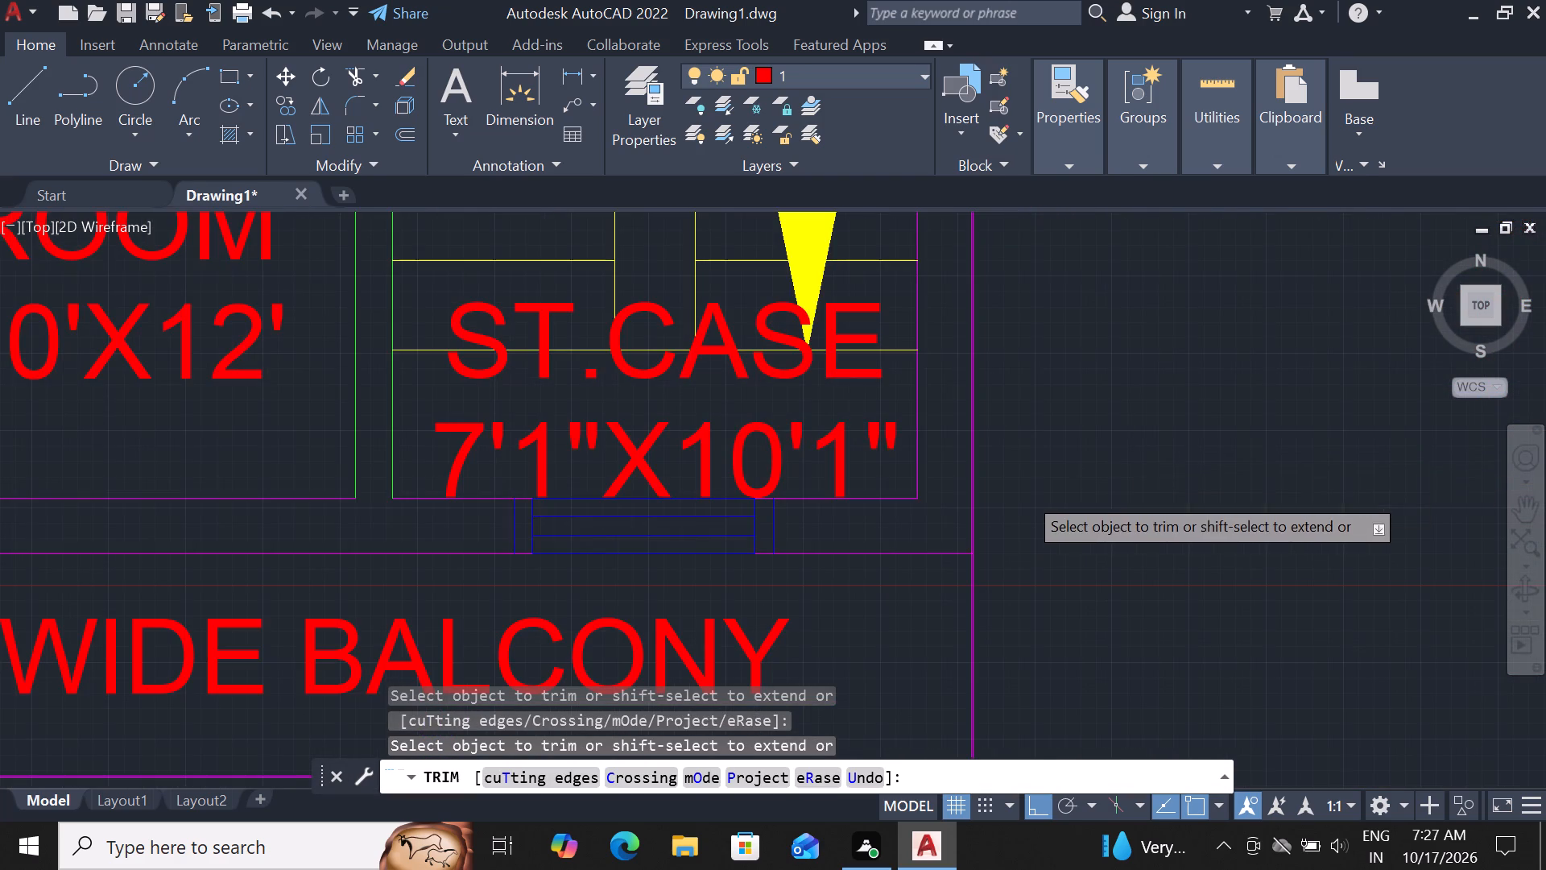
scroll(1016, 501, "up", 1)
left_click(911, 593)
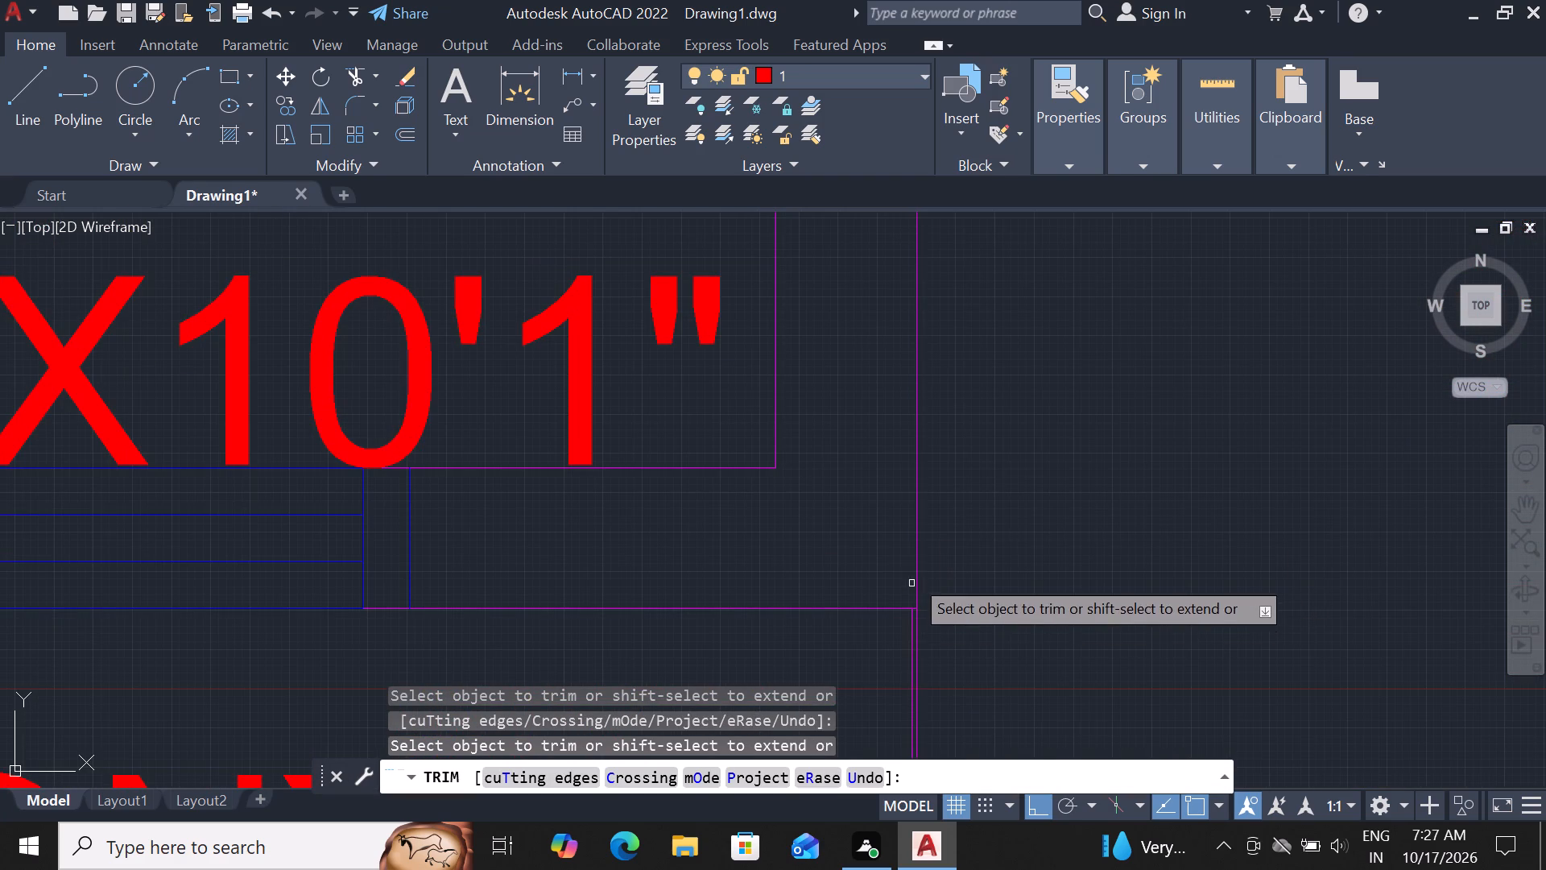
Trim the short ends of the balcony's inner front edge line between the doubled side lines at both outer corners.
scroll(926, 519, "down", 5)
scroll(910, 603, "up", 2)
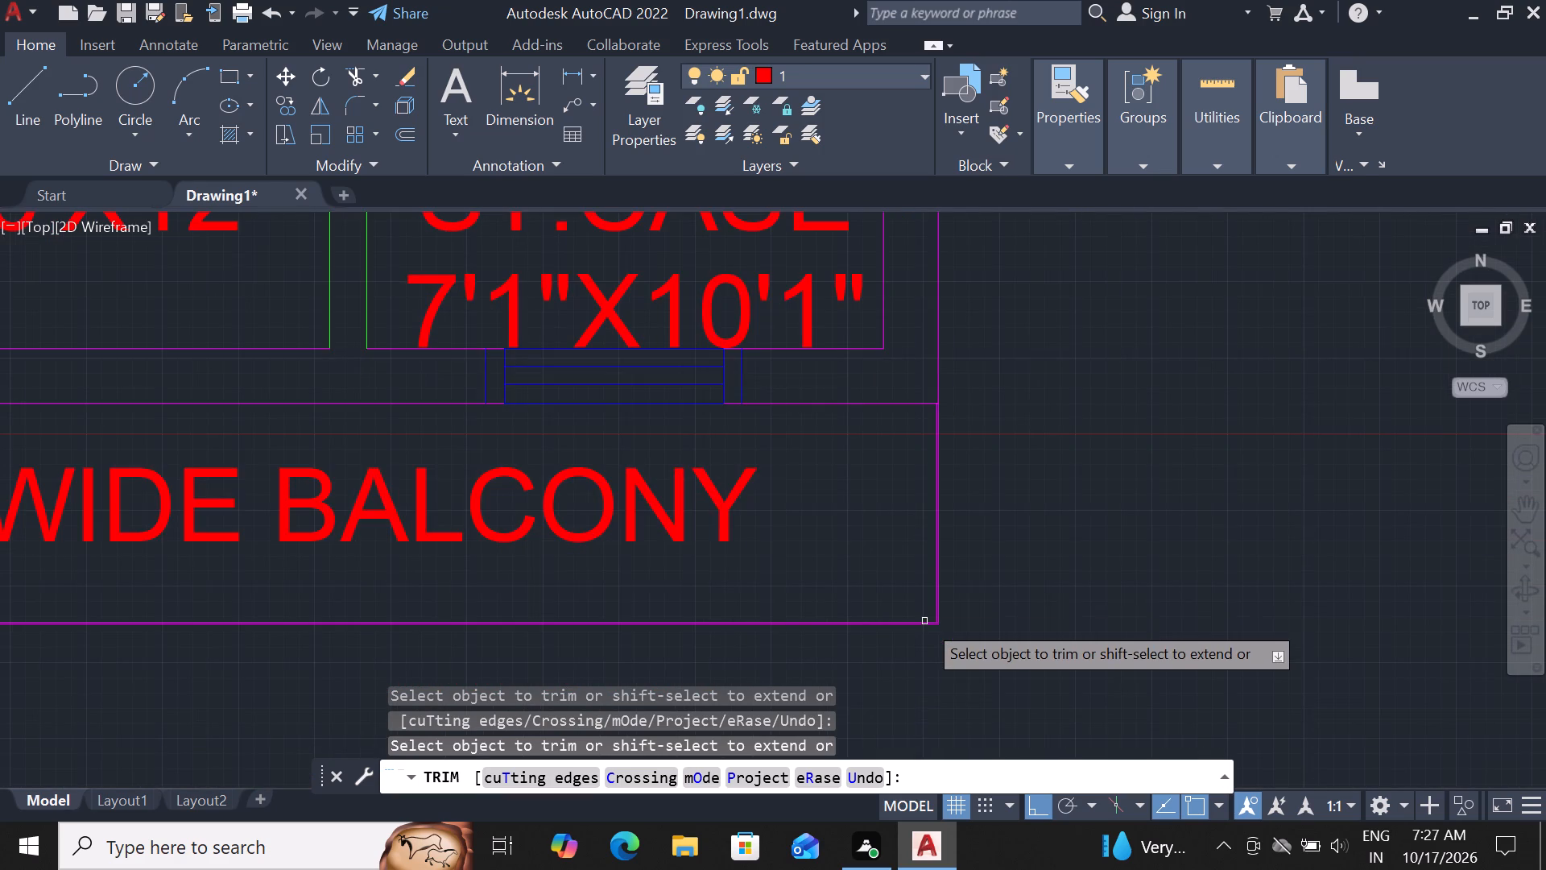
scroll(947, 647, "up", 5)
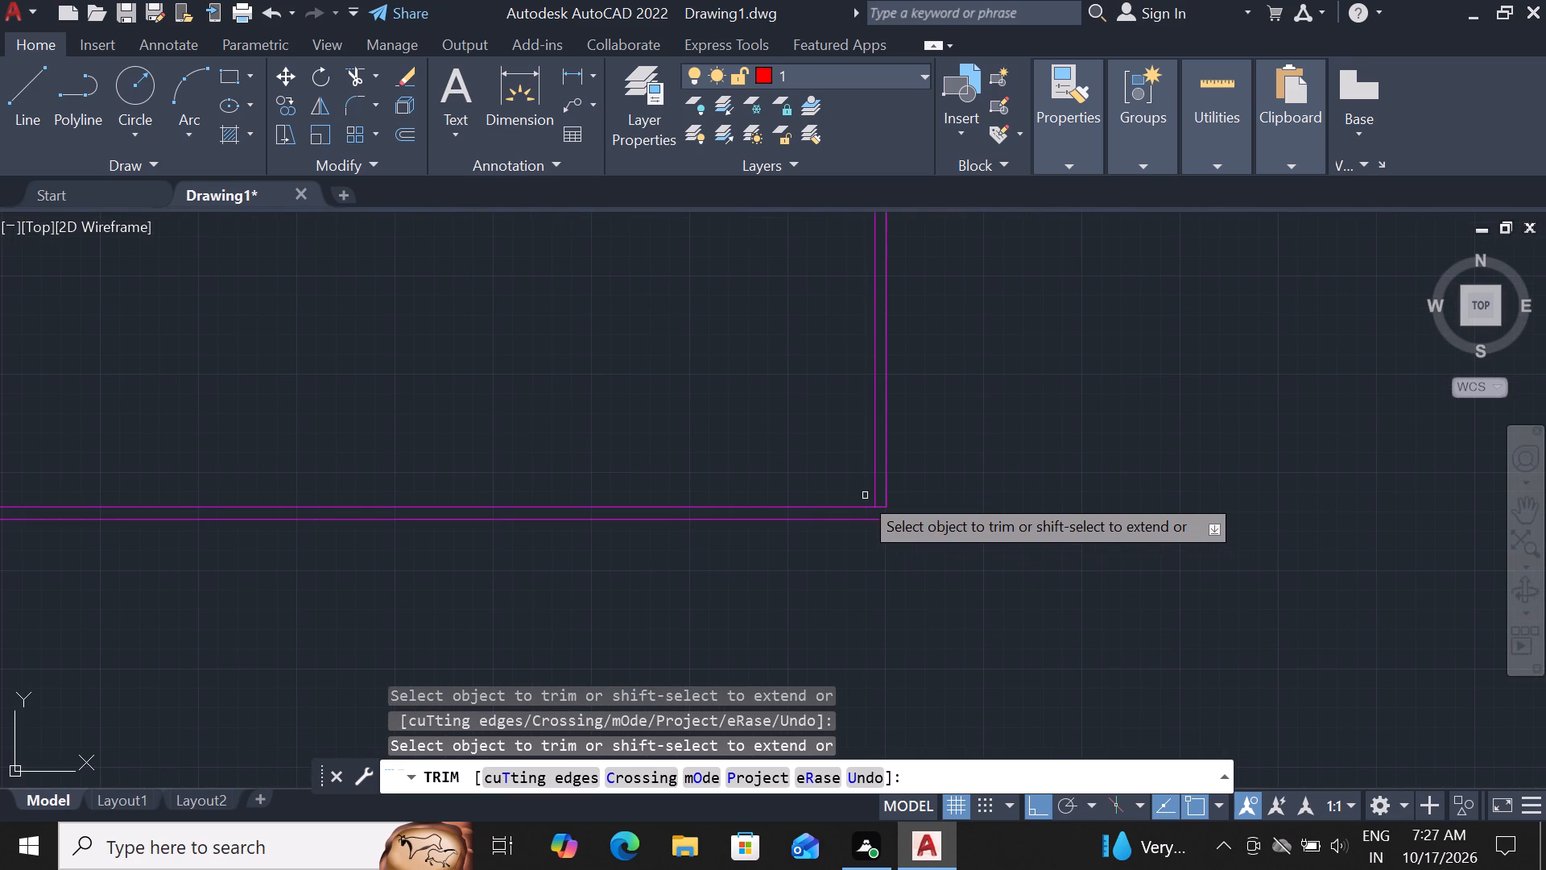
scroll(883, 507, "up", 2)
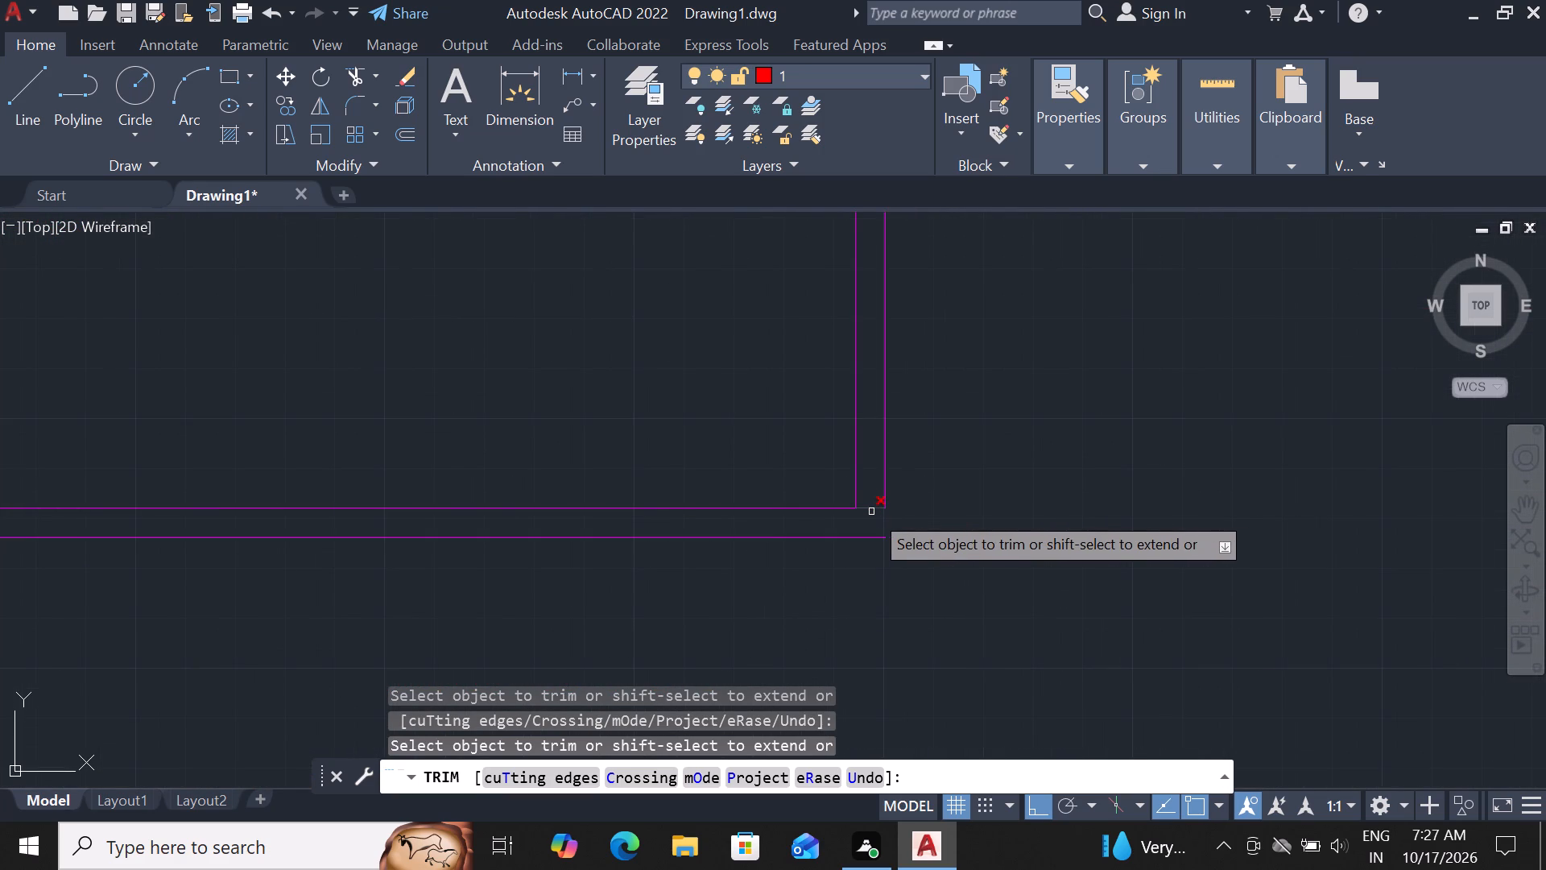
left_click(871, 512)
scroll(871, 512, "down", 9)
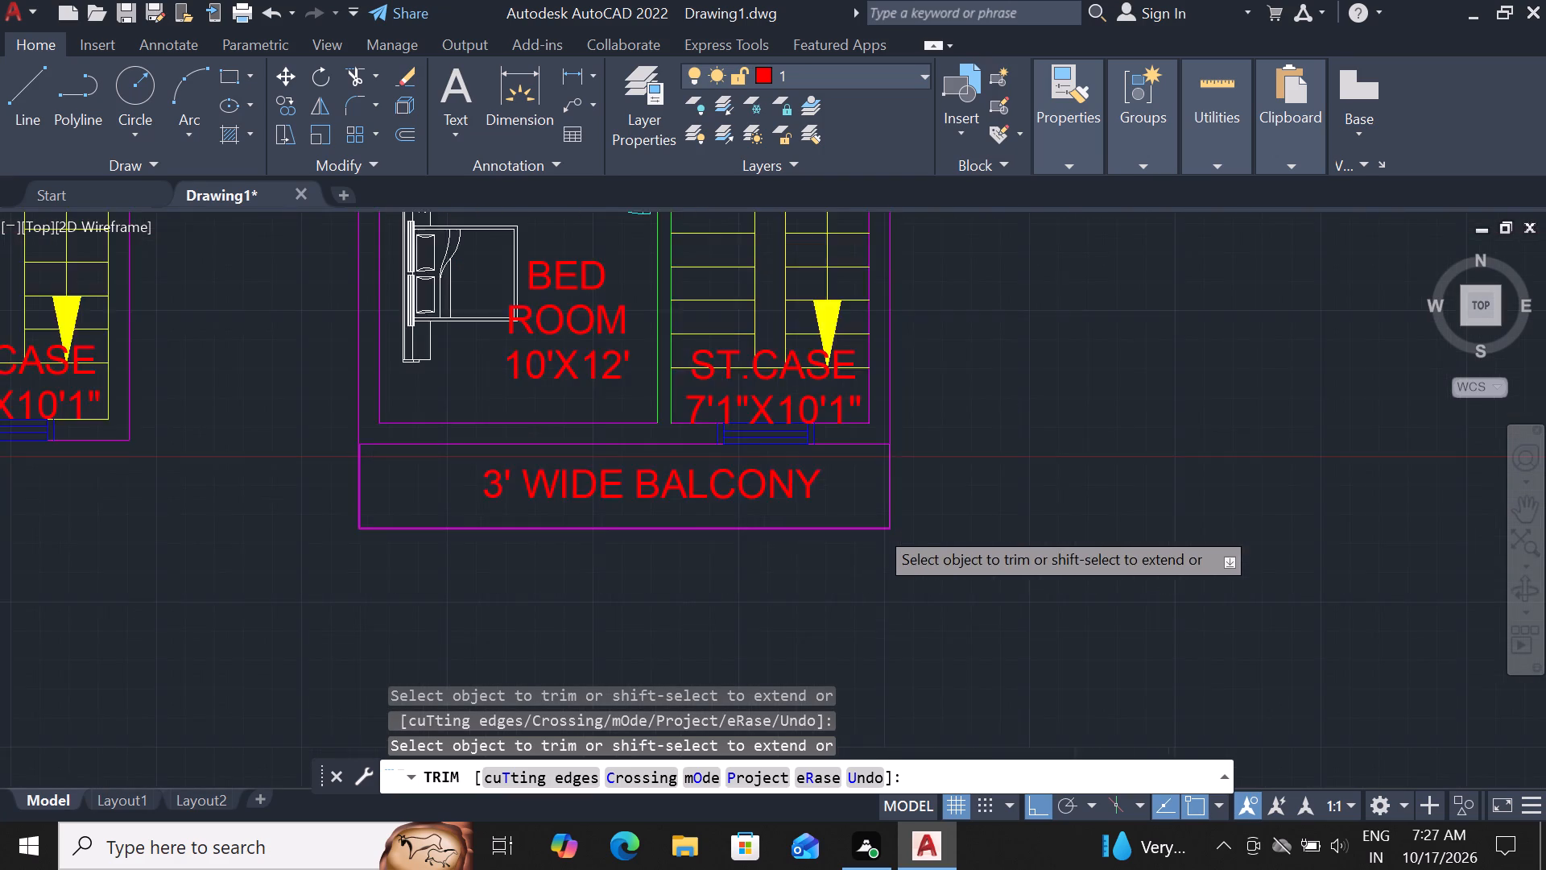
scroll(539, 524, "up", 5)
scroll(597, 553, "up", 3)
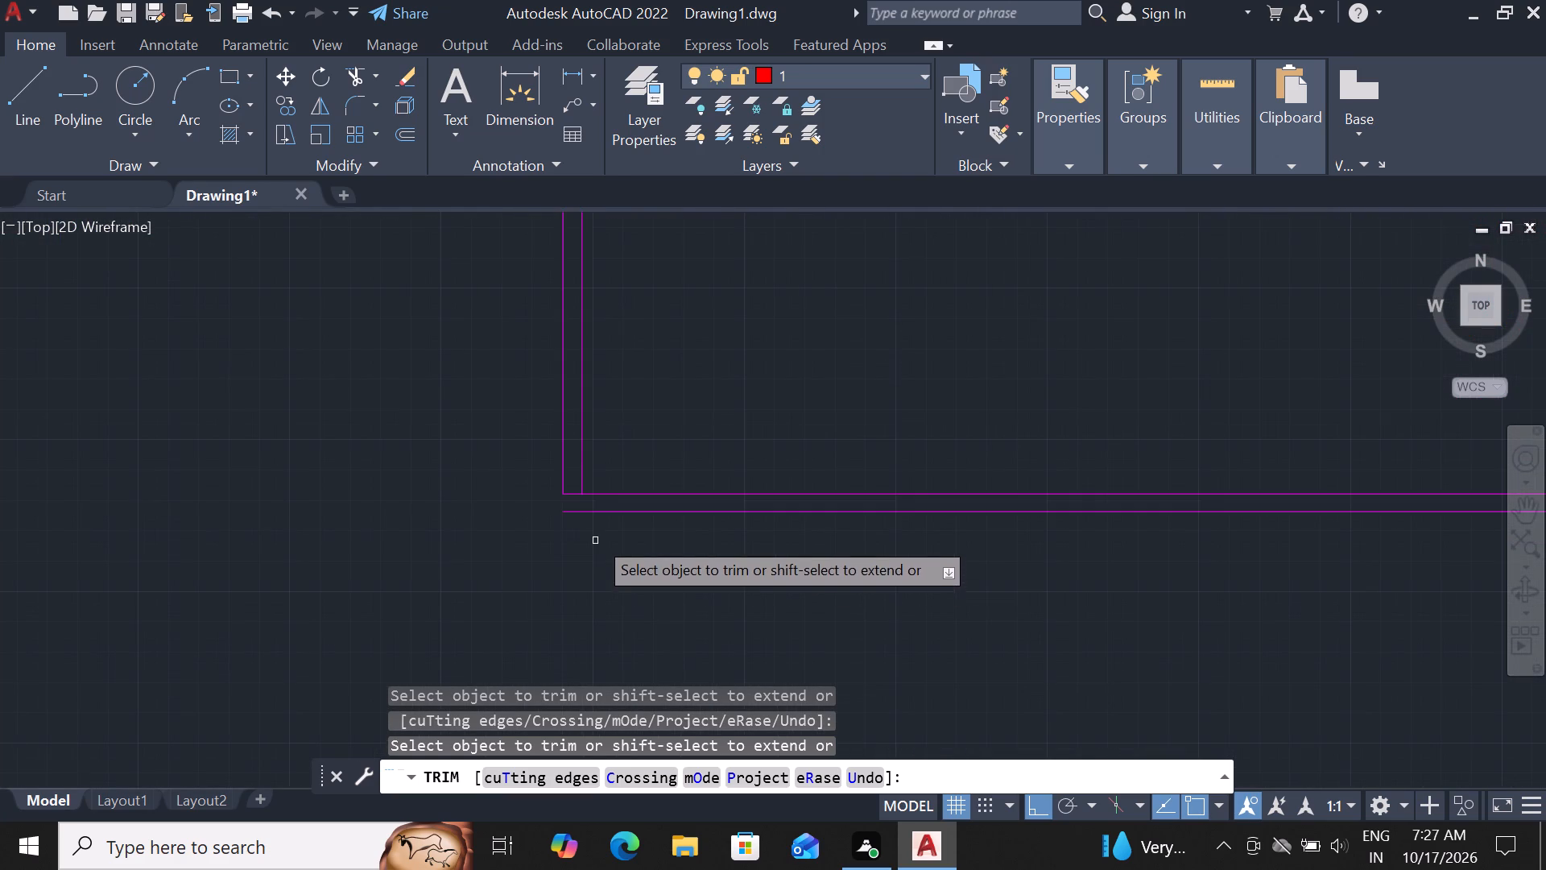
left_click(572, 497)
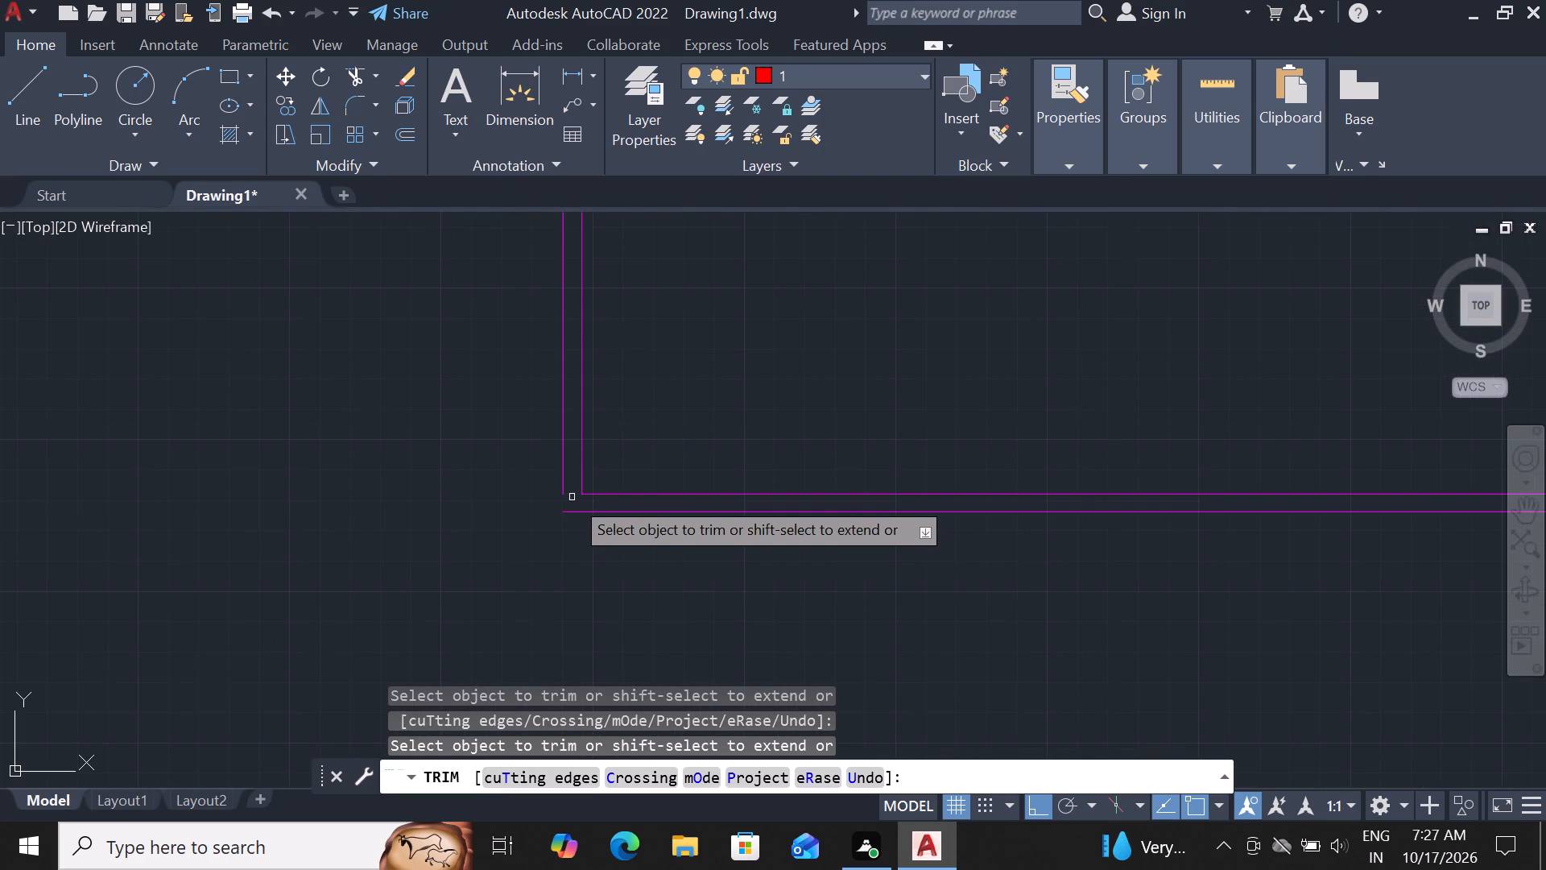
key("Escape")
Extend the balcony's outer west and east side lines to the outer front edge line, closing both corners.
type("EX")
key("space")
key("space")
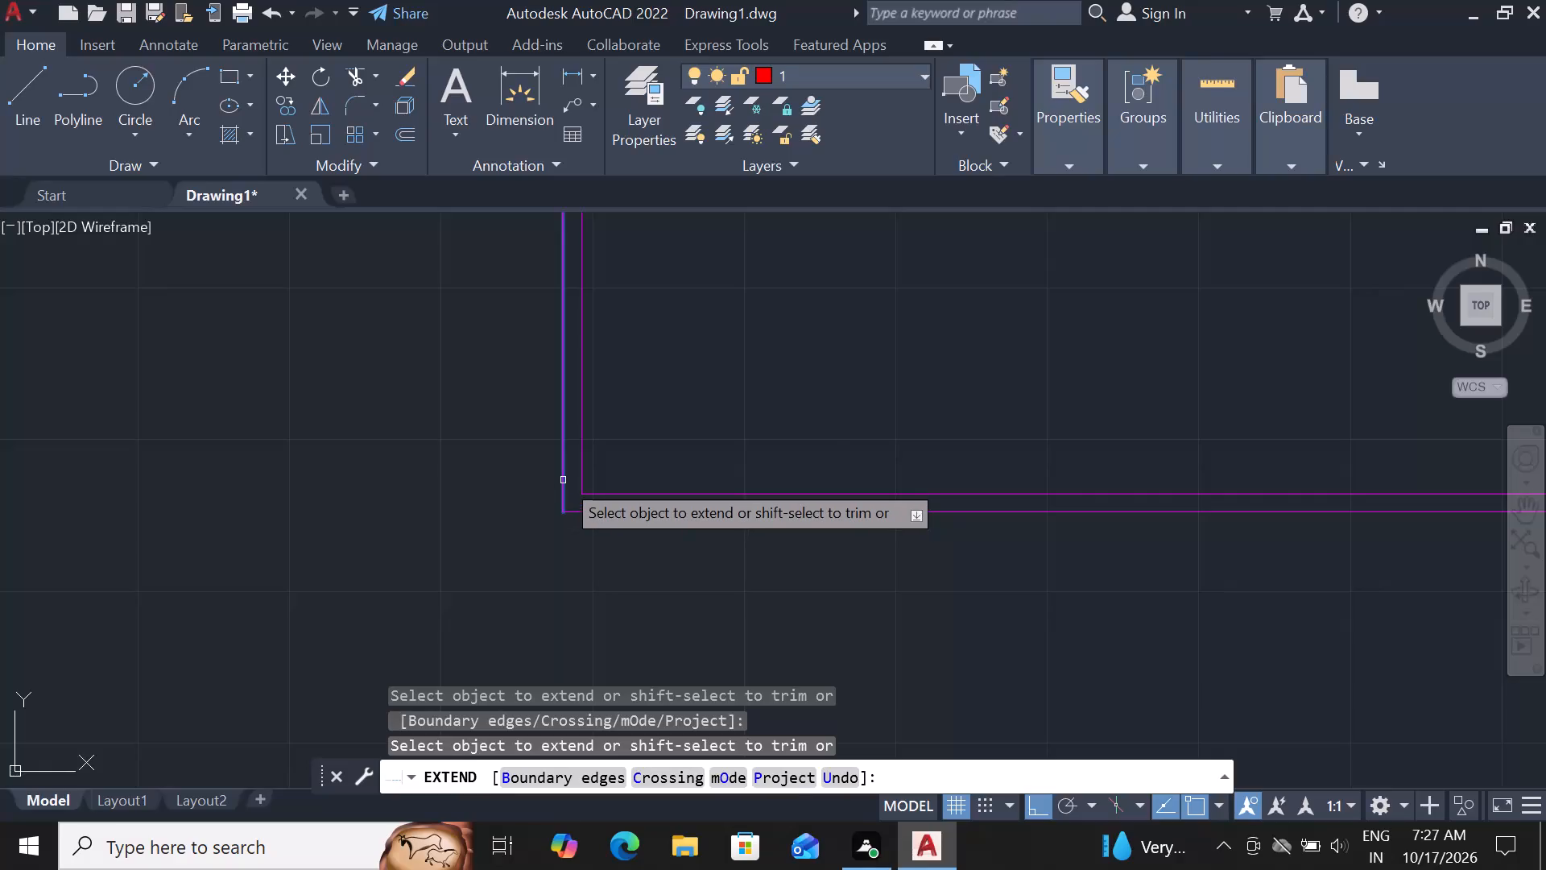
left_click(564, 480)
scroll(547, 551, "down", 7)
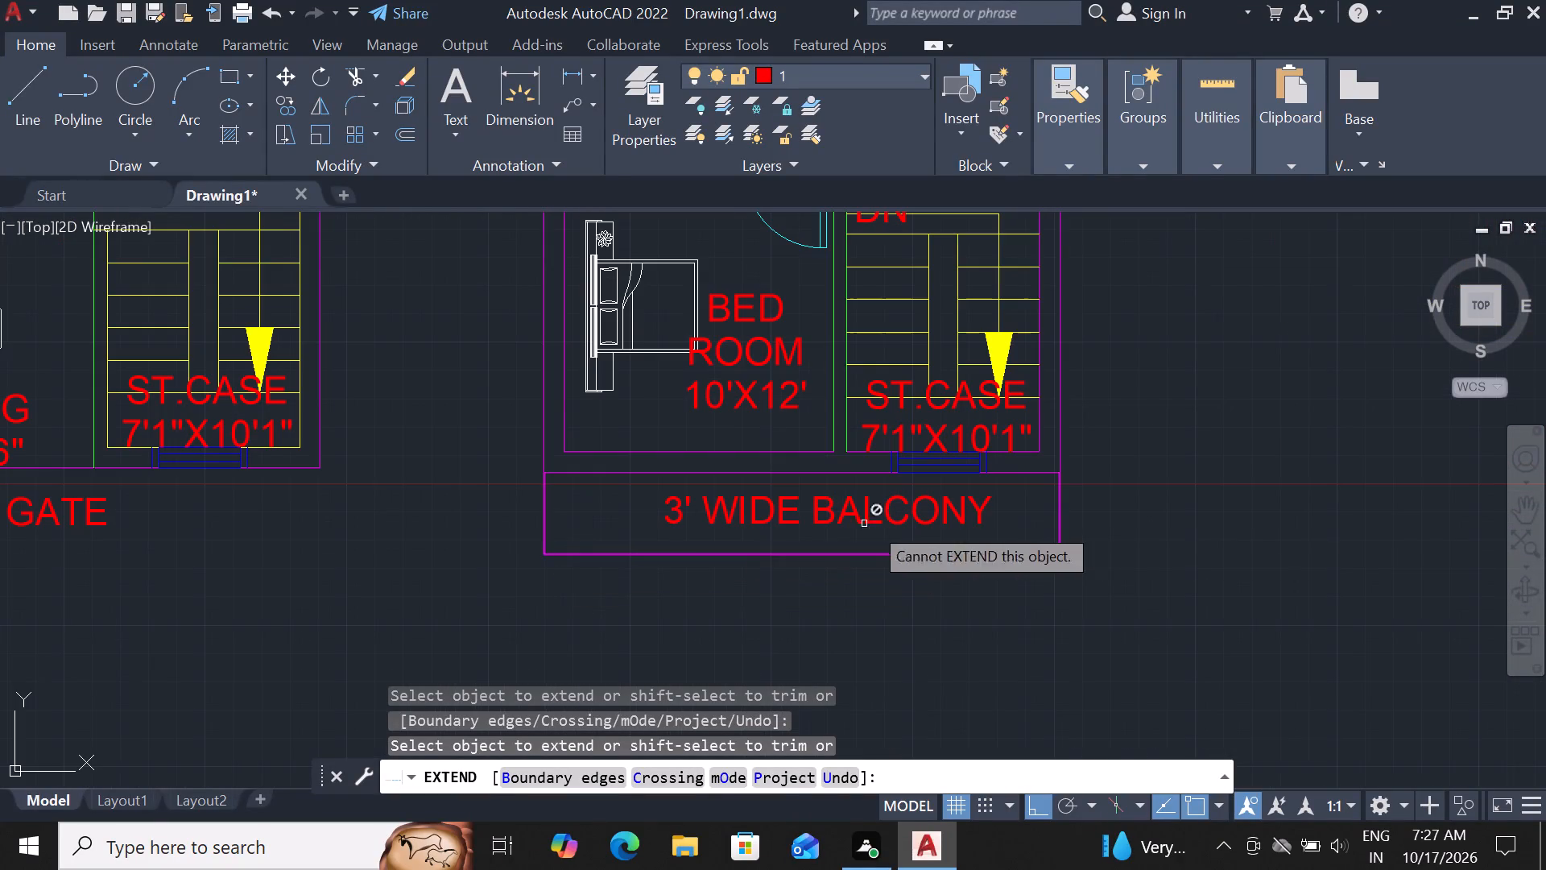
scroll(1030, 554, "up", 6)
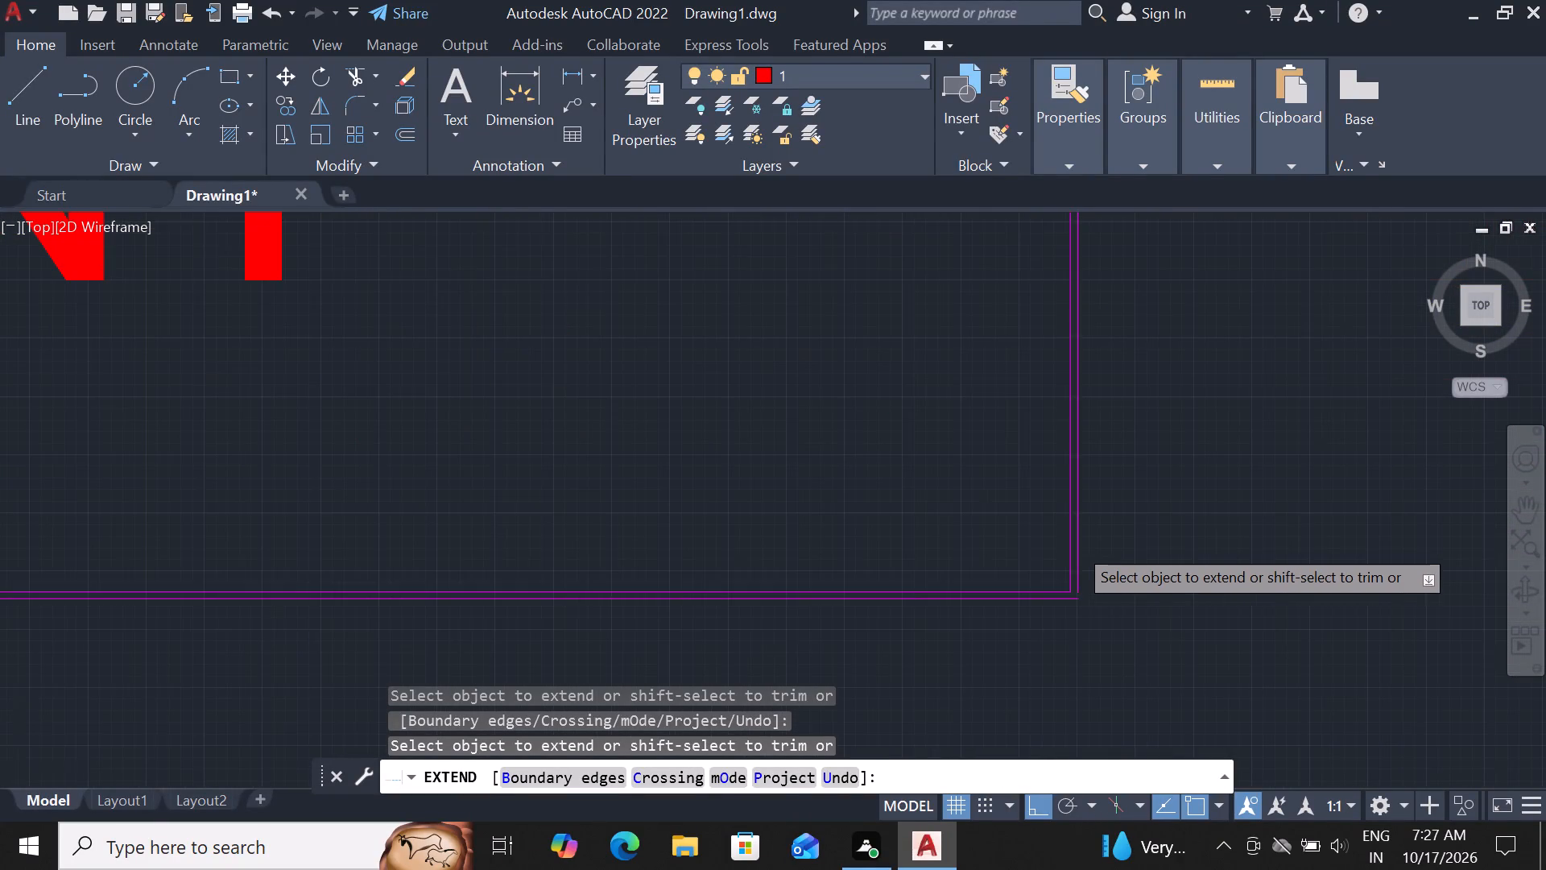
scroll(1079, 564, "up", 2)
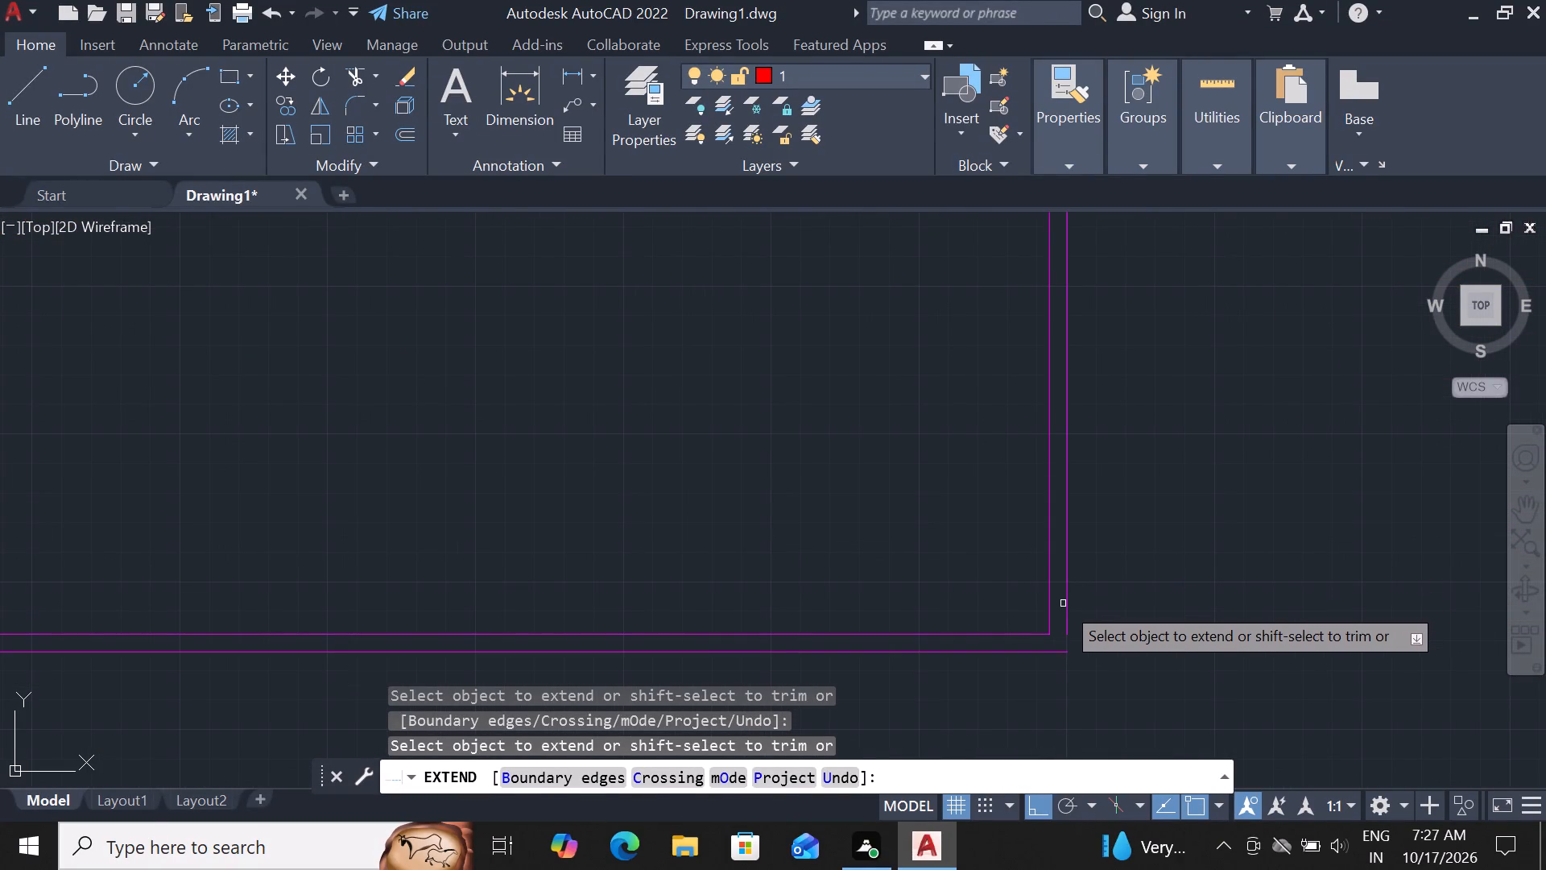
left_click(1063, 603)
left_click(1076, 599)
key("Escape")
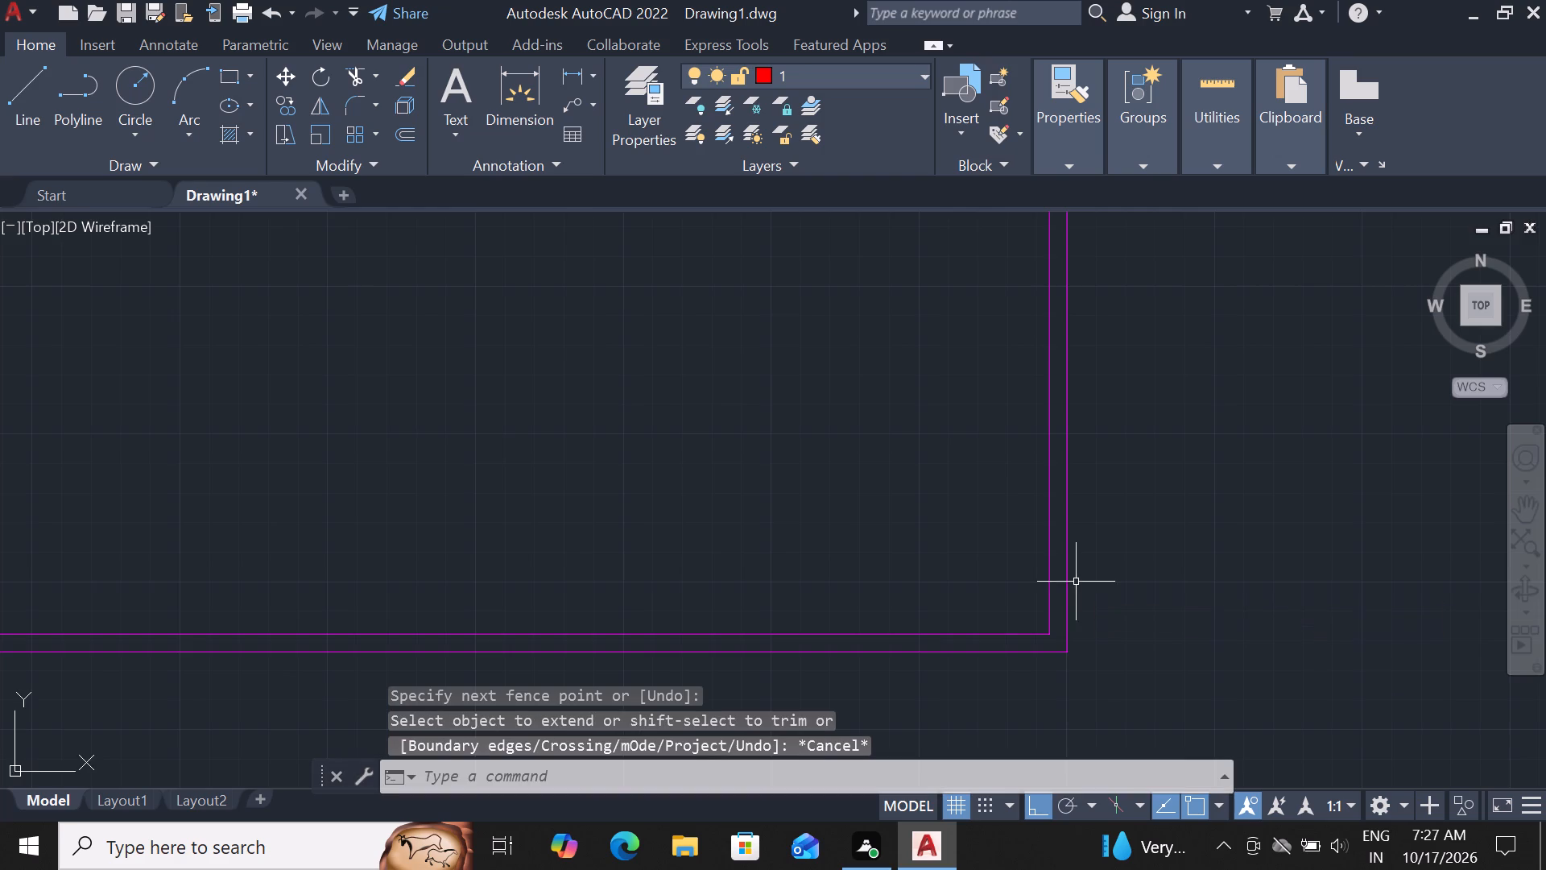
Move the three BED ROOM 10'X12' text lines straight down within the second layout's bedroom, clear of the bed.
scroll(1075, 574, "down", 9)
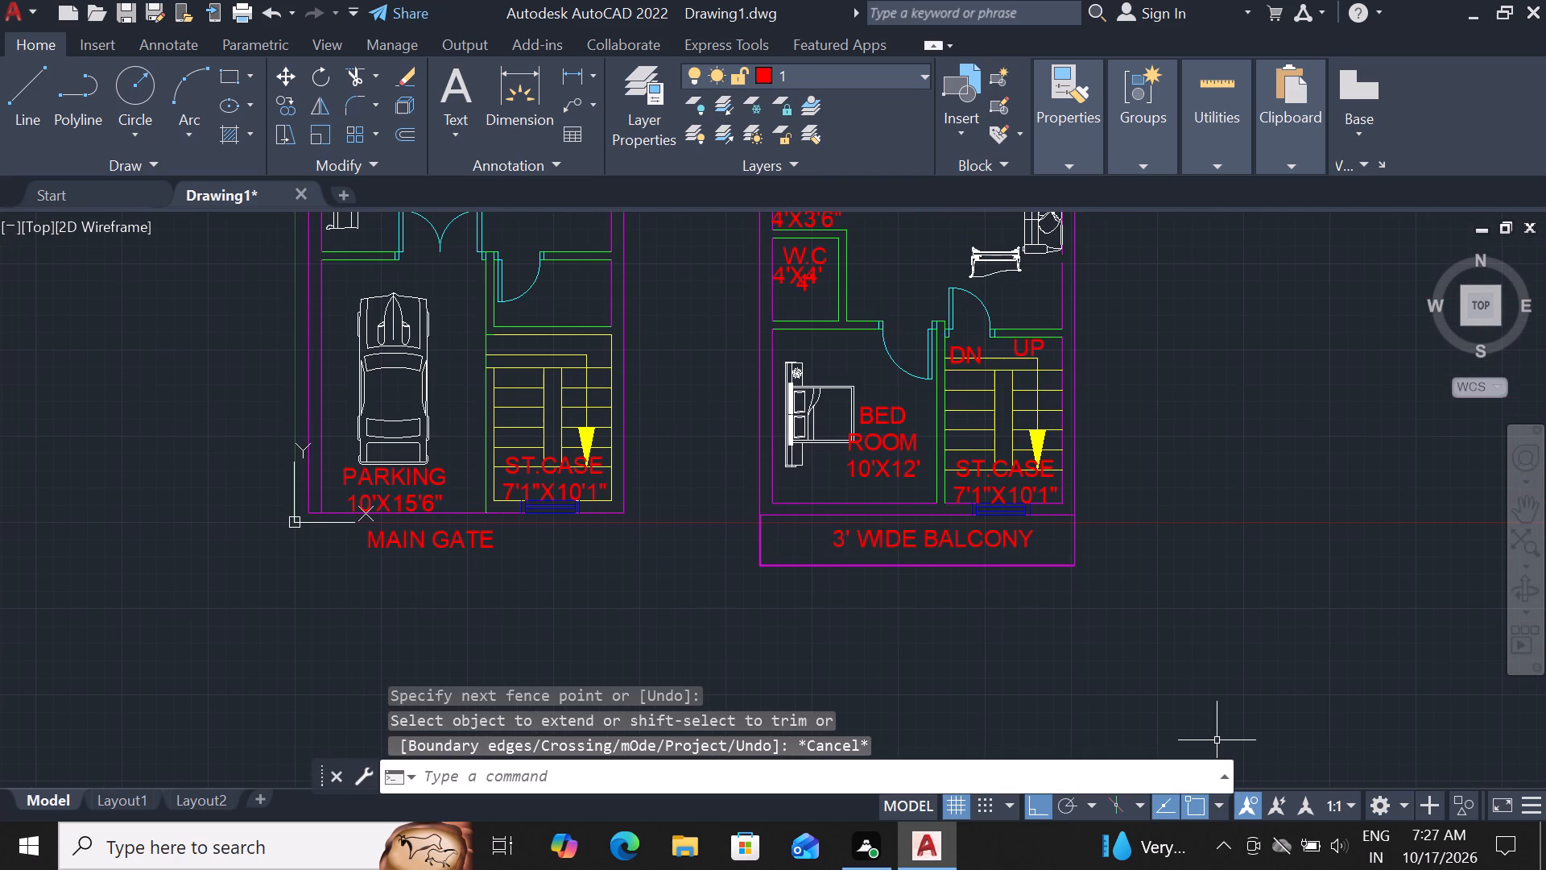
scroll(892, 466, "up", 2)
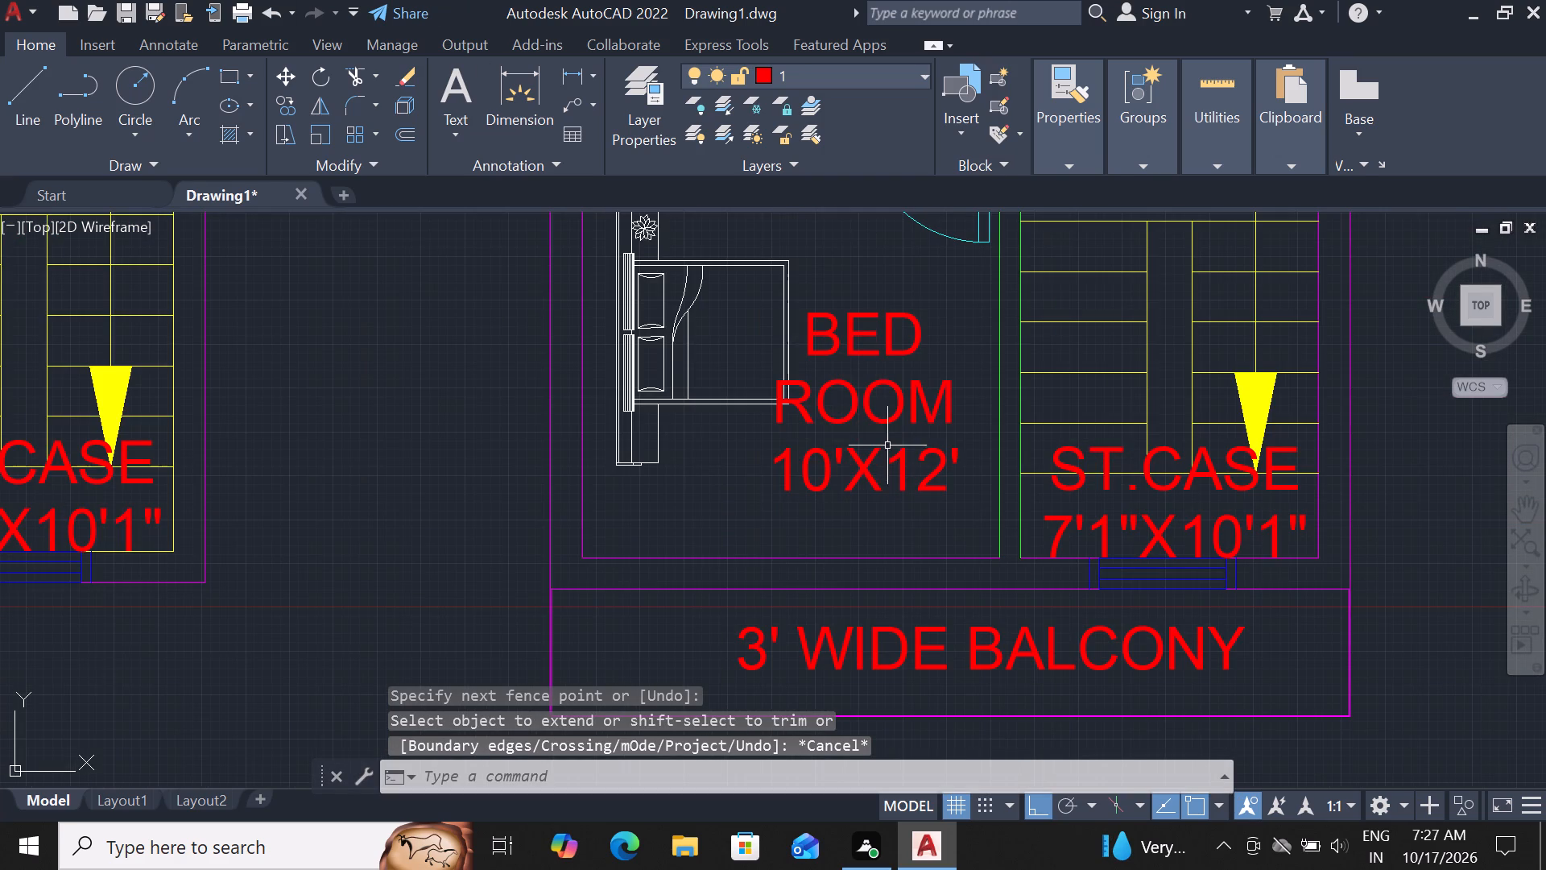
left_click(856, 400)
left_click(871, 350)
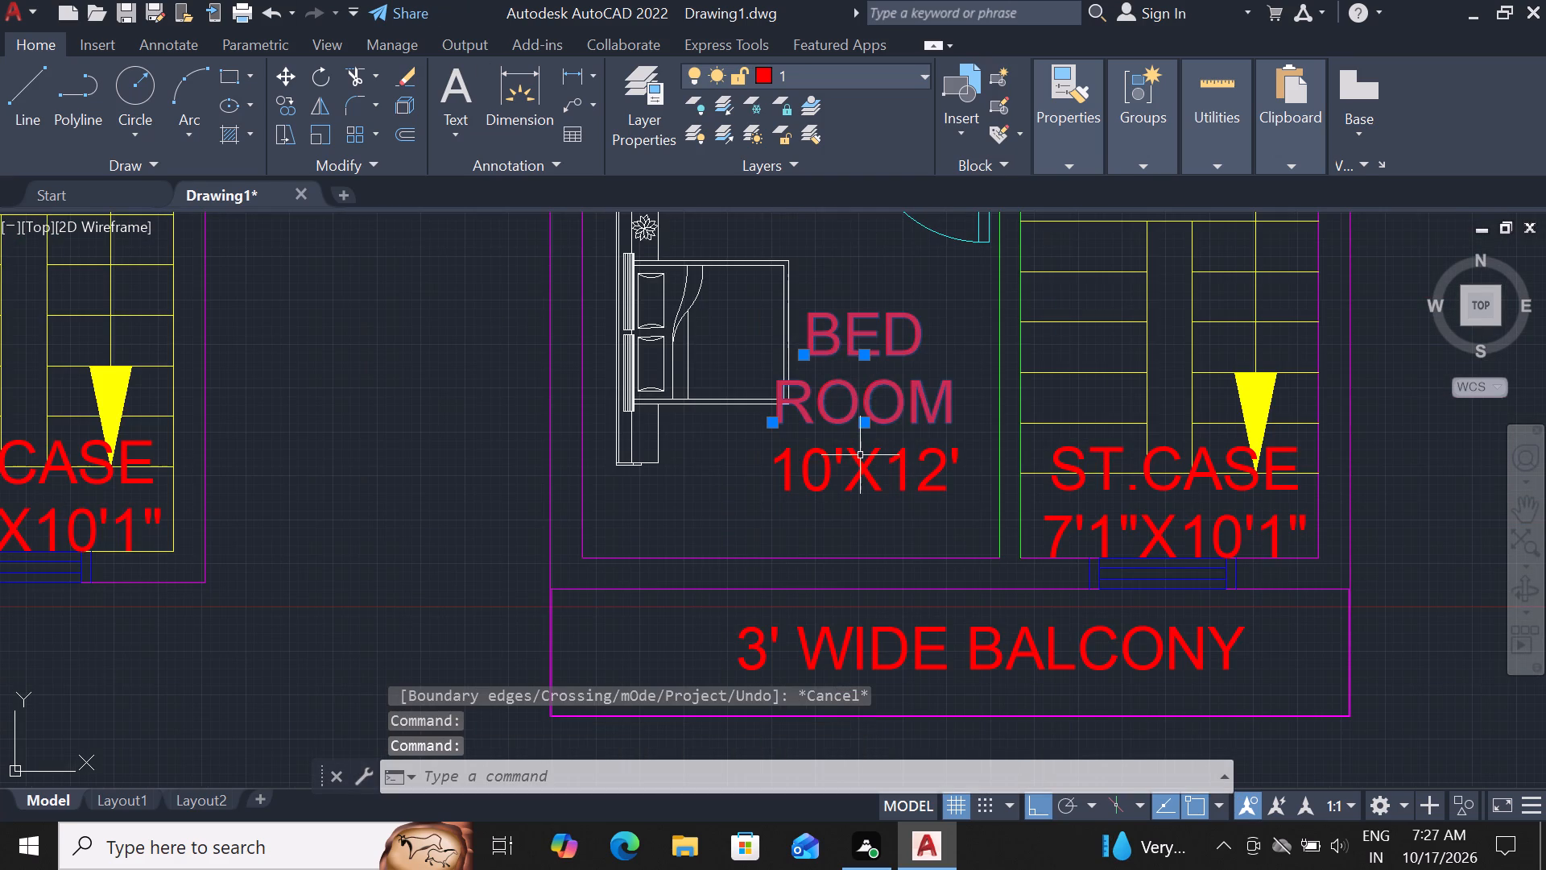
left_click(878, 483)
type("M")
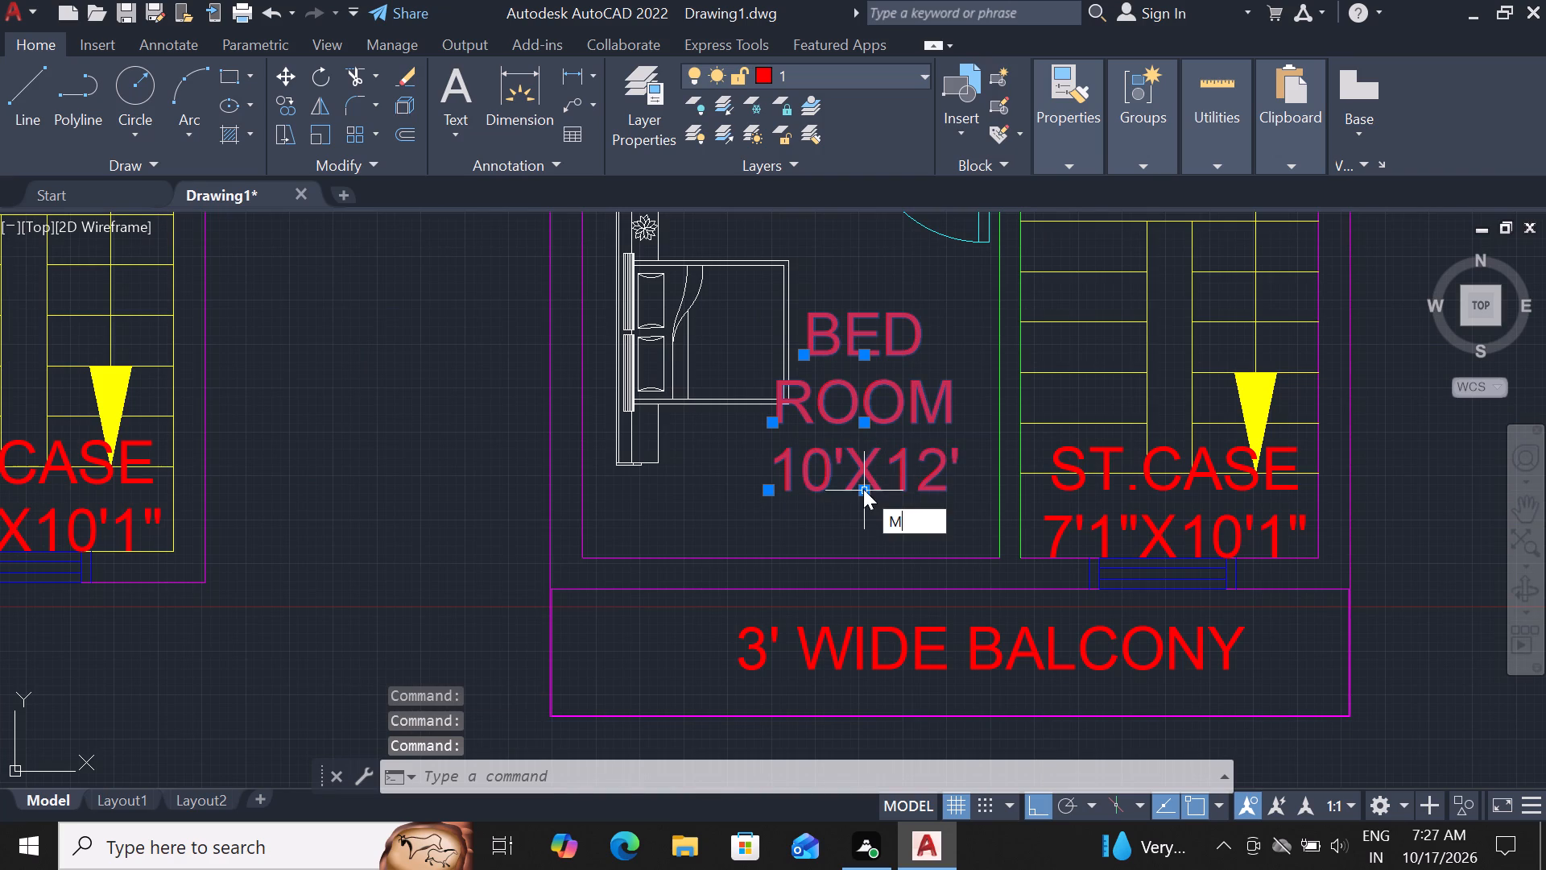
key("space")
left_click(823, 441)
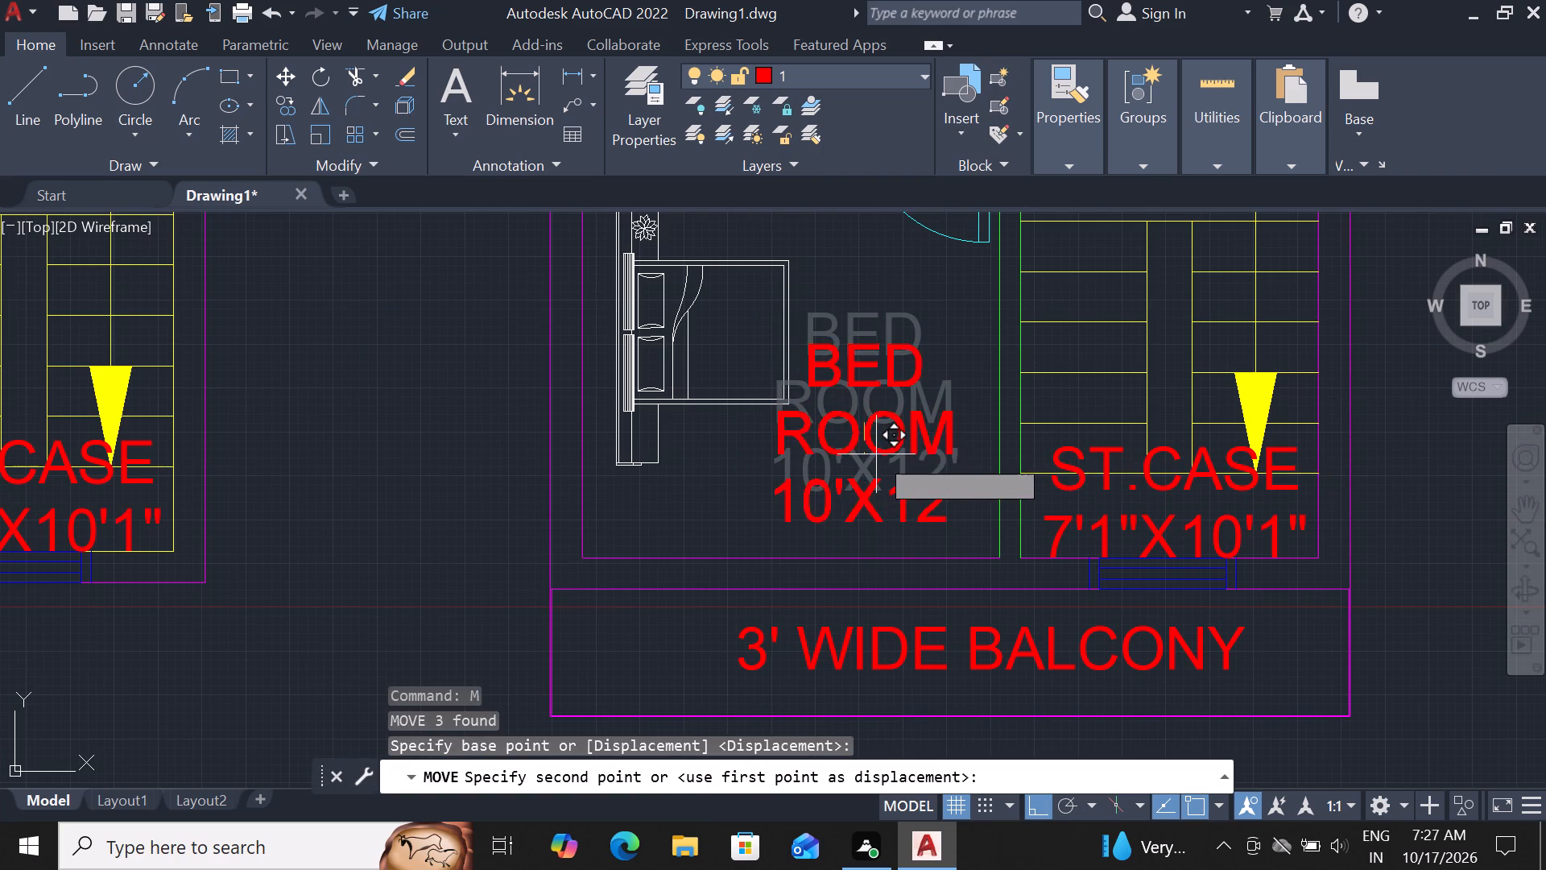
left_click(907, 474)
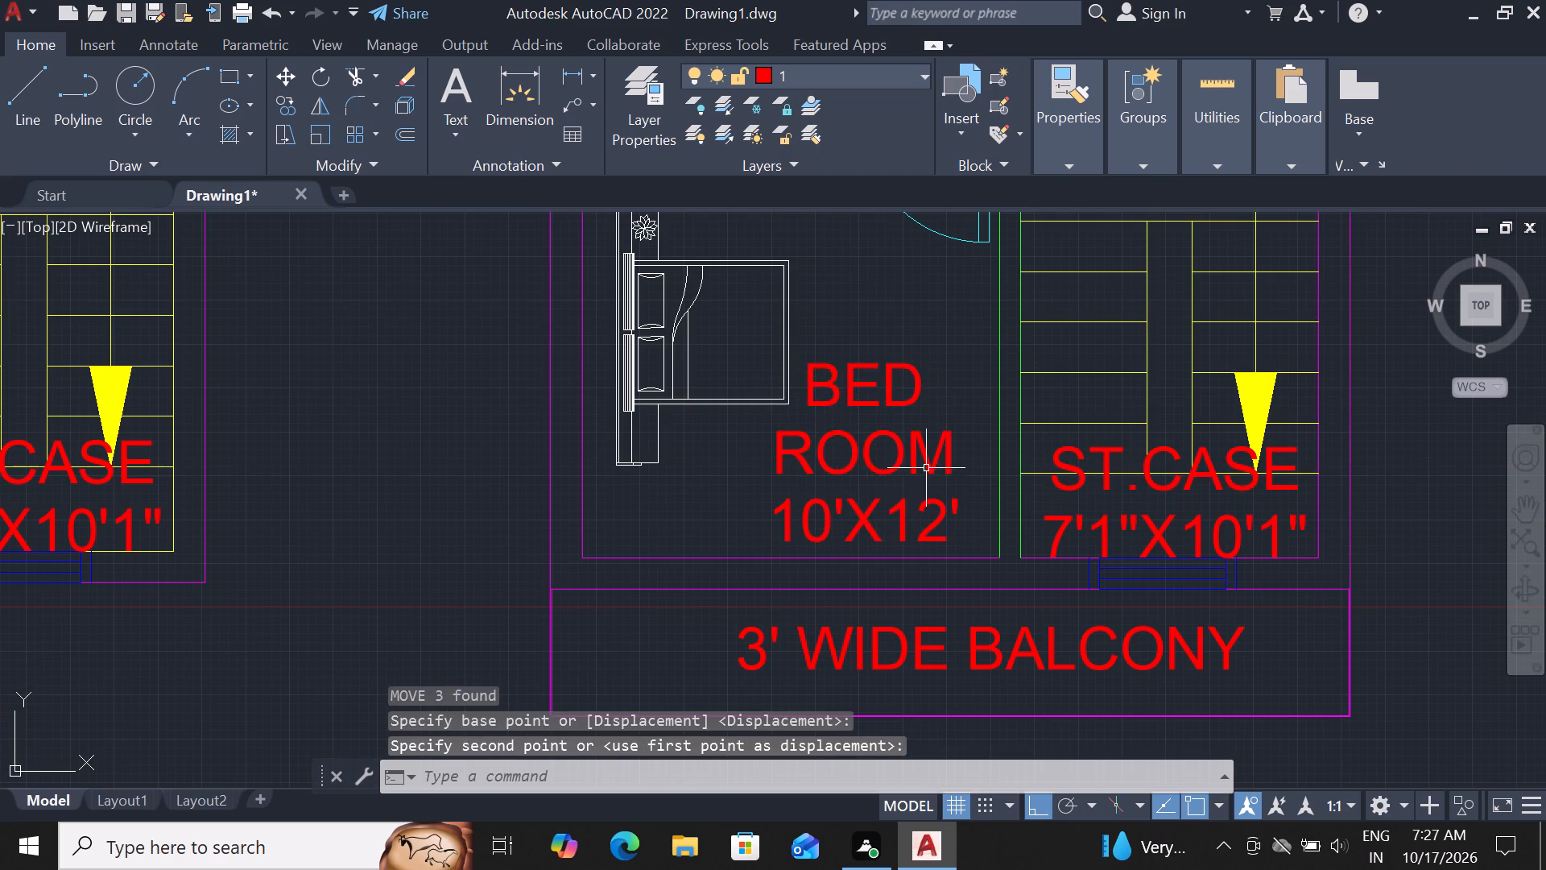
Delete the stray 4' text overlapping the 4'X4' size label in the second layout's W.C.
scroll(945, 458, "down", 3)
scroll(877, 294, "up", 3)
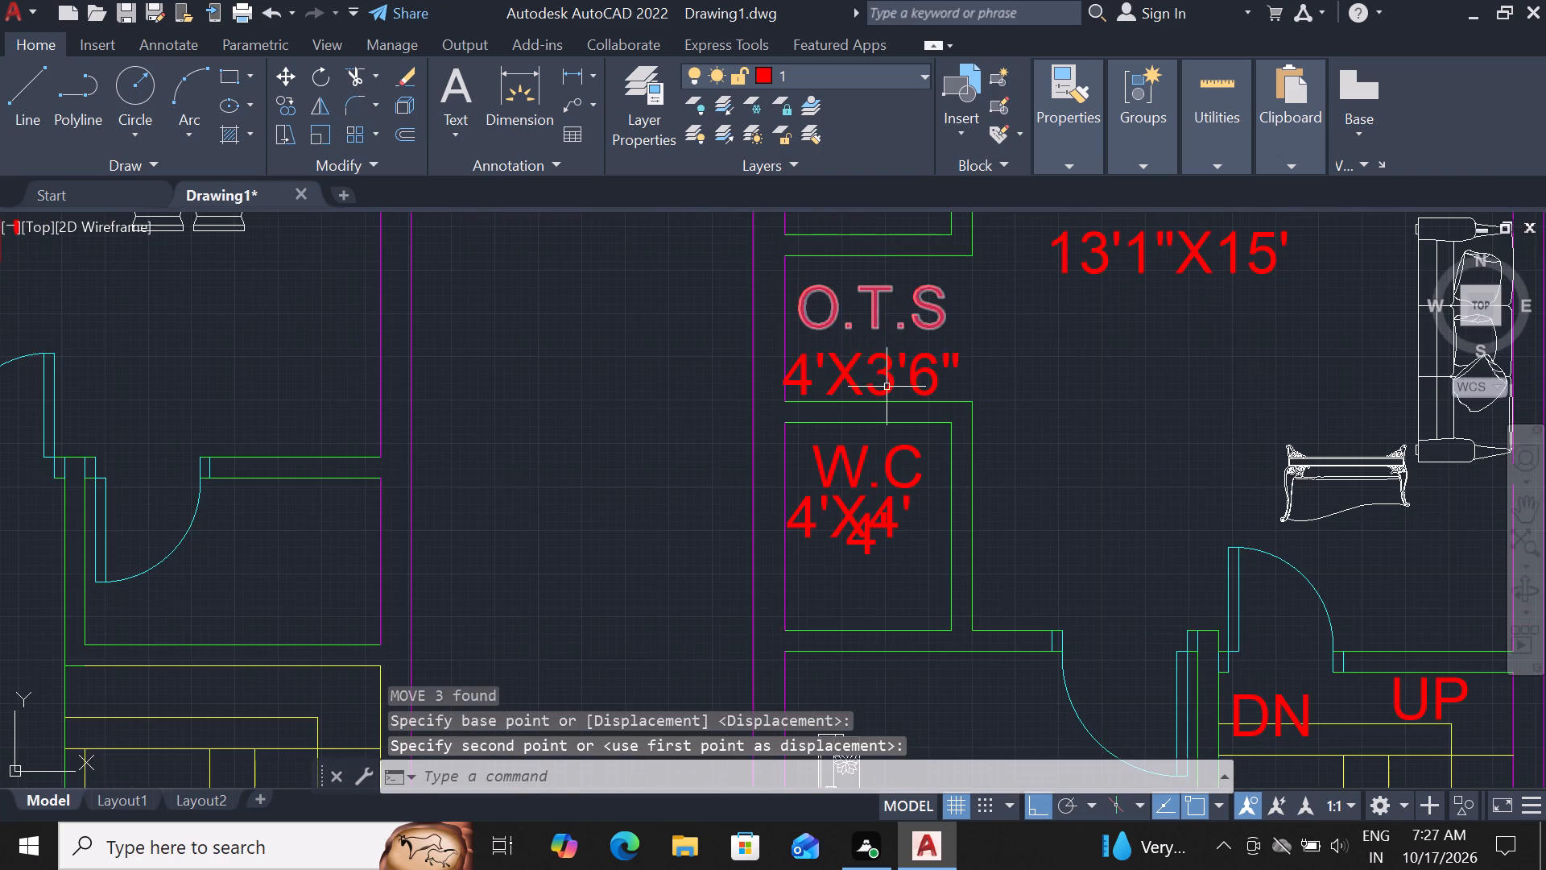
scroll(872, 495, "up", 1)
left_click(849, 563)
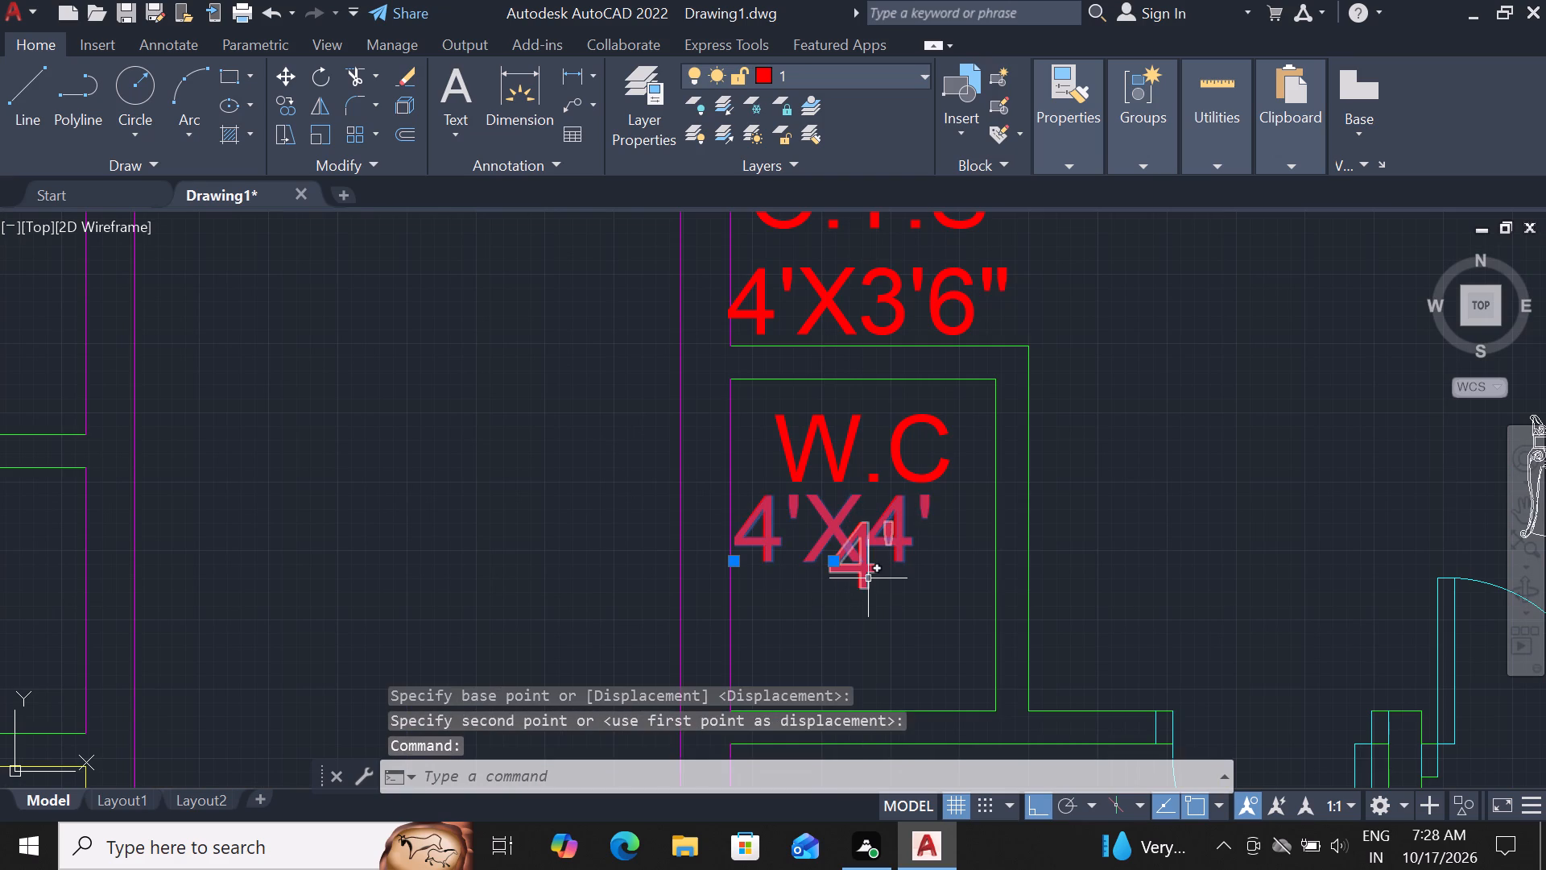
key("Escape")
left_click(870, 579)
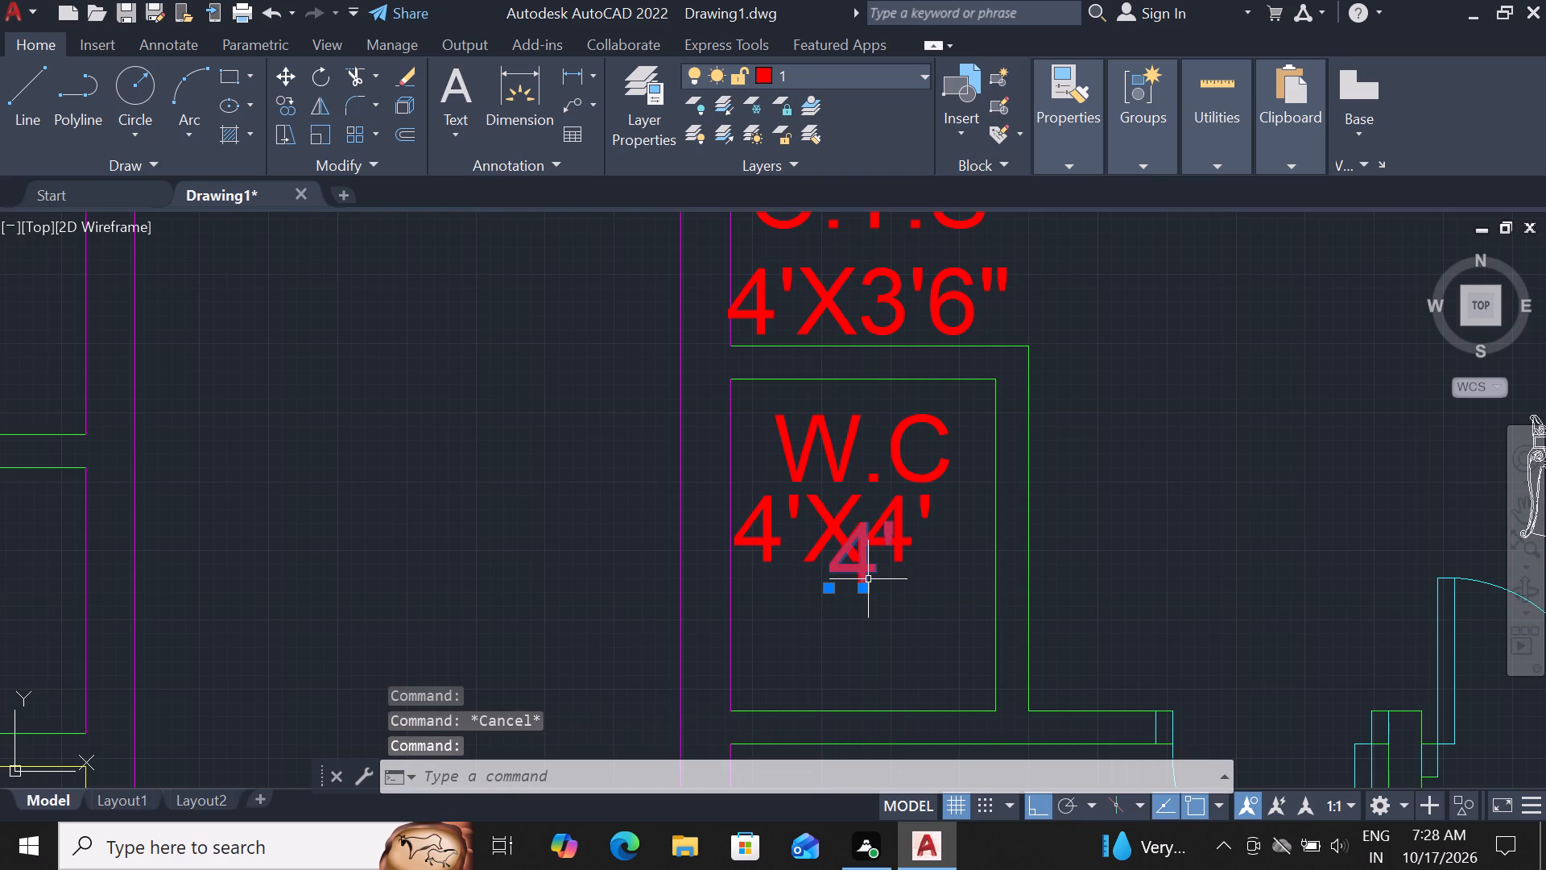
key("Delete")
Move the W.C and 4'X4' text lines straight down toward the middle of the second layout's W.C room.
left_click(833, 512)
left_click(833, 468)
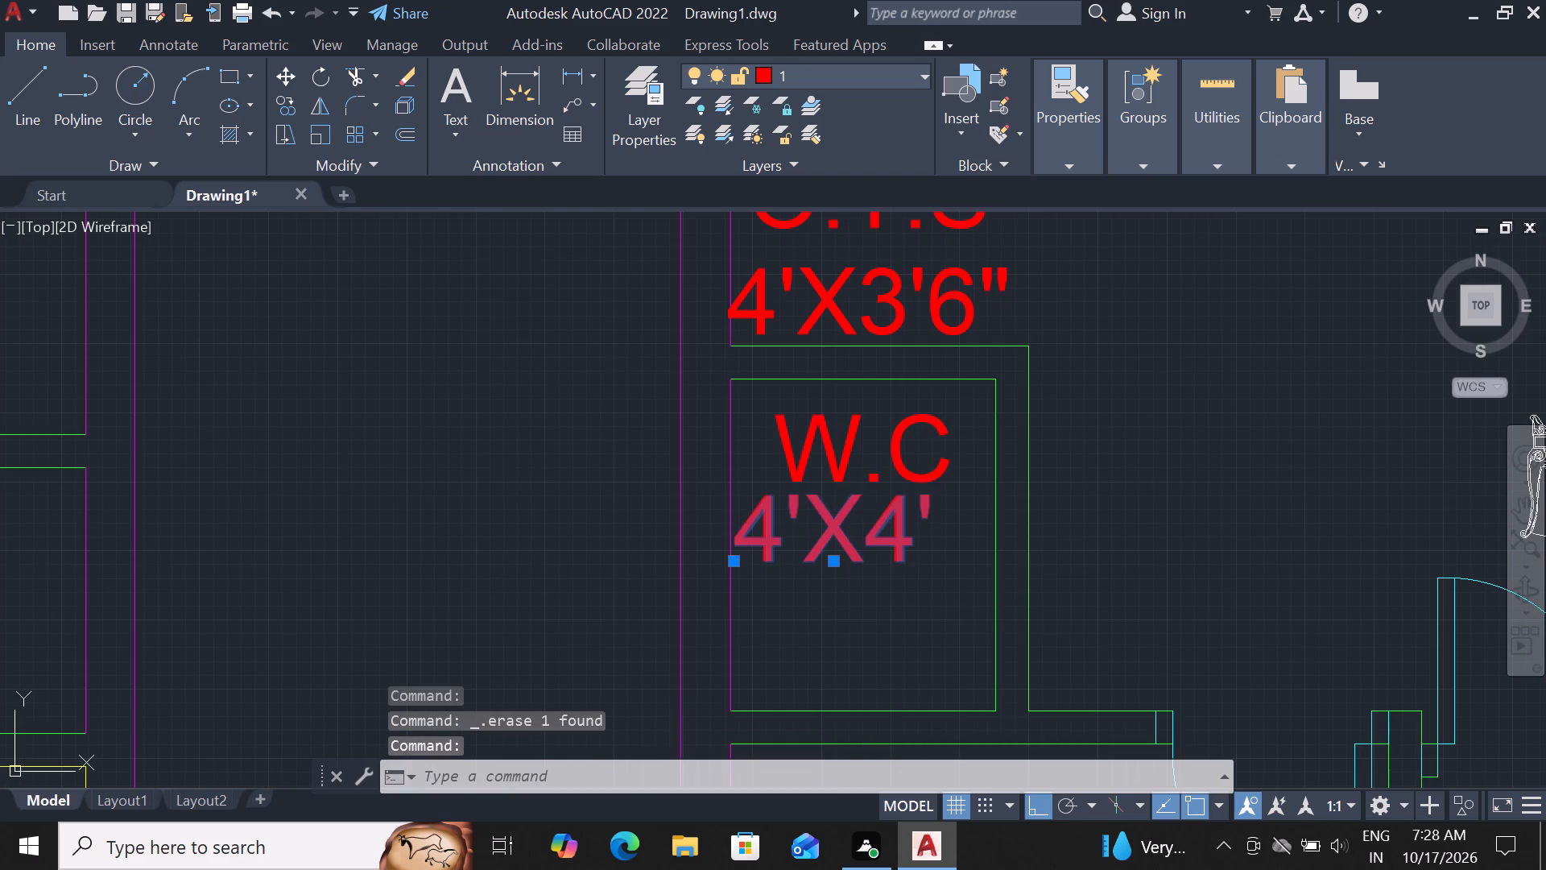
type("M")
key("space")
left_click(833, 468)
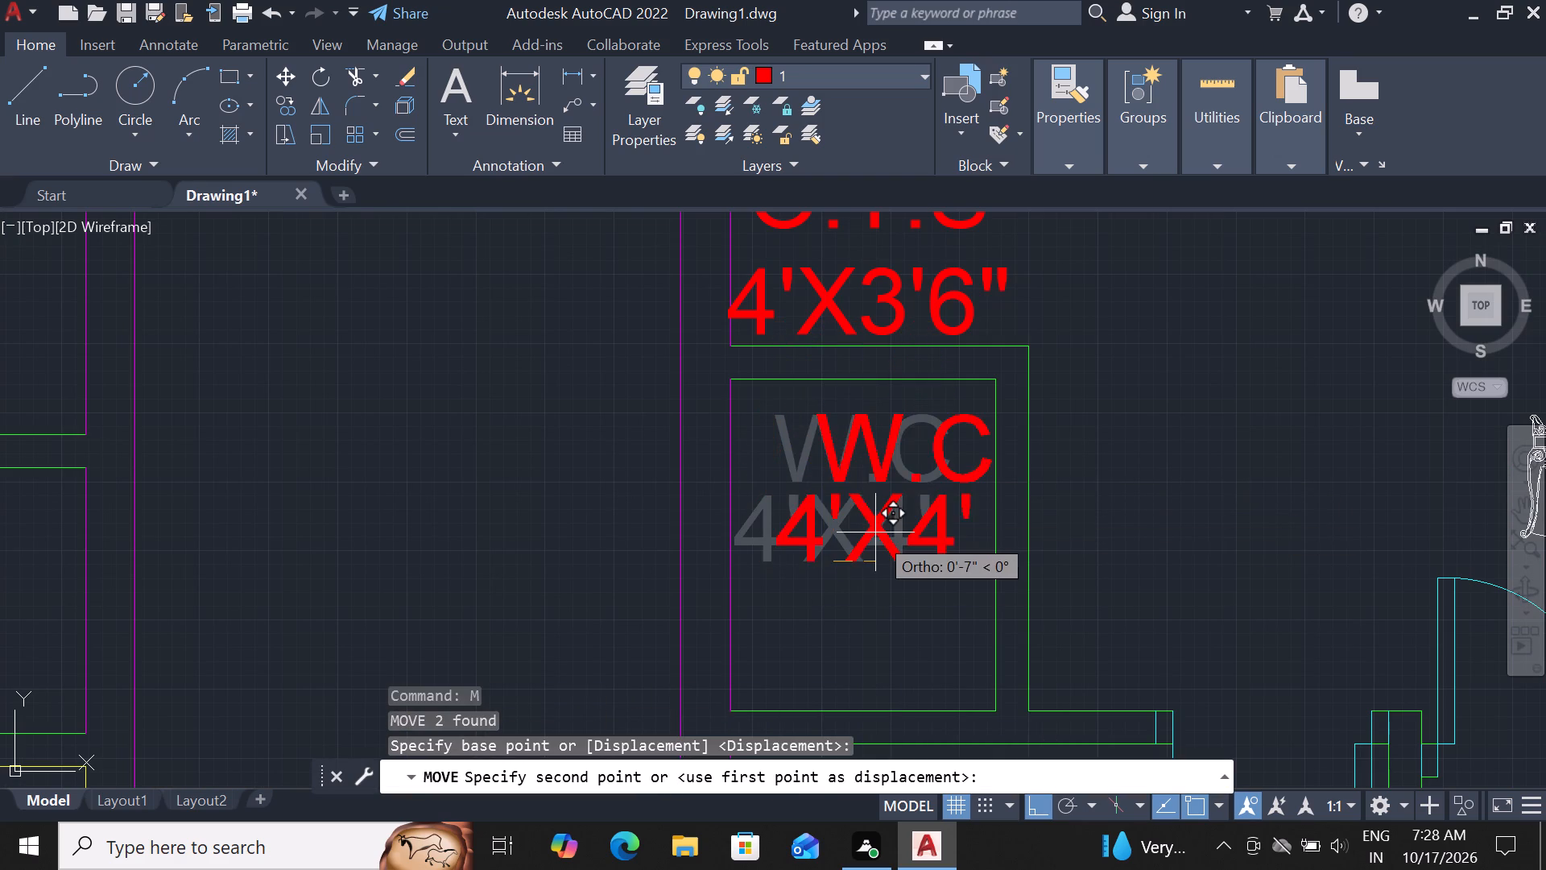
left_click(866, 591)
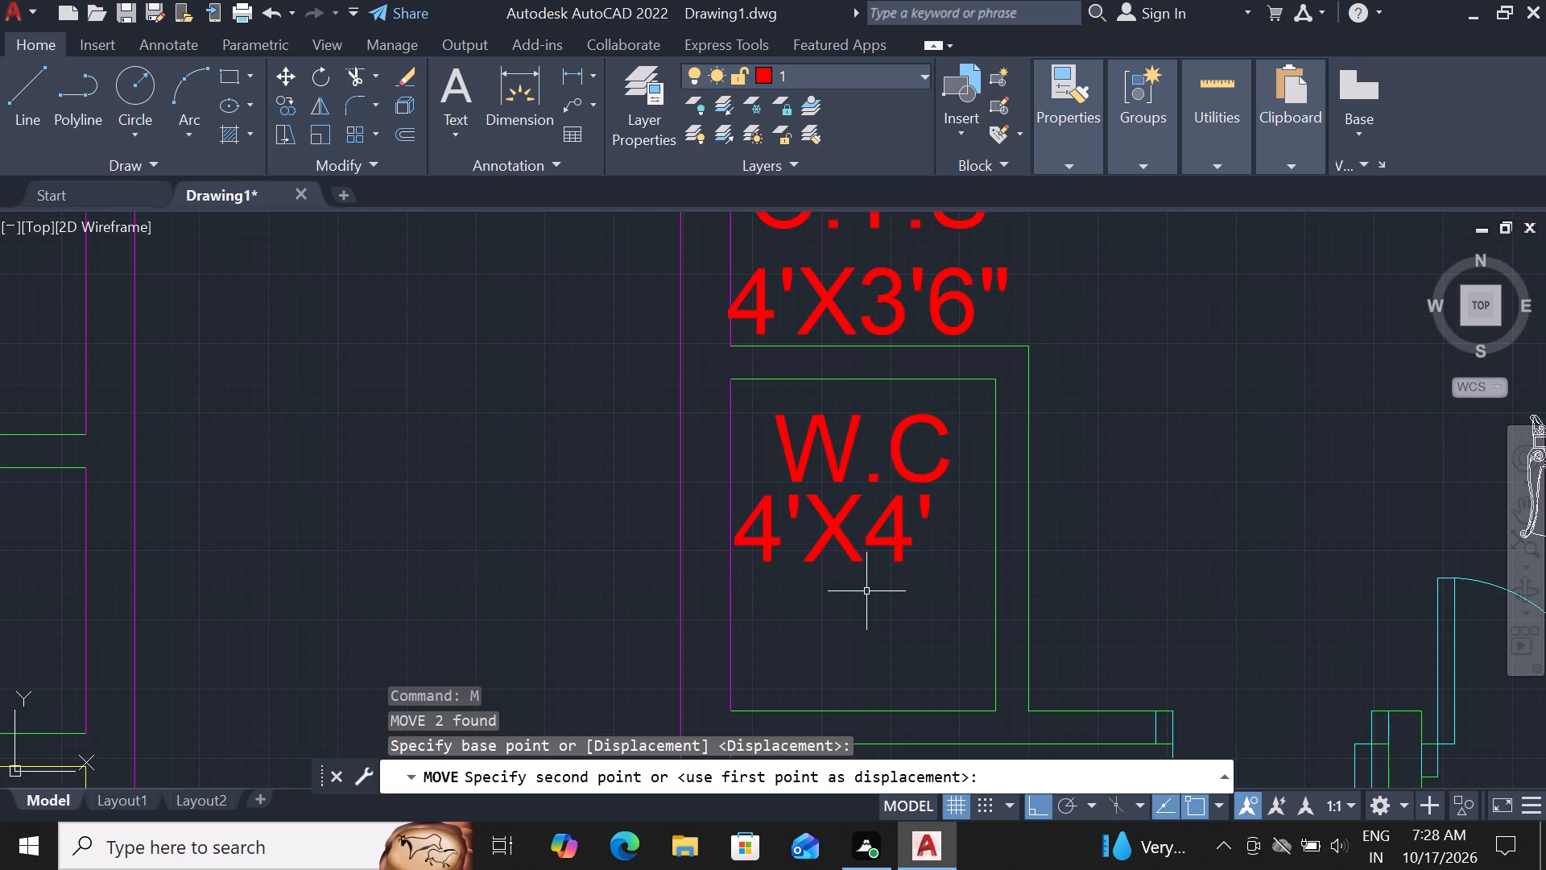
left_click(856, 549)
left_click(837, 464)
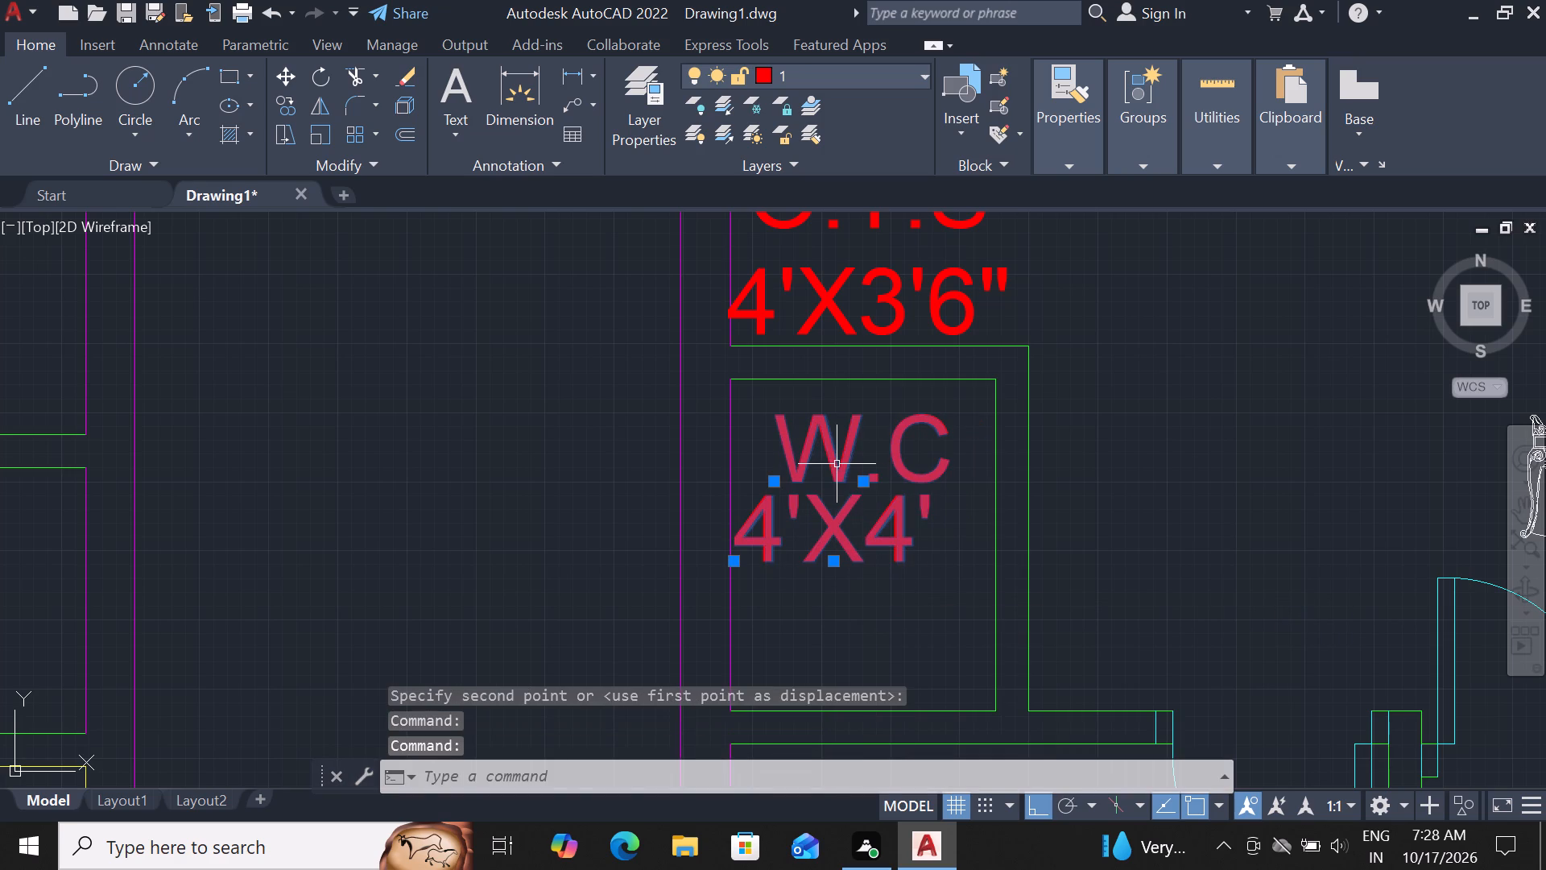
type("M")
key("space")
left_click(837, 464)
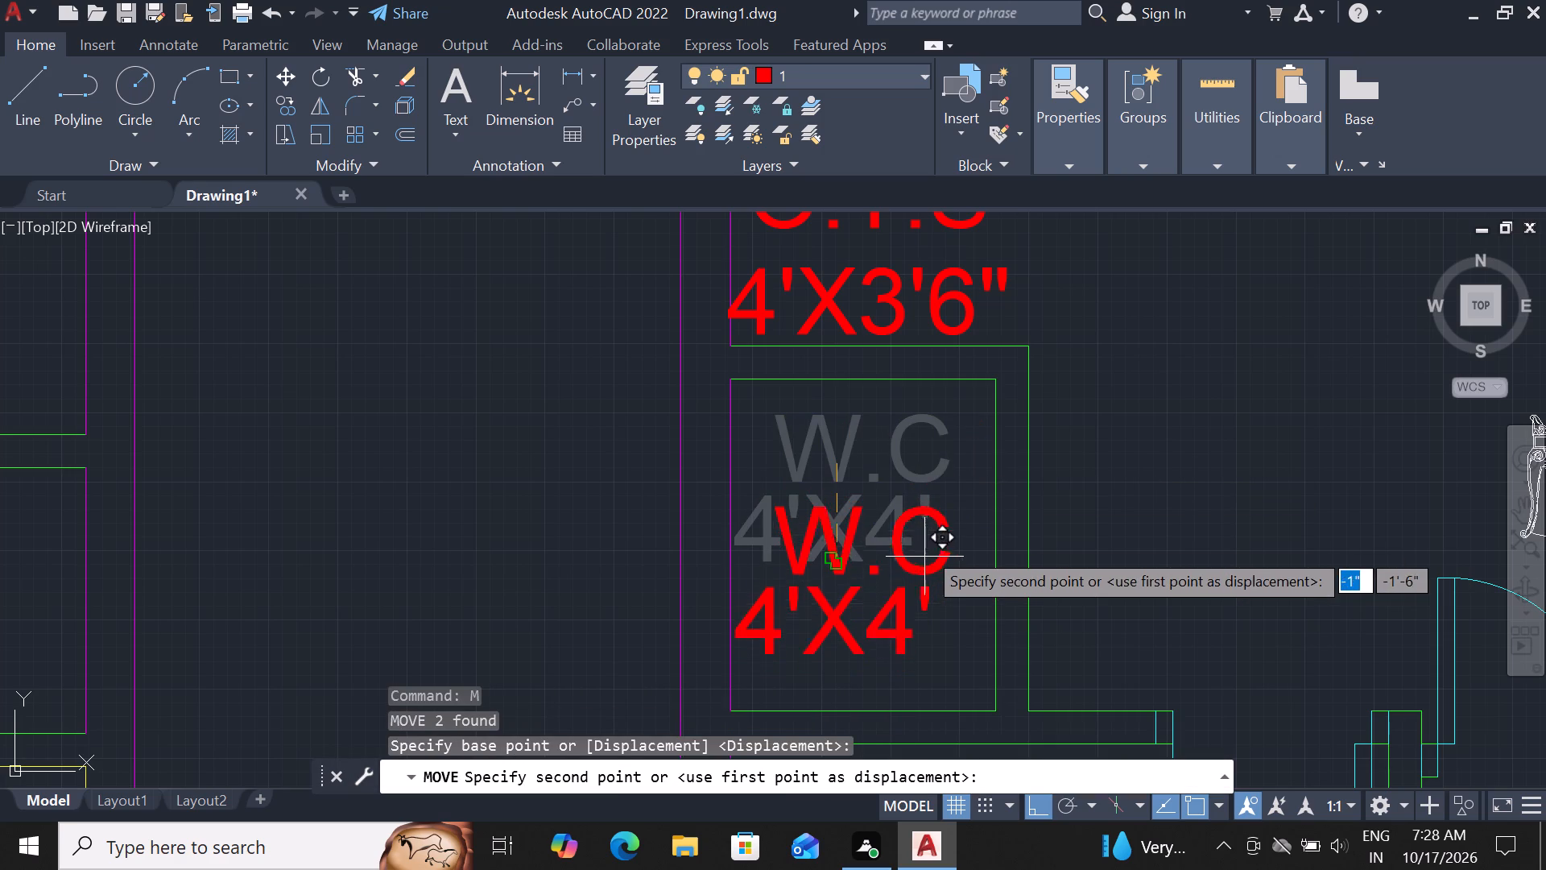
left_click(894, 546)
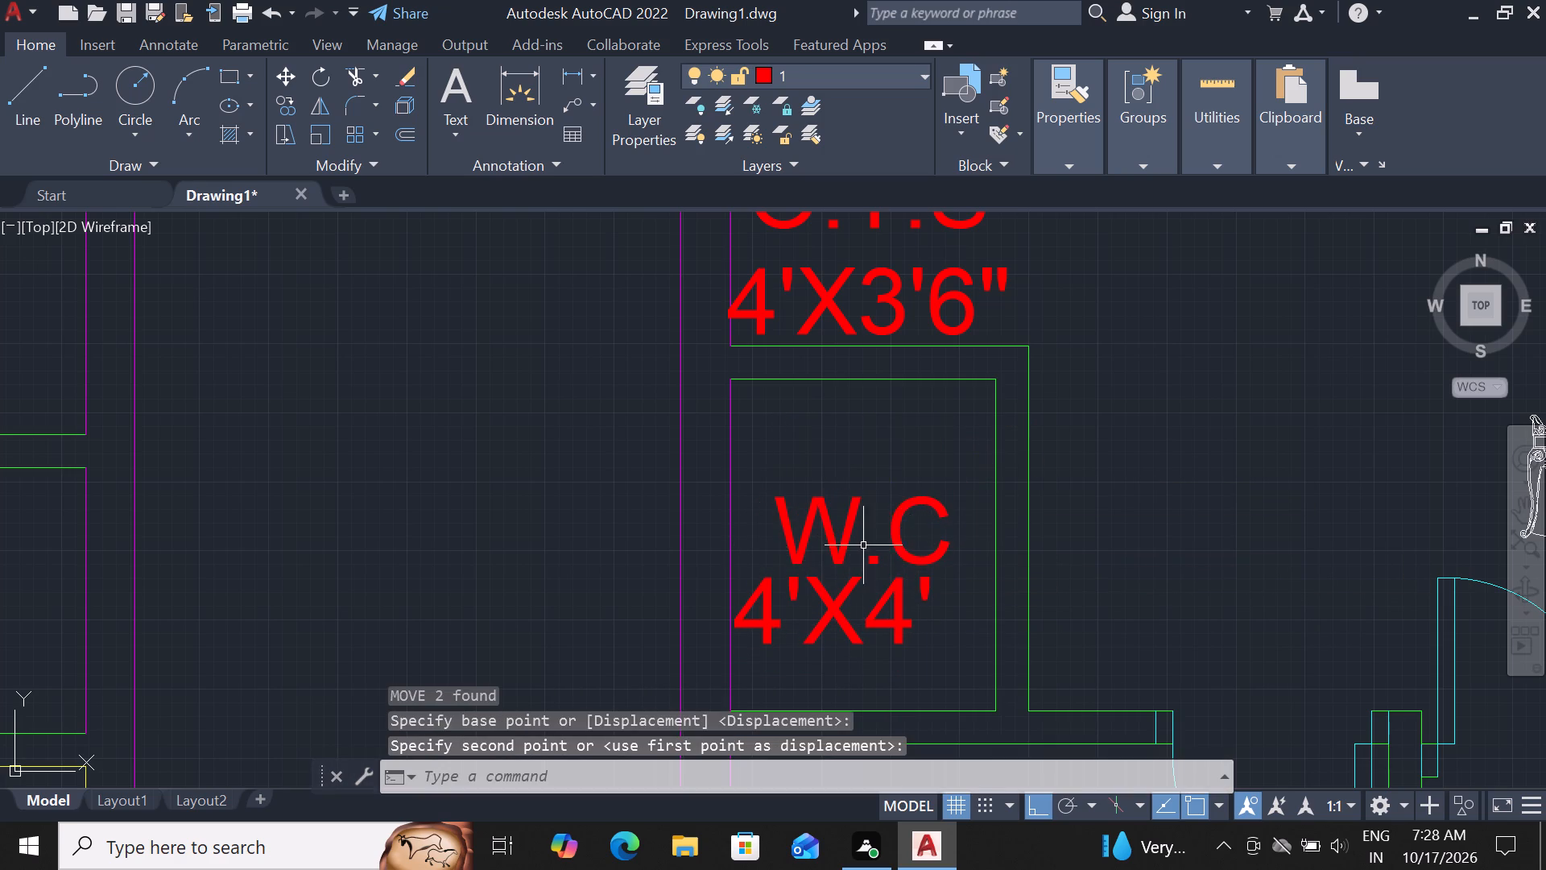
Move the BATH and 4'X5'6" text lines east about 1'-4" in the second layout's bath.
scroll(852, 532, "down", 1)
scroll(846, 440, "down", 2)
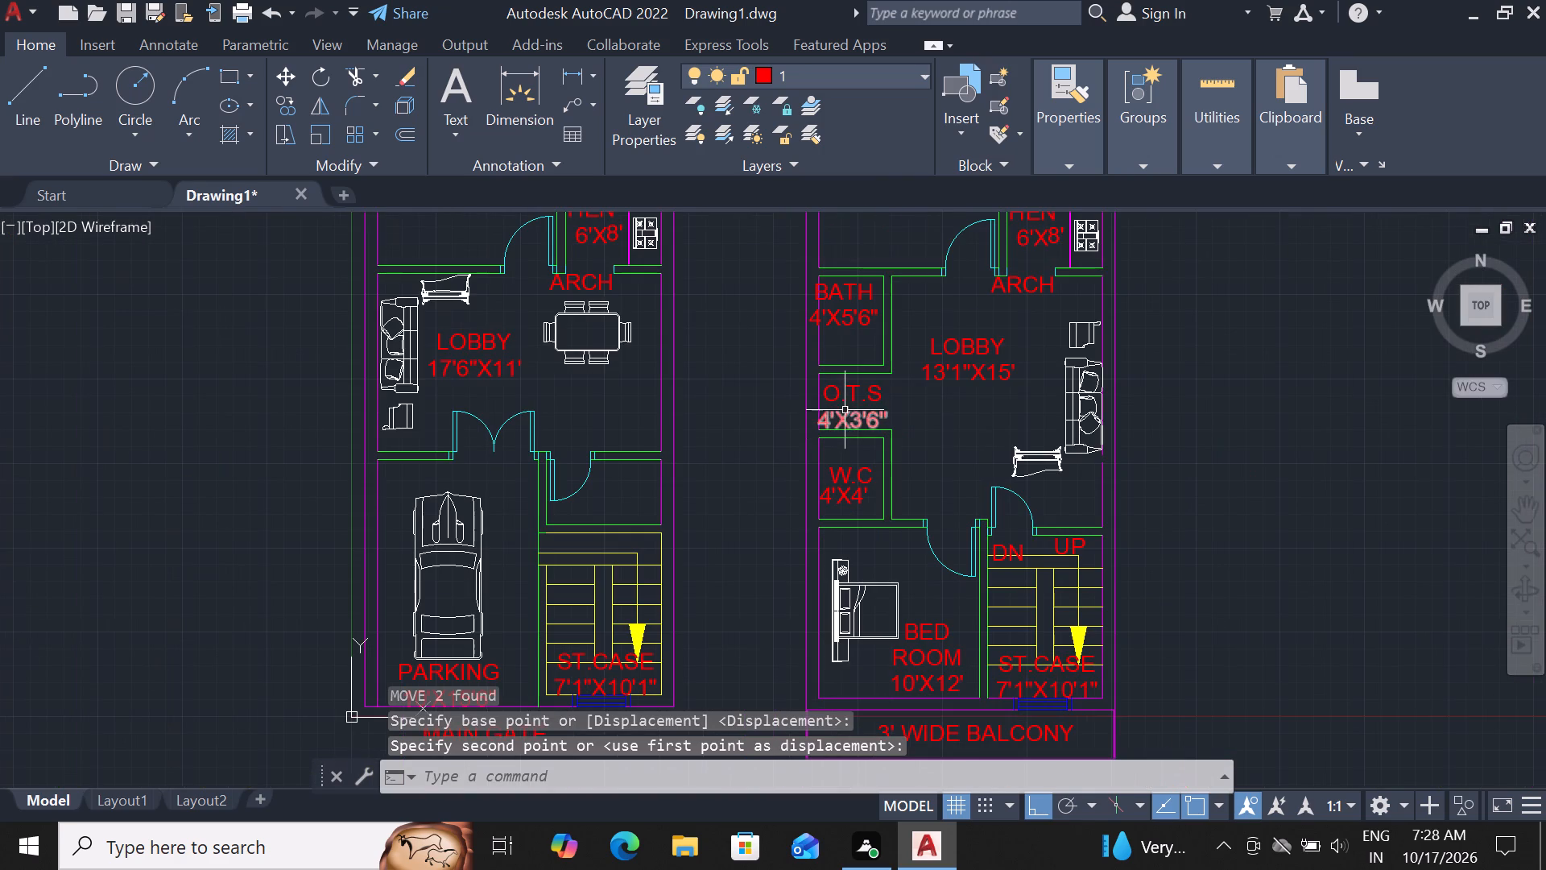
scroll(829, 287, "up", 2)
left_click(875, 304)
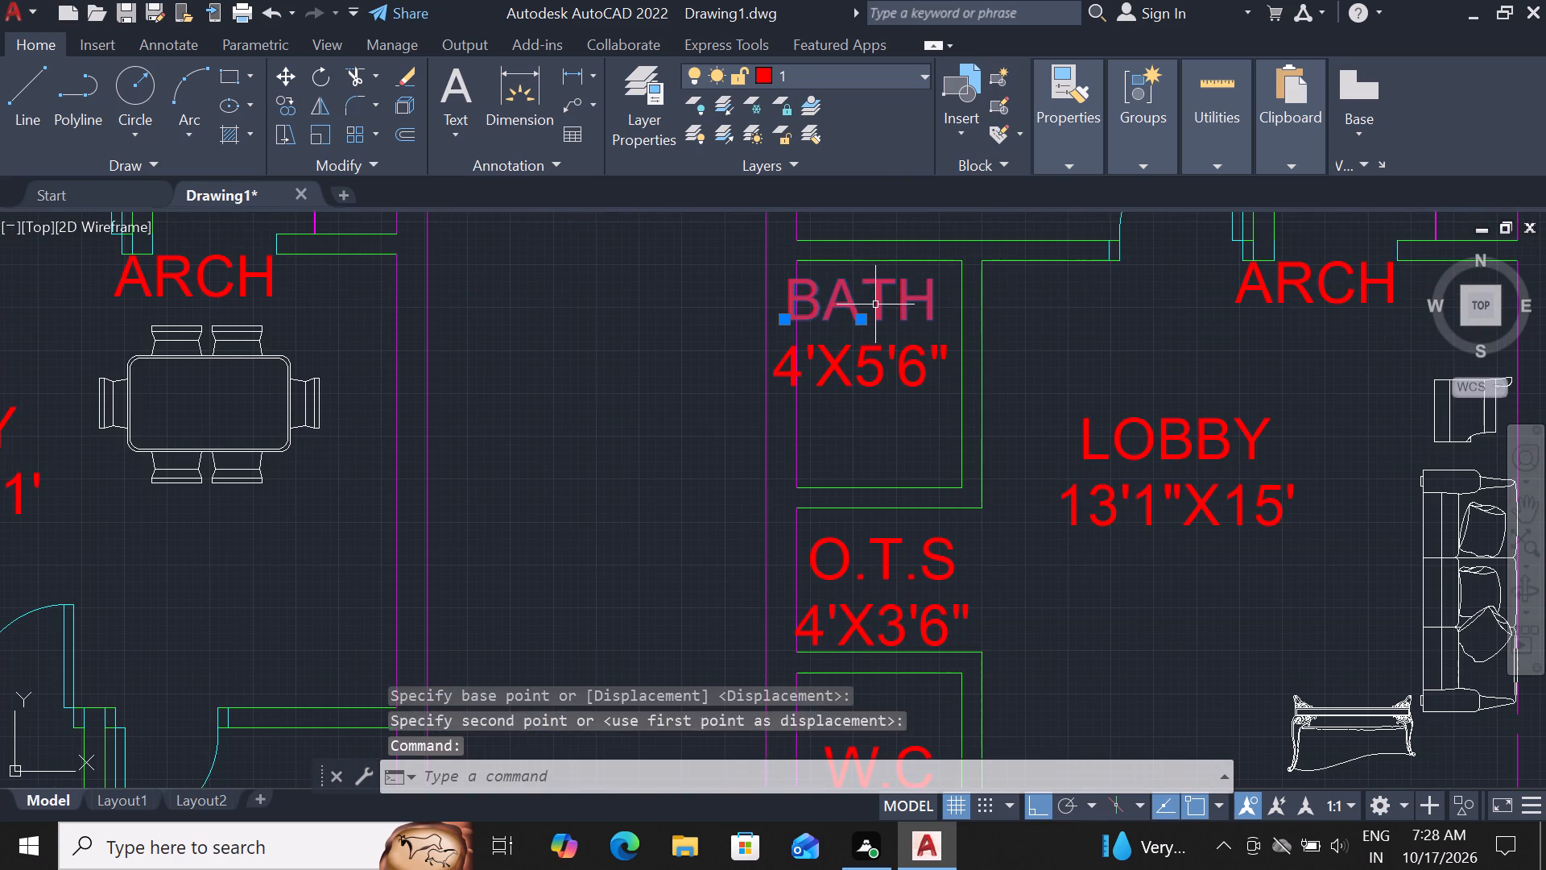
left_click(874, 352)
key("m")
key("space")
left_click(874, 362)
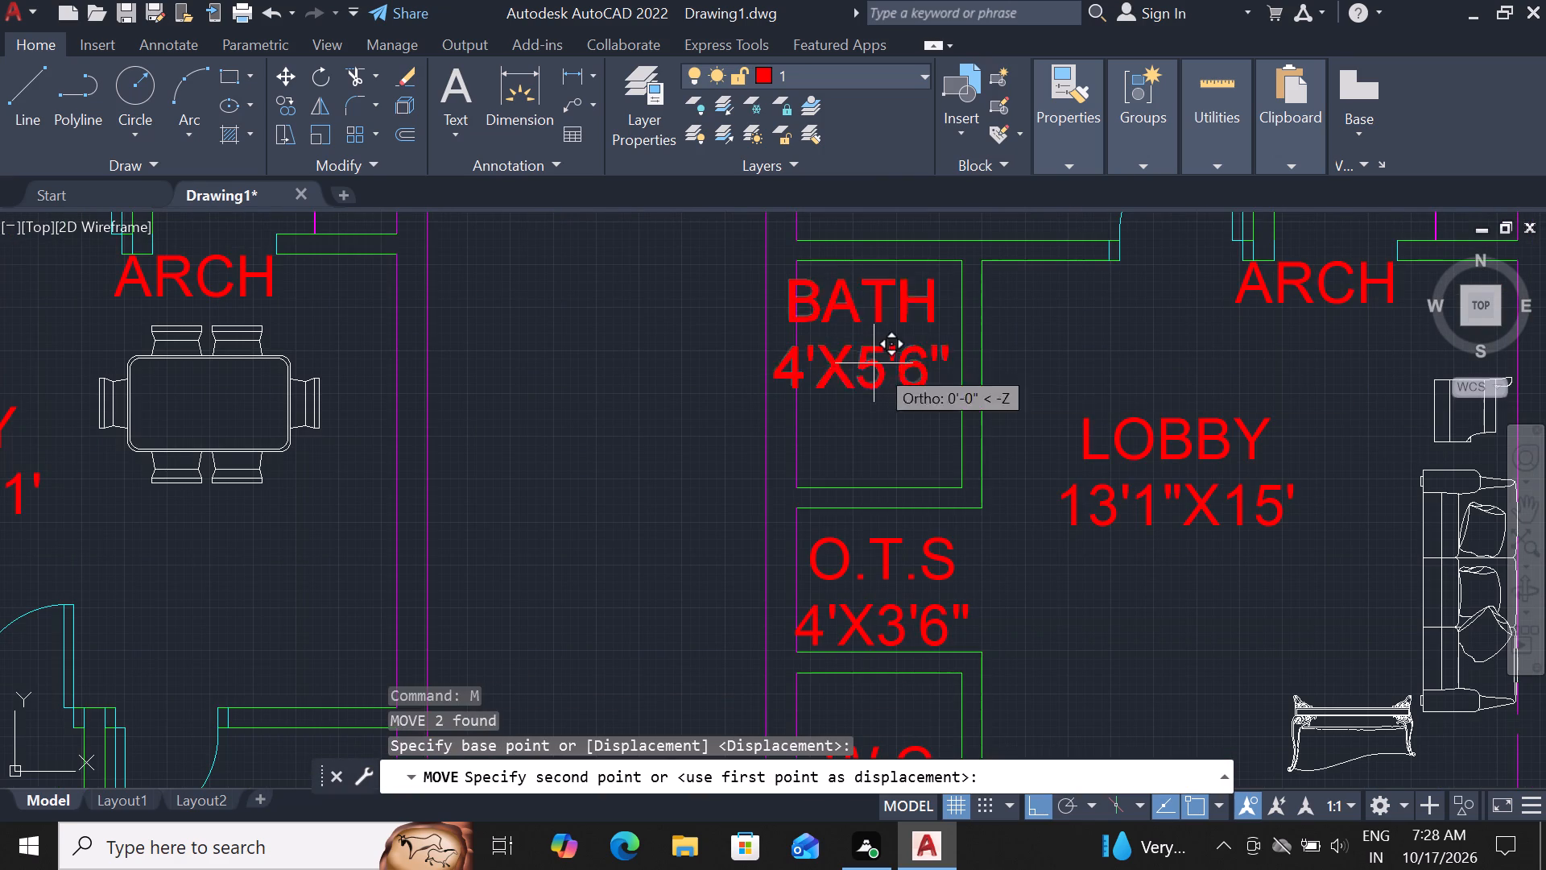
left_click(926, 412)
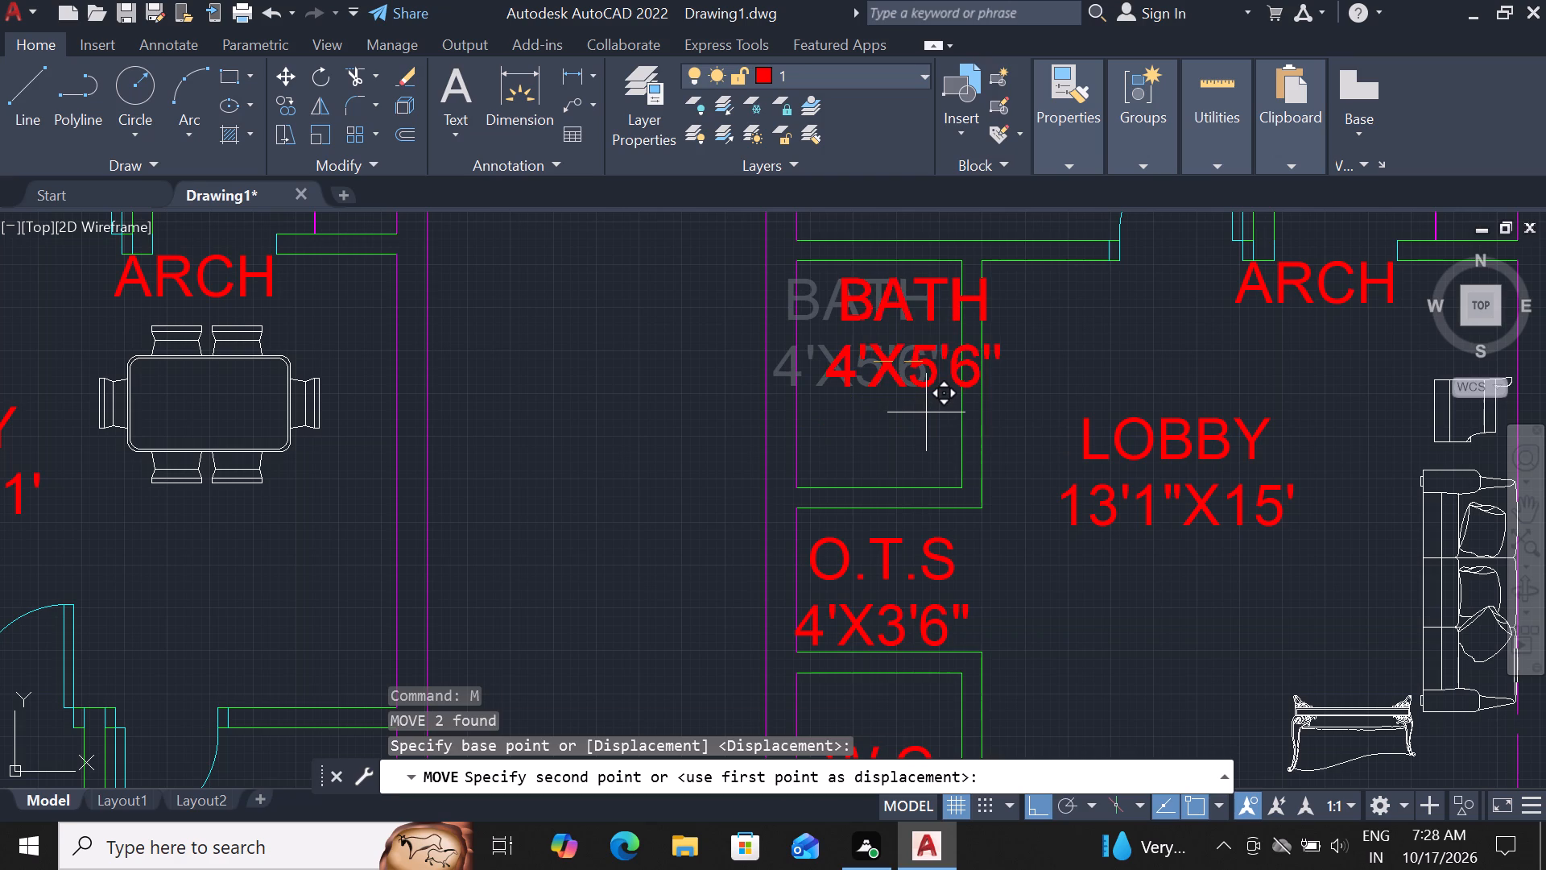
Move the BATH and 4'X5'6" text lines straight down to mid-height of the second layout's bath.
left_click(907, 382)
left_click(881, 304)
type("M")
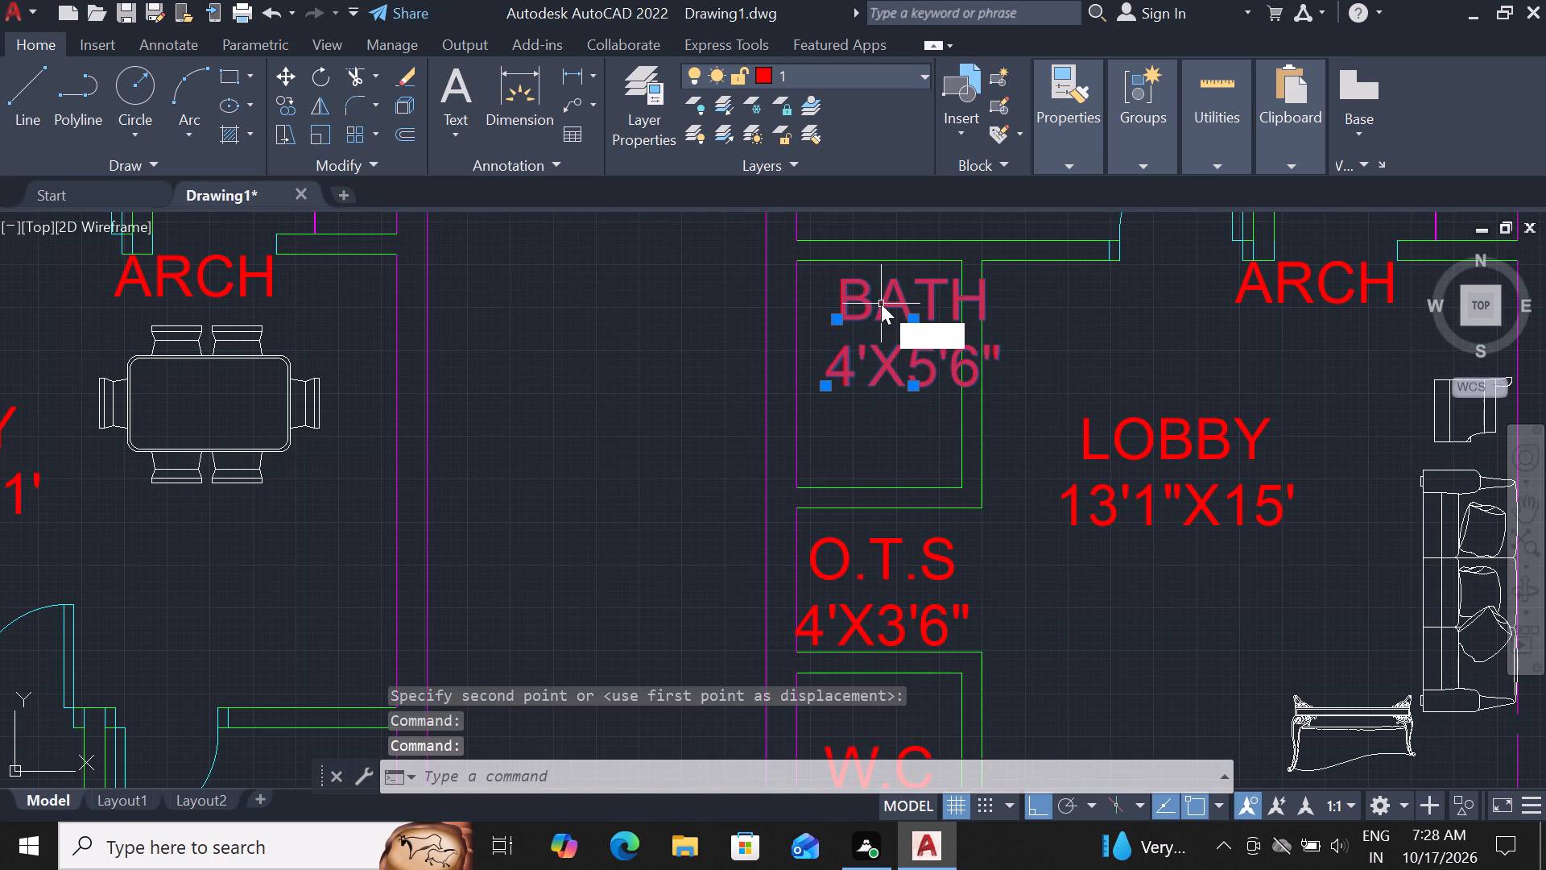
key("space")
left_click(881, 304)
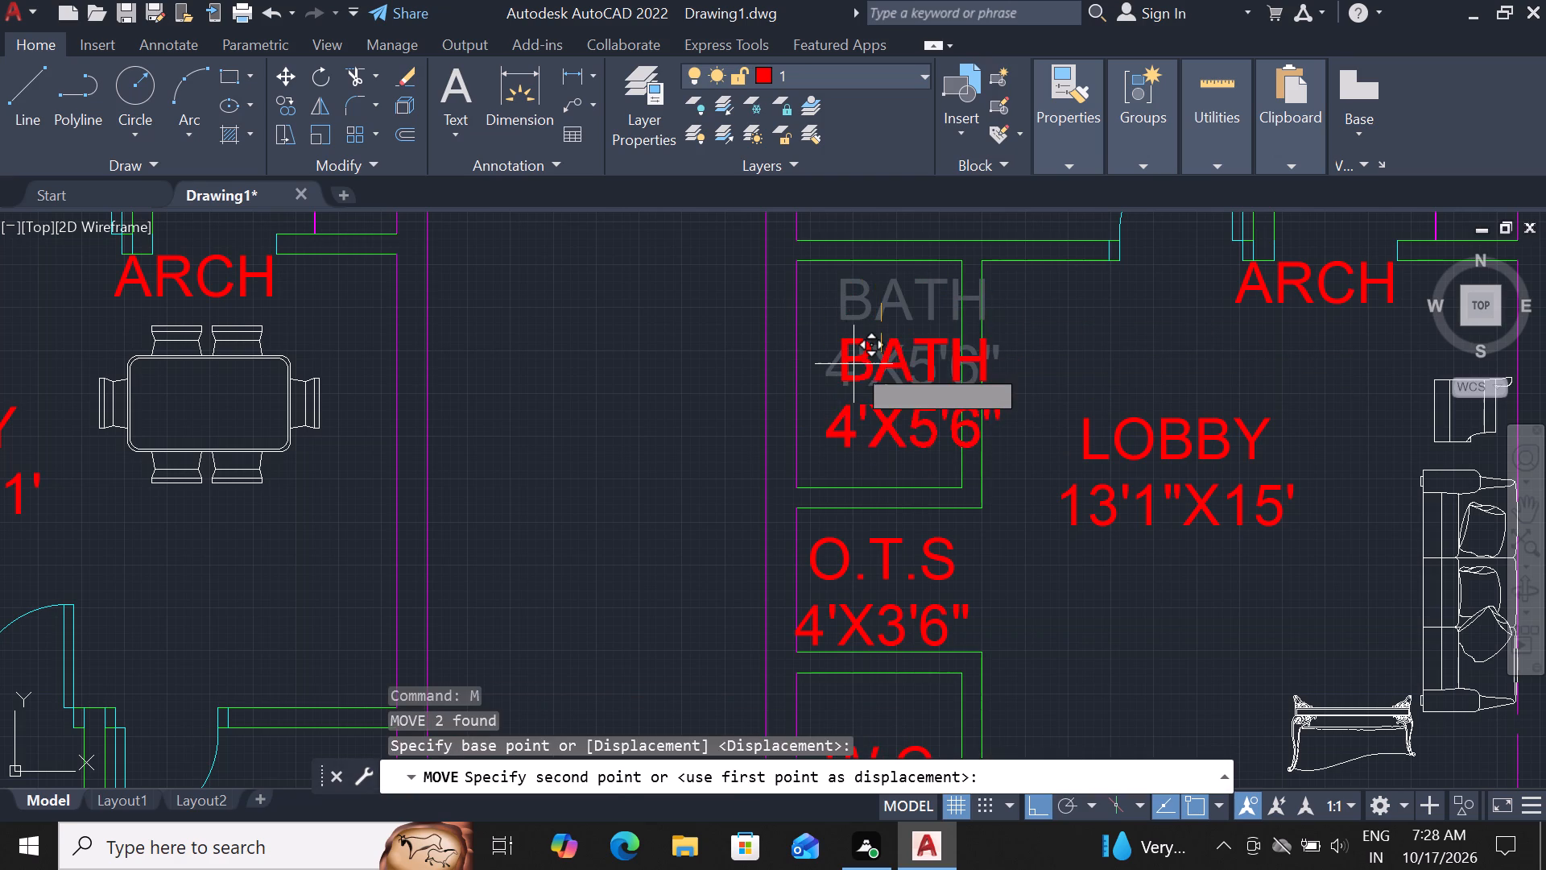
left_click(854, 364)
left_click(854, 364)
Move the BATH and 4'X5'6" text lines slightly back west, centring them between the bath's side walls.
left_click(857, 414)
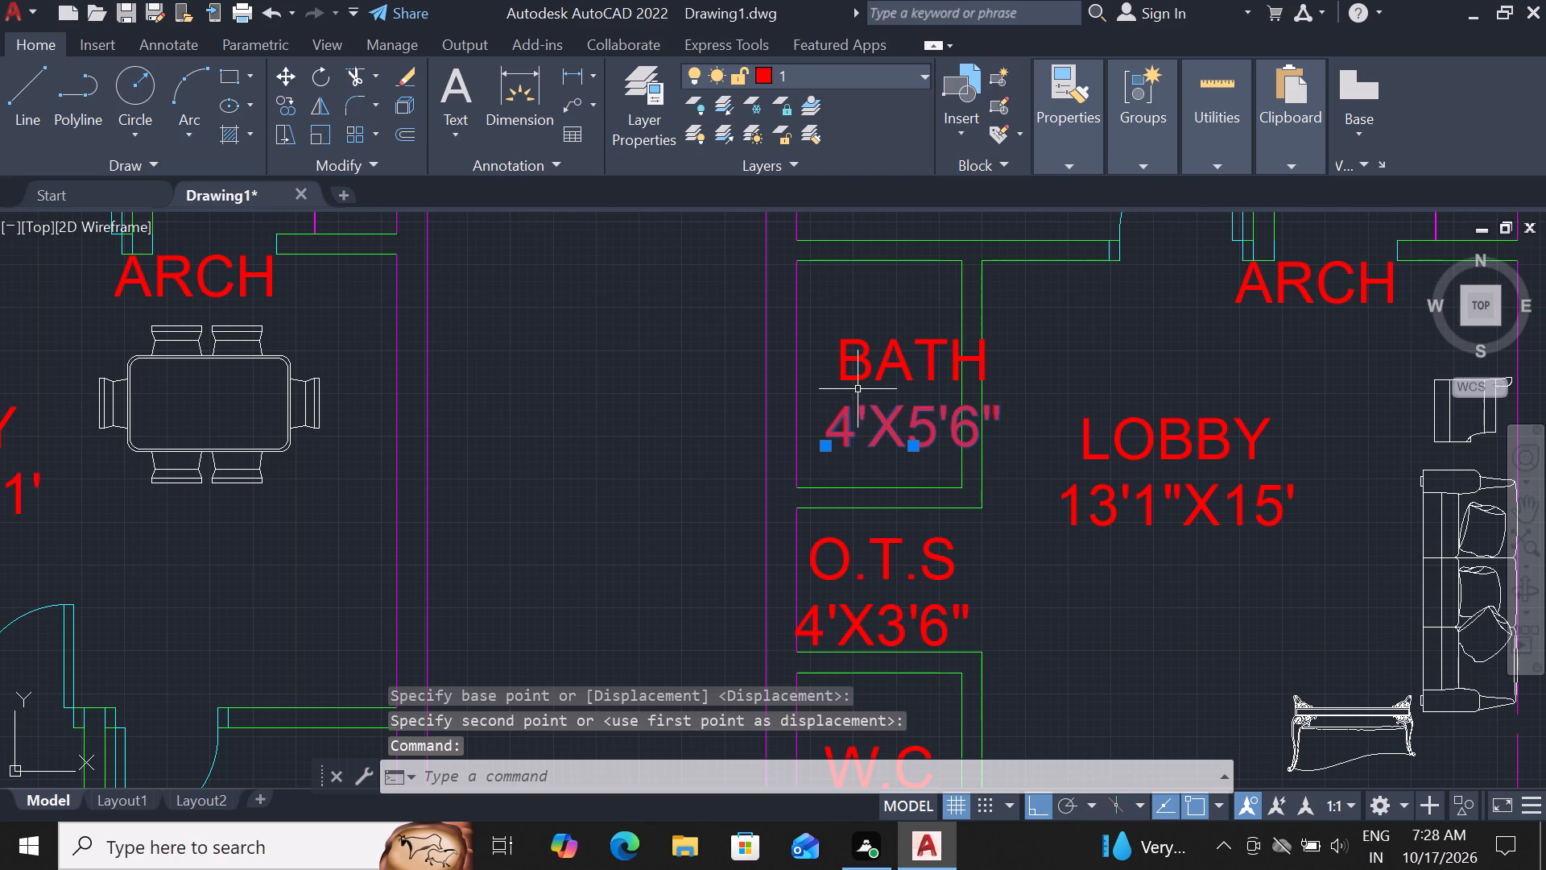
left_click(854, 376)
type("M")
key("space")
left_click(854, 376)
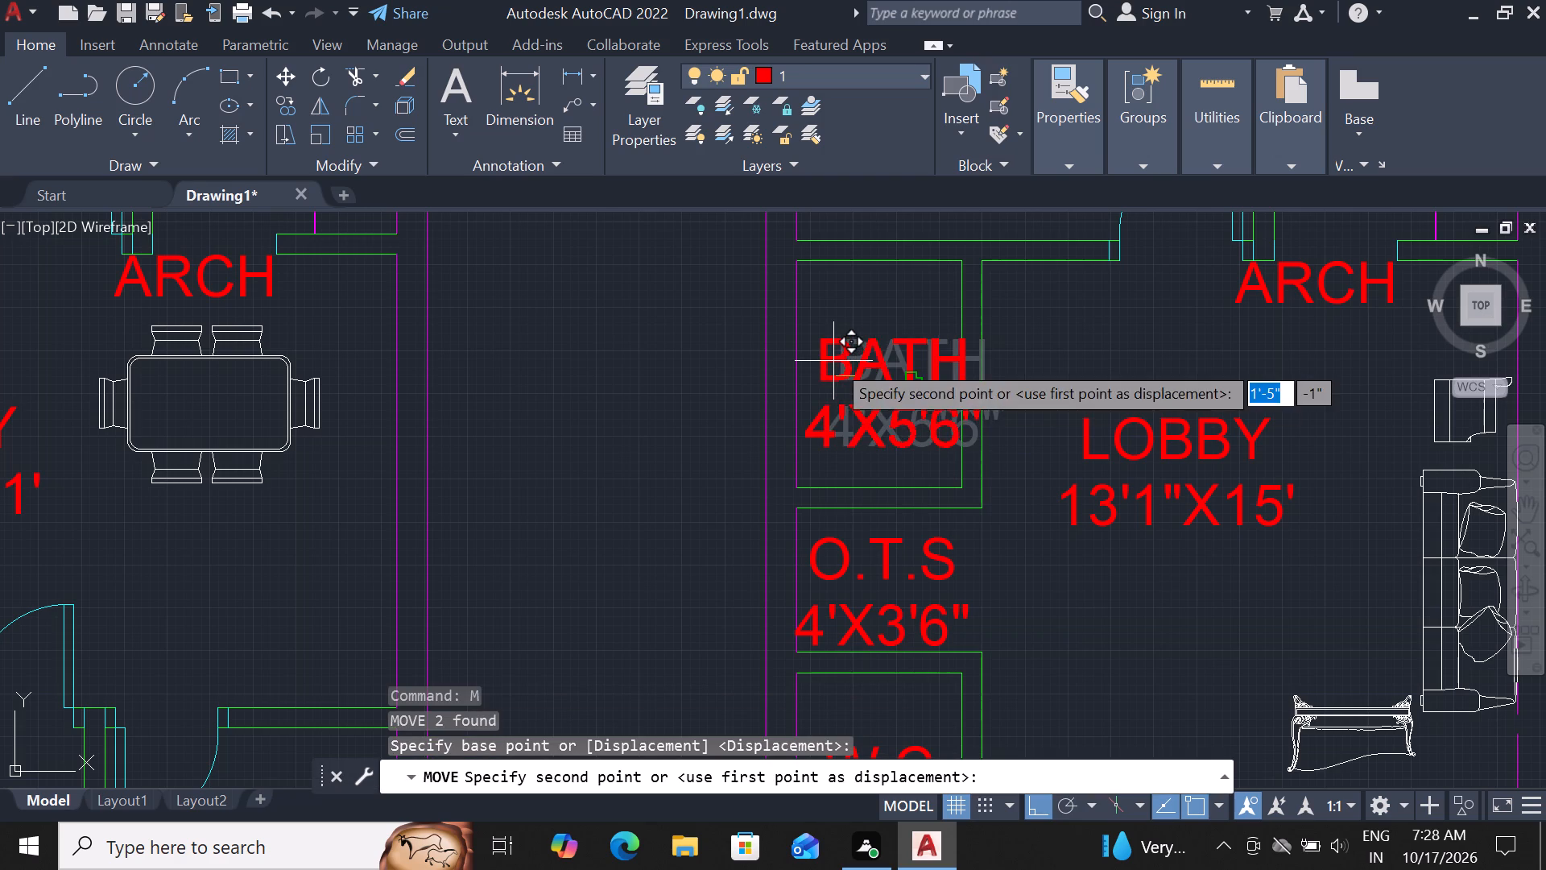
left_click(821, 354)
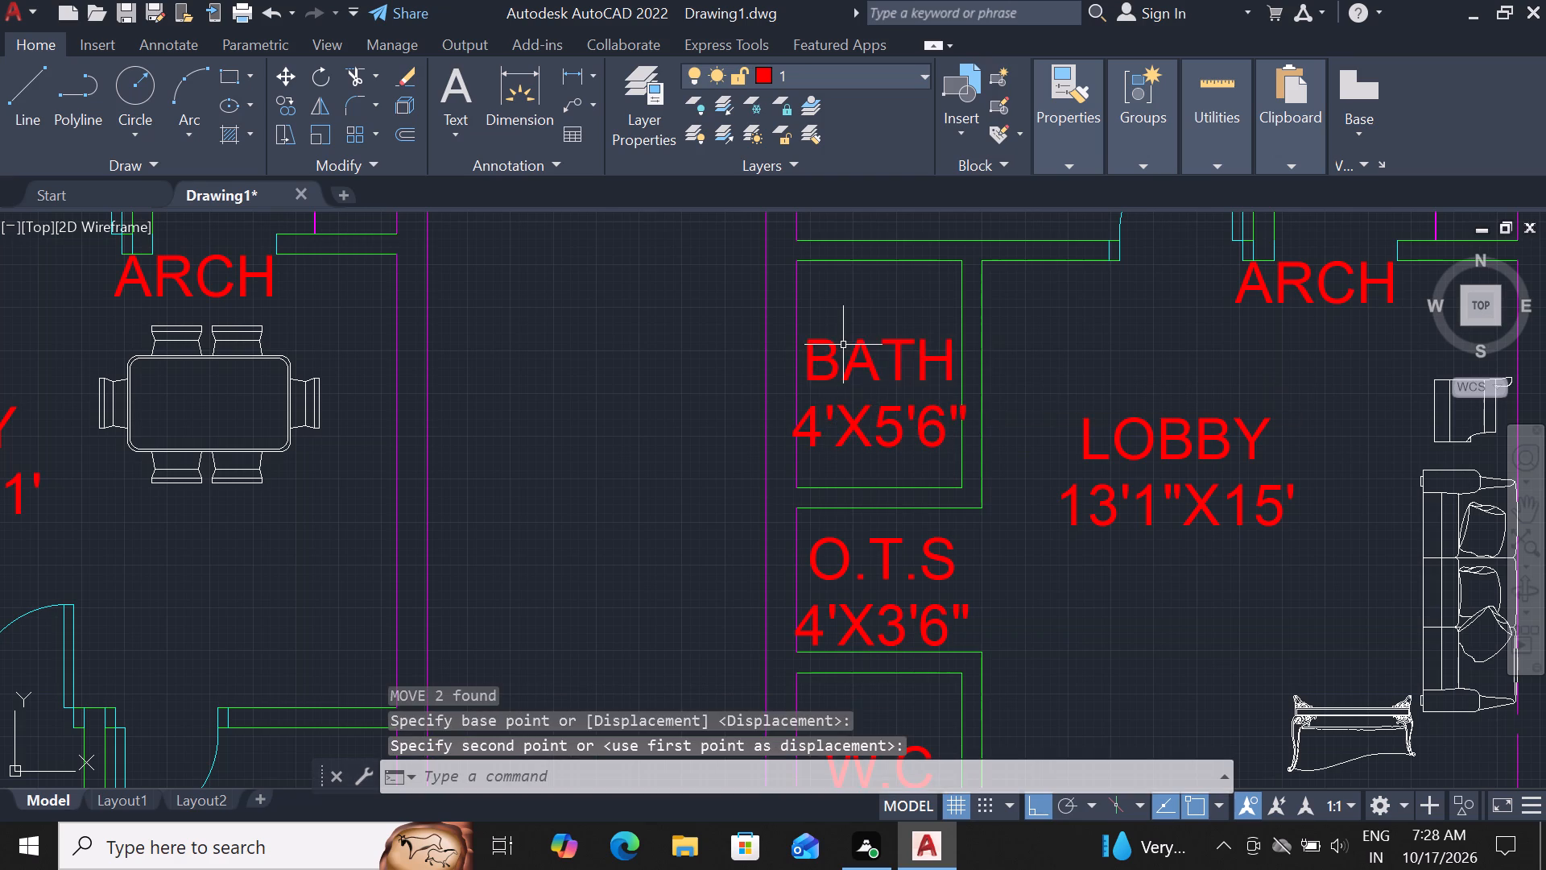
Trim the horizontal stair direction line between the DN and UP texts in the second layout's staircase.
scroll(844, 344, "down", 2)
scroll(956, 314, "down", 1)
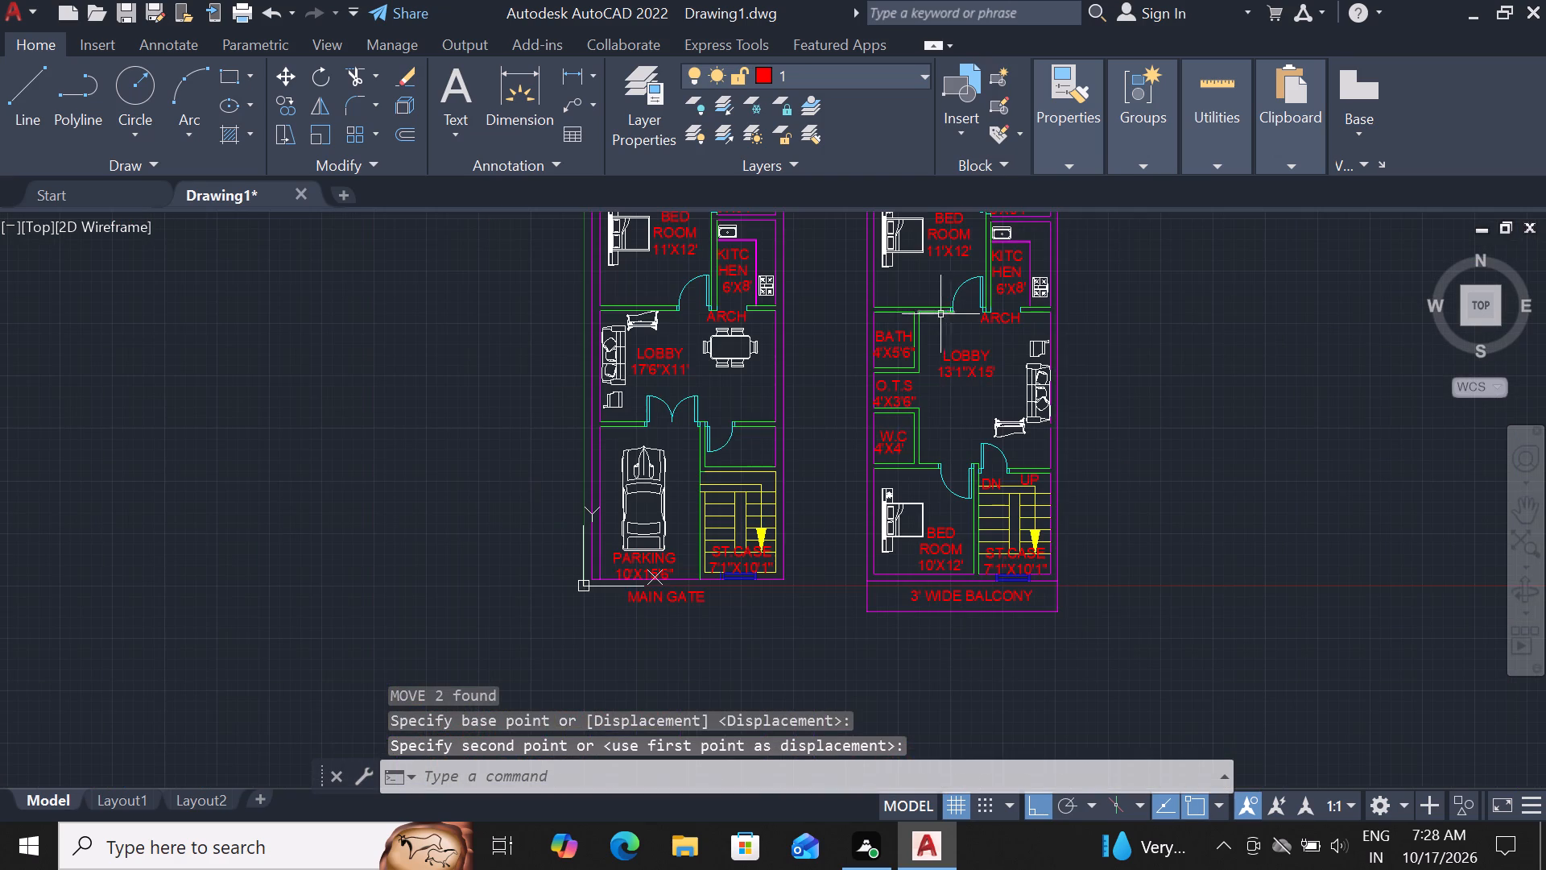
scroll(957, 474, "up", 1)
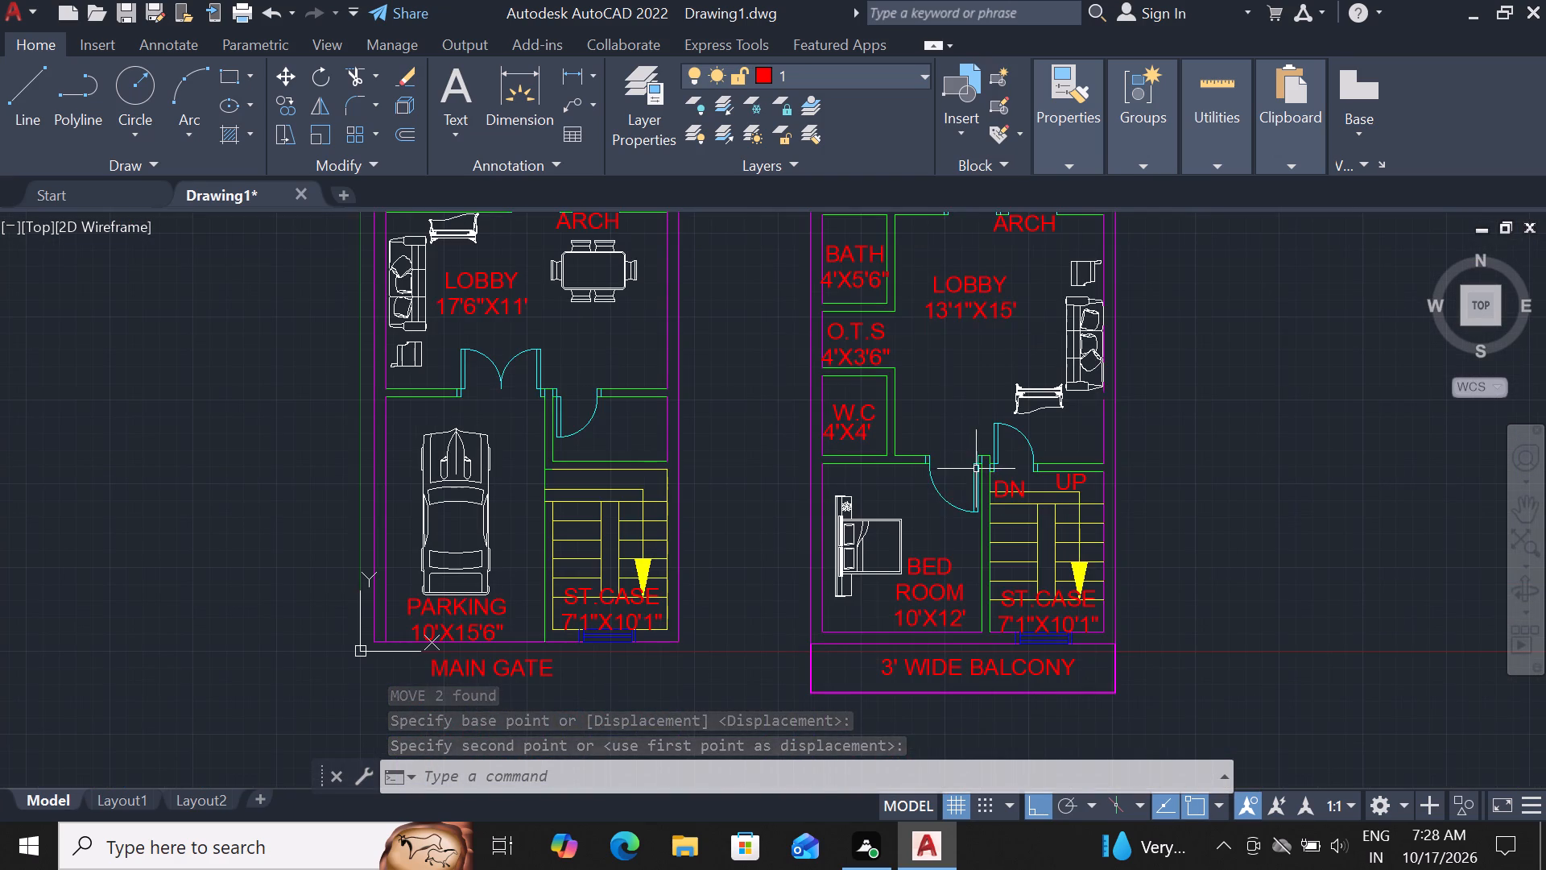
scroll(1009, 495, "up", 2)
left_click(1048, 474)
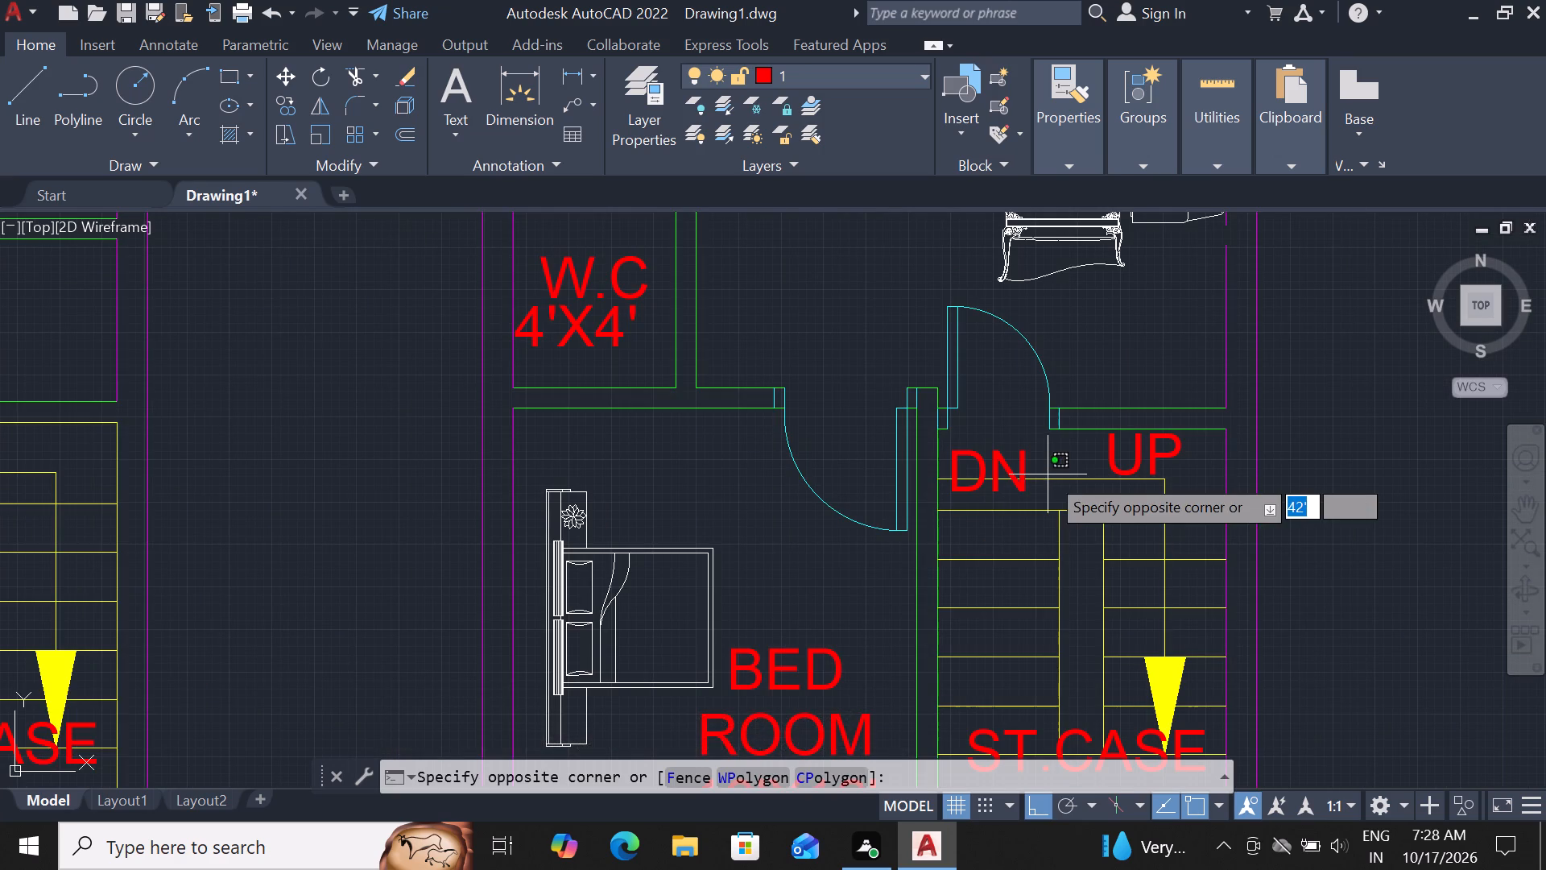
left_click(1049, 482)
left_click(1049, 482)
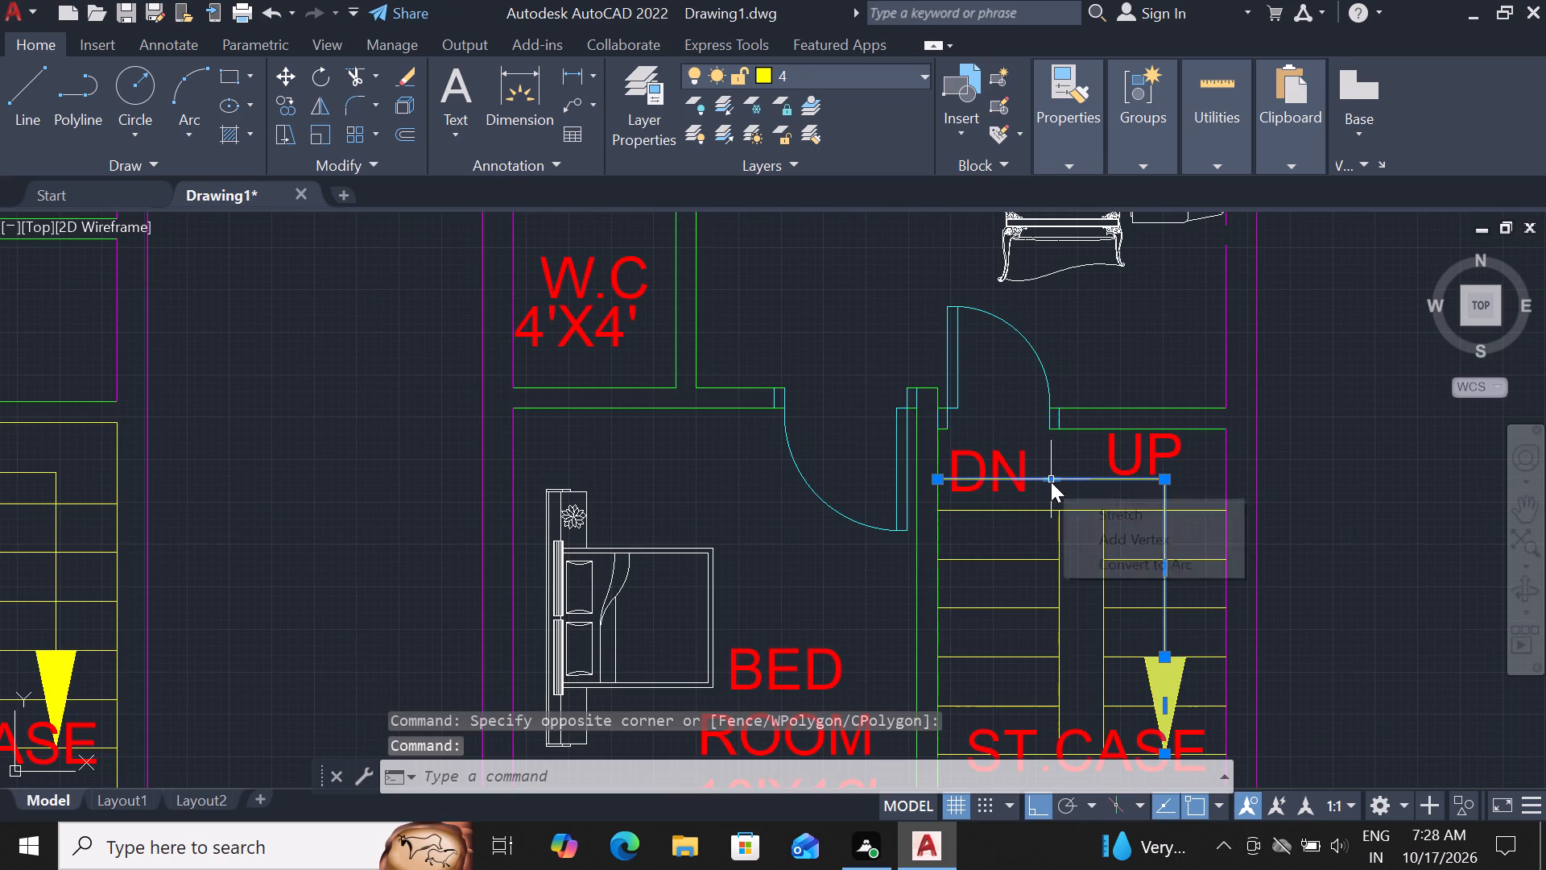
key("Escape")
type("TR")
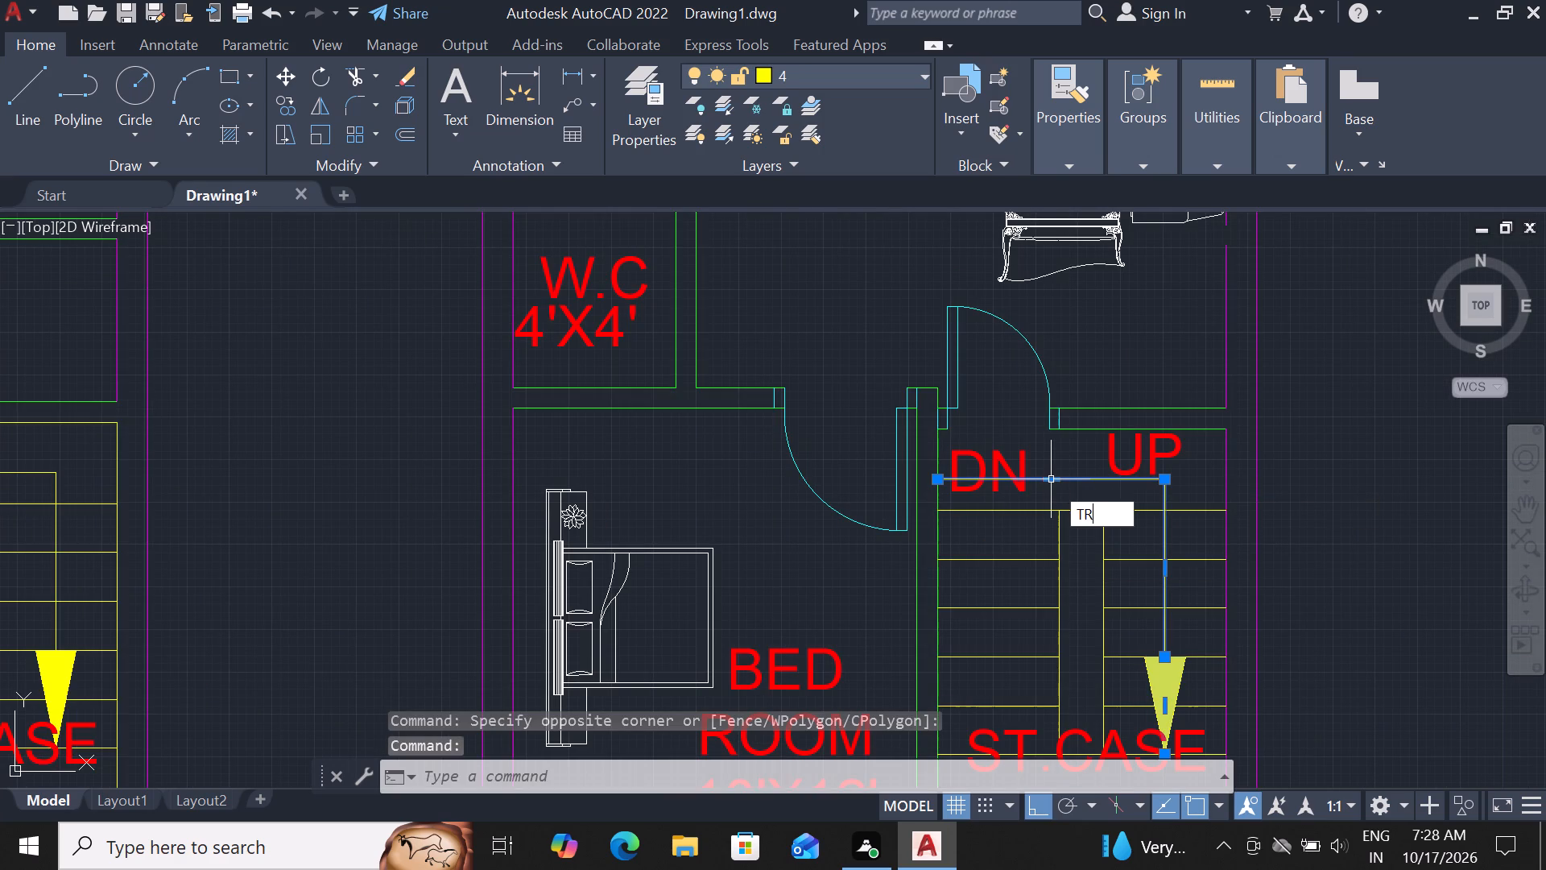
key("space")
key("space")
left_click(1051, 482)
key("Escape")
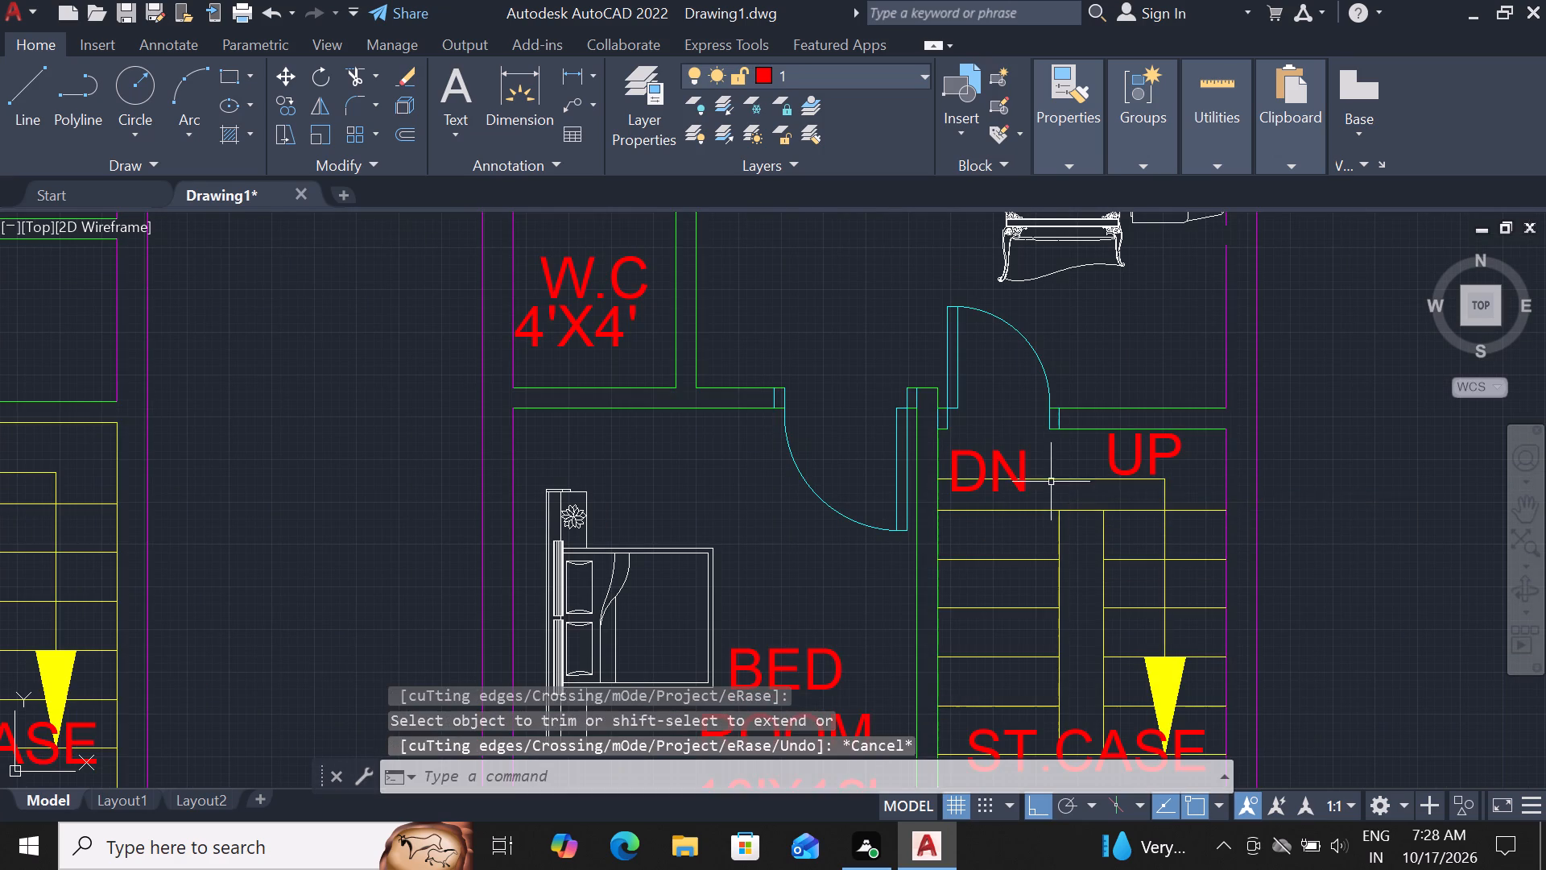
Add the centre-justified title GROUND FLOOR below the first layout's MAIN GATE label, with 1' text height and 0 rotation.
scroll(1048, 462, "down", 3)
scroll(967, 470, "down", 1)
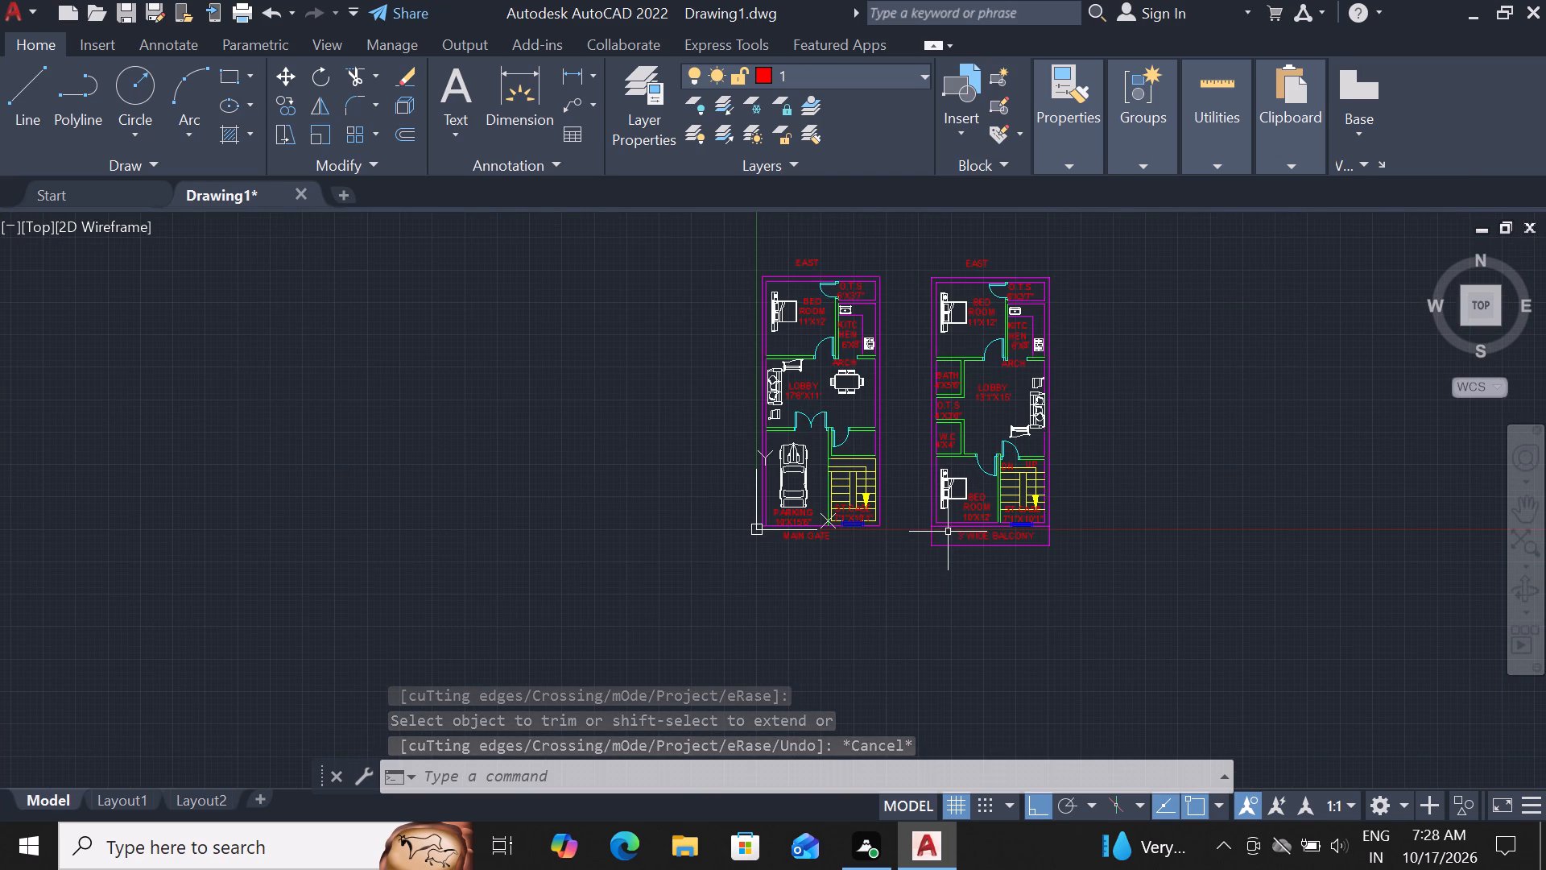
scroll(953, 596, "up", 2)
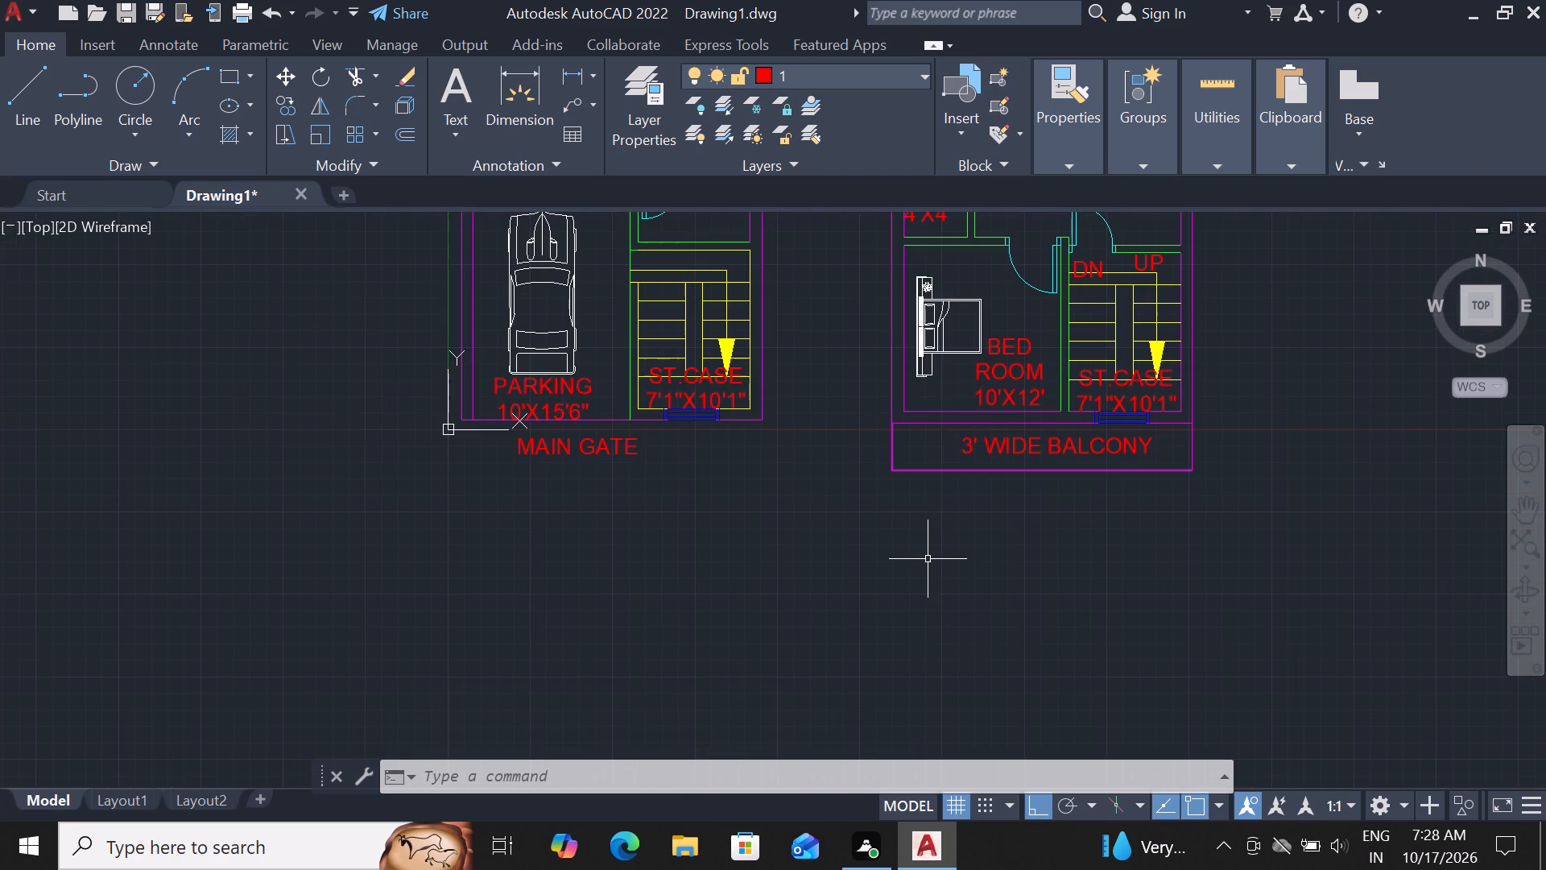
type("DT")
key("space")
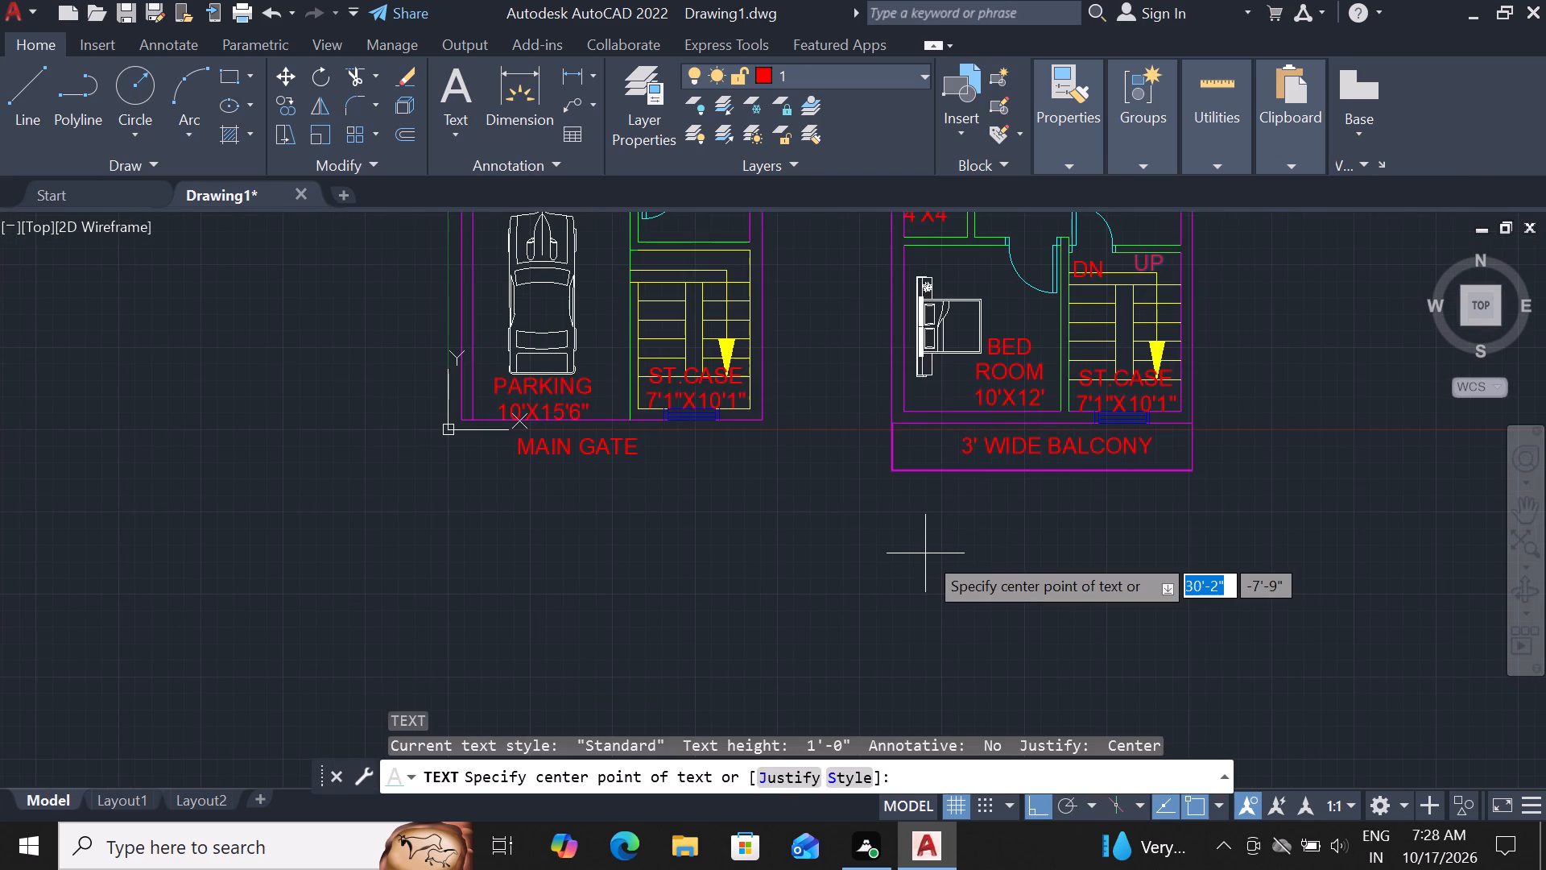
type("J C 1")
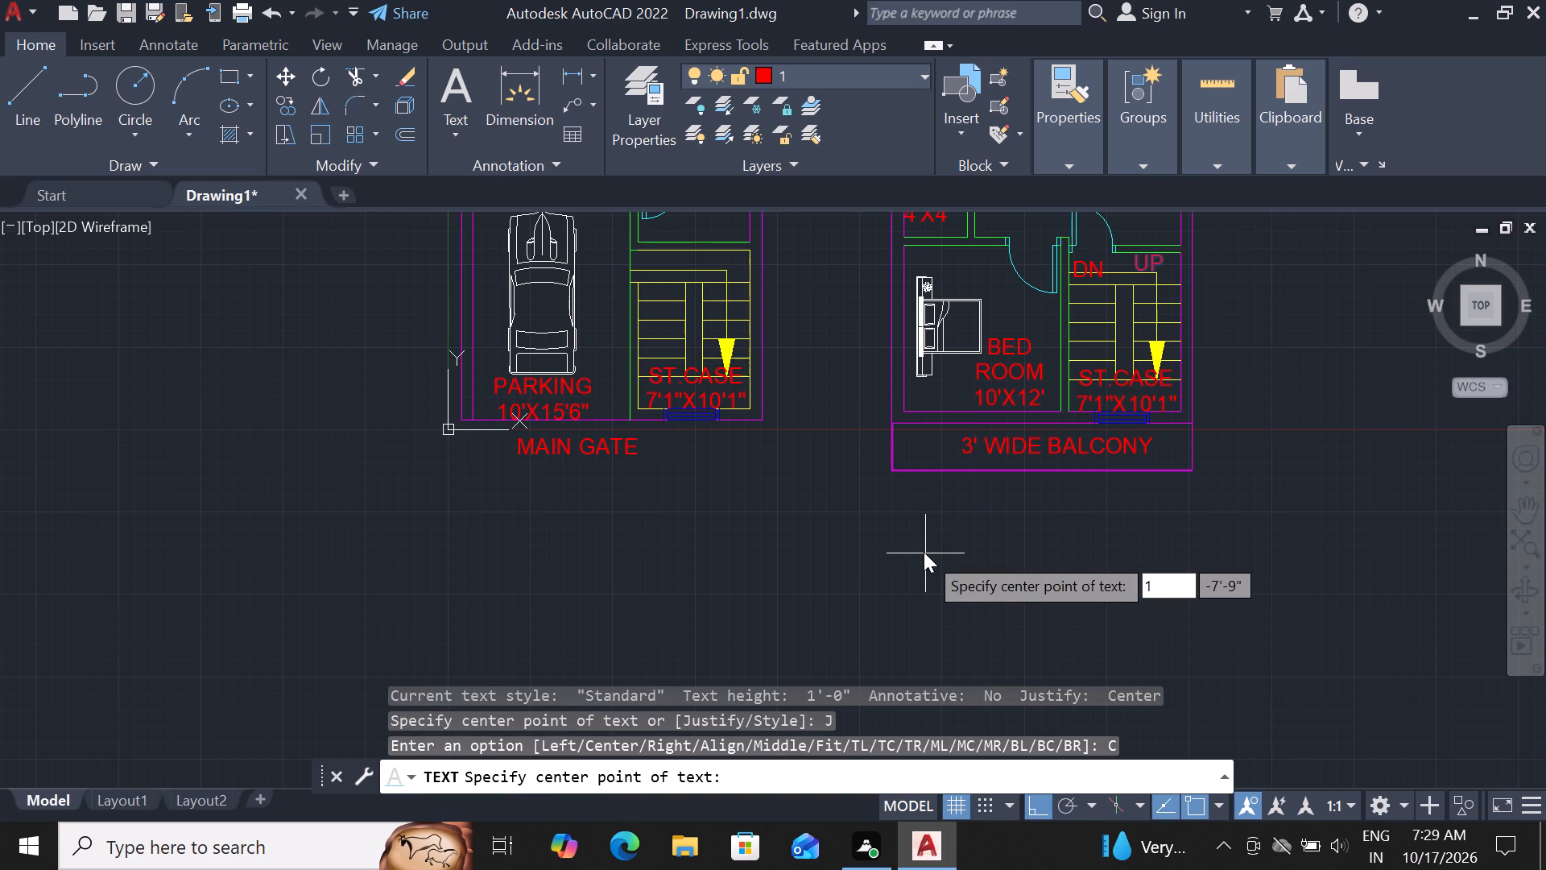
left_click(518, 504)
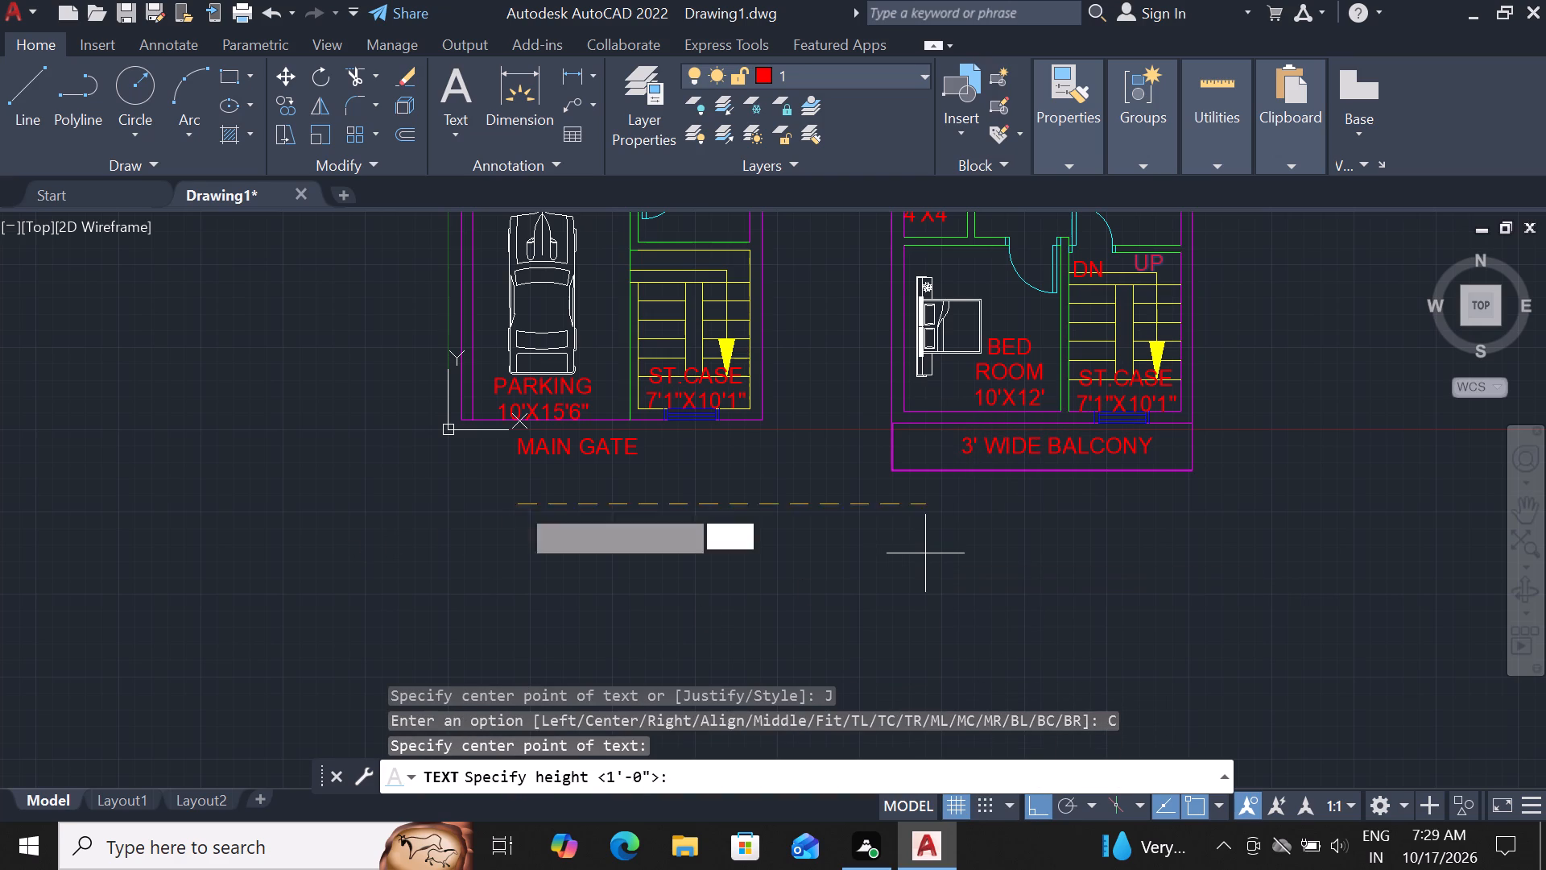
type("1'")
key("Return")
key("0")
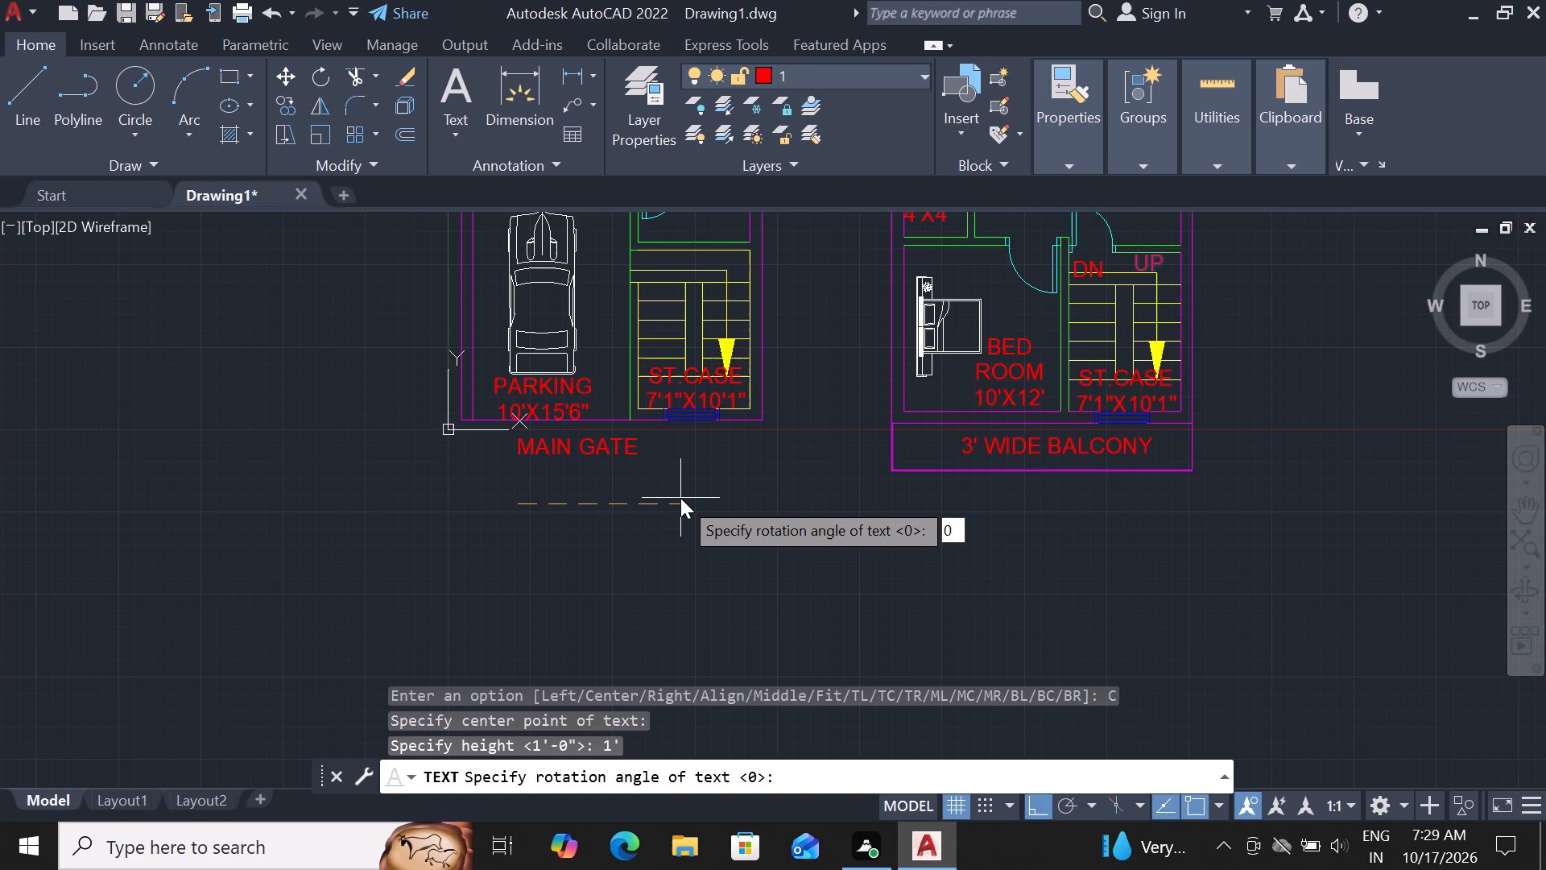
key("Return")
key("g")
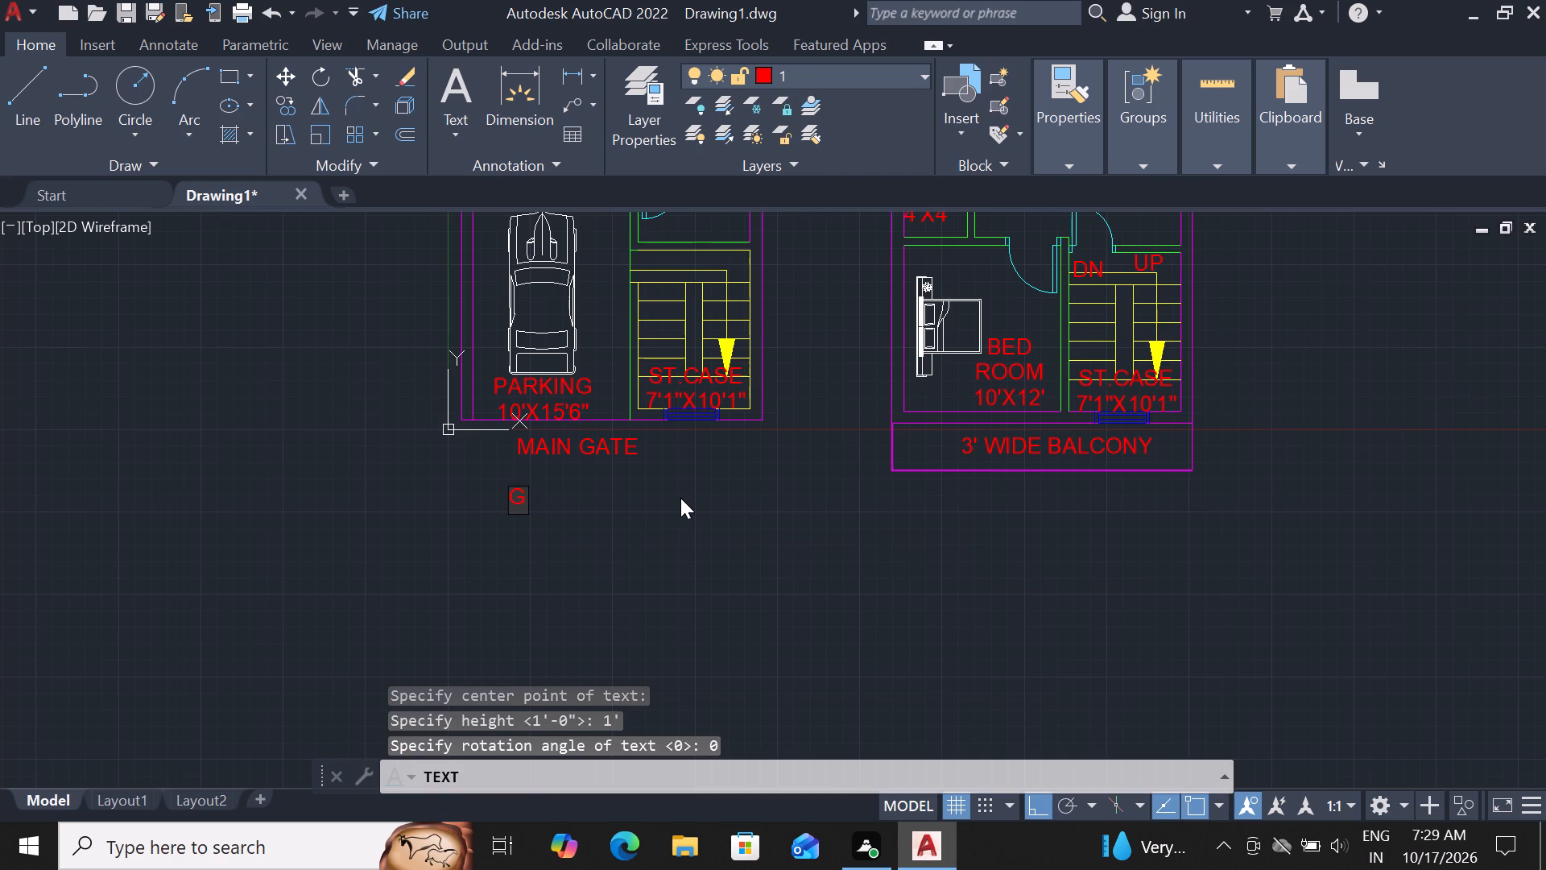
type("ROU")
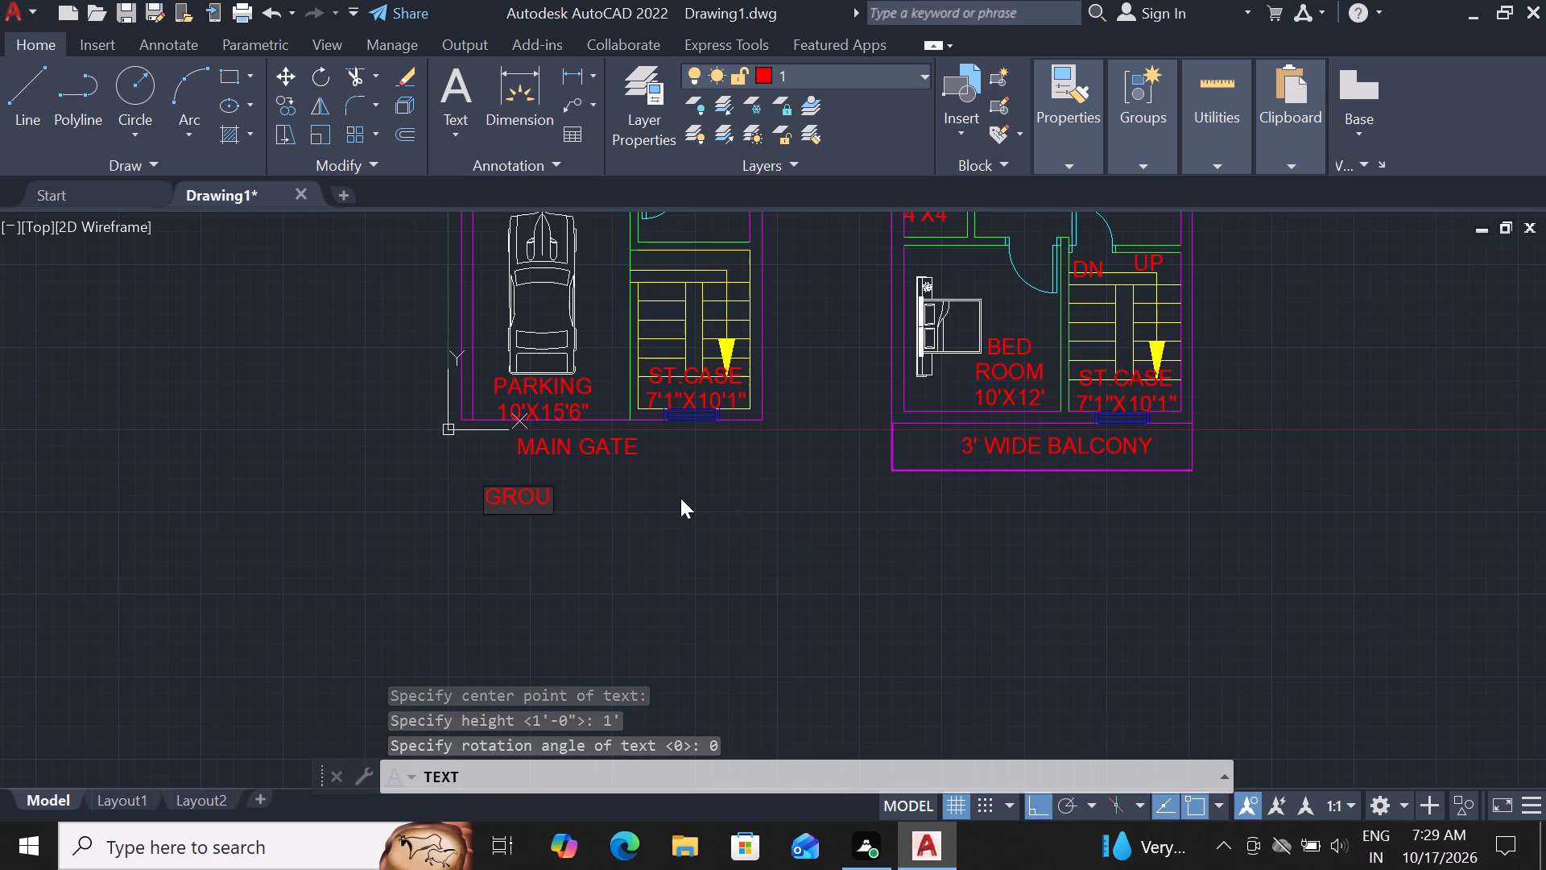
type("ND FLOOR")
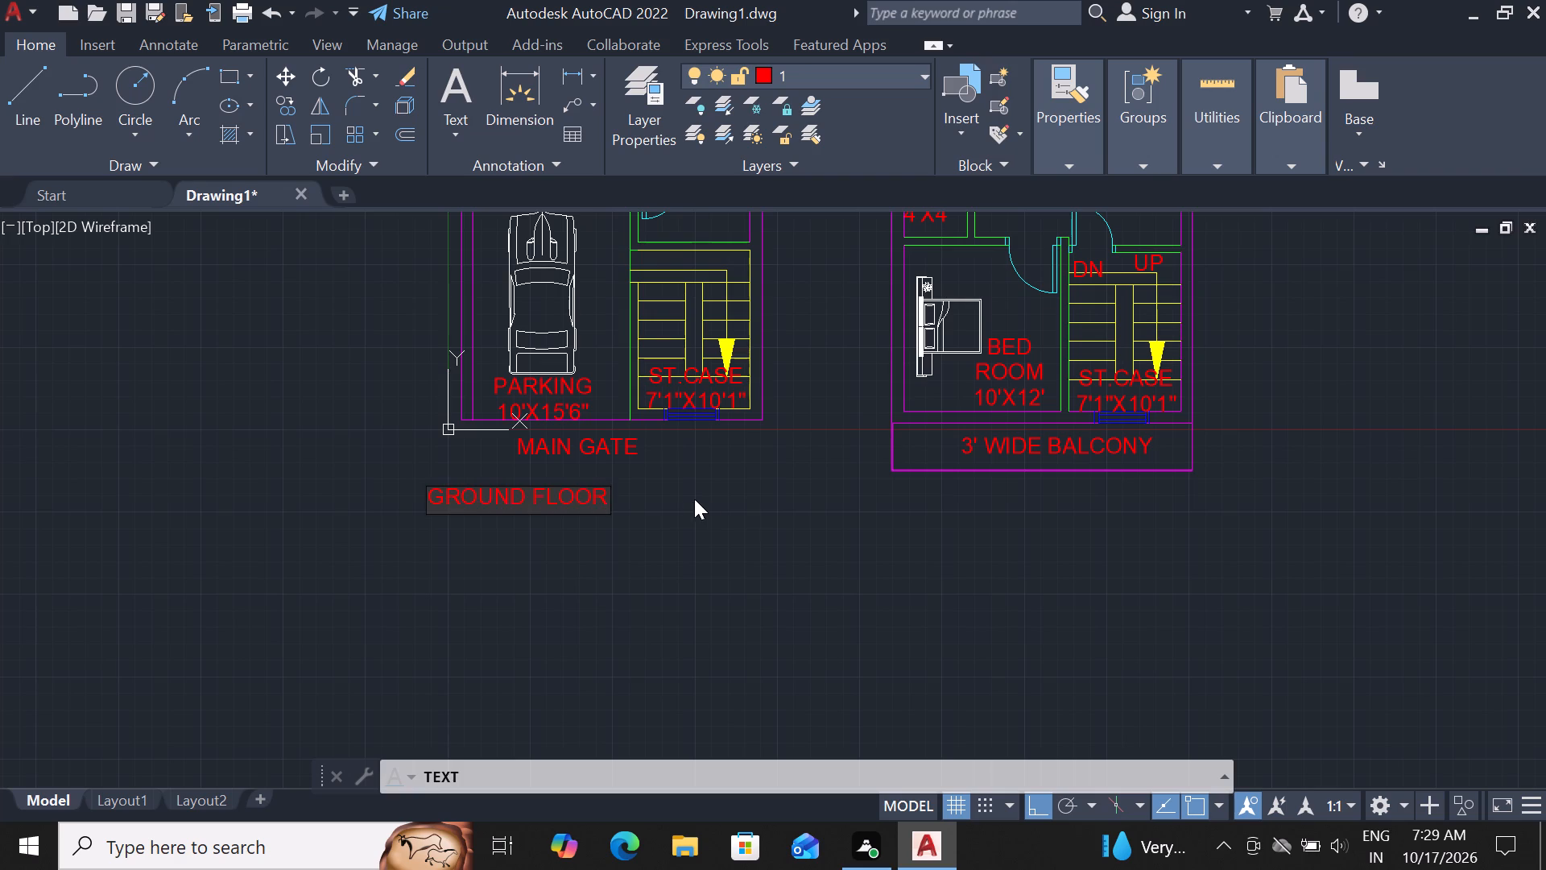
Add the title FIRST FLOOR below the second layout's balcony with the same text settings.
left_click(1021, 516)
type("FIRST")
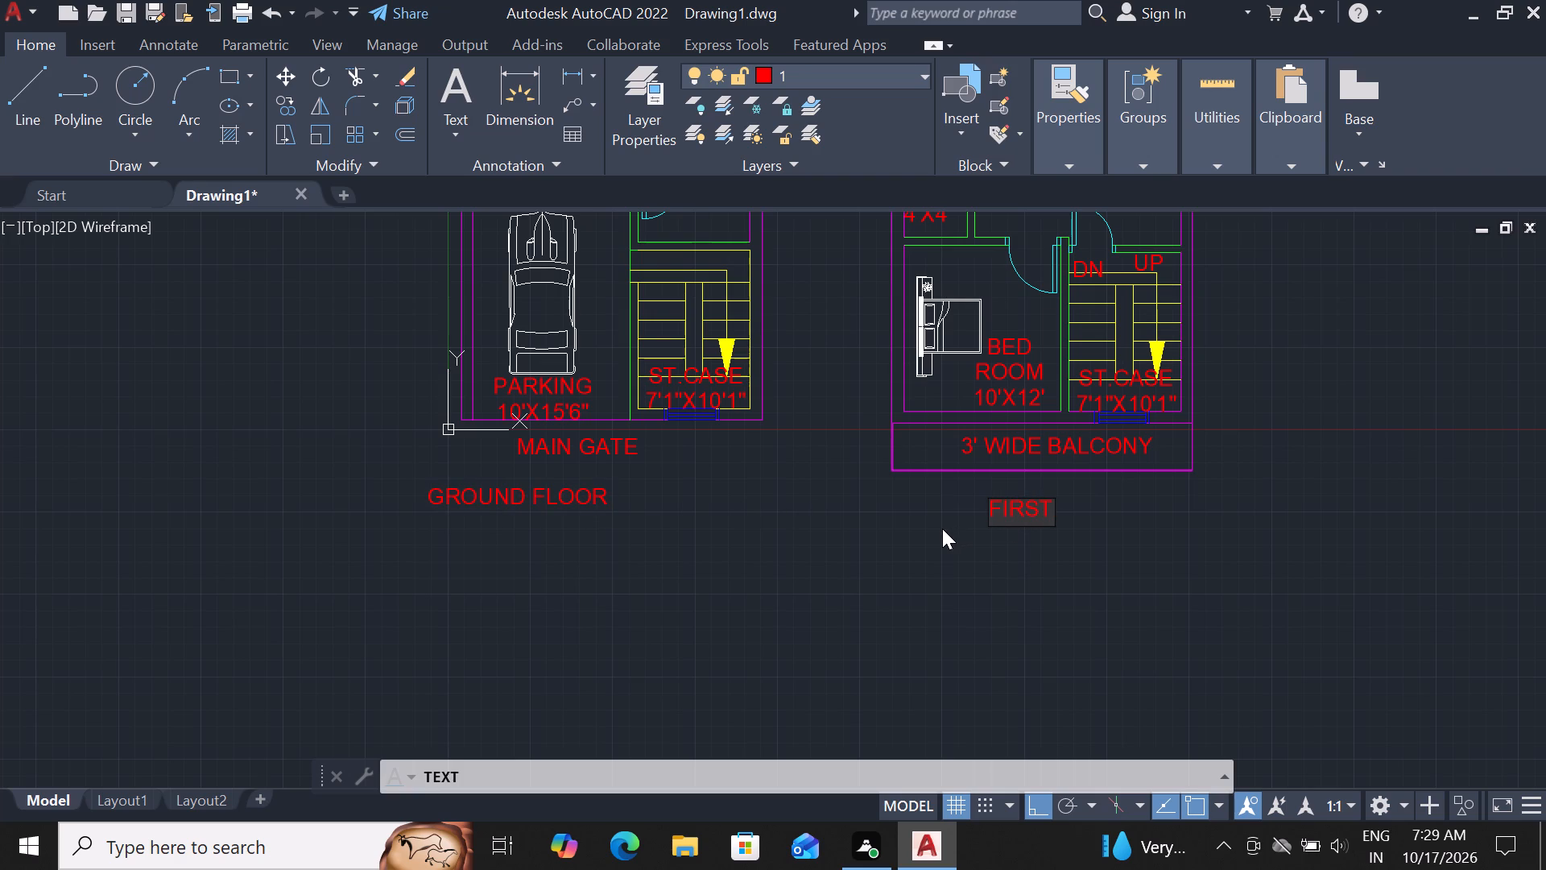
key("space")
type("FLOOR")
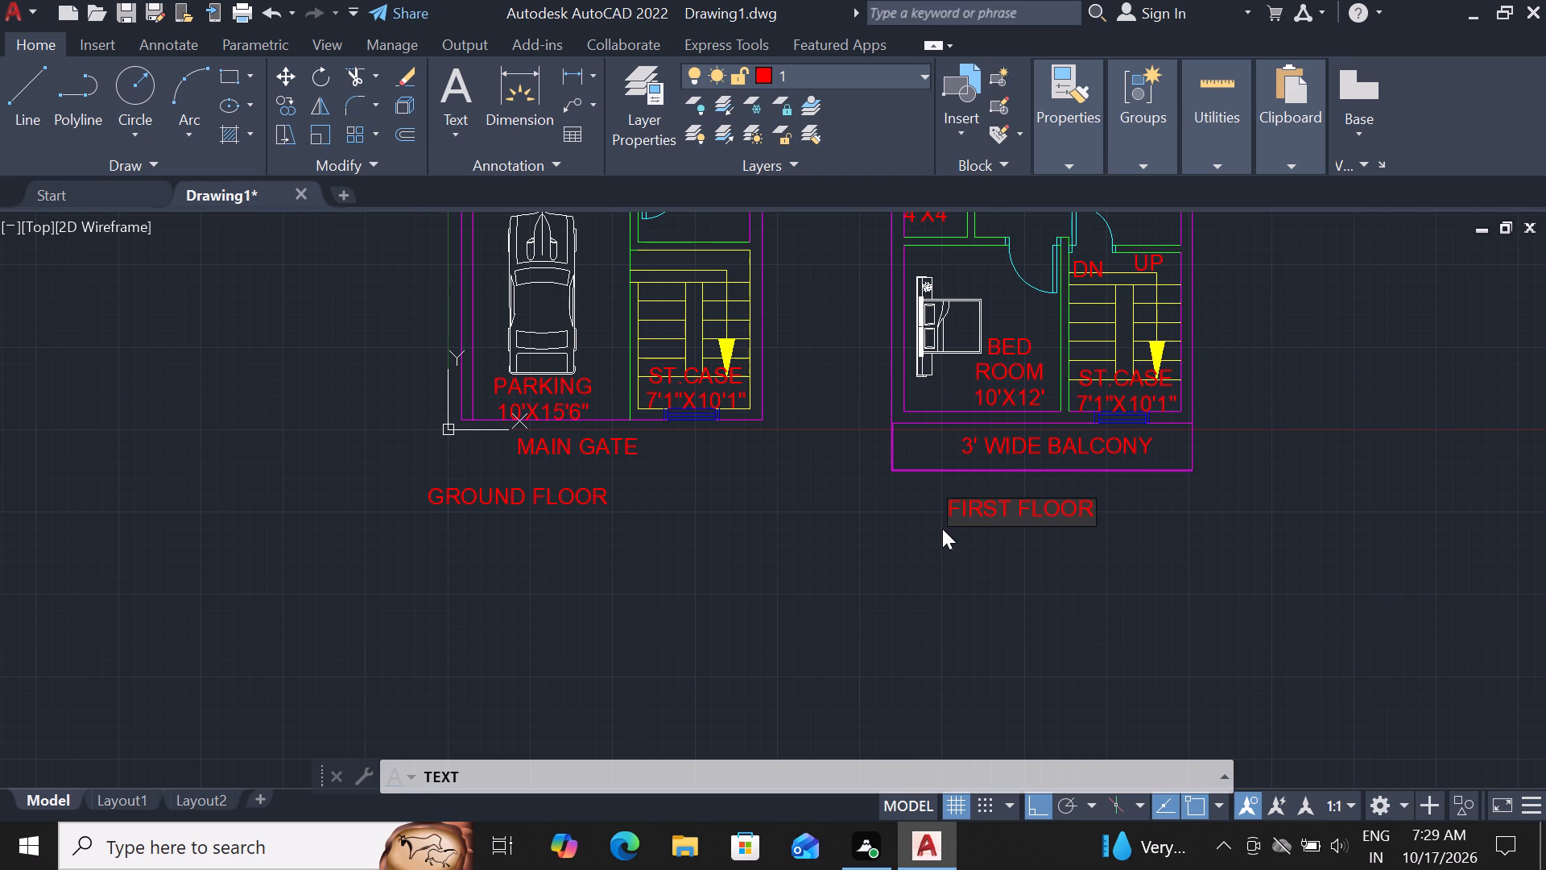
left_click(942, 528)
key("Escape")
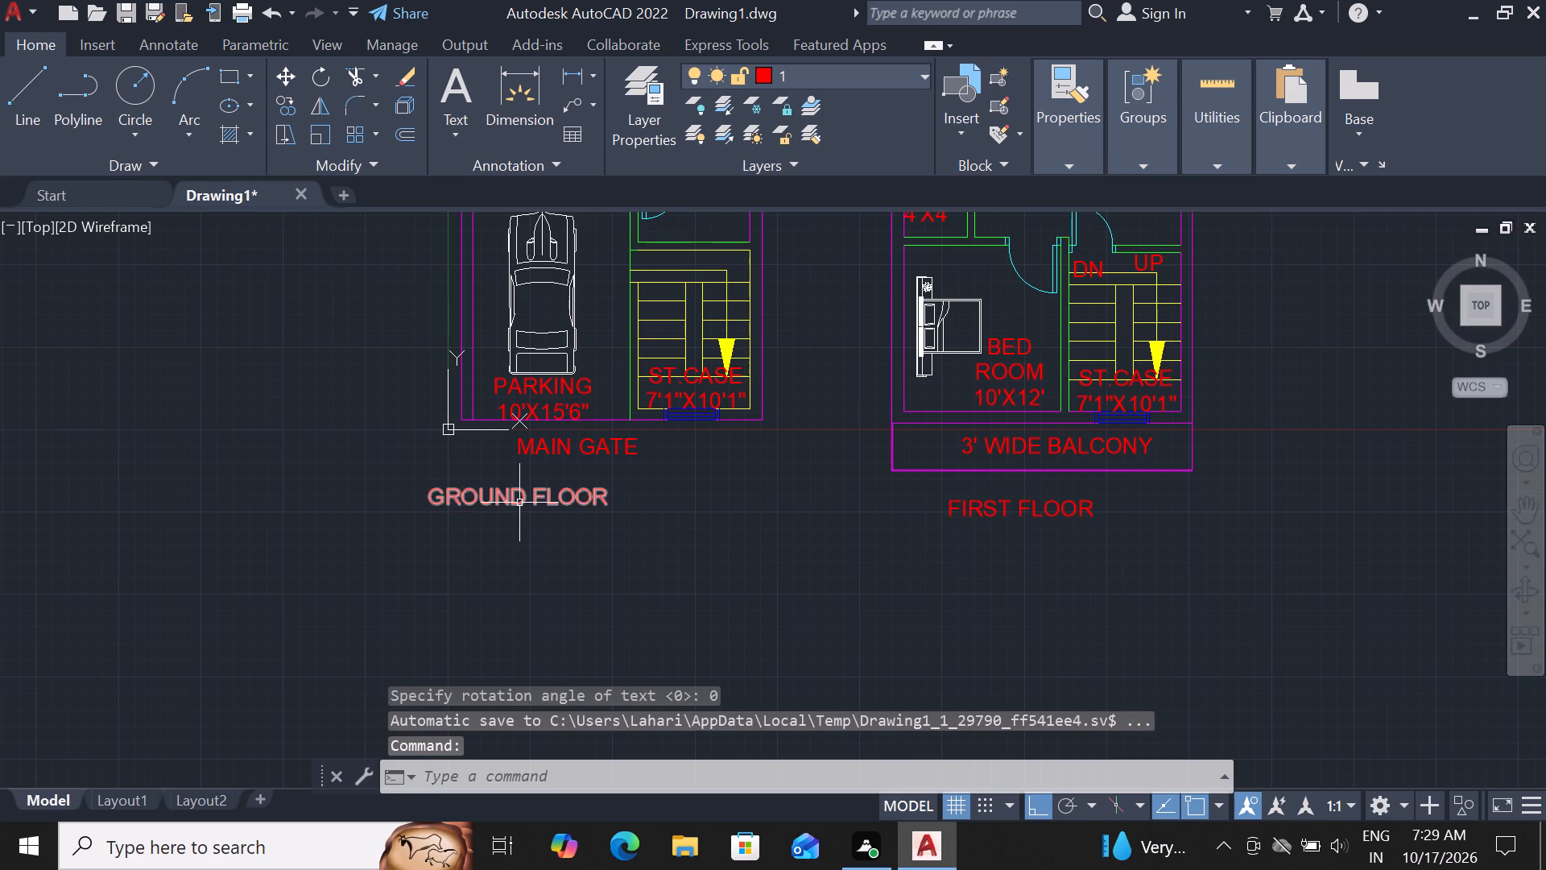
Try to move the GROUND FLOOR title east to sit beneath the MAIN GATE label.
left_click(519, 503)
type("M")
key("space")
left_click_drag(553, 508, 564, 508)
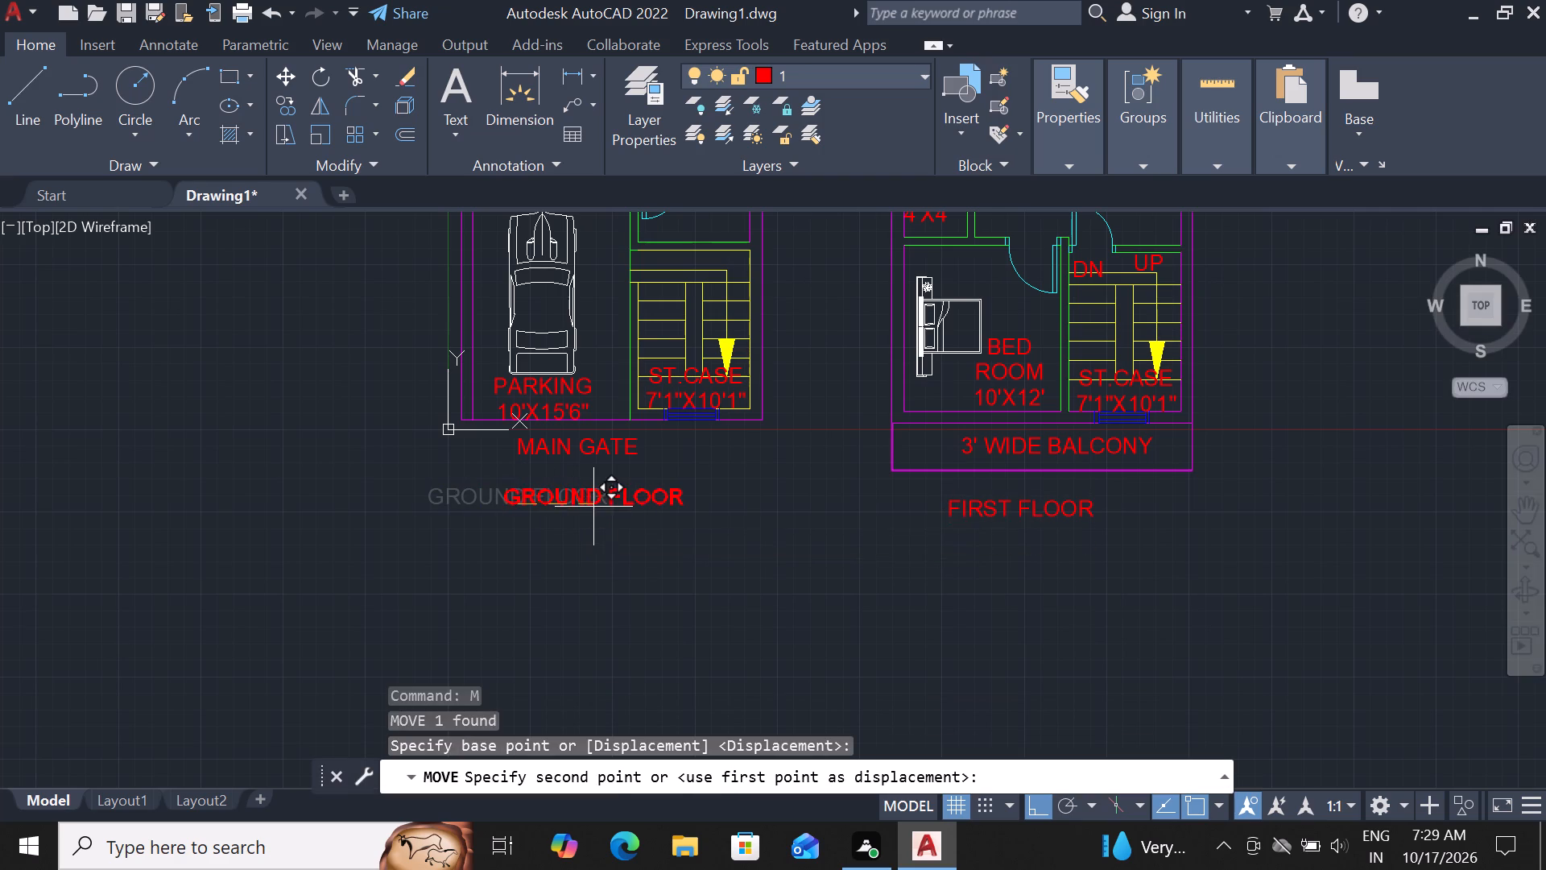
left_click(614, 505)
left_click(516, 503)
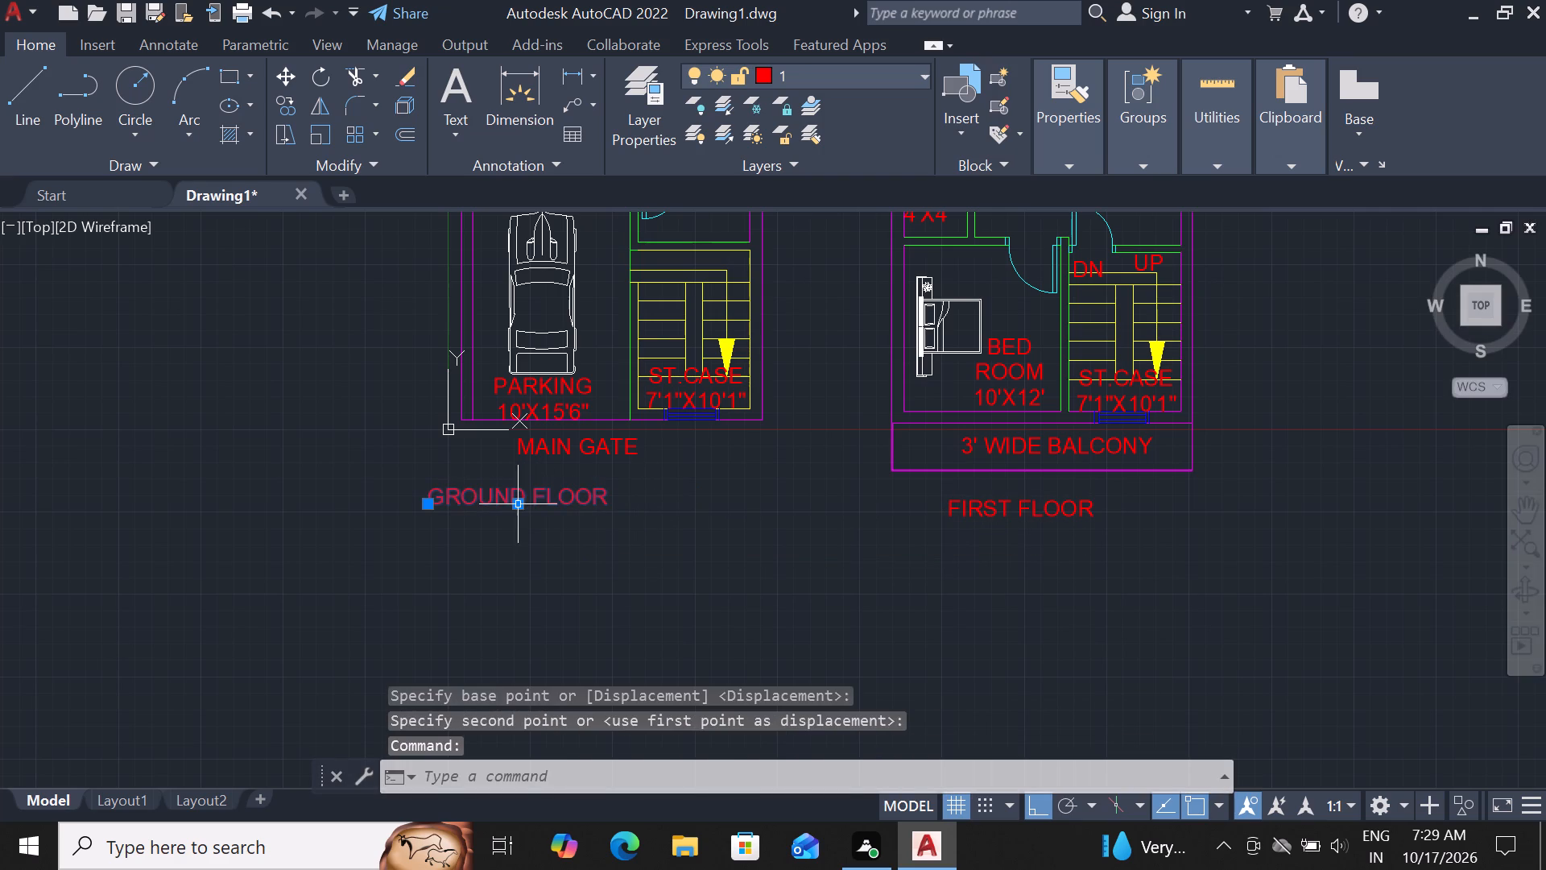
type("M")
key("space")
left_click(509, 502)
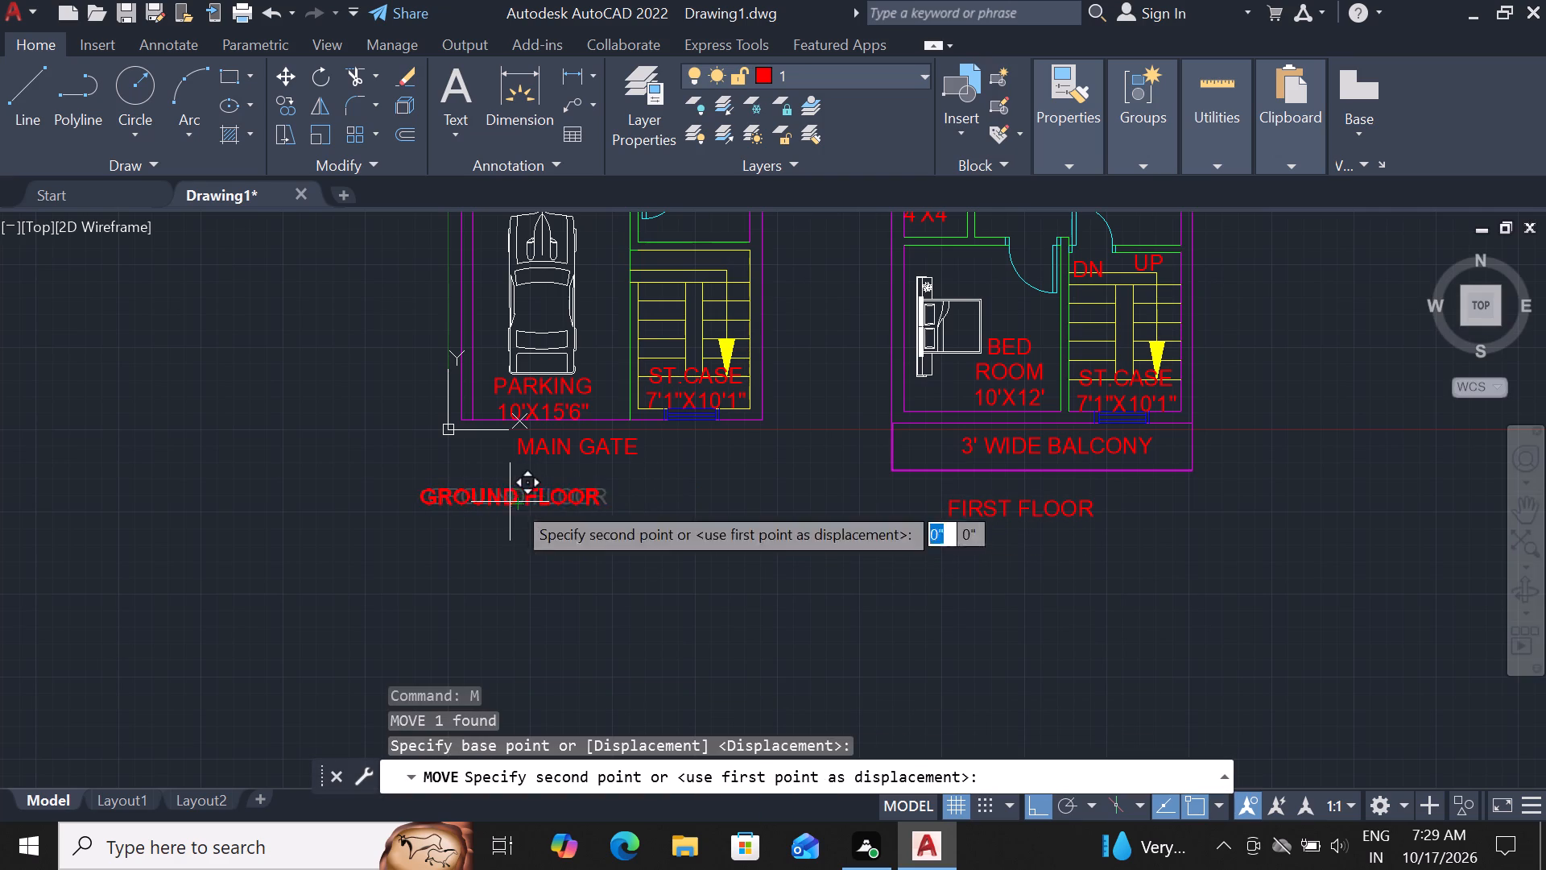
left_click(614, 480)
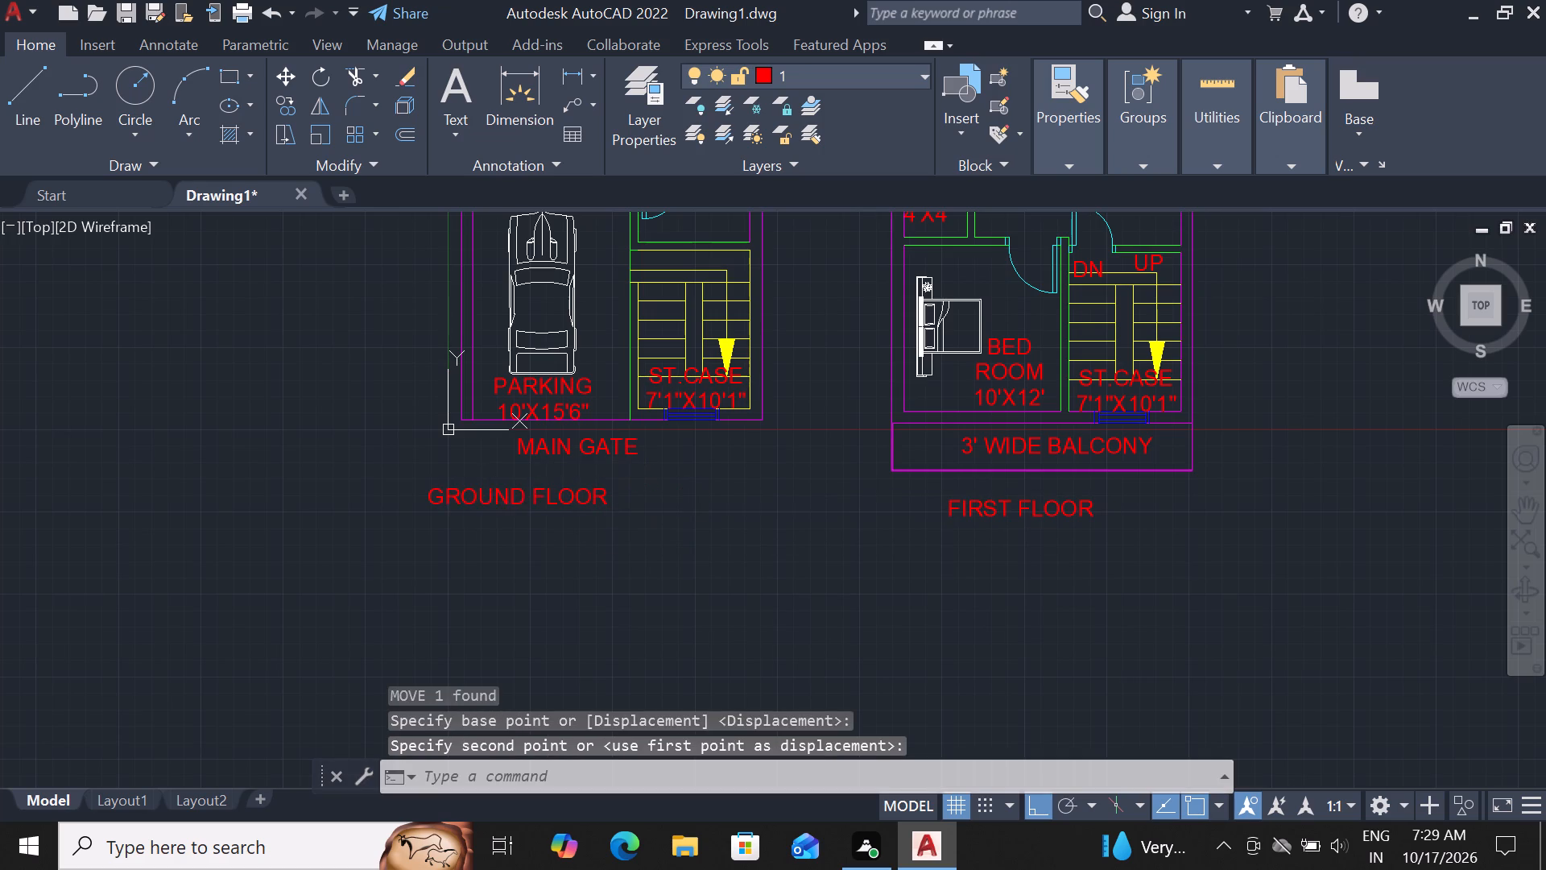
Move the GROUND FLOOR title a little over 6' horizontally east, centring it below the first layout.
left_click(486, 503)
type("M")
key("space")
left_click(491, 505)
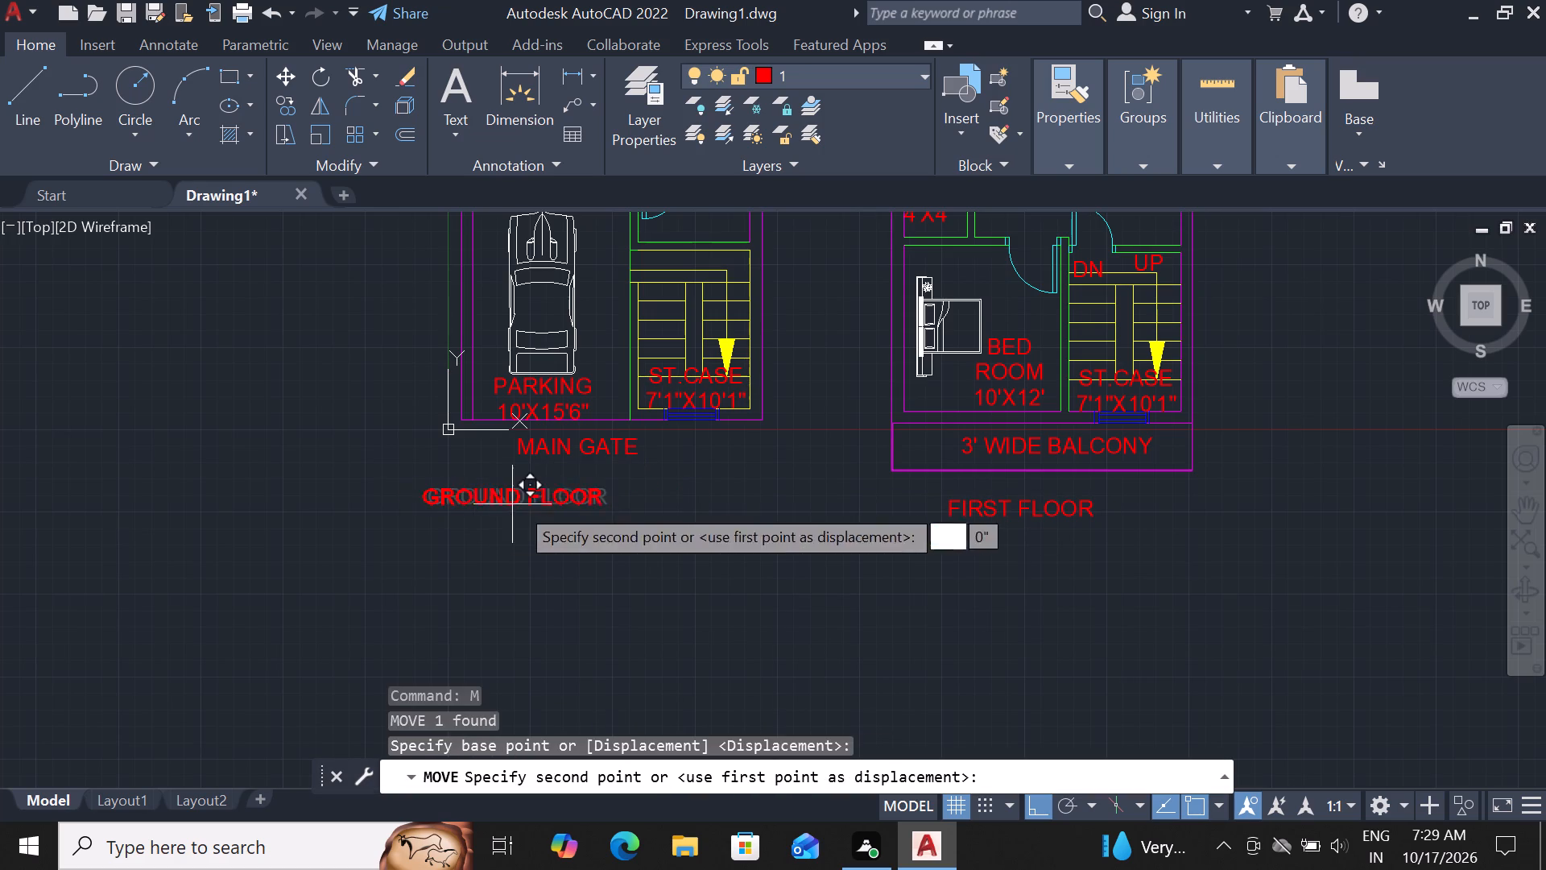
left_click(624, 521)
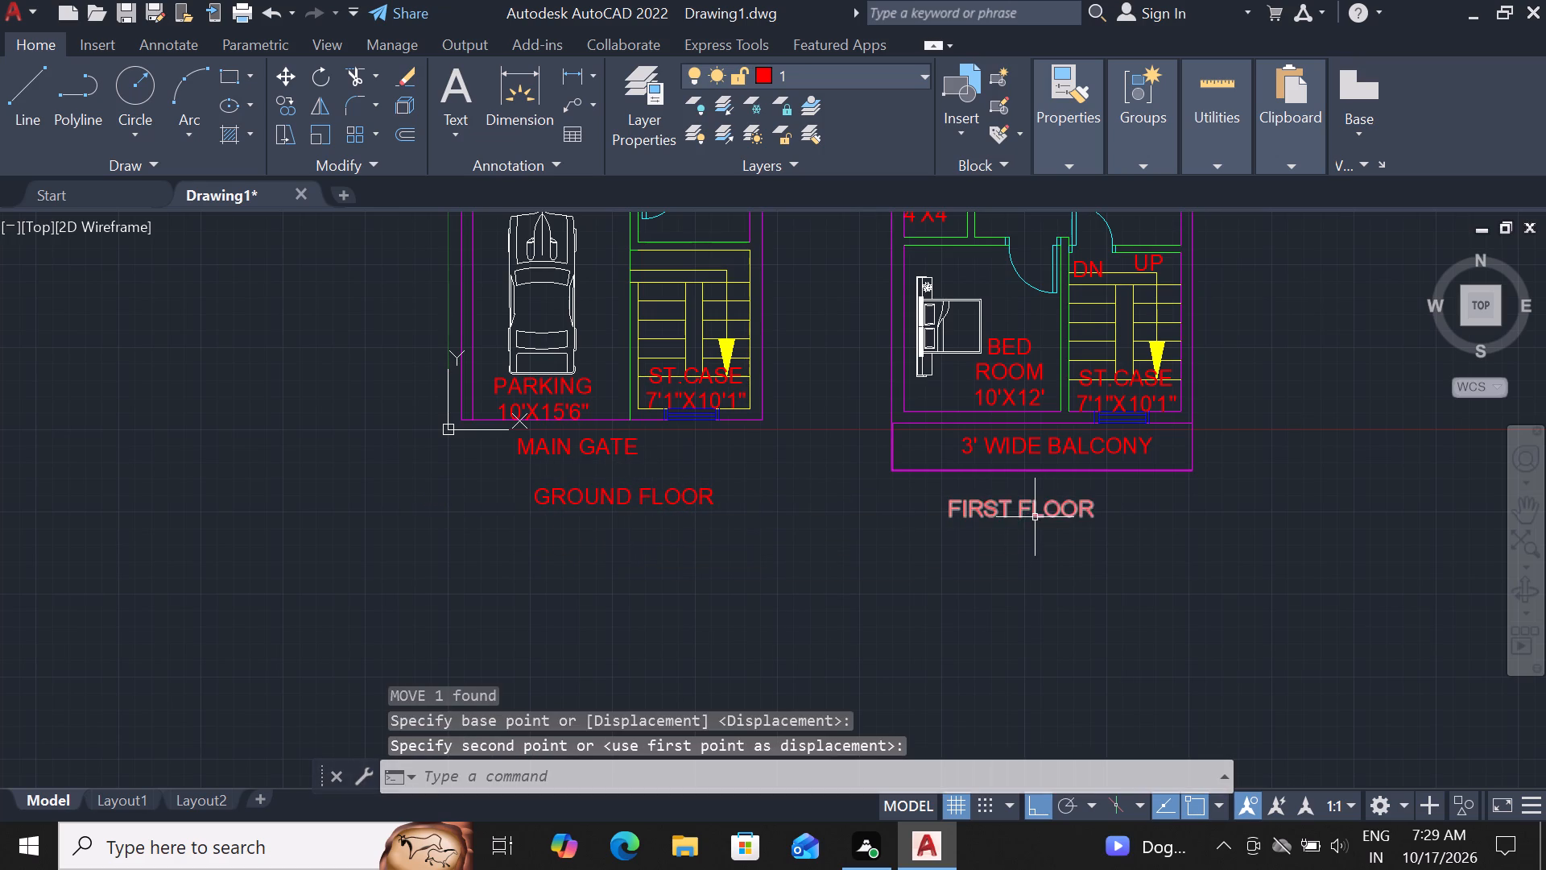
Save the drawing to the Desktop as 12 in AutoCAD 2018 Drawing (*.dwg) format.
scroll(957, 544, "down", 4)
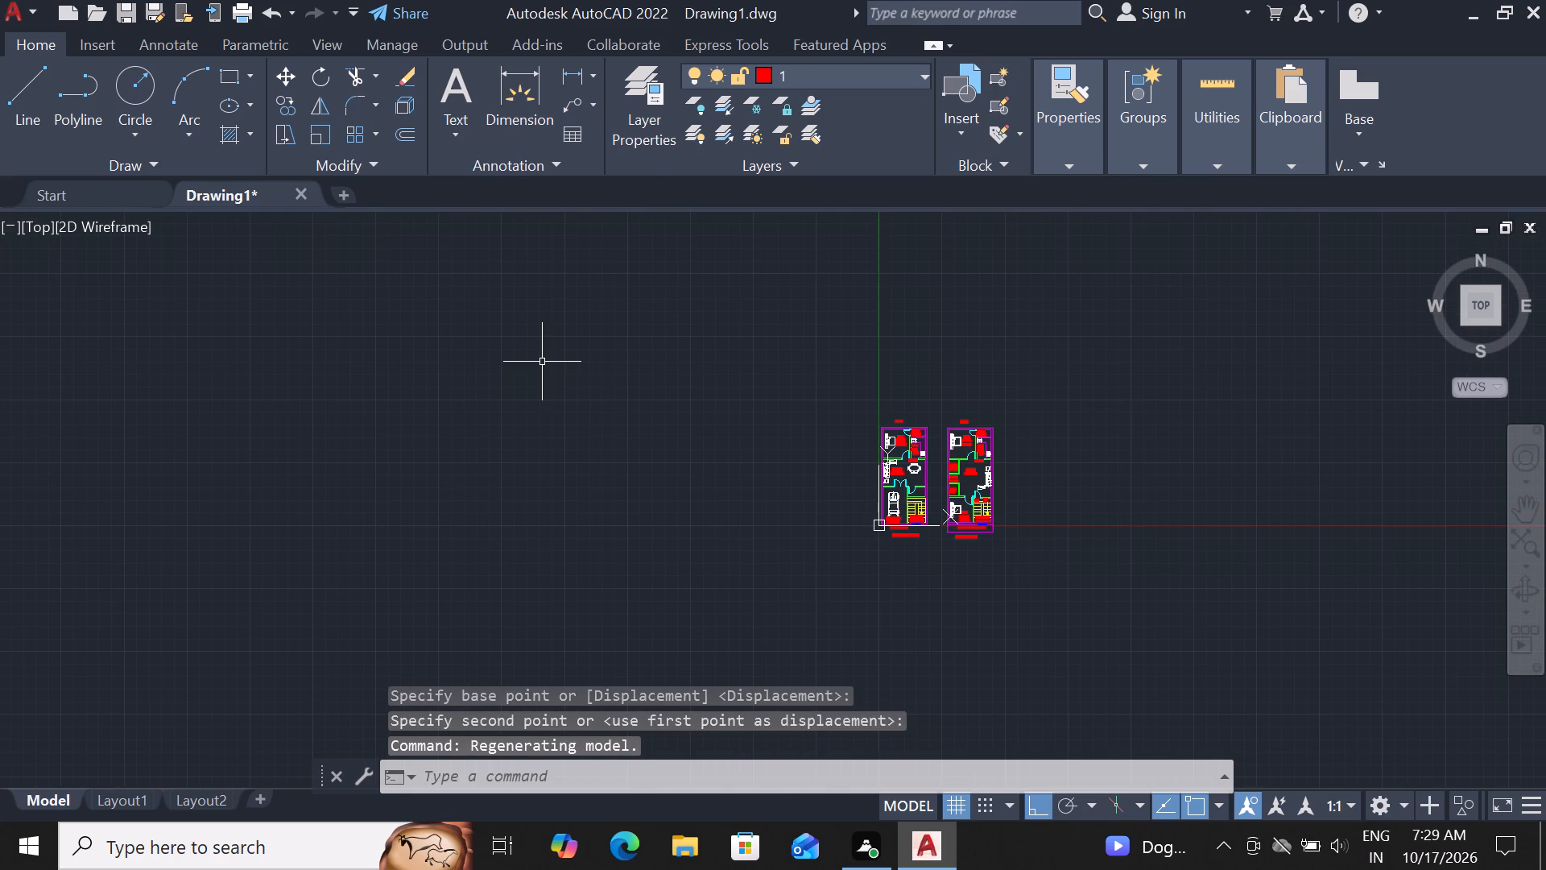
key("ctrl+s")
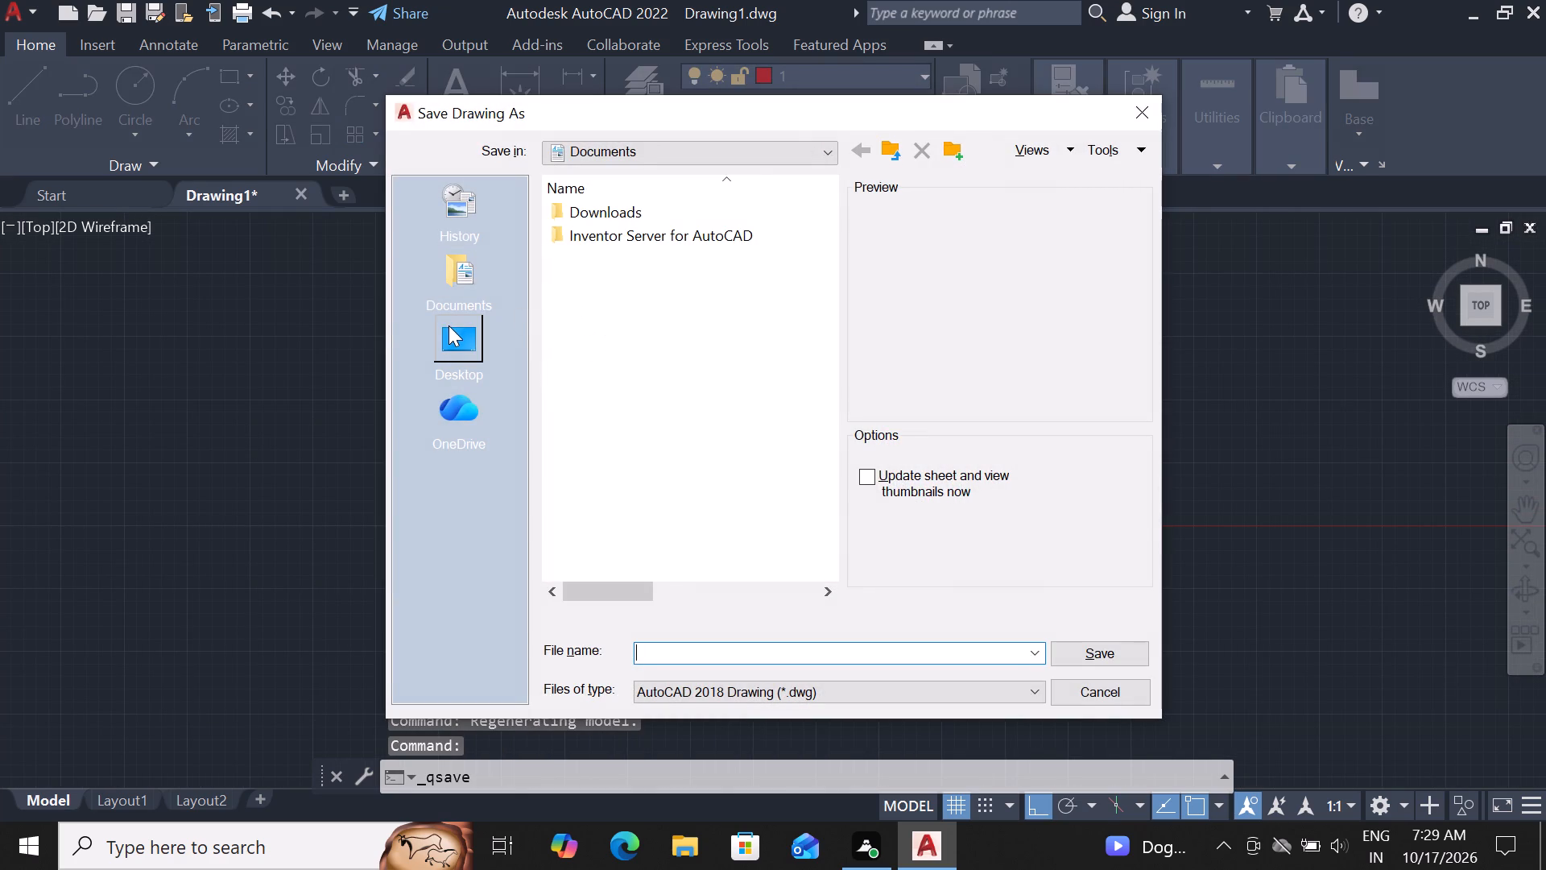
left_click(449, 325)
left_click(698, 658)
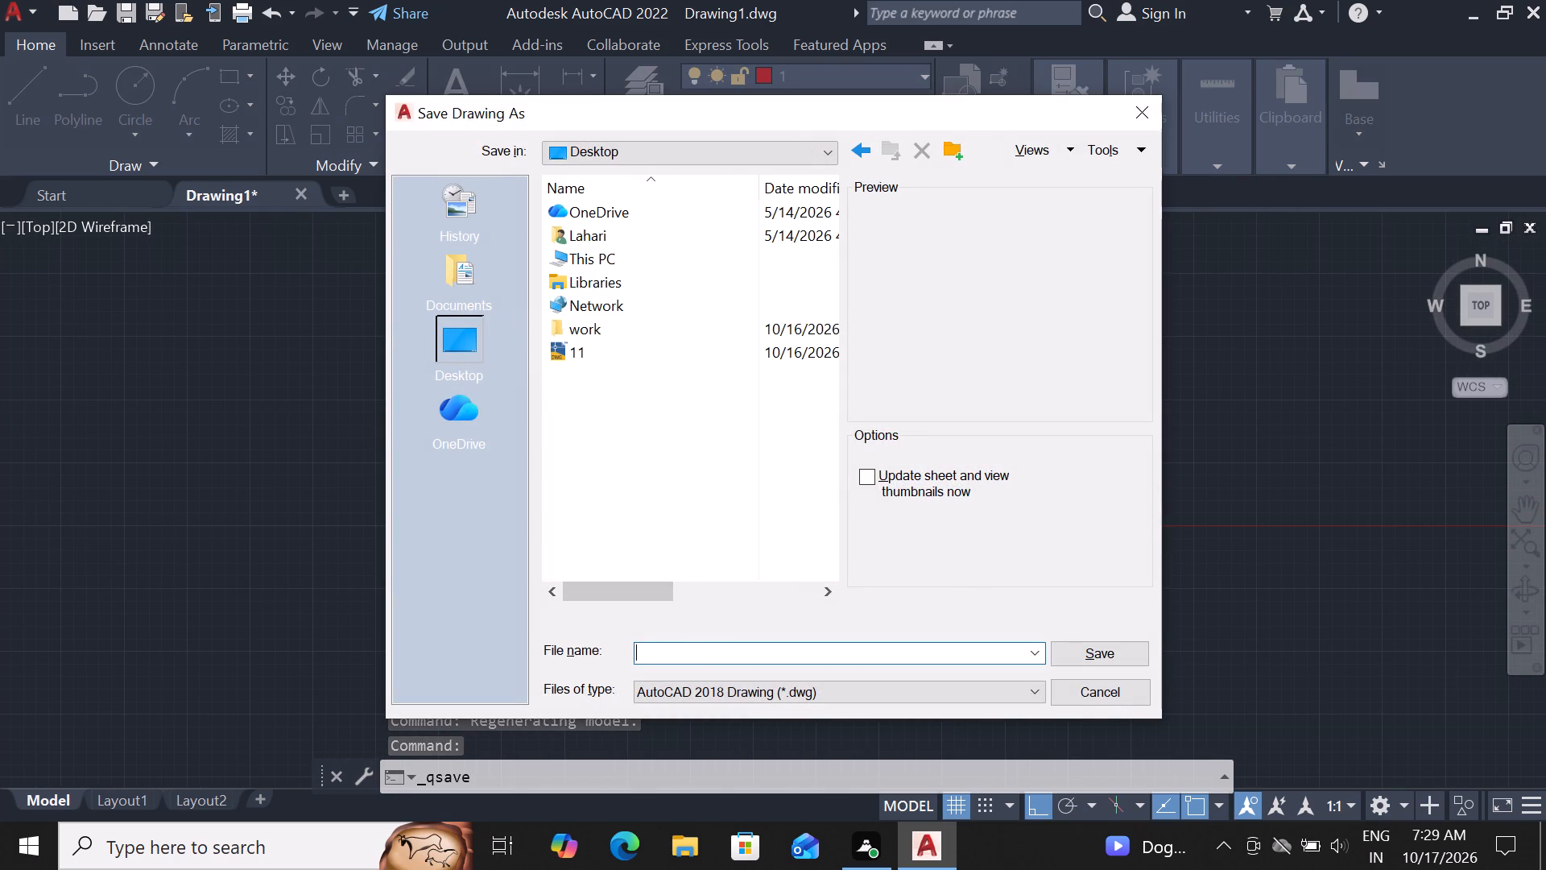
key("1")
key("2")
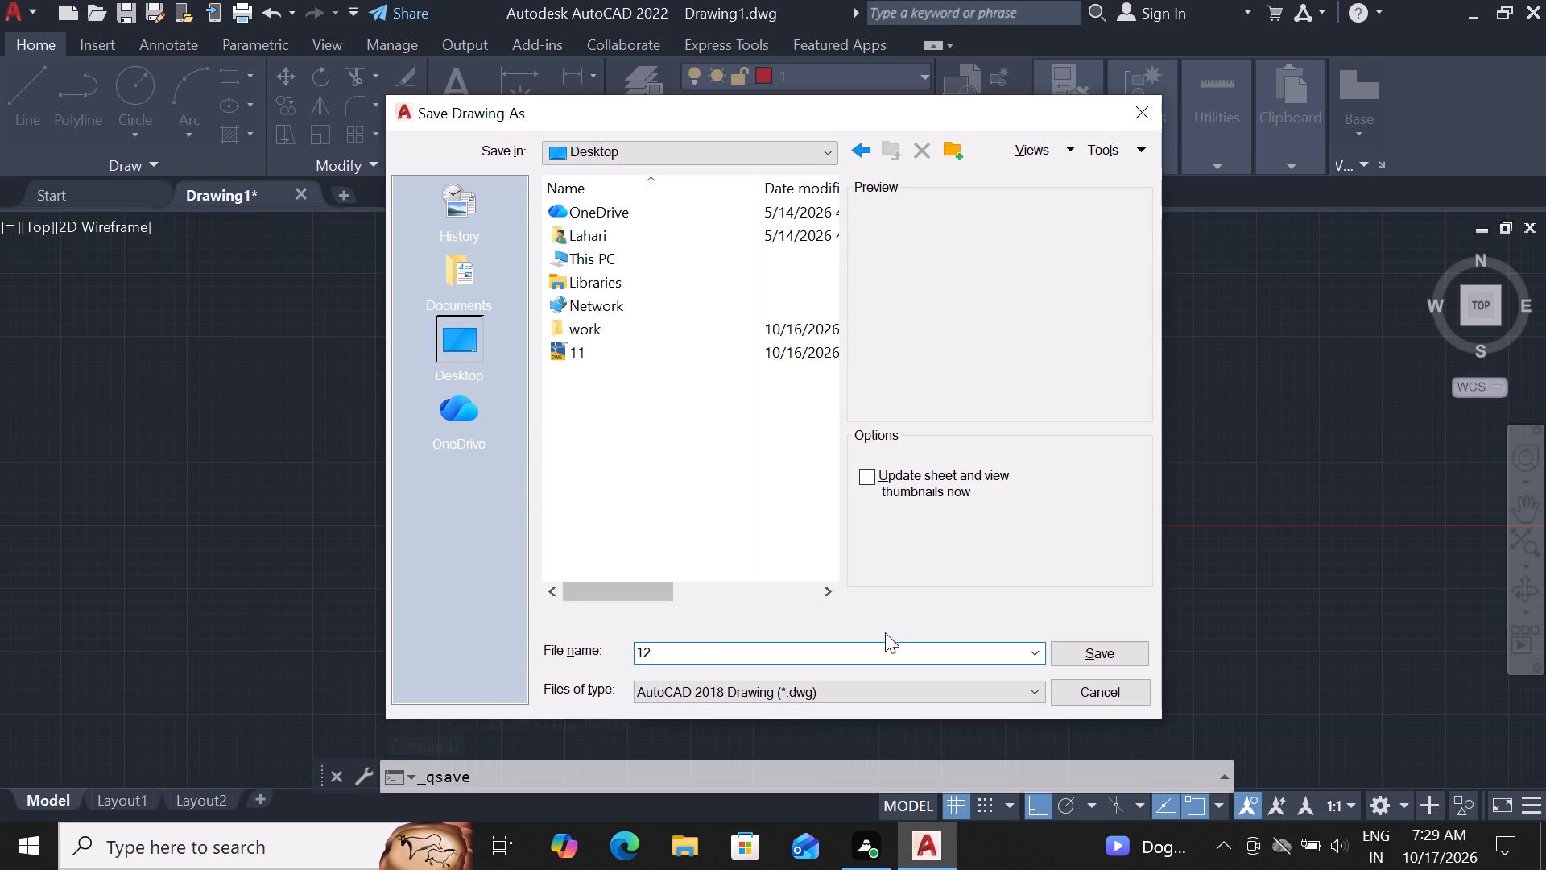
left_click(1083, 662)
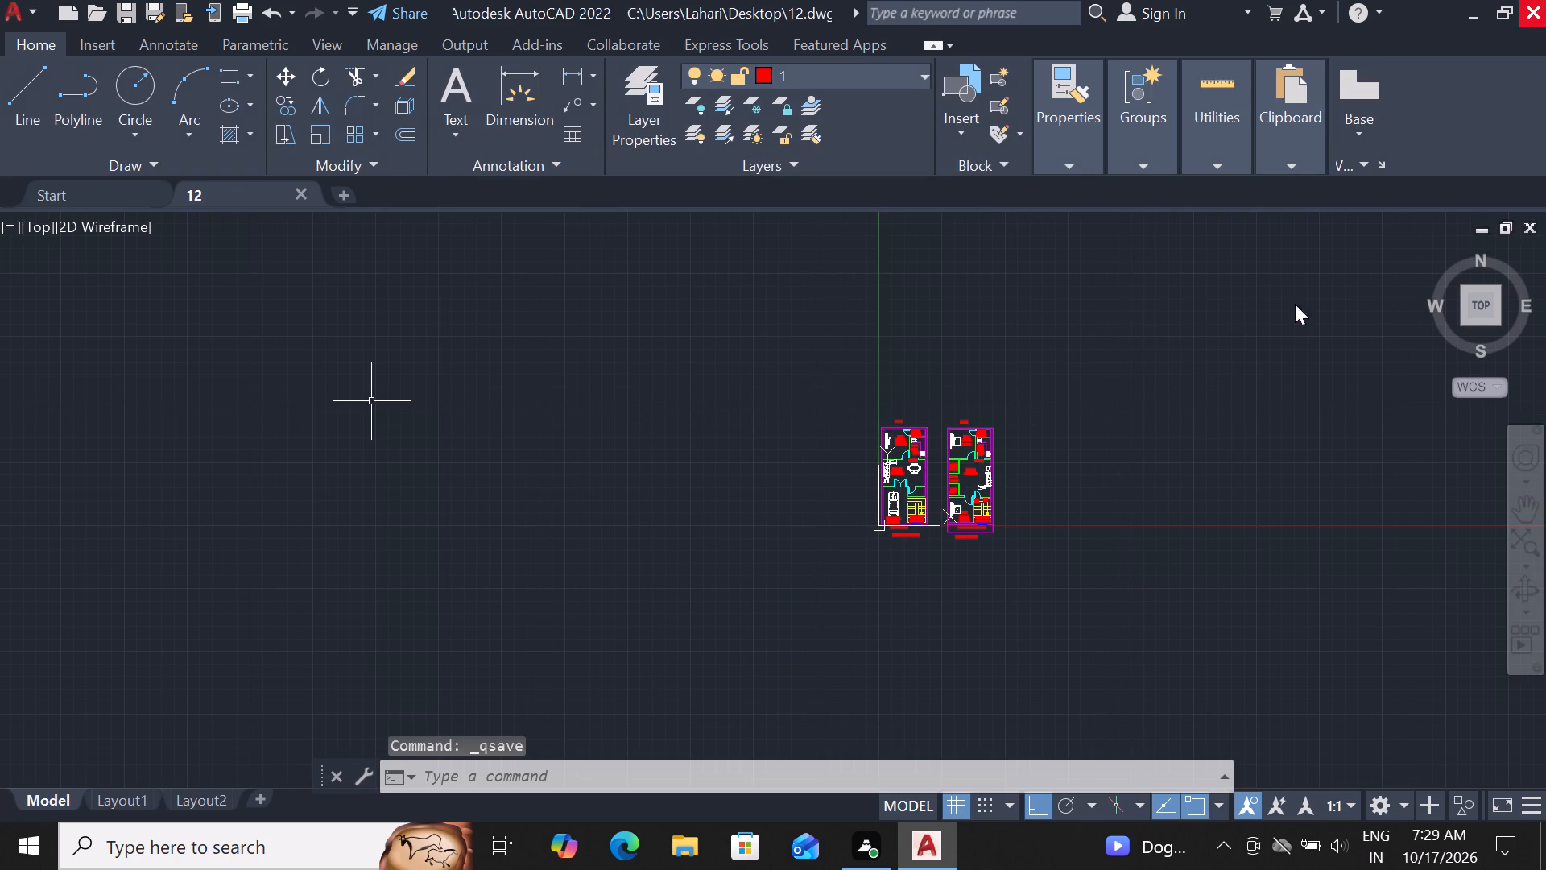
Close AutoCAD.
left_click(1541, 17)
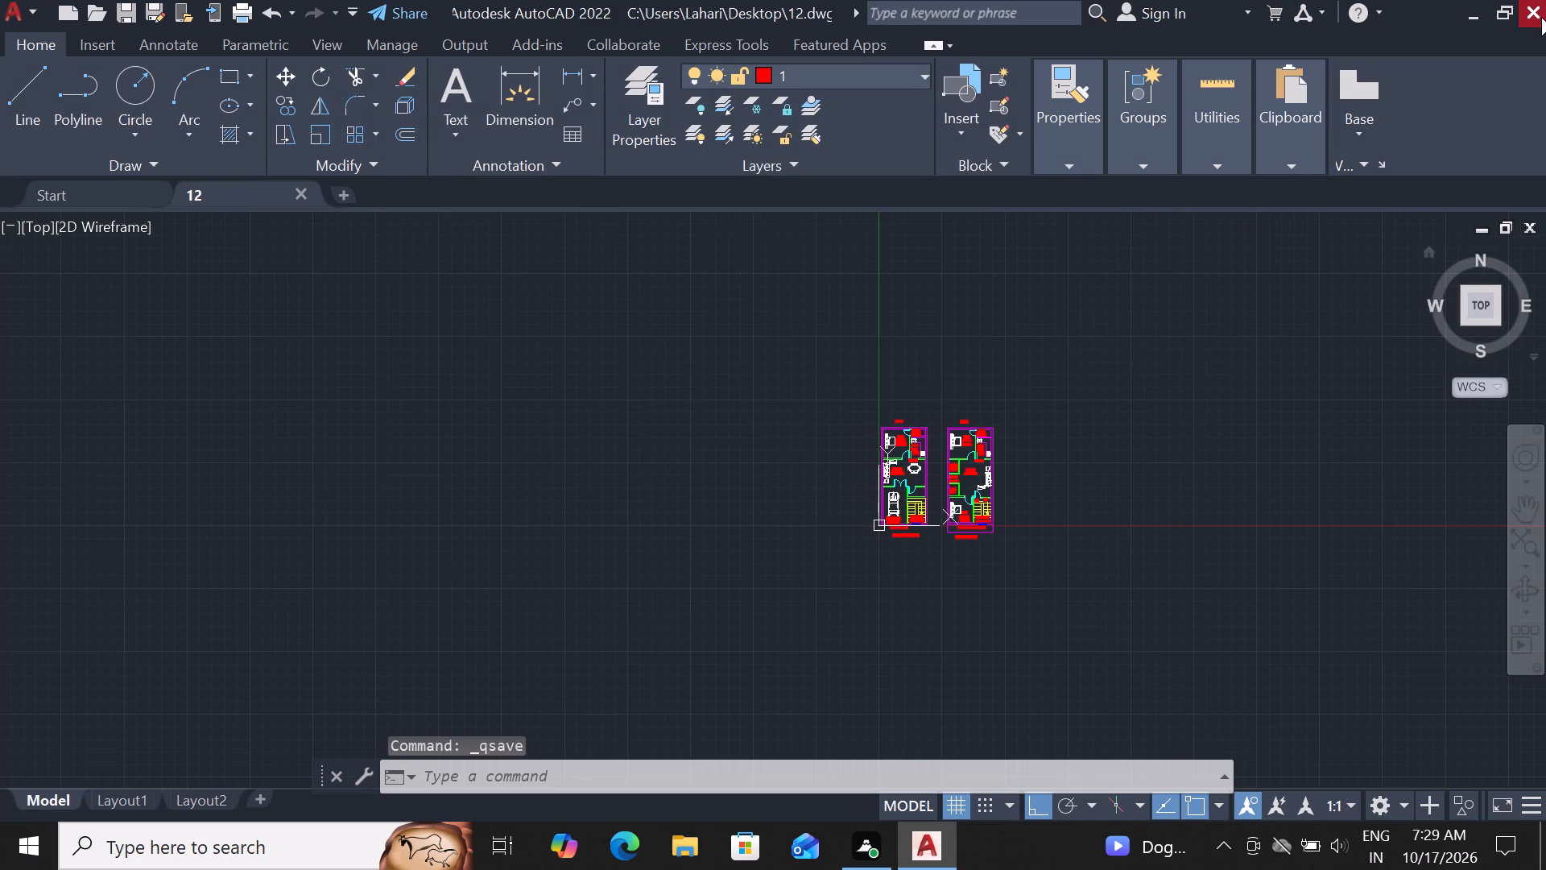